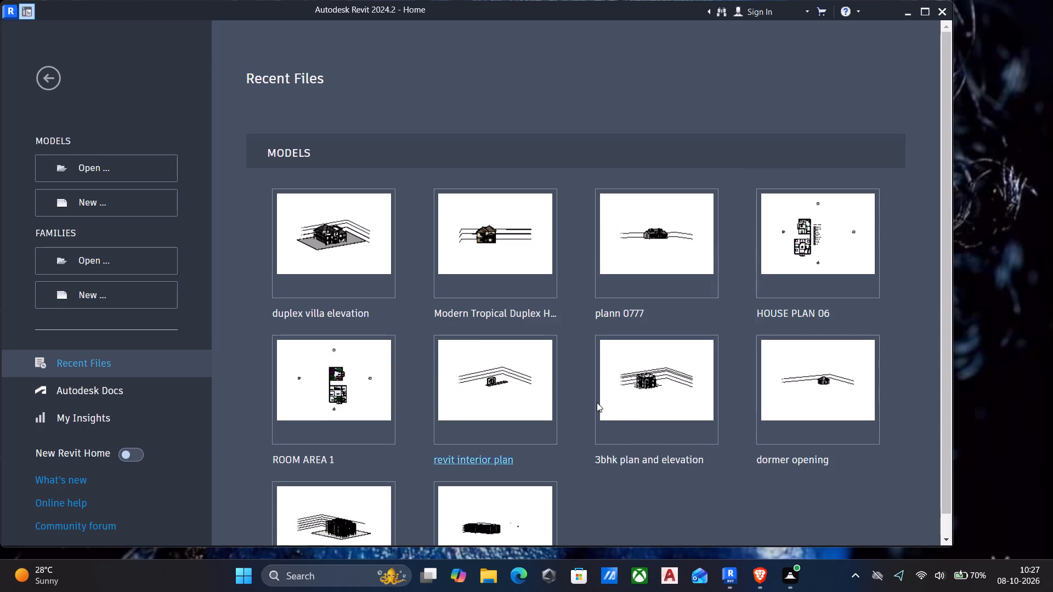
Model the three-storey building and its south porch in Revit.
Create a new project model file.
left_click(921, 9)
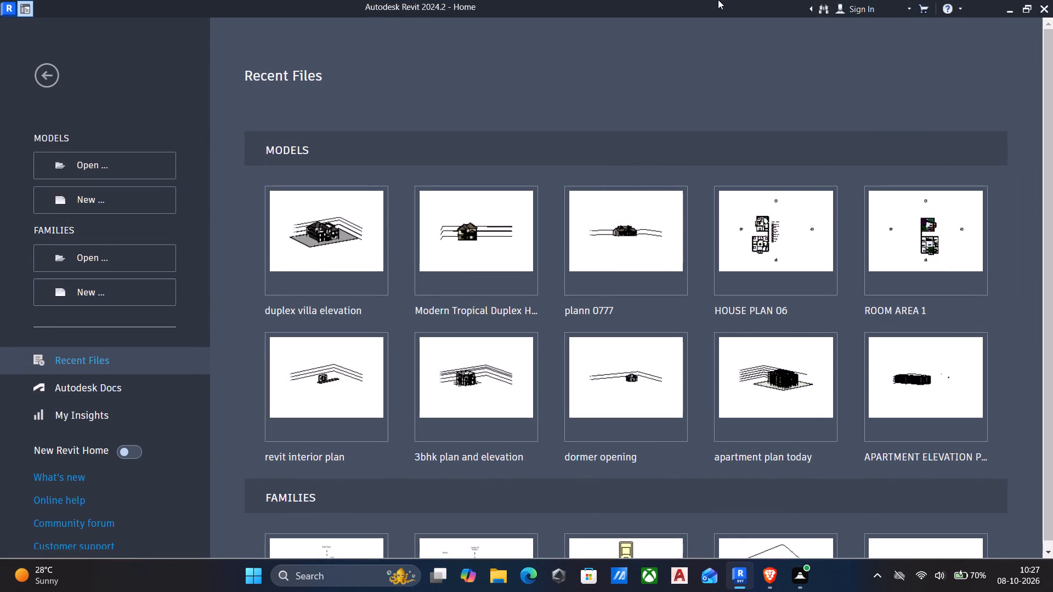
left_click(92, 193)
left_click(472, 330)
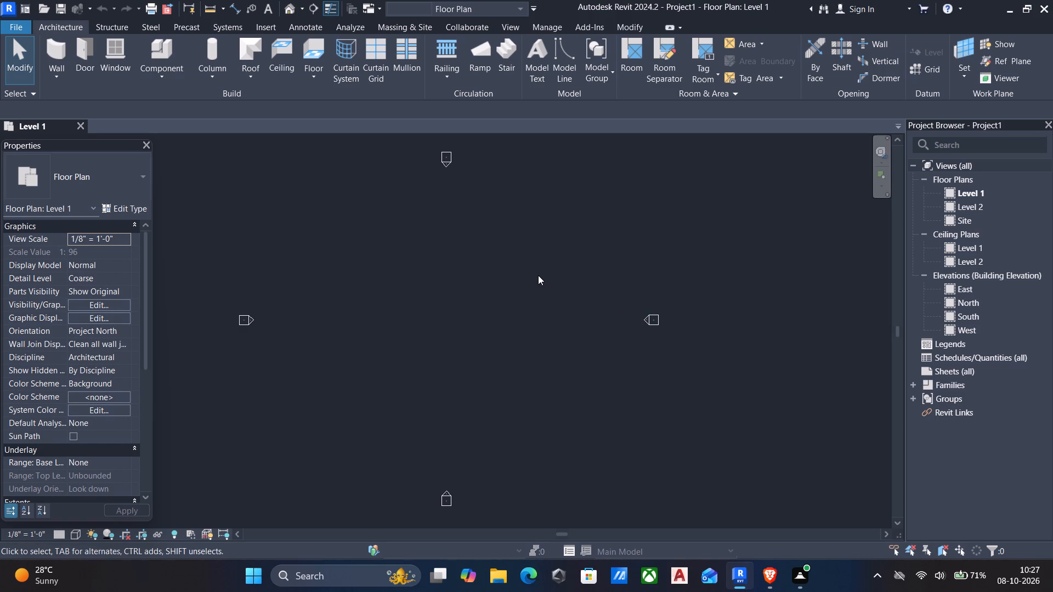
Set the project's length units to round to the nearest 1/4", keeping feet and fractional inches.
type("un")
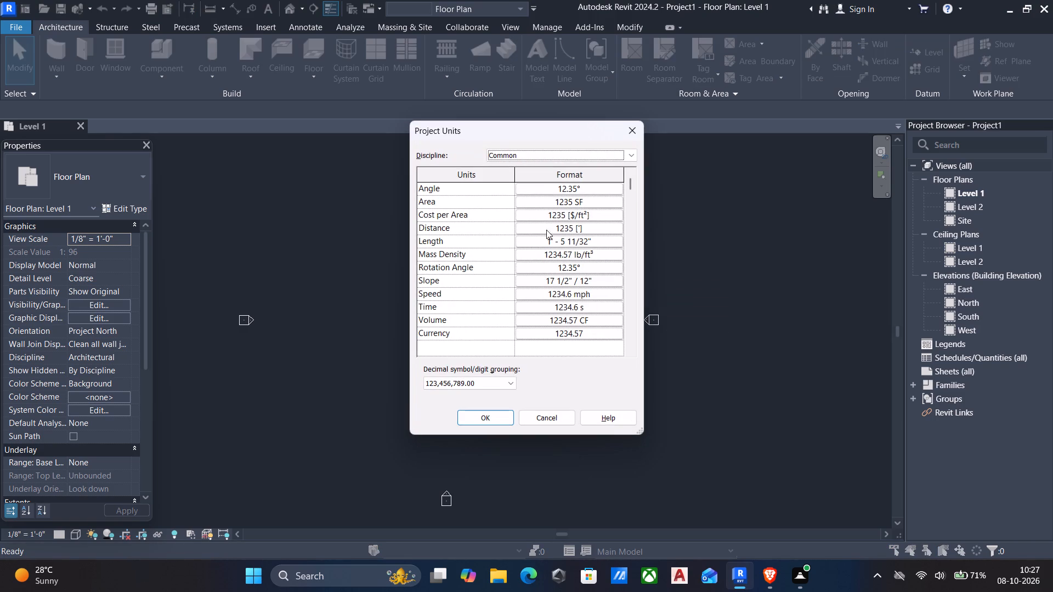
left_click(597, 242)
left_click(499, 241)
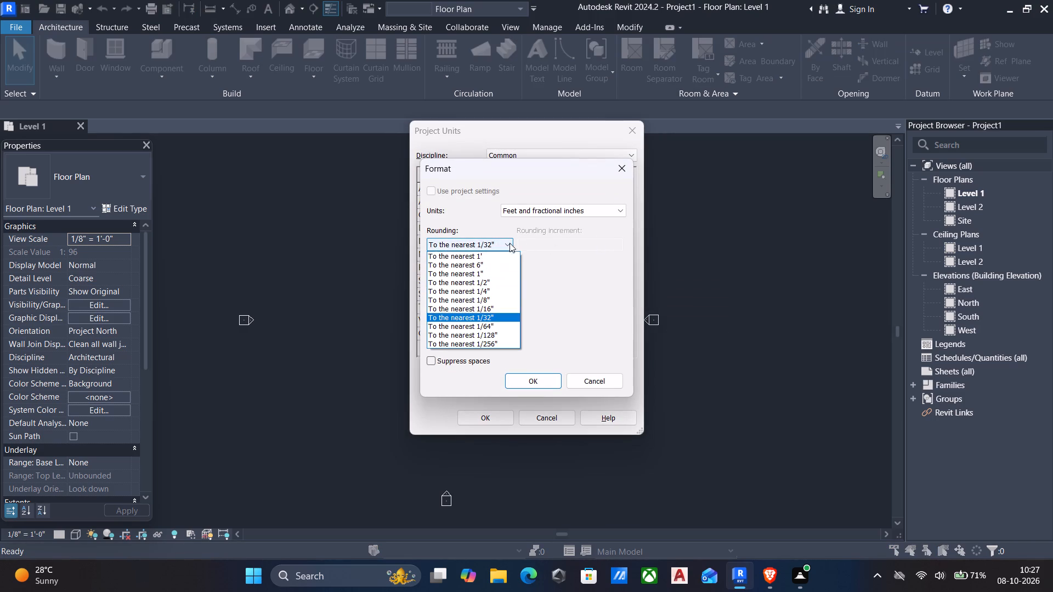
left_click(469, 291)
left_click(524, 382)
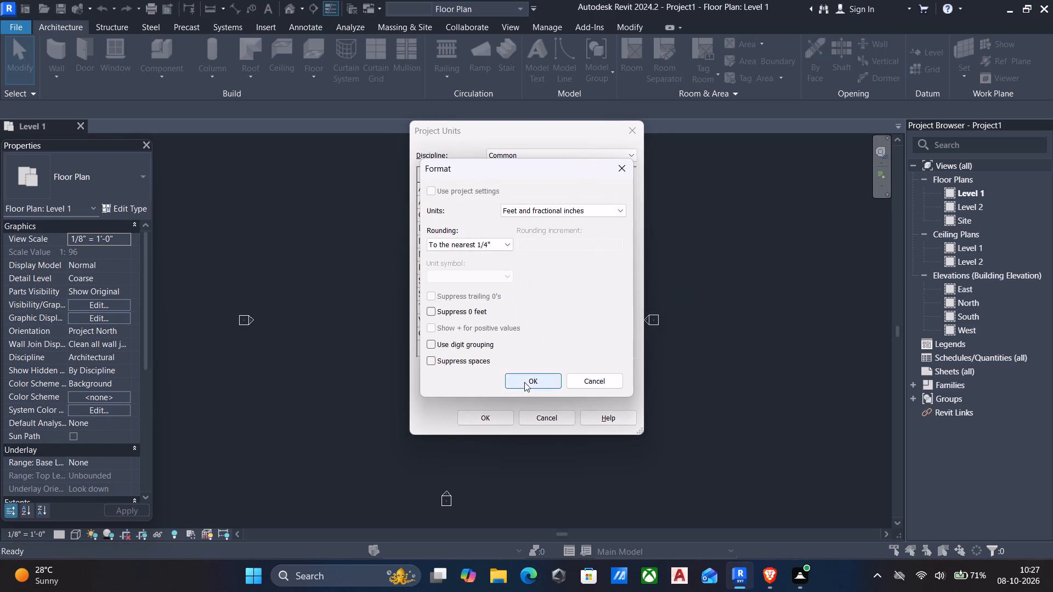
left_click(478, 419)
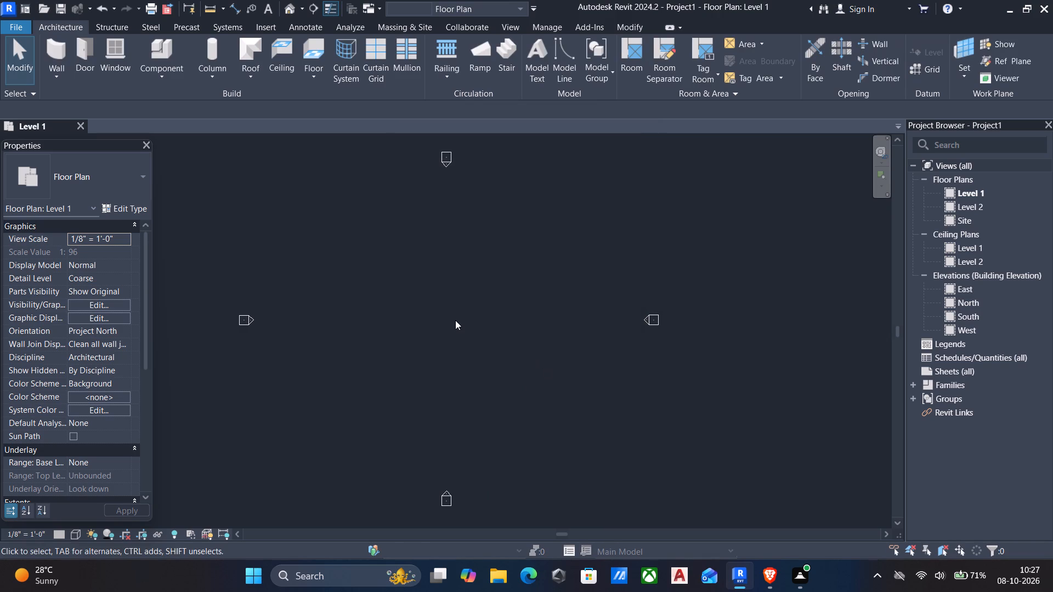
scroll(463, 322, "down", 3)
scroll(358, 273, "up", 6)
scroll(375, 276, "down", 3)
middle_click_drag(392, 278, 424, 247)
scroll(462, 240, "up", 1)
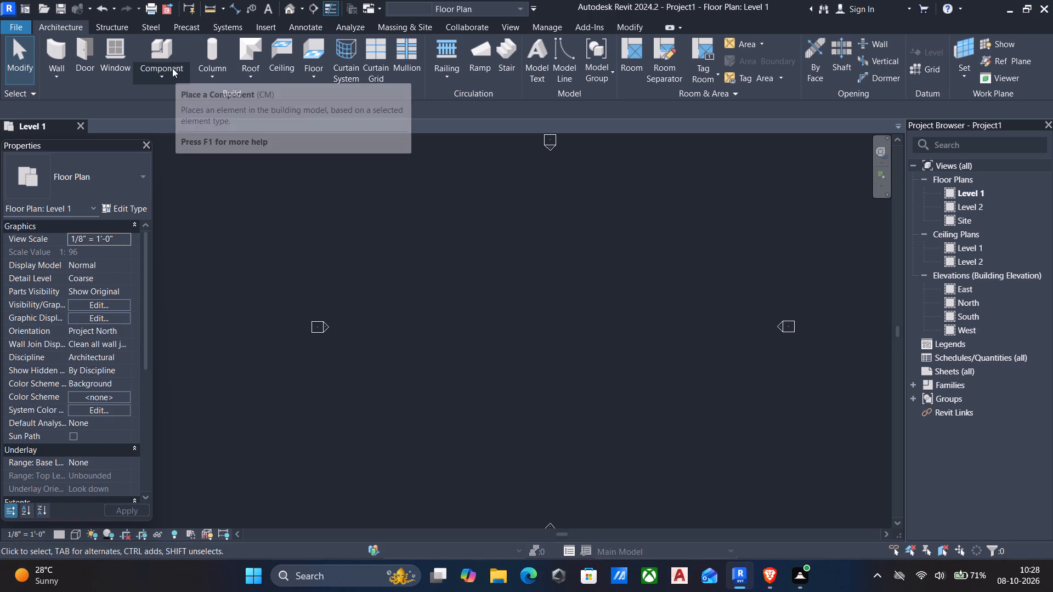
Start the Wall tool and duplicate the Generic - 8" basic wall type as 9" wall.
type("wa")
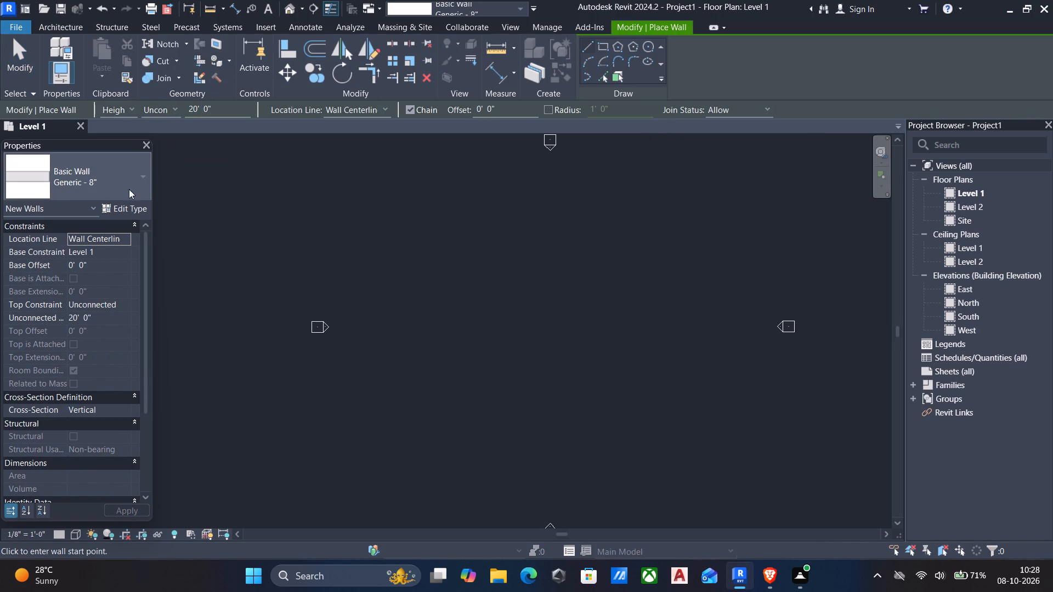
left_click(124, 206)
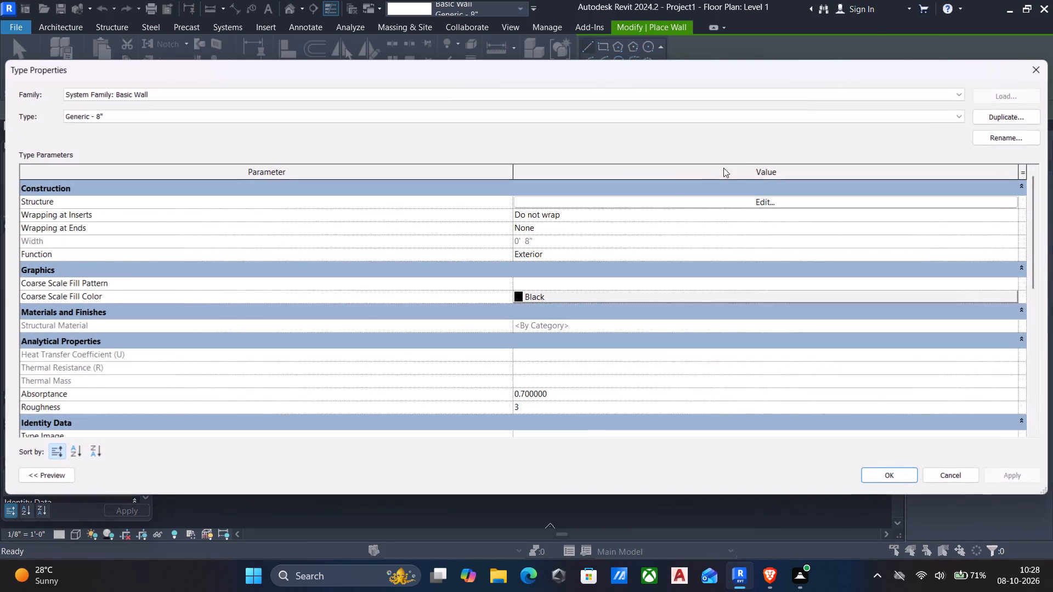
left_click(992, 114)
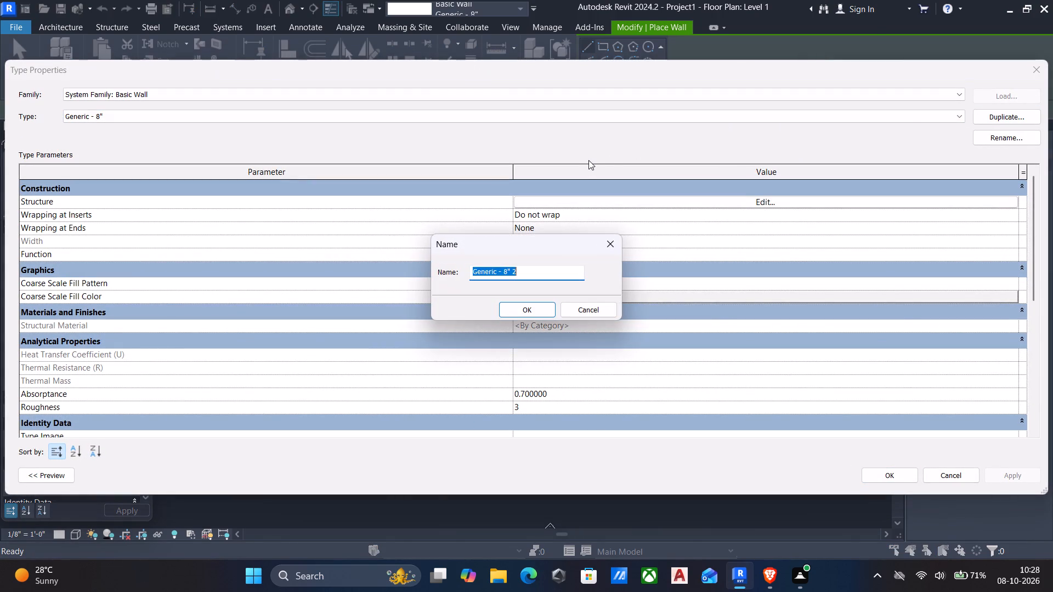
key("BackSpace")
key("9")
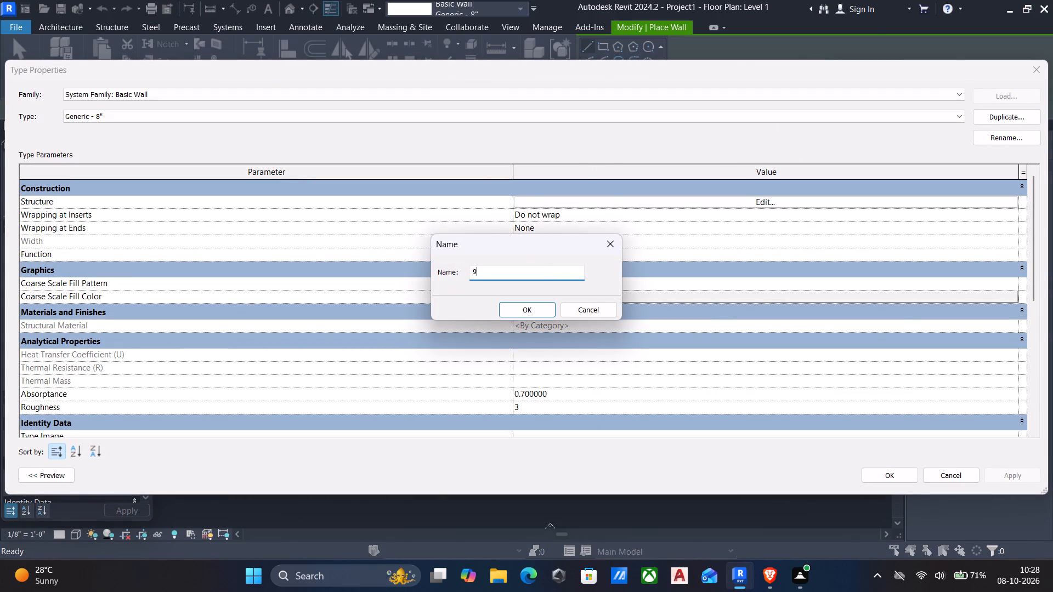
type("\" wall")
left_click(534, 311)
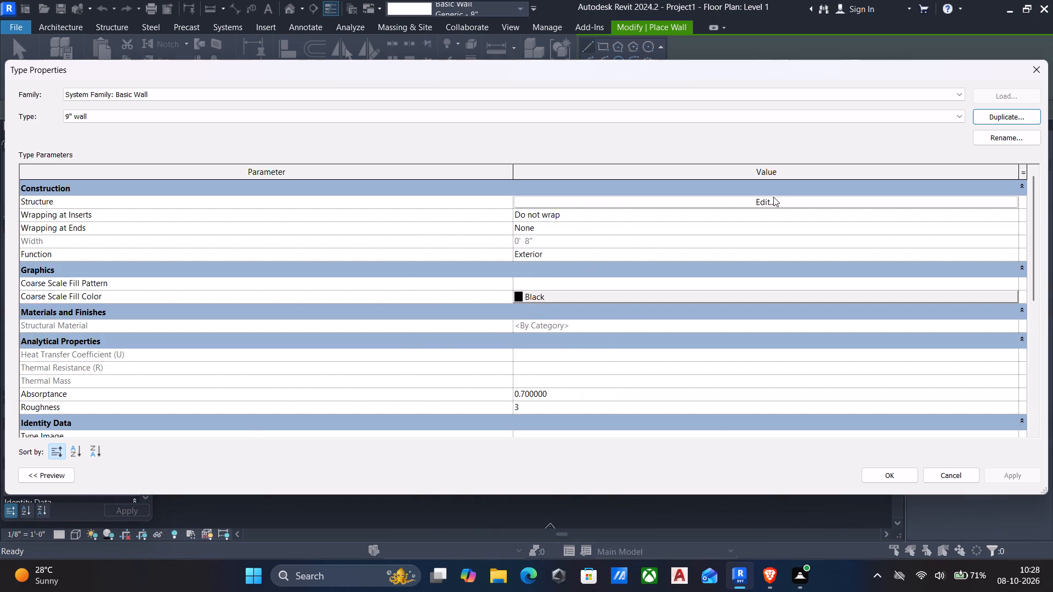
Set the structure layer thickness of the 9" wall type to 9" and apply it.
left_click(772, 197)
left_click(522, 199)
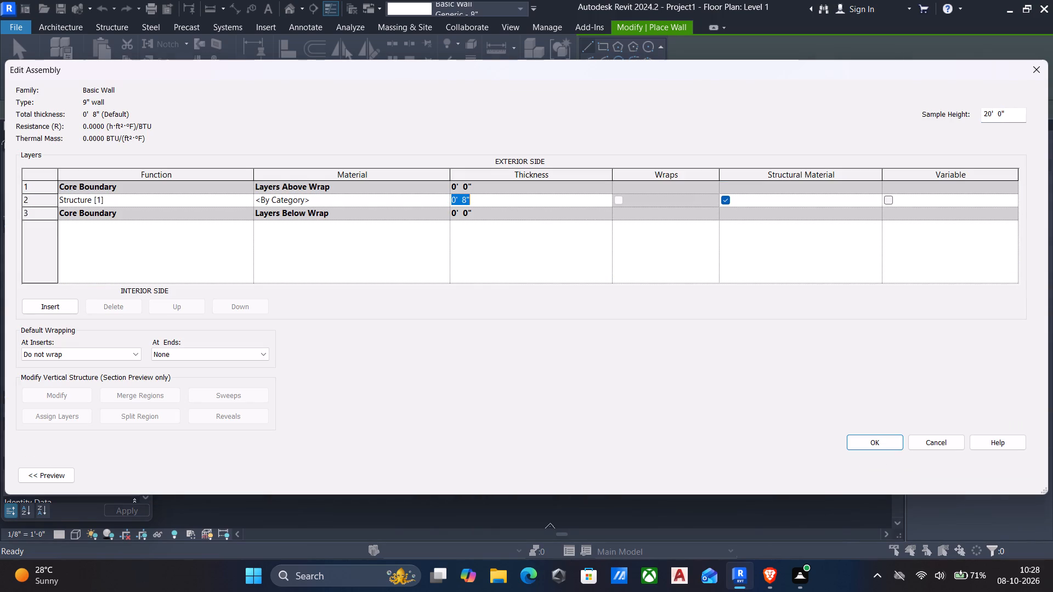
type("9\"")
key("space")
left_click(864, 444)
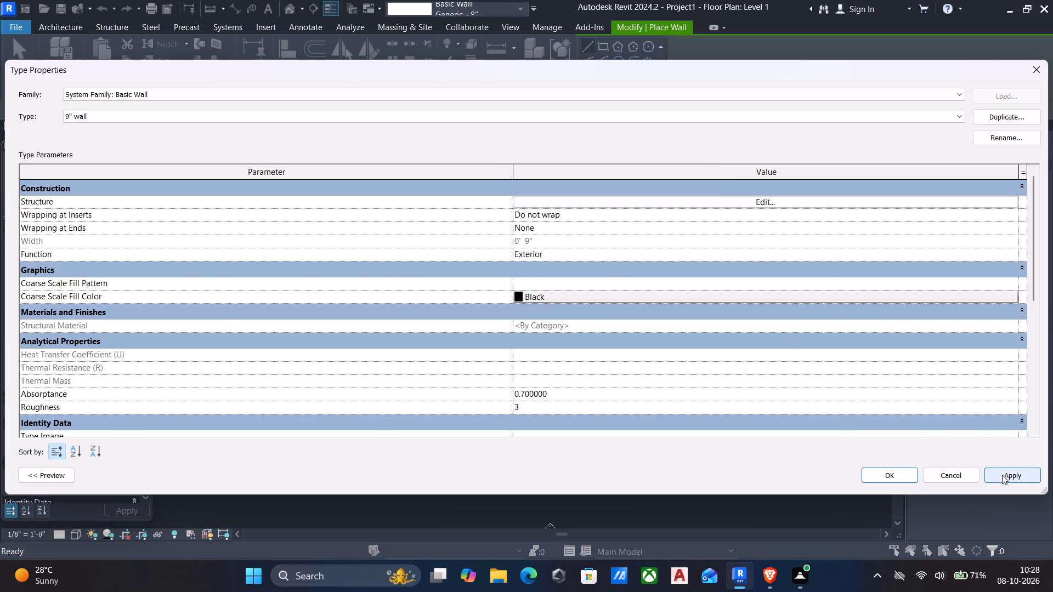
left_click(1000, 474)
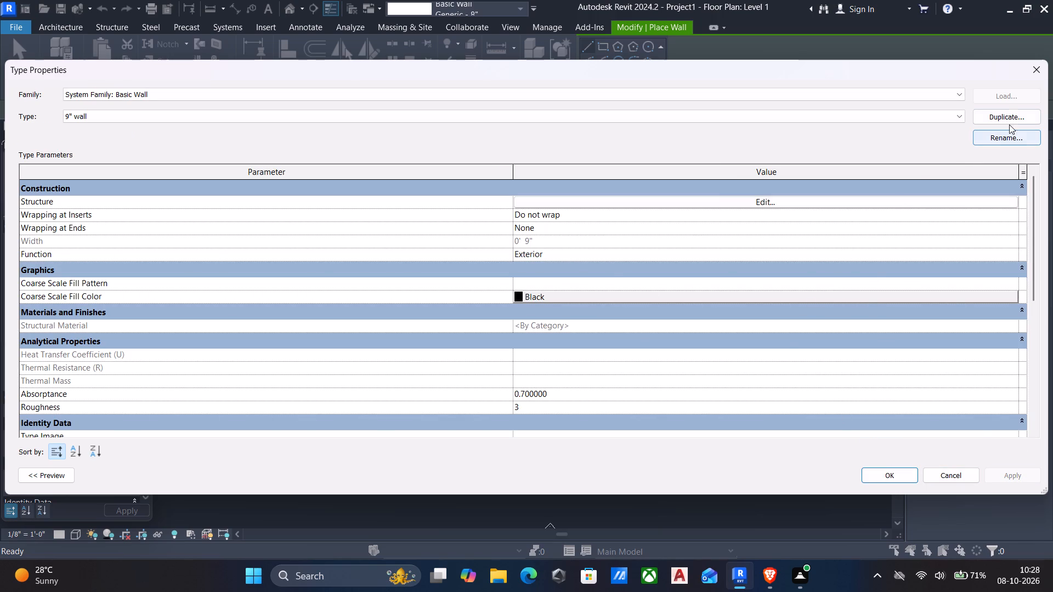
Duplicate the 9" wall type under the name 4.5" wall.
left_click(1007, 117)
key("BackSpace")
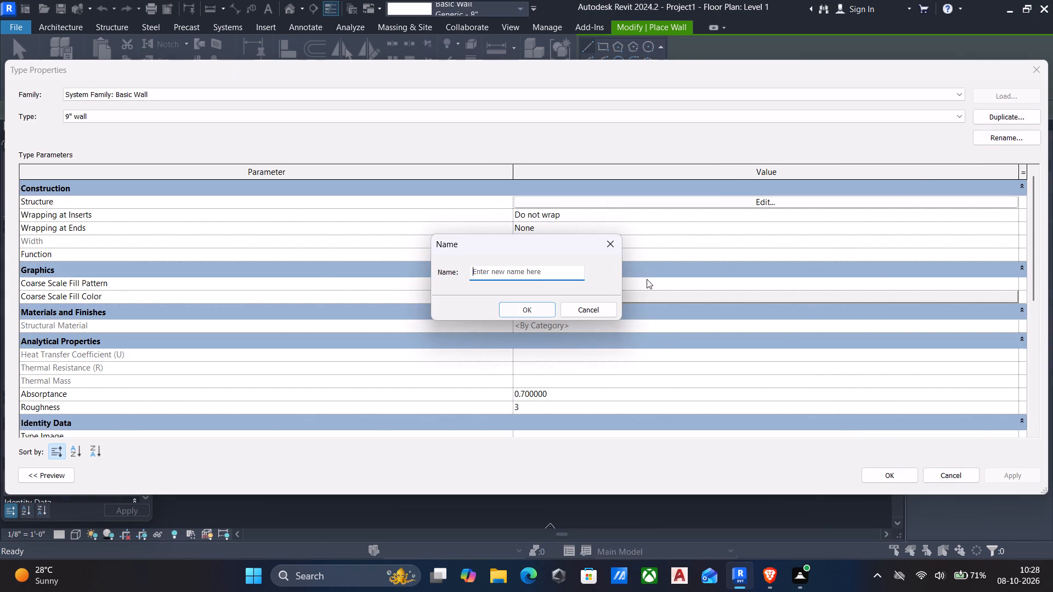
type("4.5")
key("shift+quotedbl")
key("space")
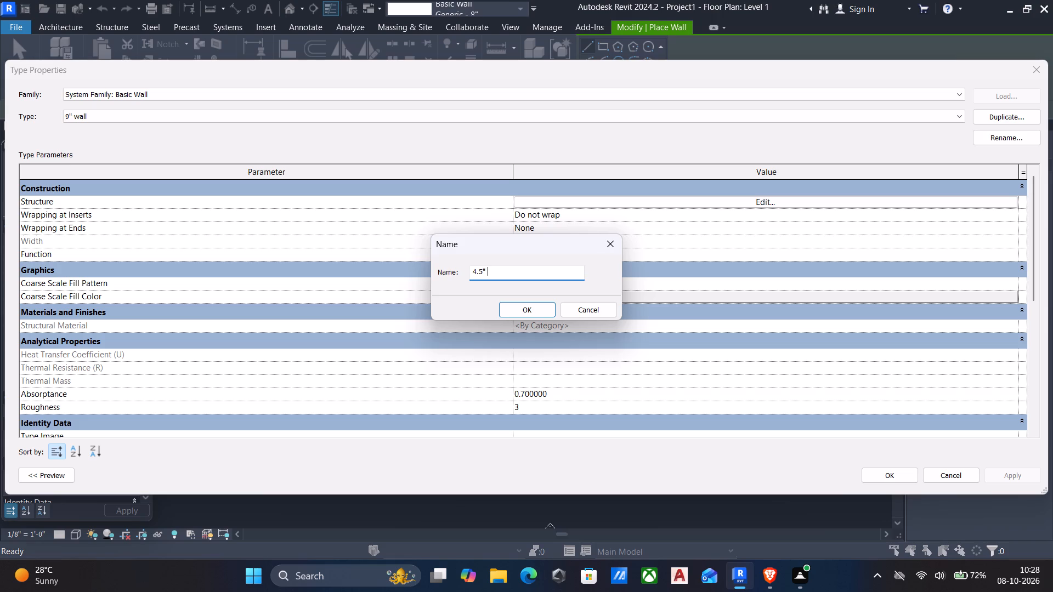
type("wall")
left_click(518, 306)
Set the structure layer thickness of the 4.5" wall type to 4.5" and accept the type properties.
left_click(748, 199)
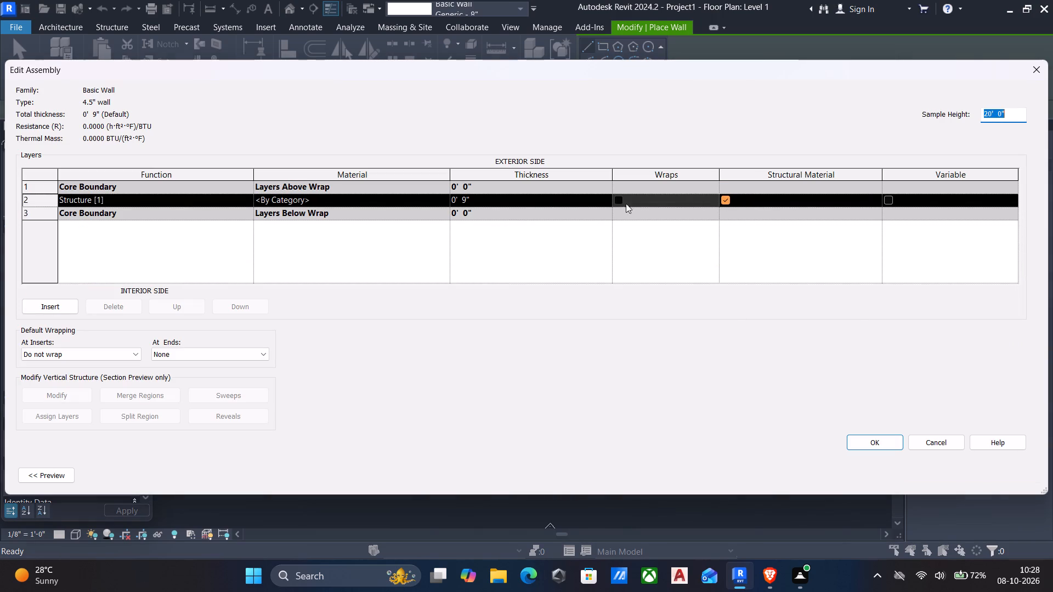
left_click(537, 201)
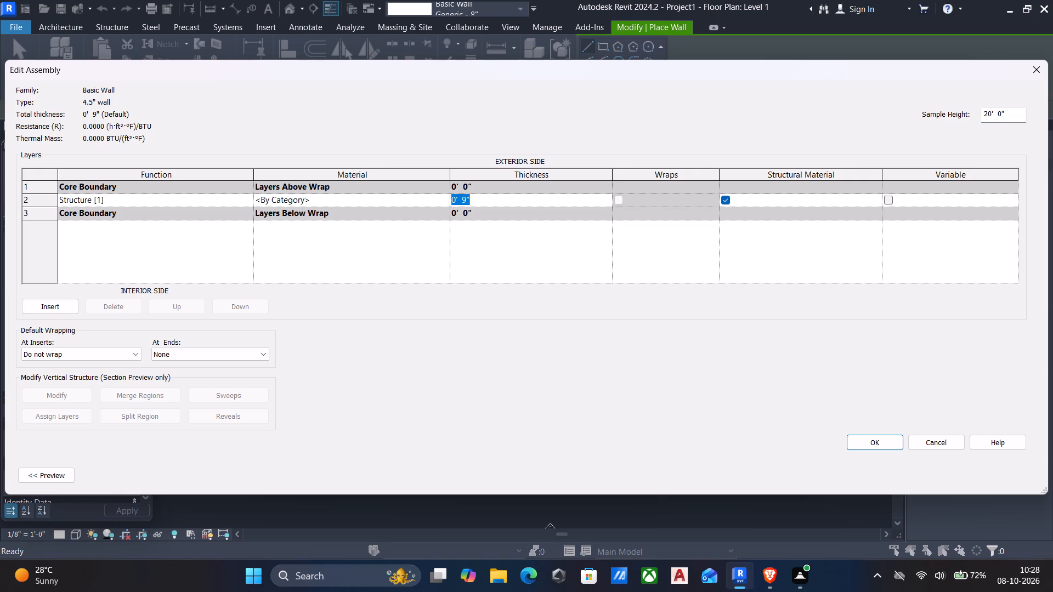
type("4.5\"")
key("Return")
left_click(861, 442)
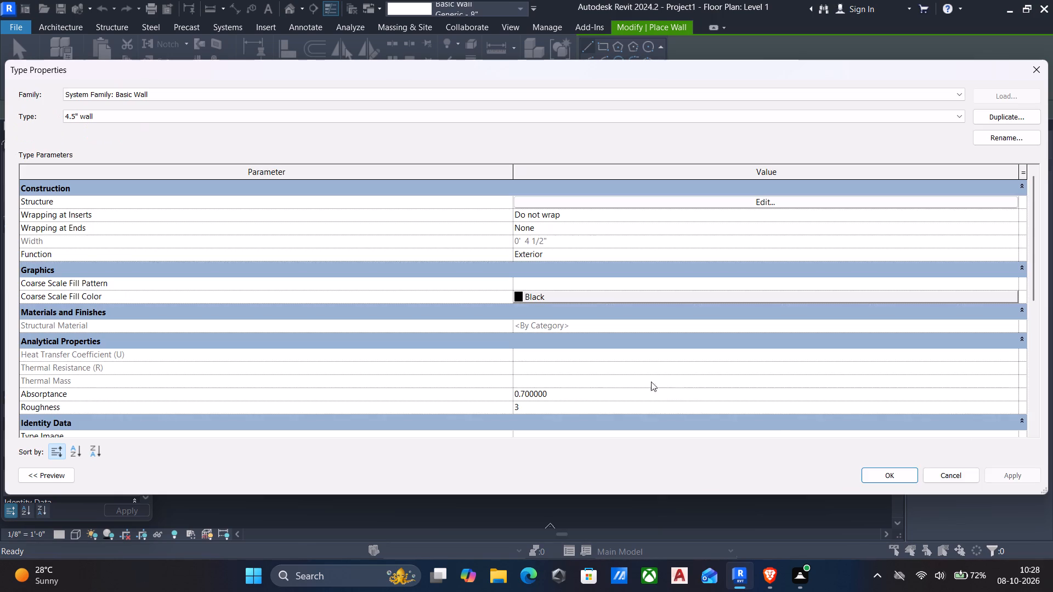
left_click(1016, 475)
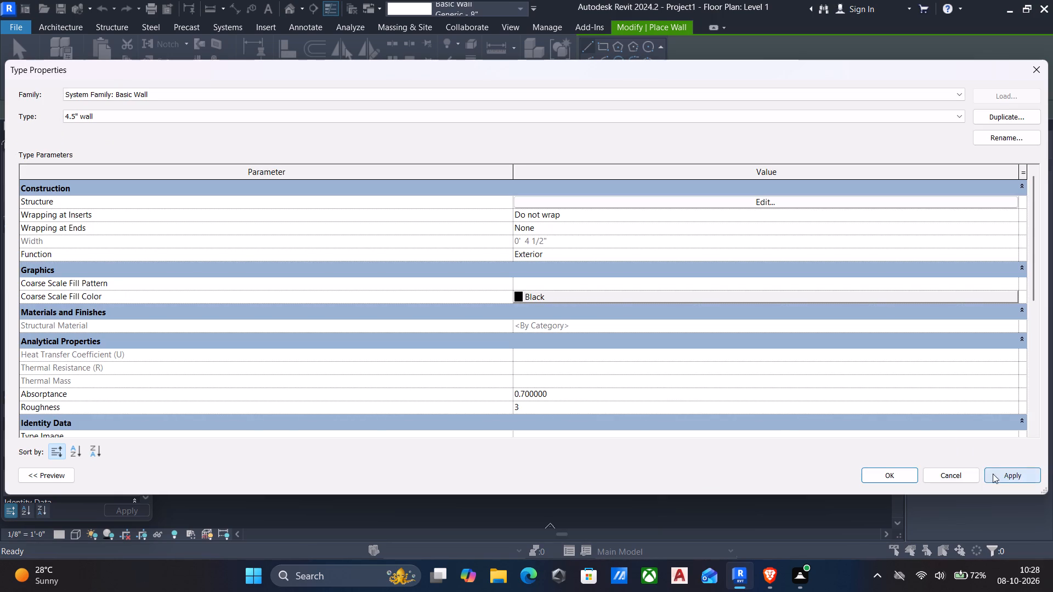
left_click(889, 475)
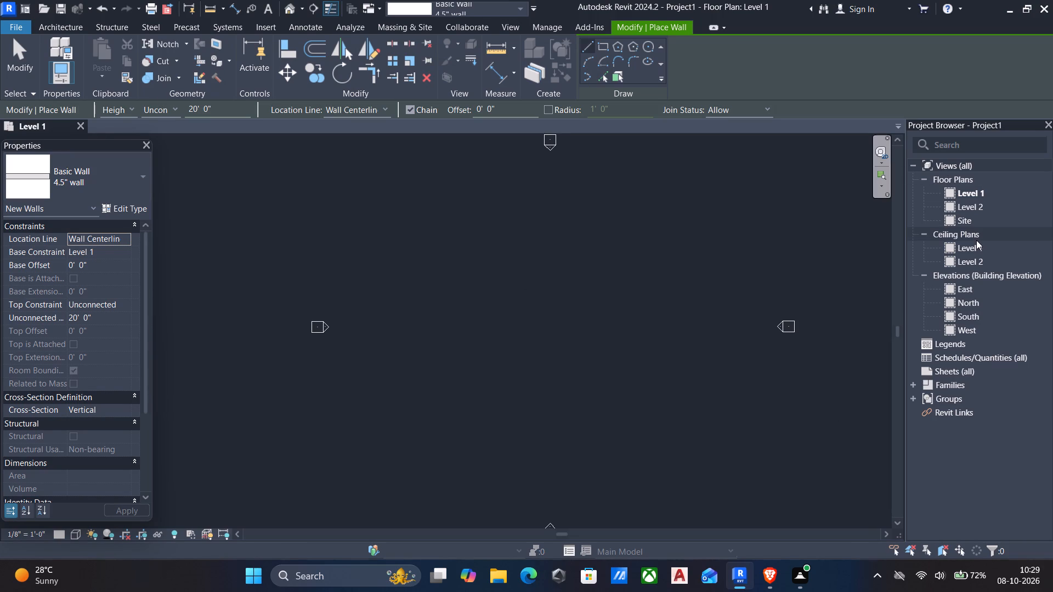
In the South elevation, set the height of Level 2 above Level 1 to 12'.
double_click(965, 321)
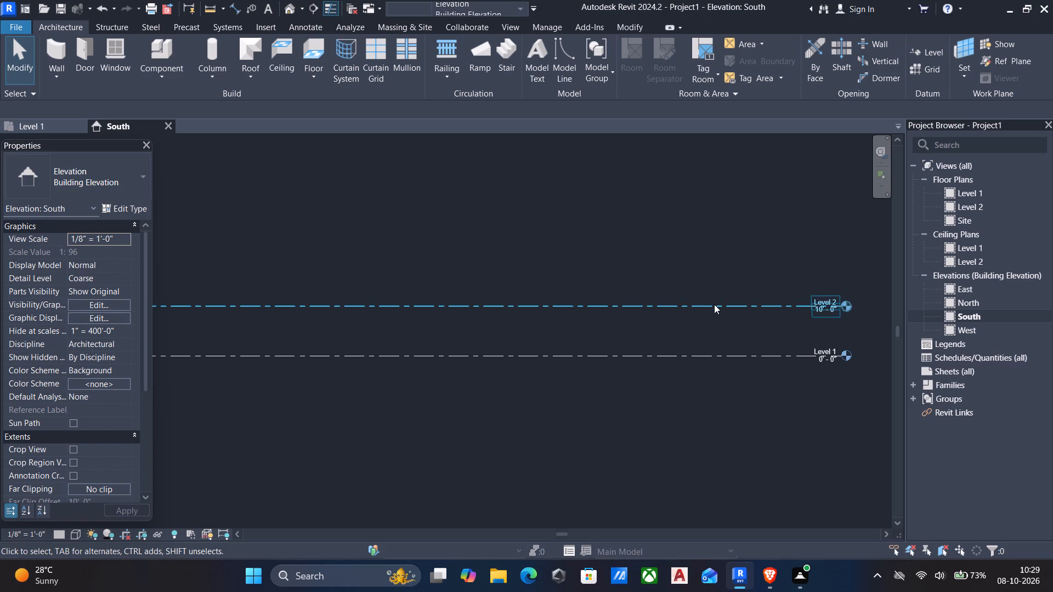
left_click(714, 304)
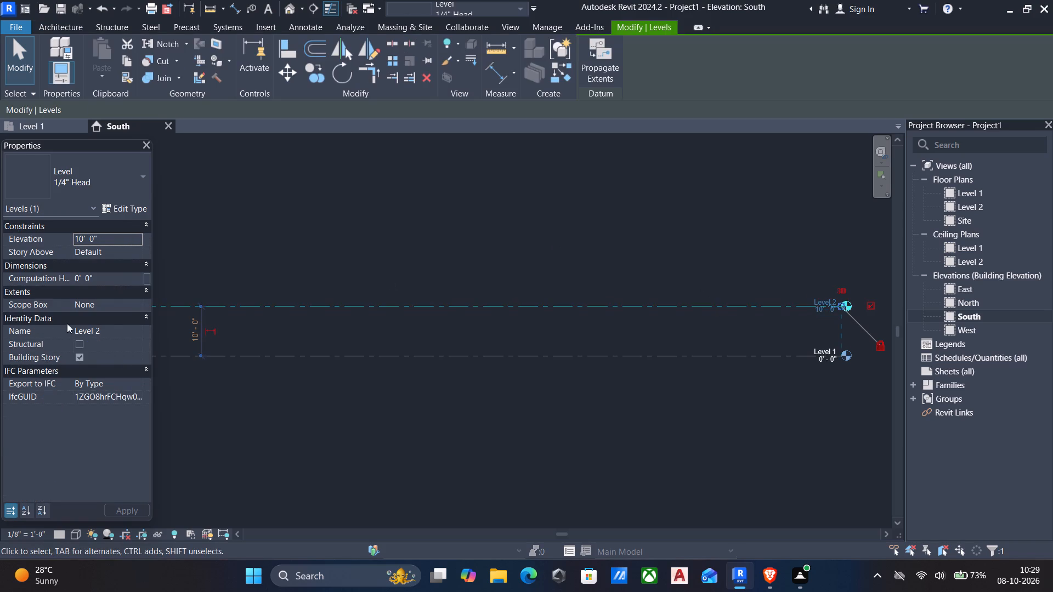
left_click(189, 331)
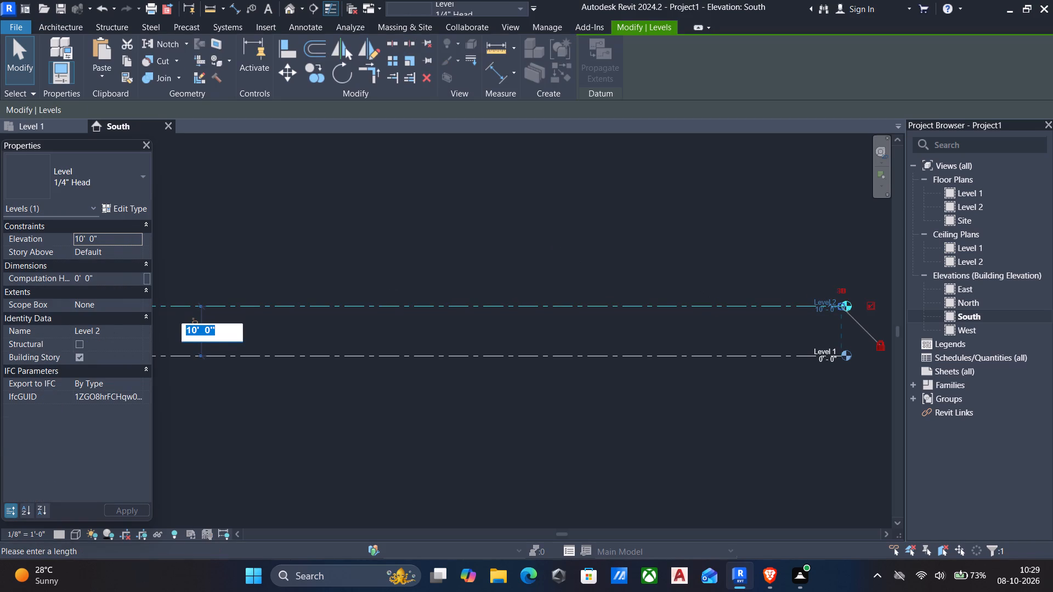
type("12'")
key("Return")
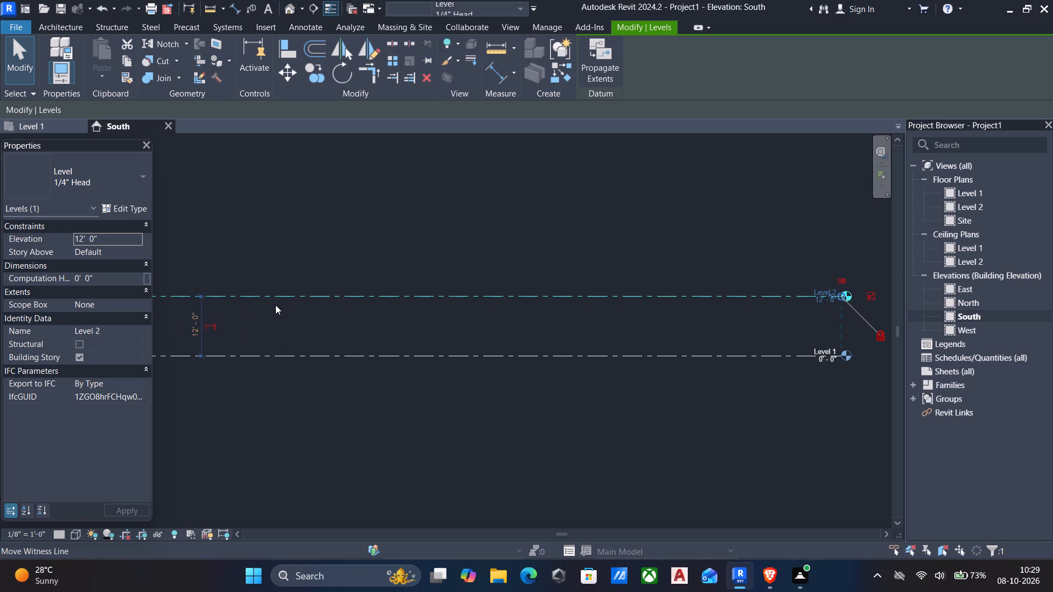
Draw a new level across the full length of Level 2, using a 6" offset above it.
type("cs")
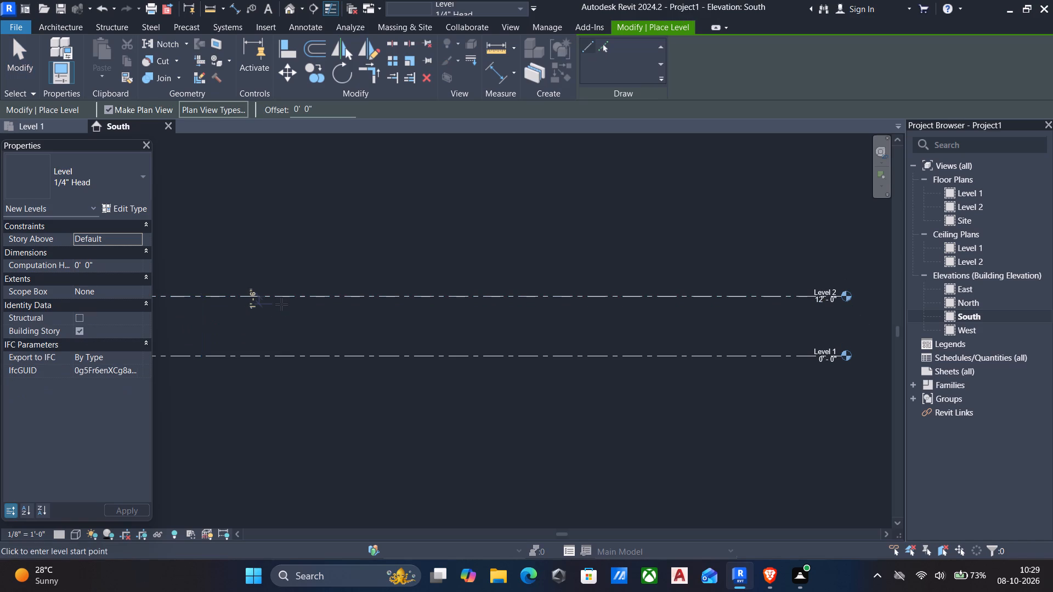
left_click_drag(333, 110, 201, 75)
key("6")
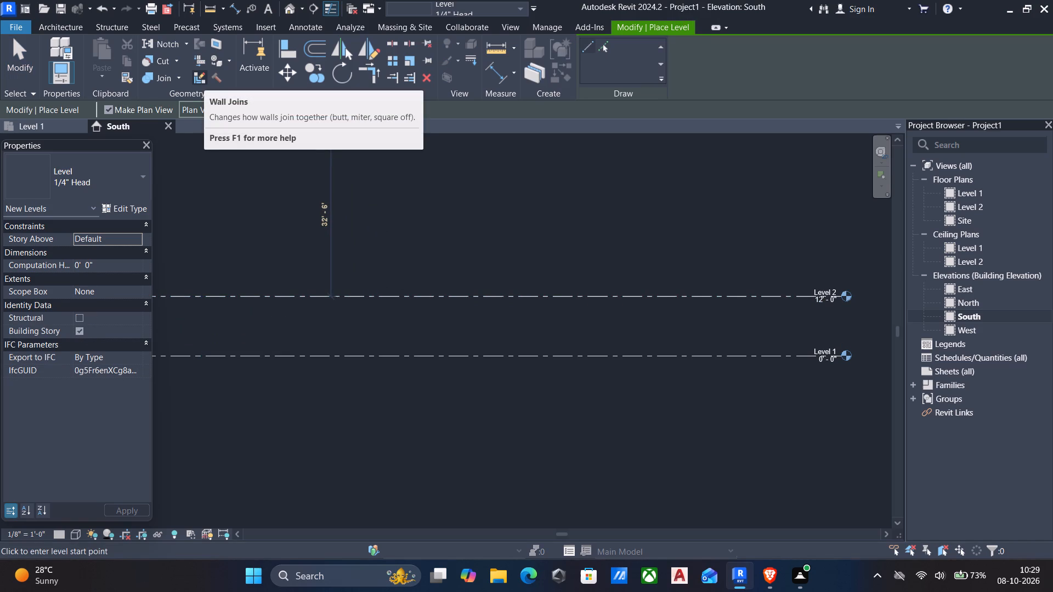
key("shift+quotedbl")
key("Return")
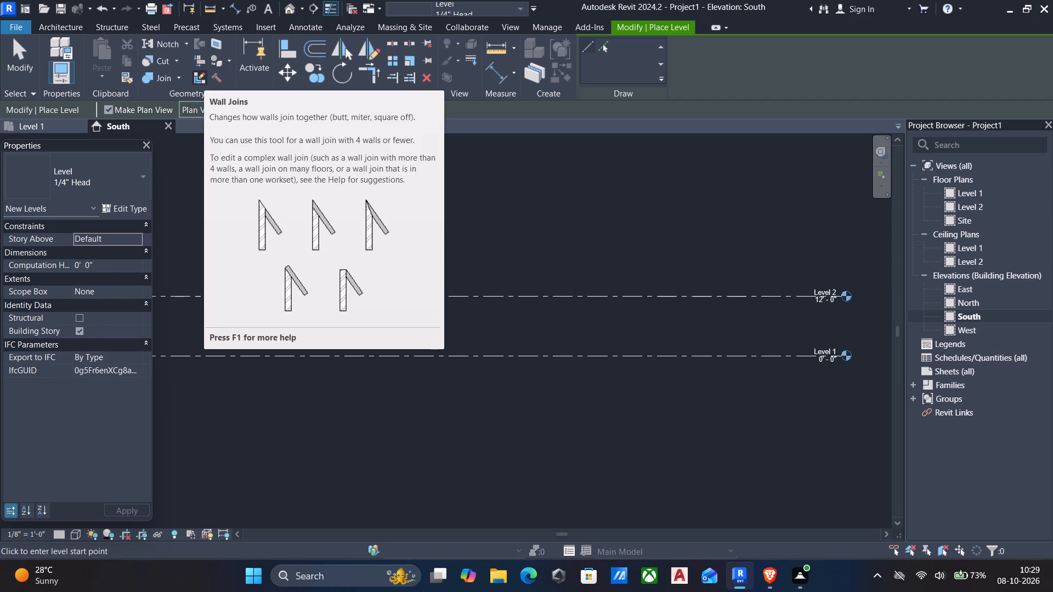
scroll(271, 195, "down", 6)
middle_click_drag(334, 221, 345, 221)
scroll(235, 275, "up", 5)
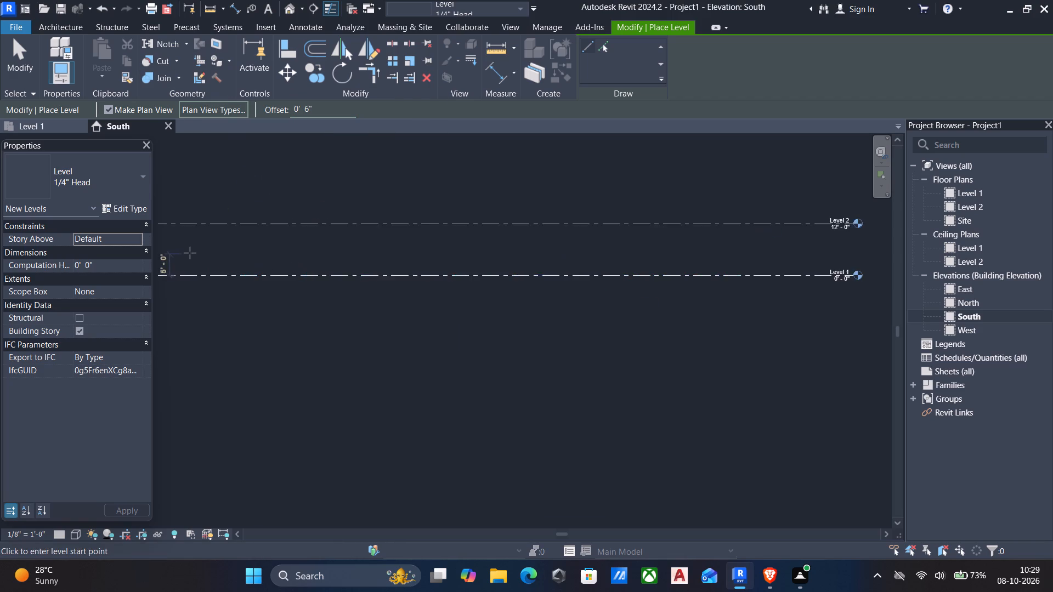
scroll(192, 252, "down", 1)
middle_click_drag(194, 252, 257, 259)
scroll(257, 259, "up", 4)
left_click(202, 219)
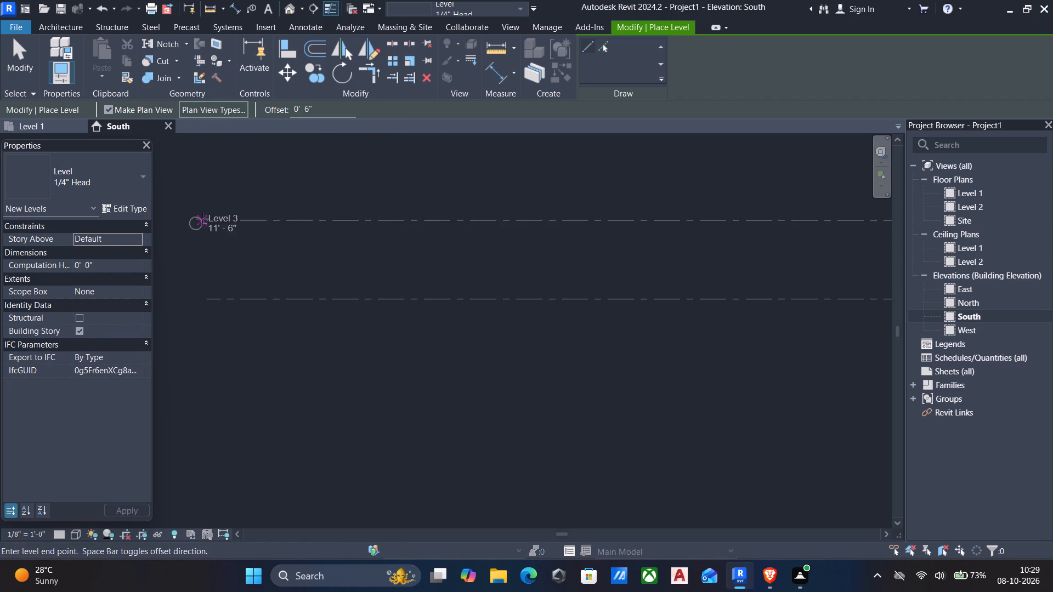
scroll(321, 238, "down", 4)
scroll(501, 257, "down", 5)
middle_click_drag(653, 275, 605, 285)
scroll(647, 265, "up", 5)
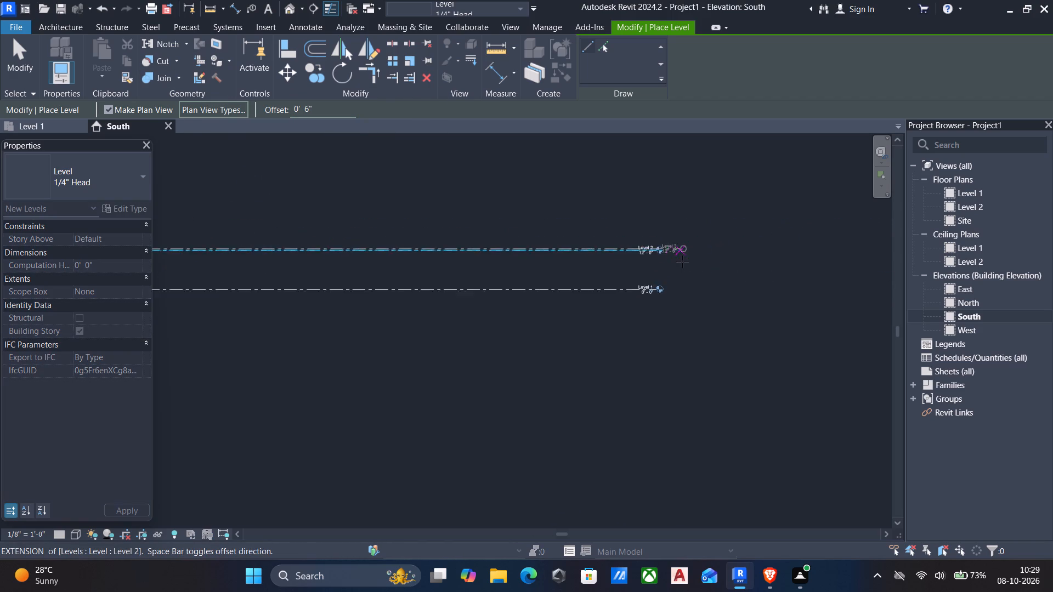
scroll(673, 249, "up", 6)
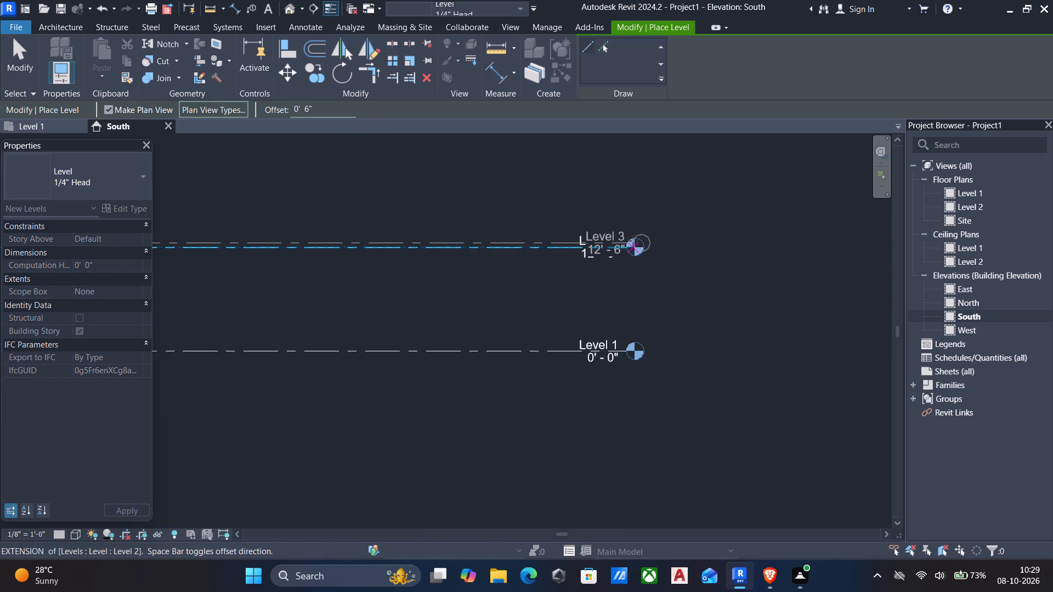
left_click(633, 241)
key("Escape")
Draw another full-length level above Level 3, using a 10' offset from it.
scroll(633, 266, "down", 3)
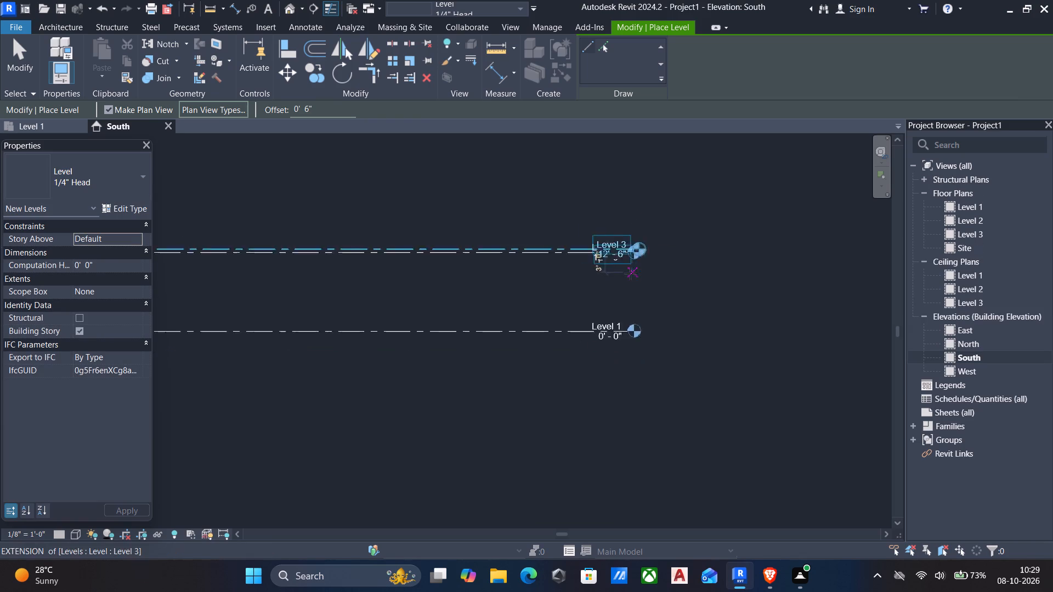
scroll(630, 274, "down", 2)
middle_click_drag(672, 292, 720, 322)
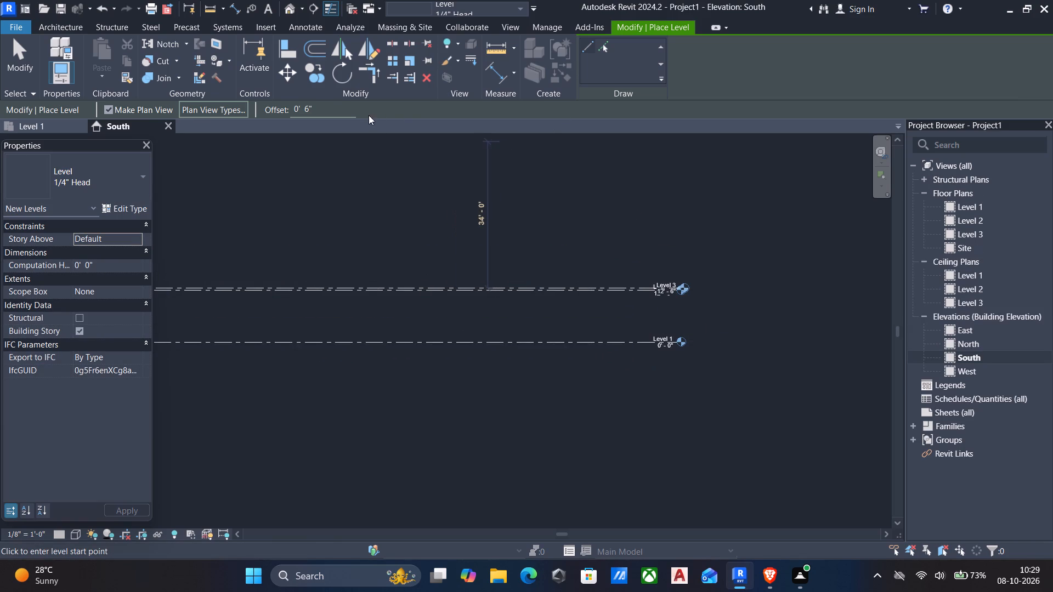
left_click_drag(324, 108, 20, 99)
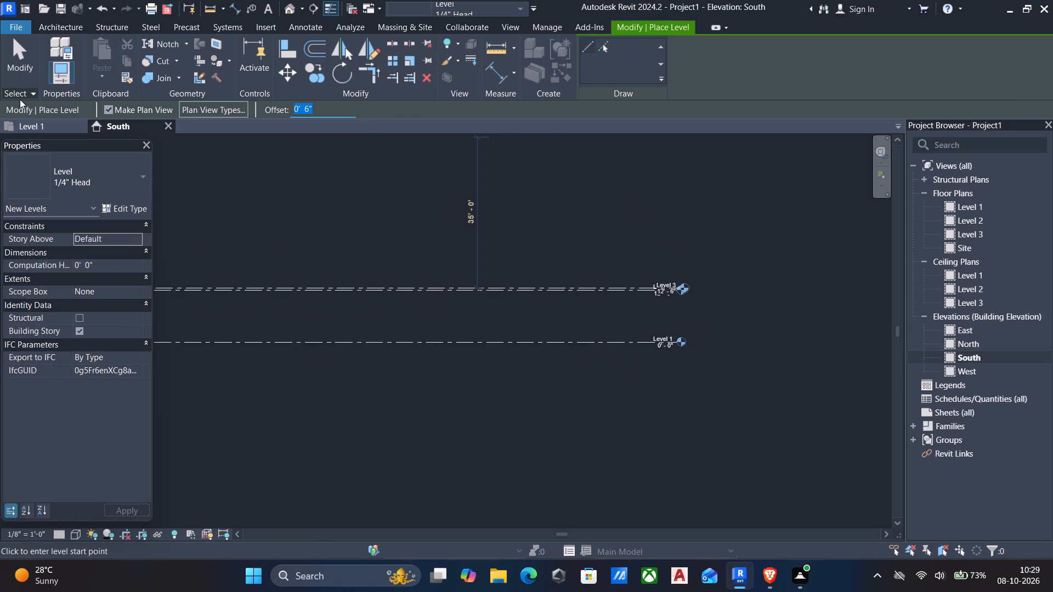
type("10")
key("apostrophe")
key("Return")
scroll(204, 233, "down", 1)
middle_click_drag(216, 234, 417, 232)
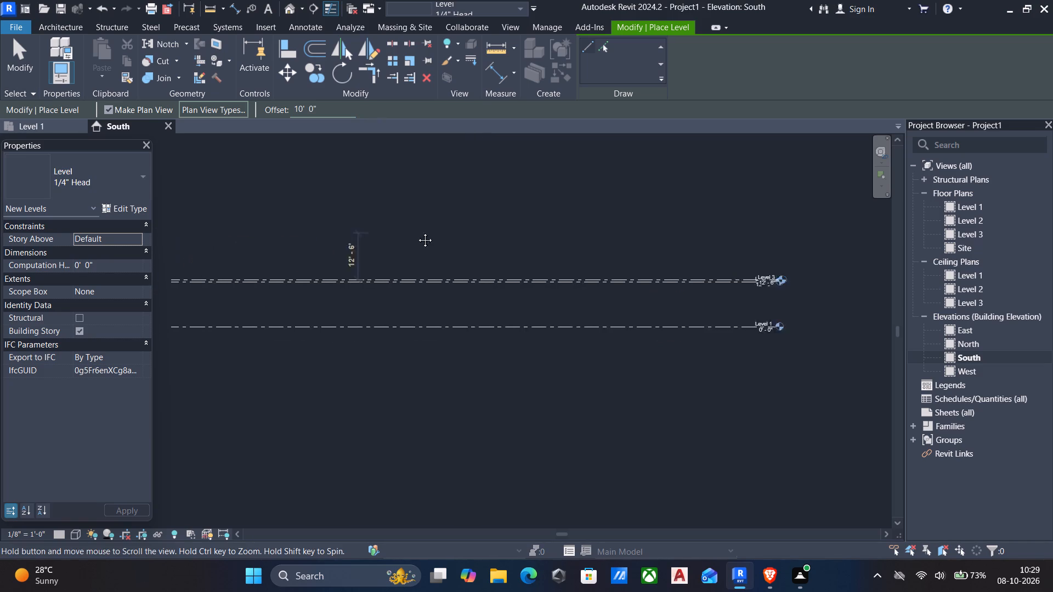
middle_click_drag(417, 232, 534, 233)
scroll(293, 274, "up", 5)
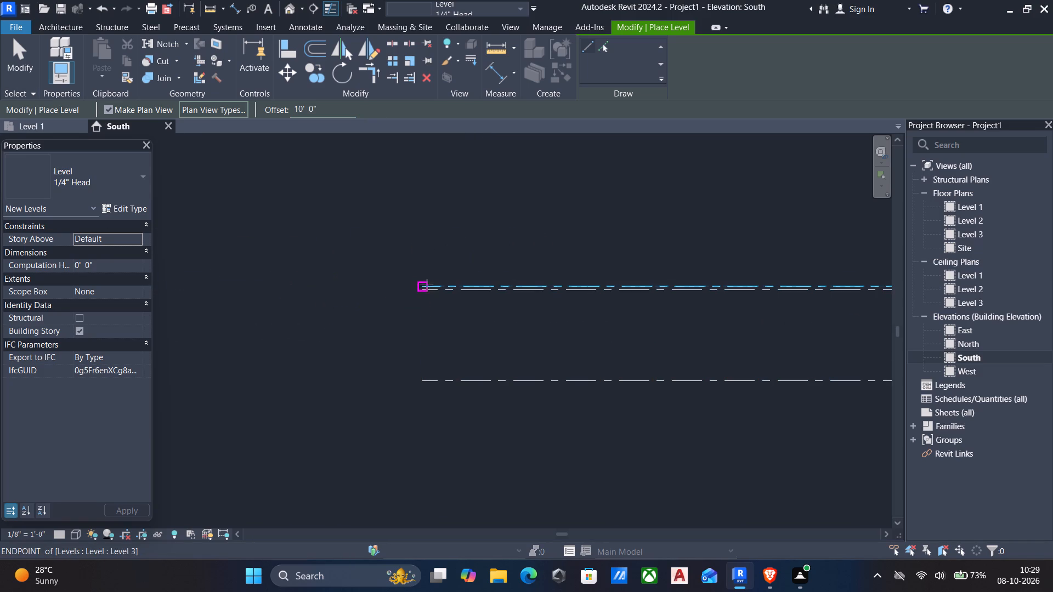
left_click(421, 284)
scroll(450, 280, "down", 5)
middle_click_drag(418, 295, 373, 290)
scroll(317, 285, "down", 5)
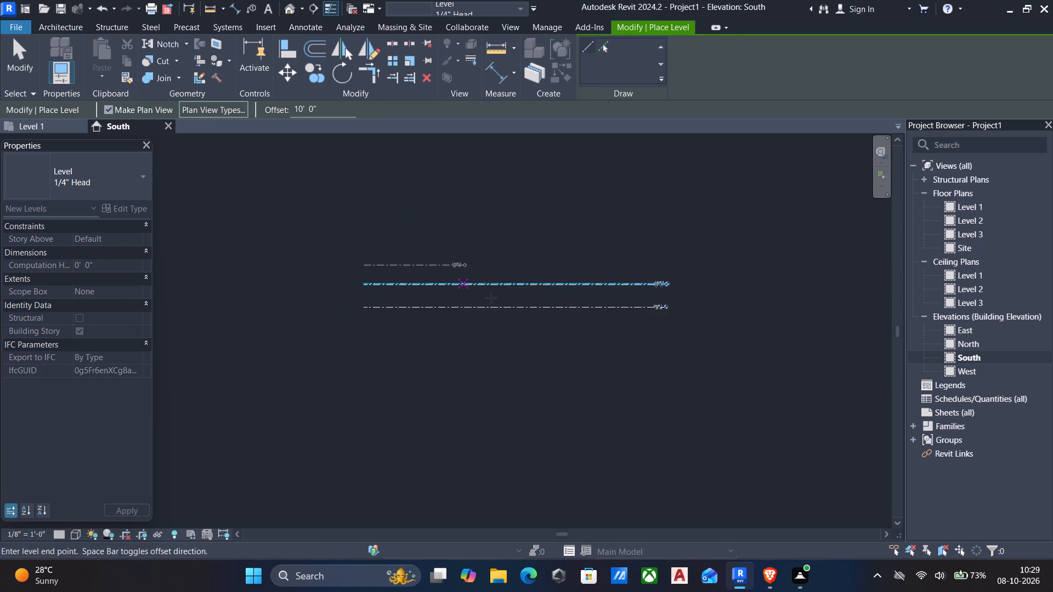
scroll(581, 277, "down", 4)
middle_click(580, 278)
scroll(578, 280, "up", 6)
scroll(636, 282, "up", 4)
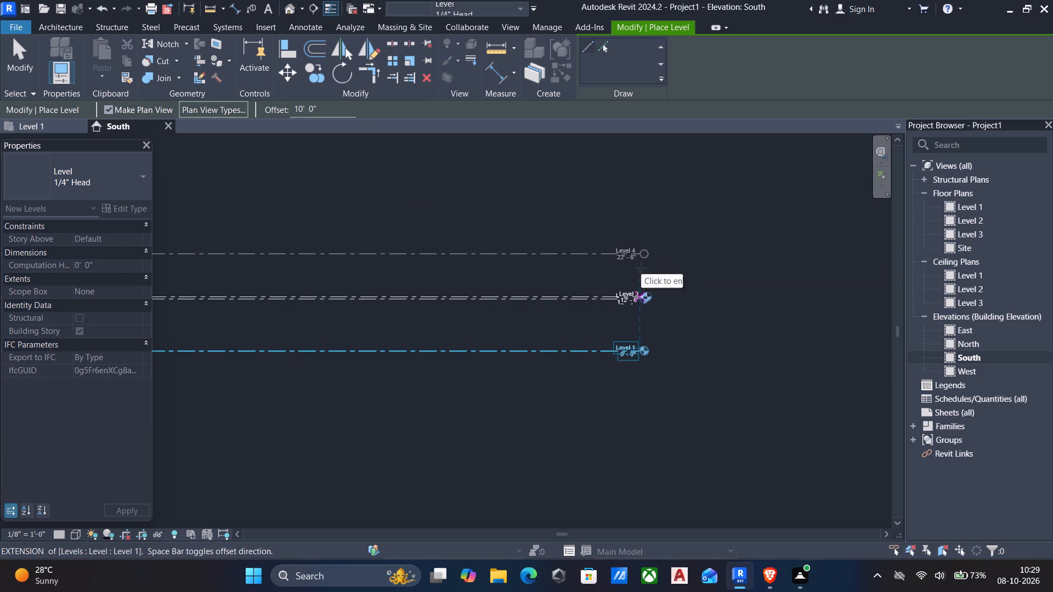
left_click(639, 266)
key("Escape")
Draw one more full-length level above Level 4 with a 6" offset and finish placing levels.
scroll(620, 291, "down", 5)
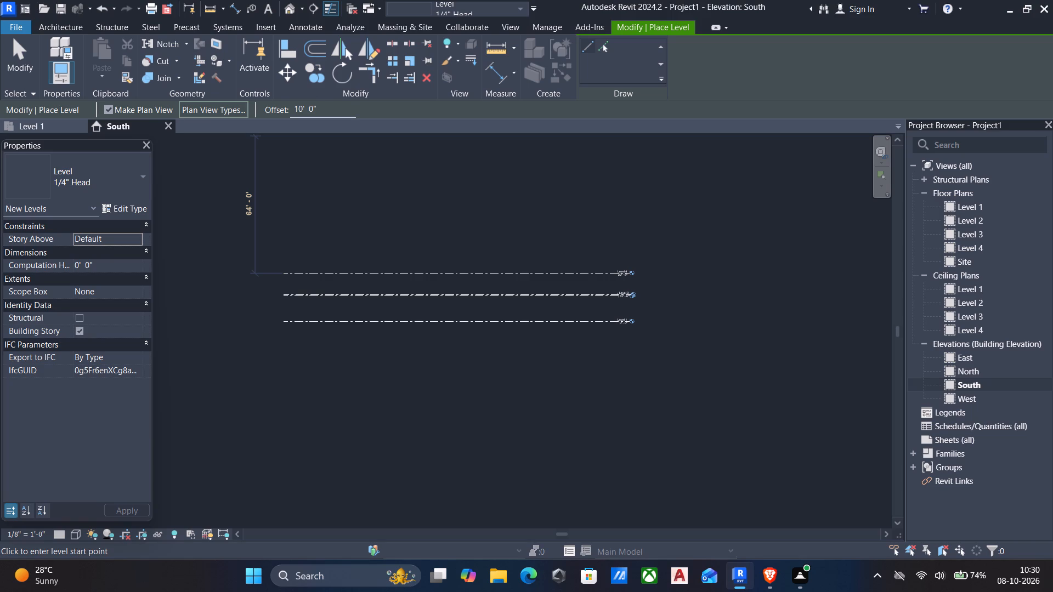
left_click_drag(329, 106, 129, 103)
key("6")
key("shift+quotedbl")
scroll(328, 284, "up", 2)
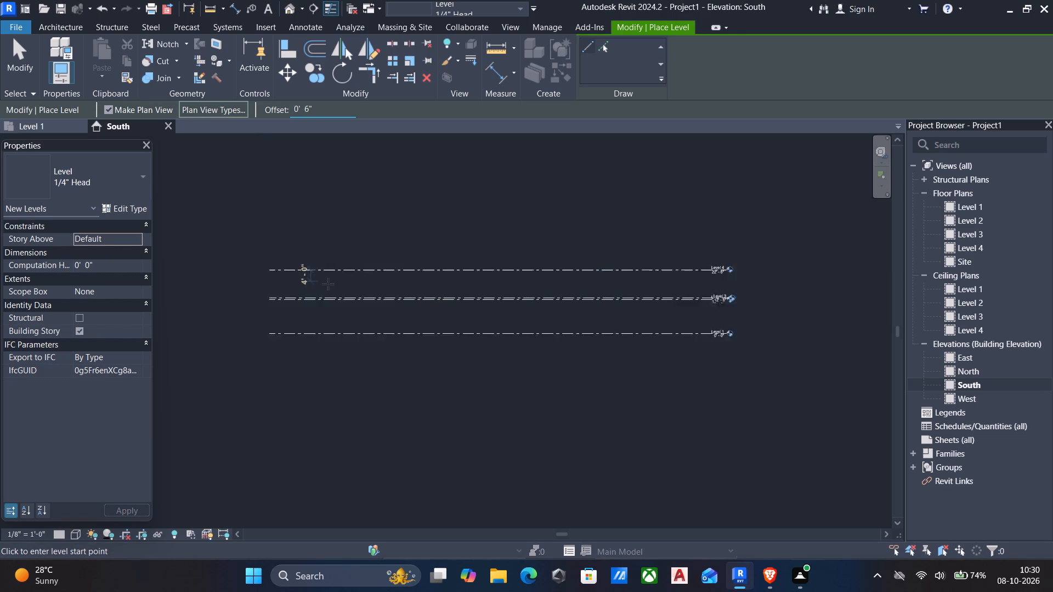
scroll(328, 284, "up", 2)
left_click(247, 266)
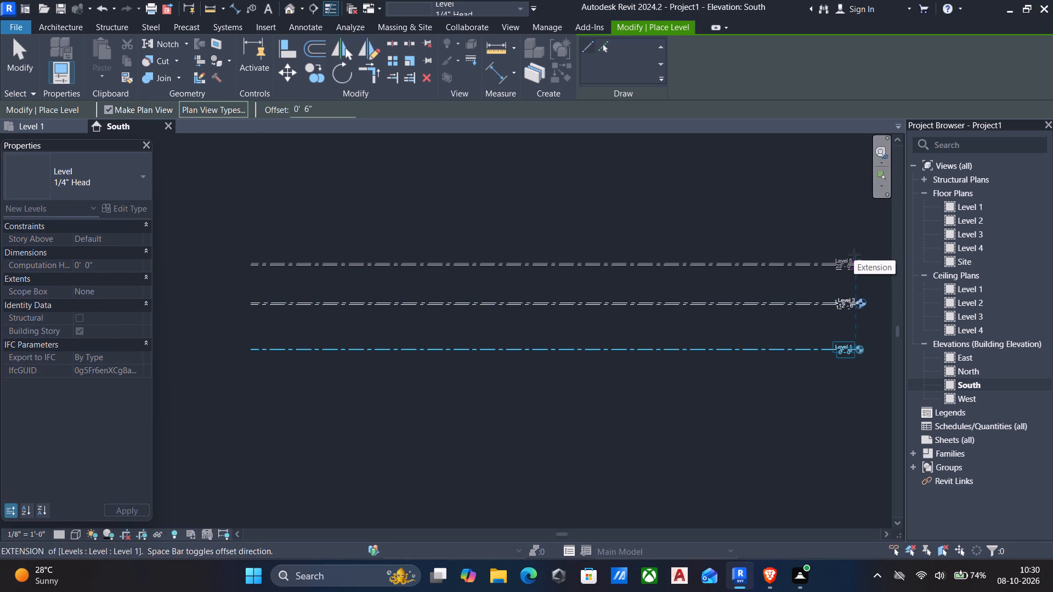
left_click(854, 254)
key("Escape")
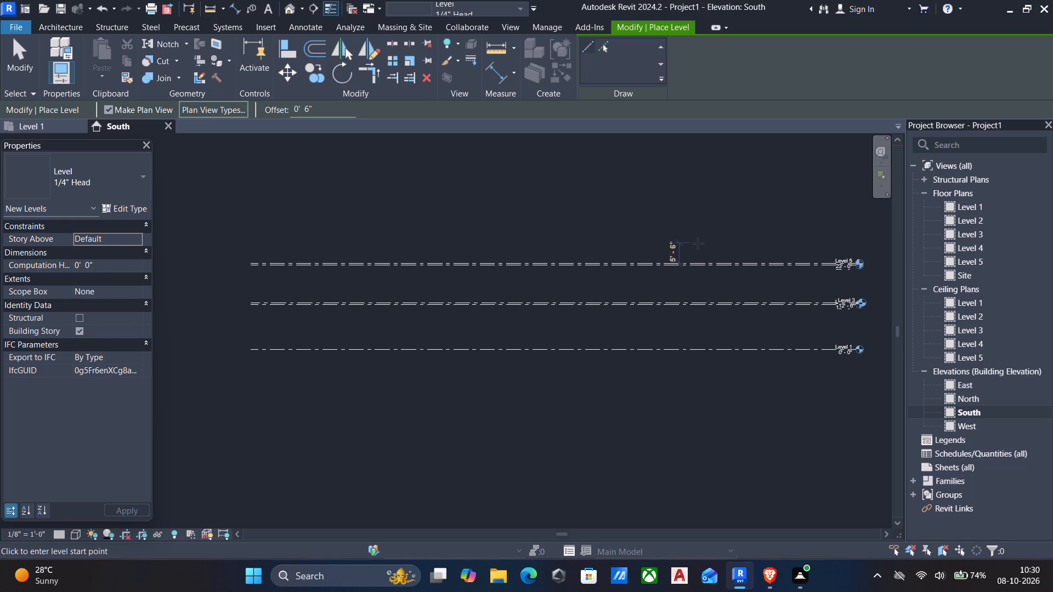
key("Escape")
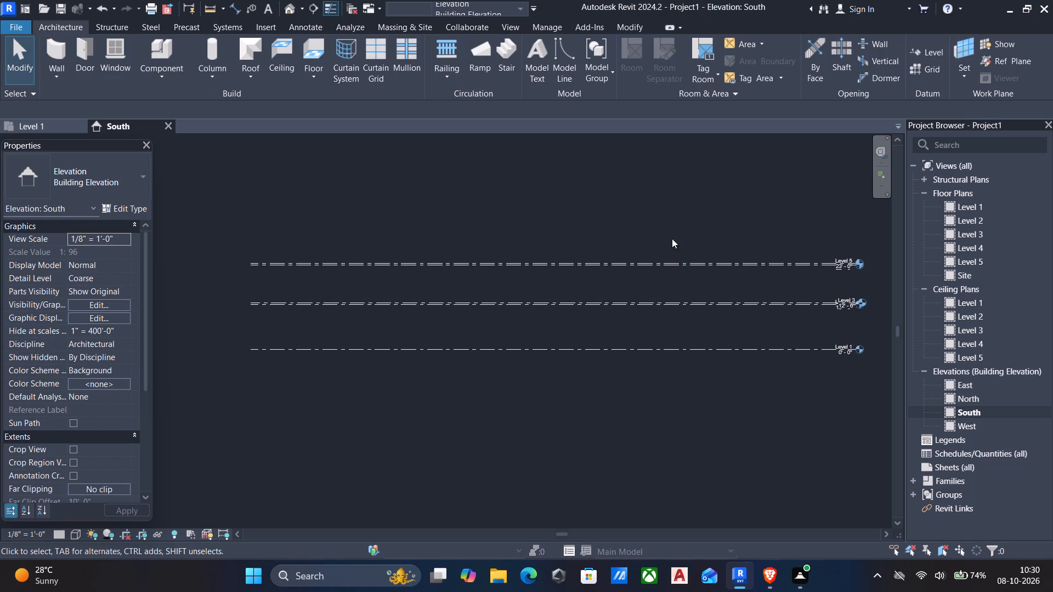
Open the default 3D view to examine the building levels.
scroll(670, 250, "down", 6)
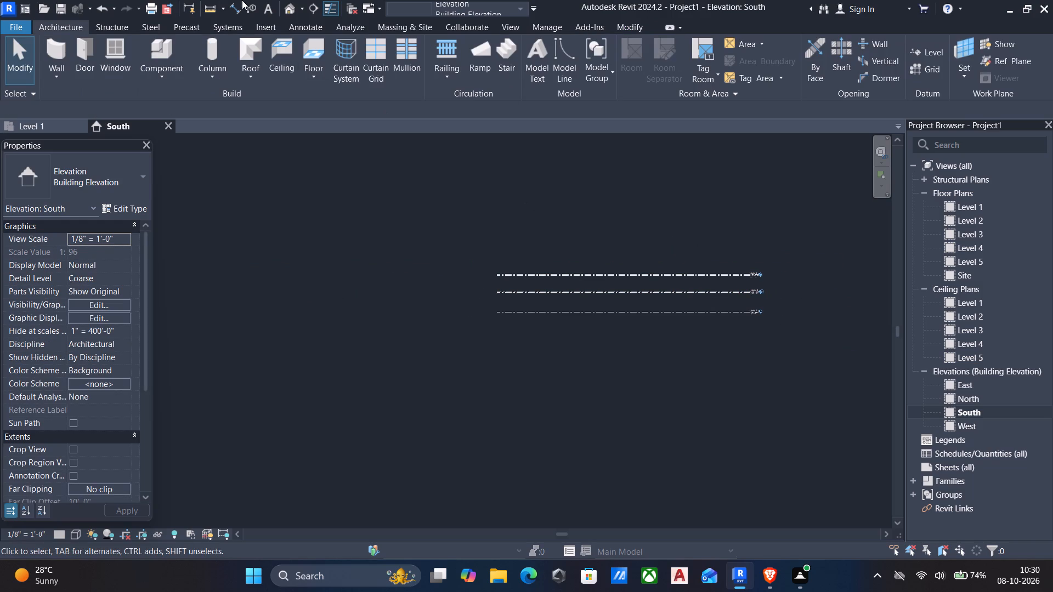
left_click(288, 12)
scroll(496, 192, "down", 6)
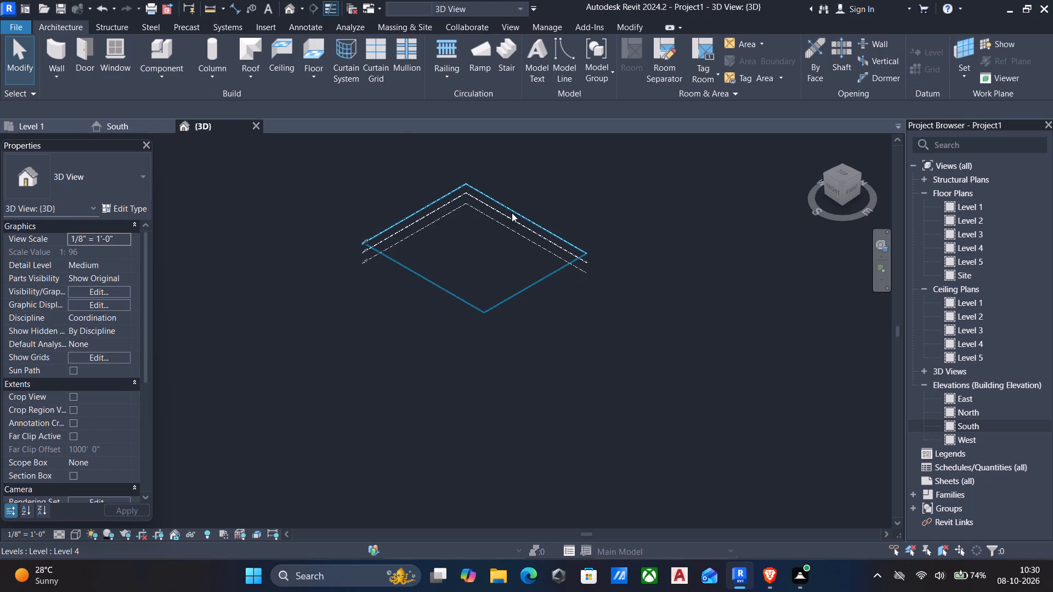
Open the Level 1 floor plan.
double_click(986, 202)
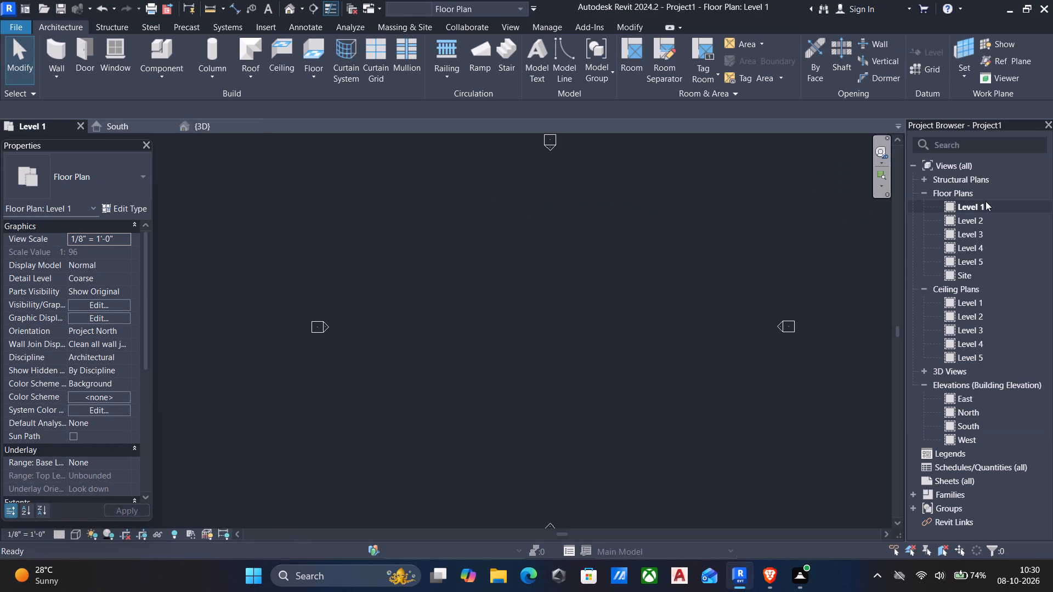
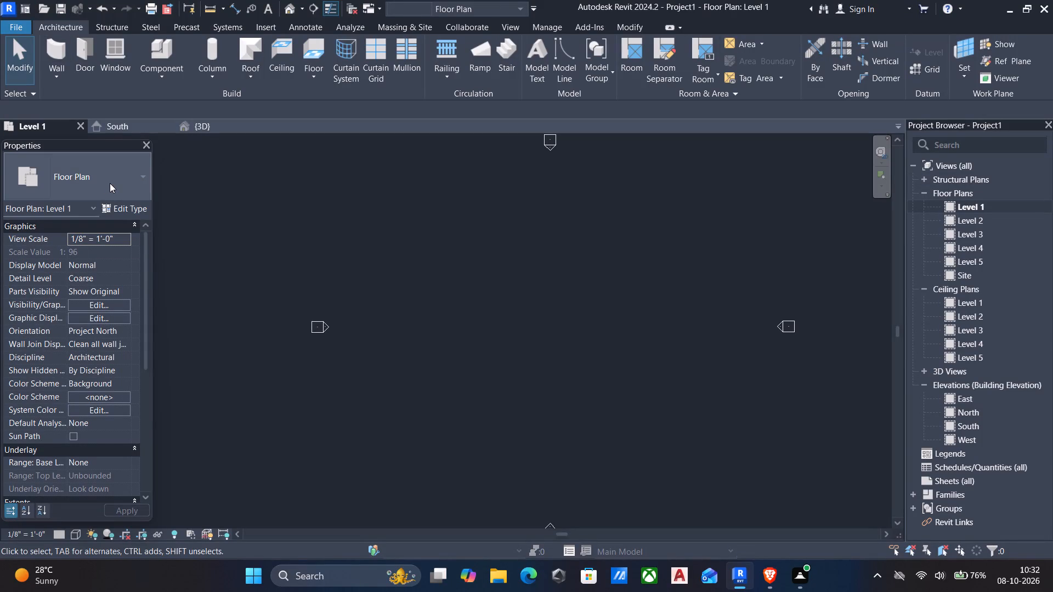
Draw a rectangle of 9" walls about 60' by 52' on Level 1, reaching up to Level 2, with location line Finish Face: Exterior.
type("wa")
left_click(78, 172)
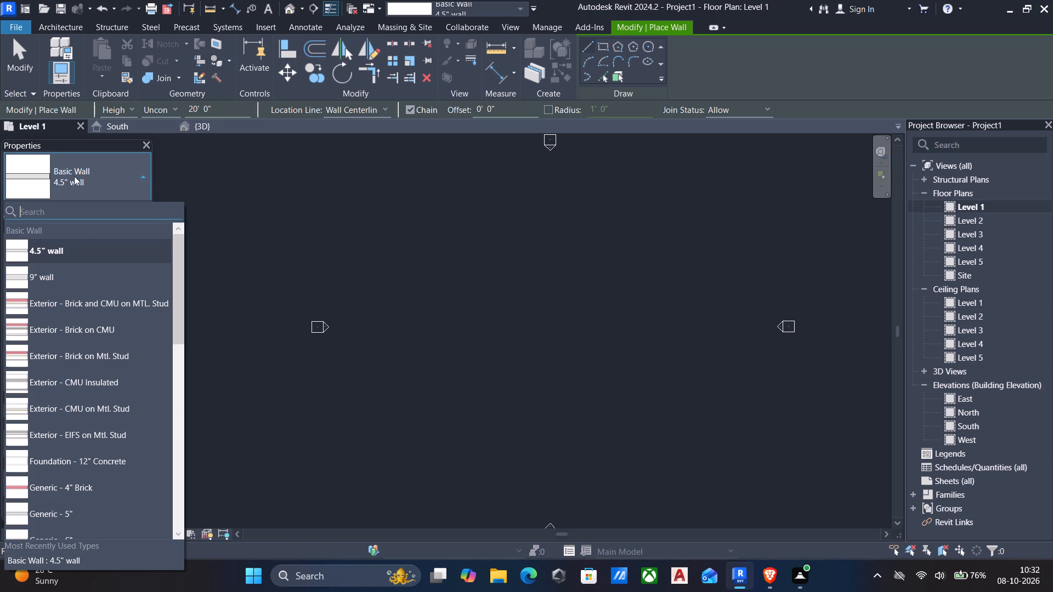
left_click(61, 280)
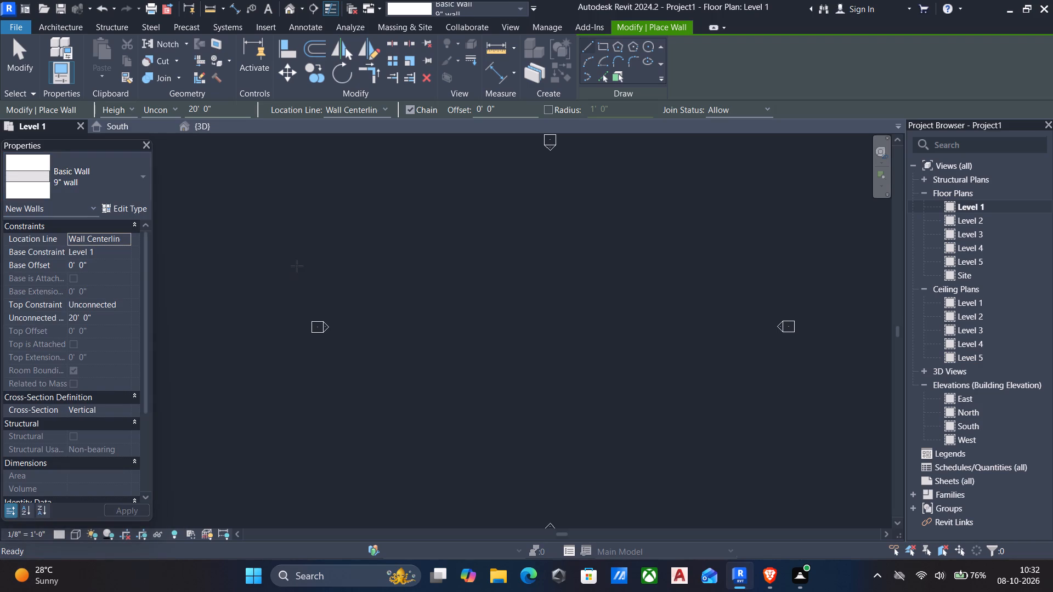
left_click(597, 44)
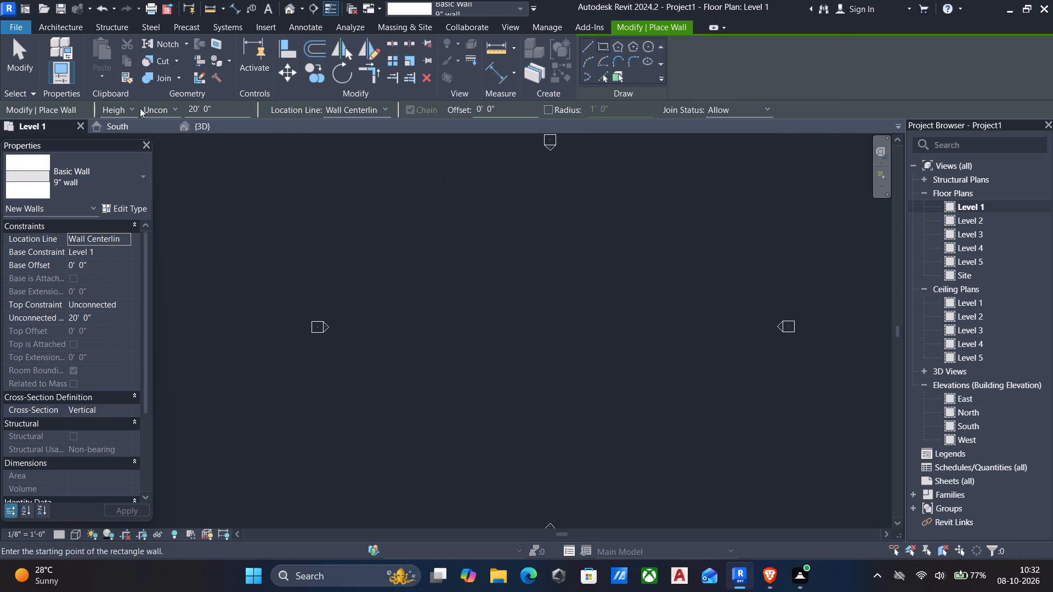
left_click(182, 112)
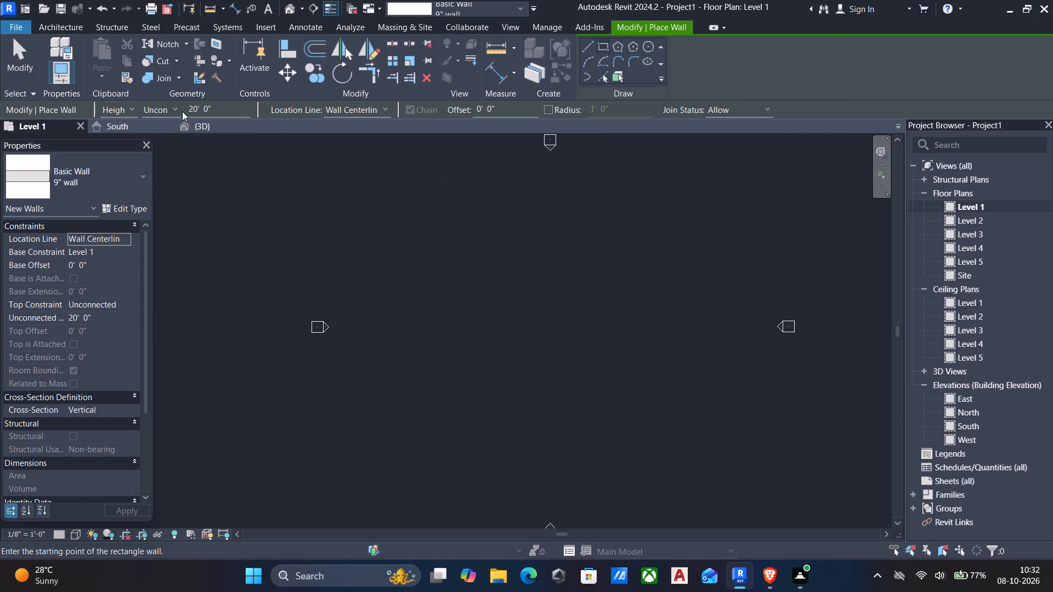
left_click(174, 110)
left_click(174, 135)
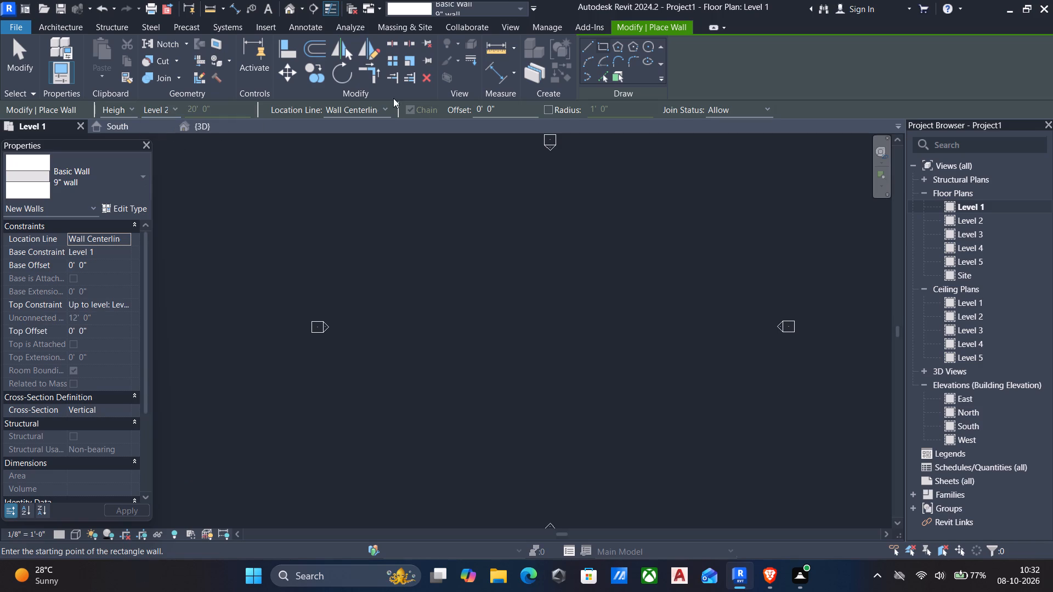
left_click(376, 107)
left_click(377, 142)
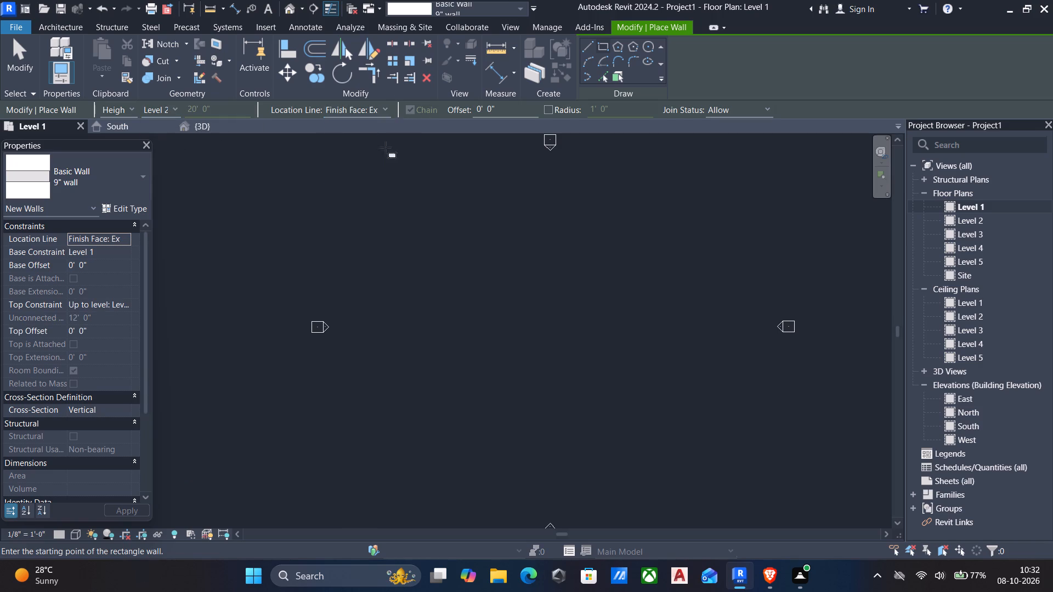
left_click(472, 262)
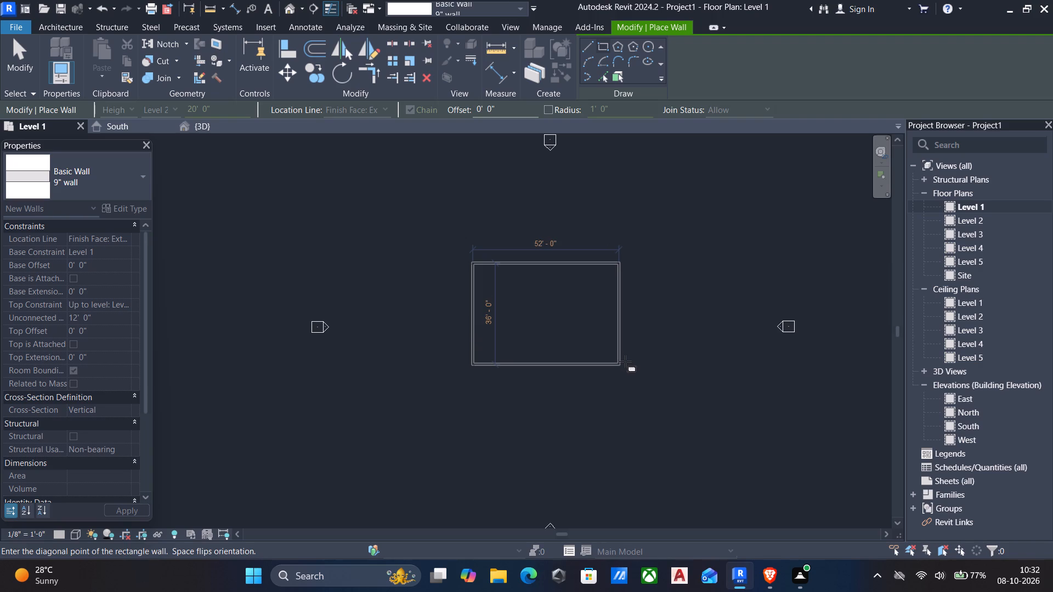
left_click(644, 407)
key("Escape")
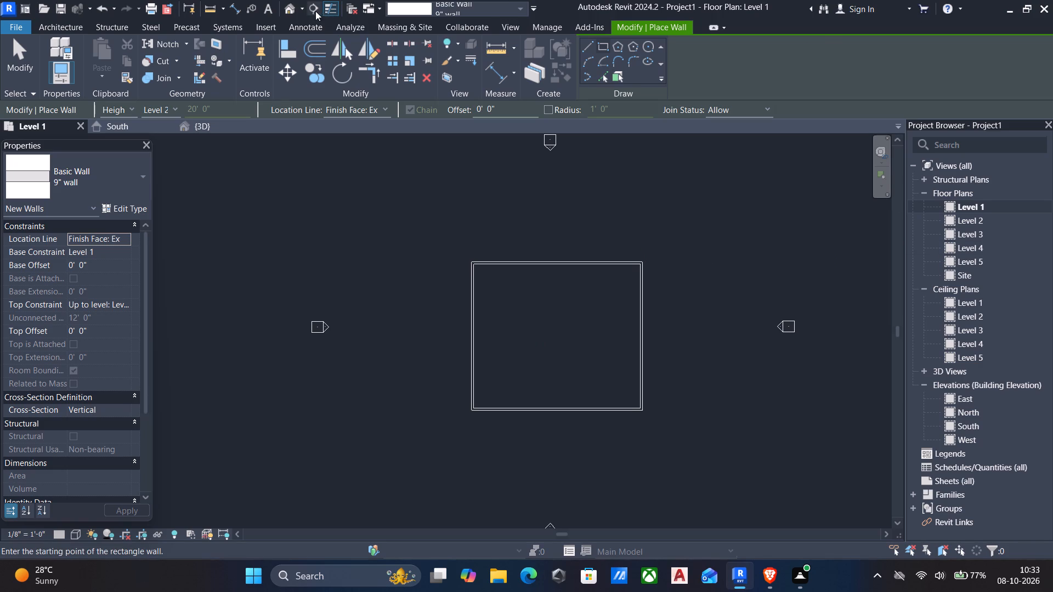
Set the default 3D view to Coarse detail level and Shaded visual style, and inspect the walls.
left_click(287, 9)
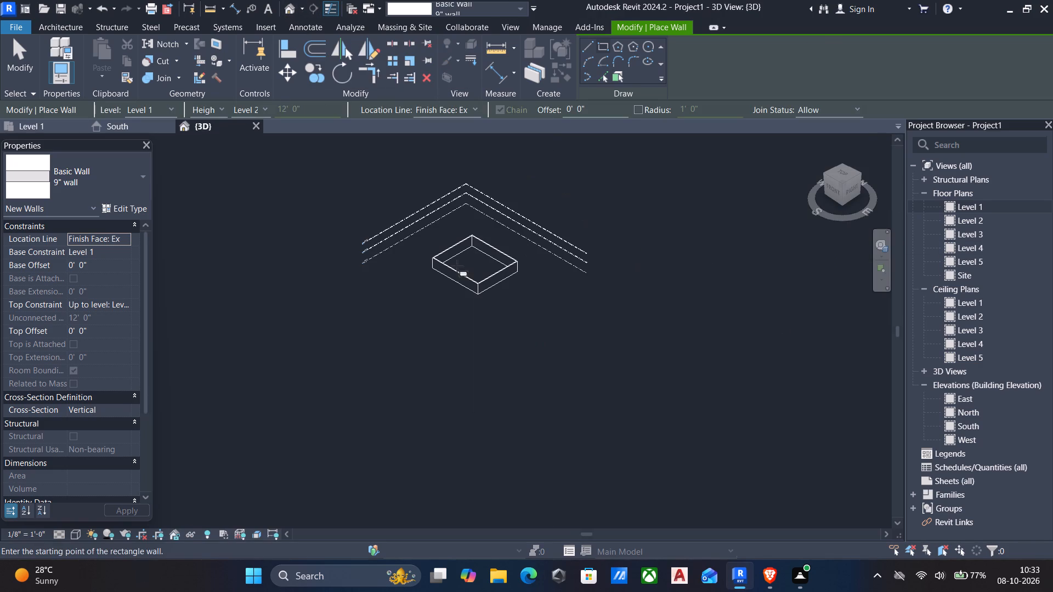
key("Escape")
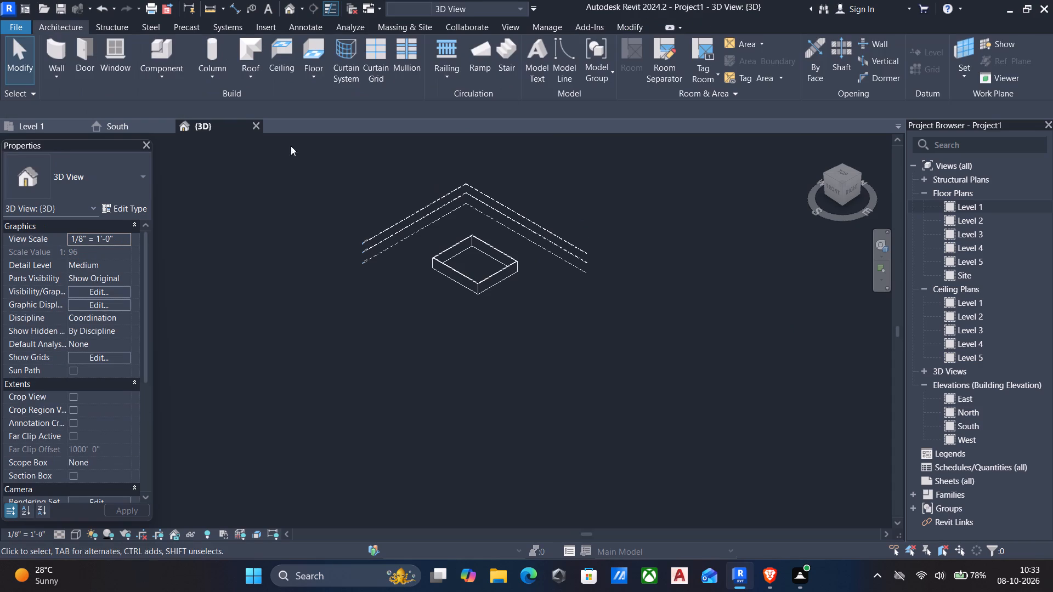
left_click(56, 530)
left_click(62, 498)
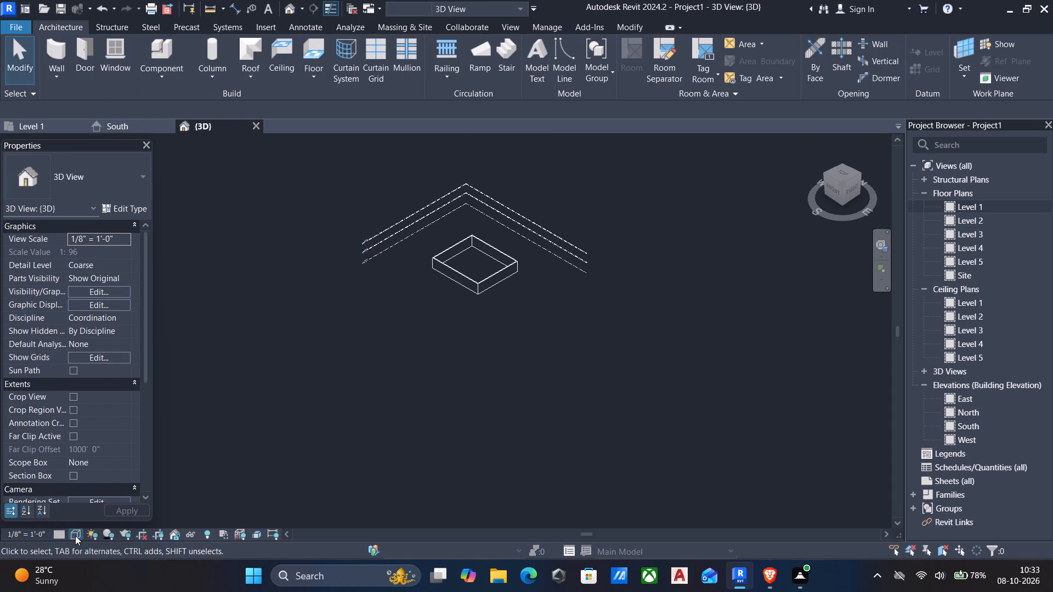
left_click(75, 534)
left_click(87, 474)
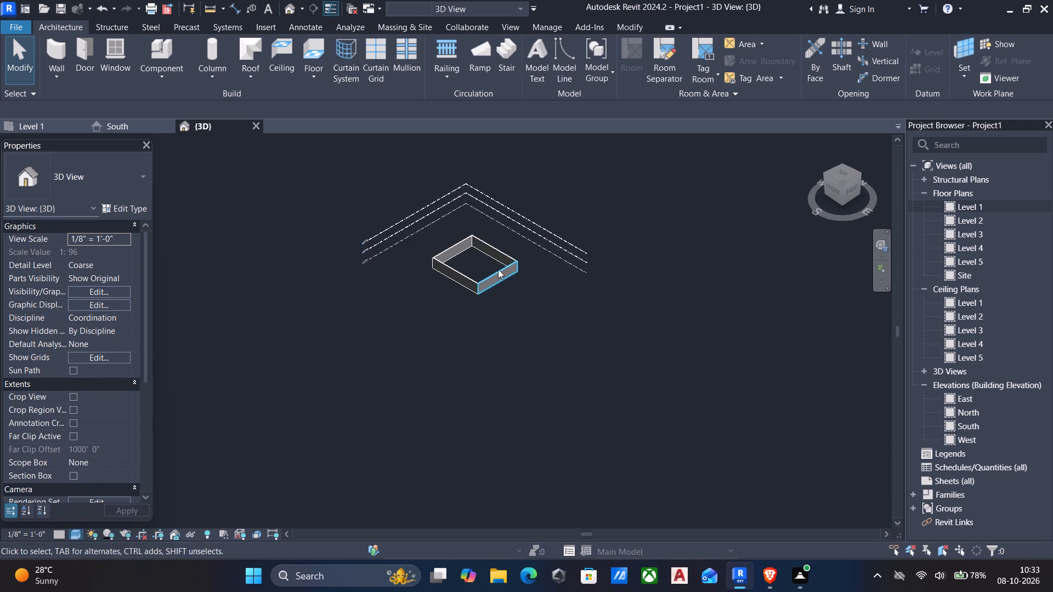
scroll(495, 266, "up", 14)
scroll(488, 269, "down", 4)
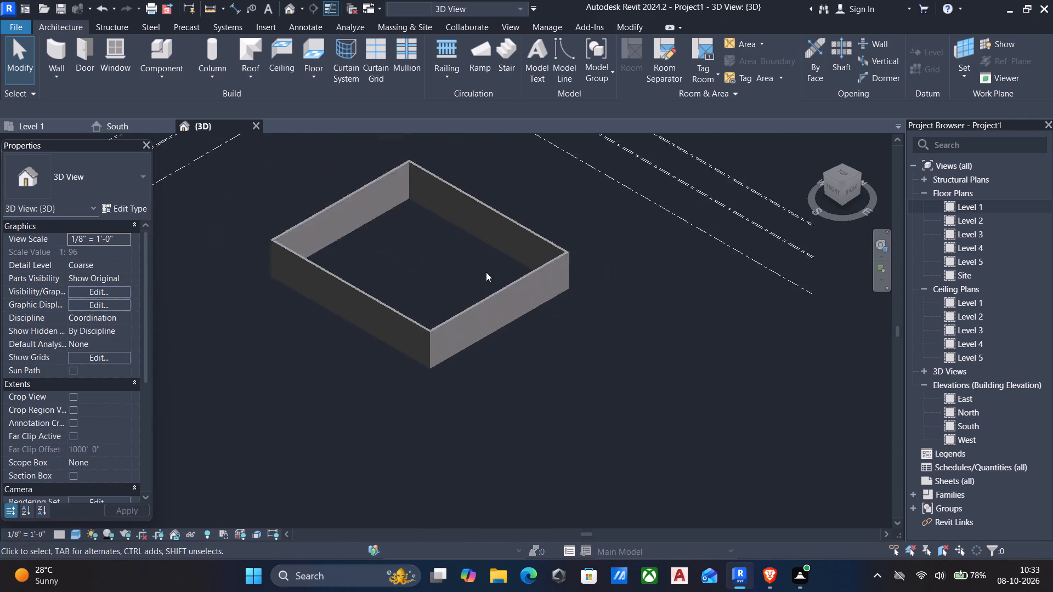
scroll(486, 272, "down", 2)
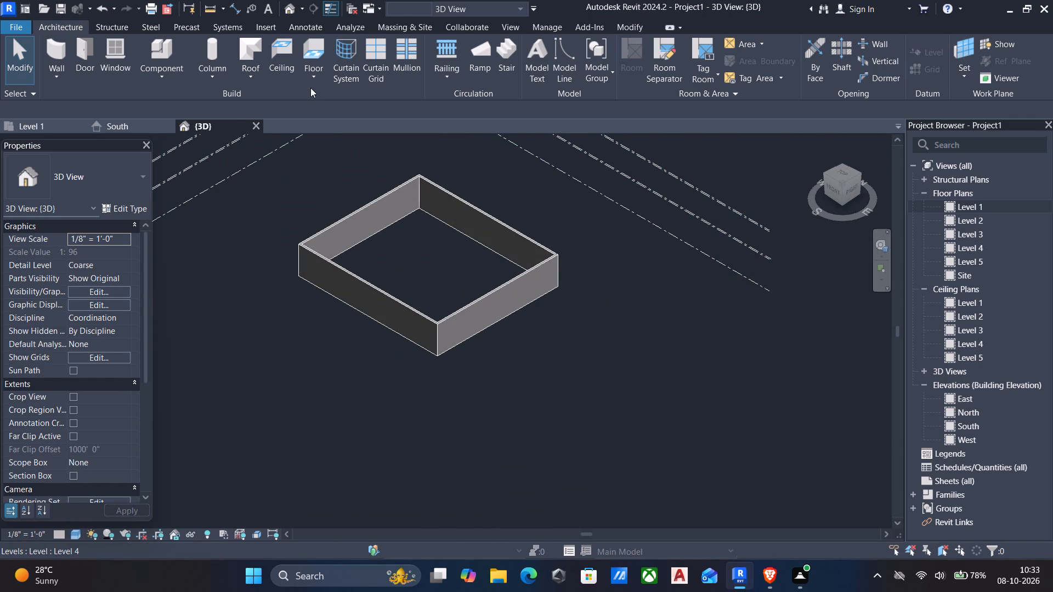
Start an architectural floor on the Level 1 plan and duplicate its Generic - 12" type as 6" floor.
double_click(987, 207)
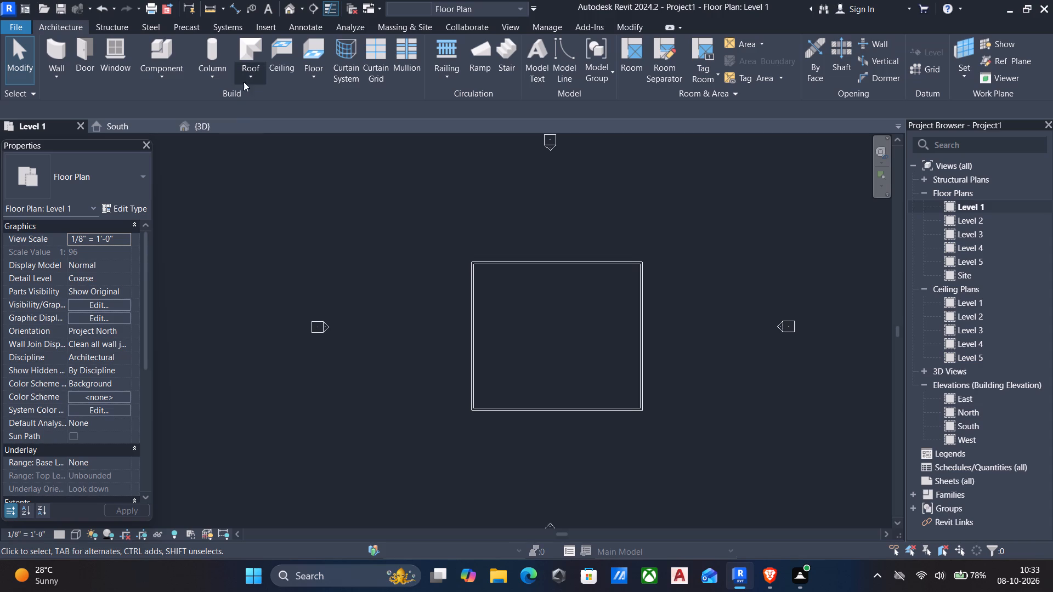
left_click(302, 75)
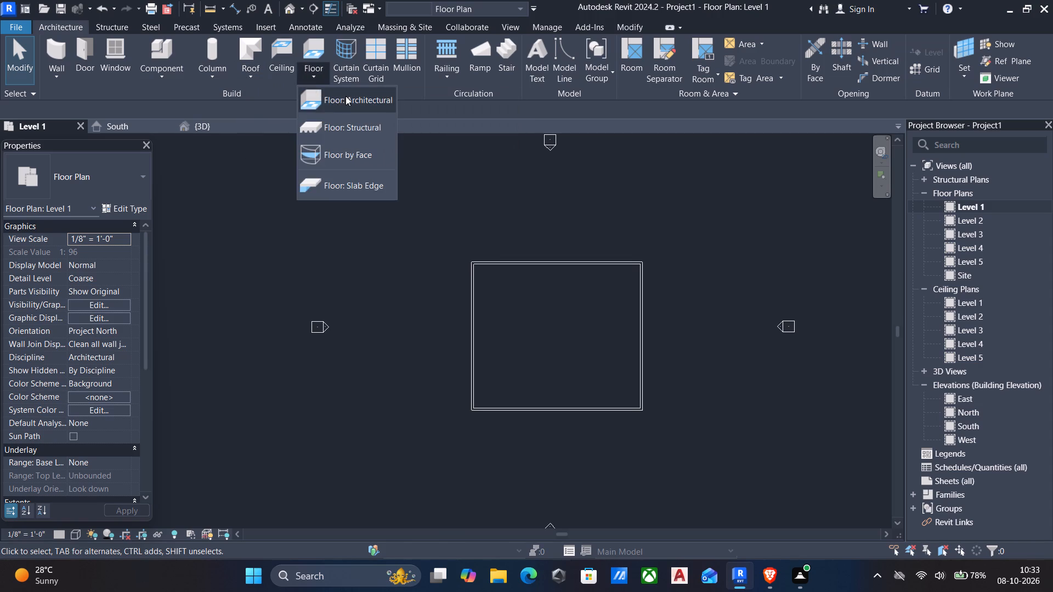
left_click(346, 96)
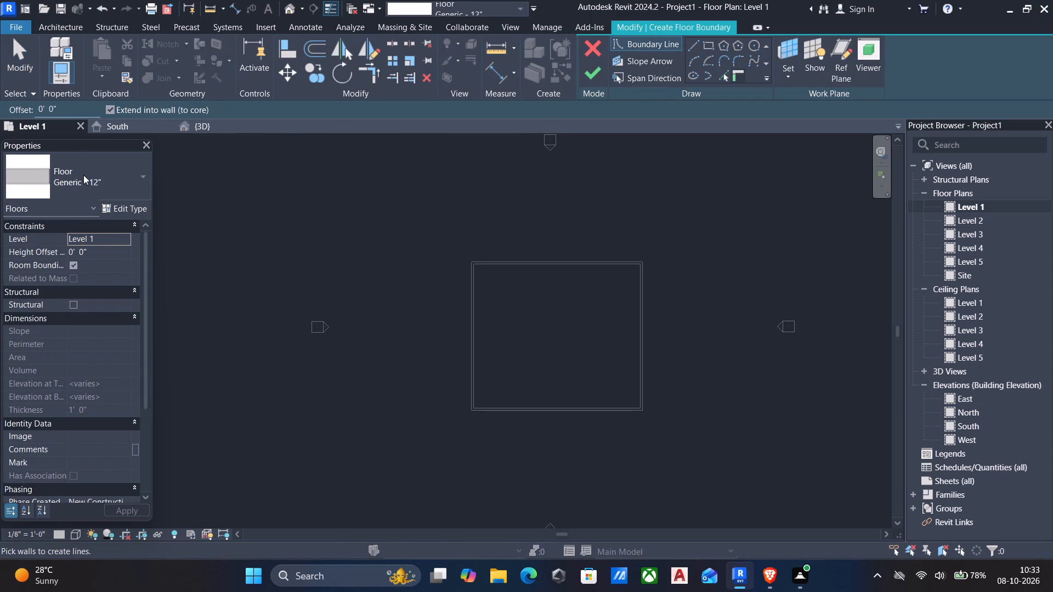
left_click(117, 207)
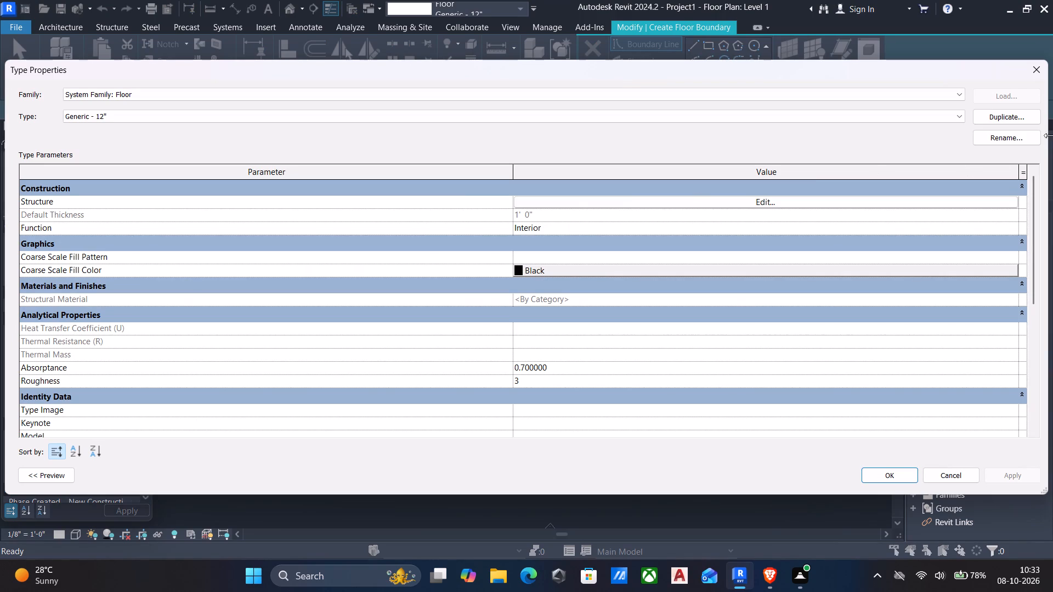
left_click(996, 112)
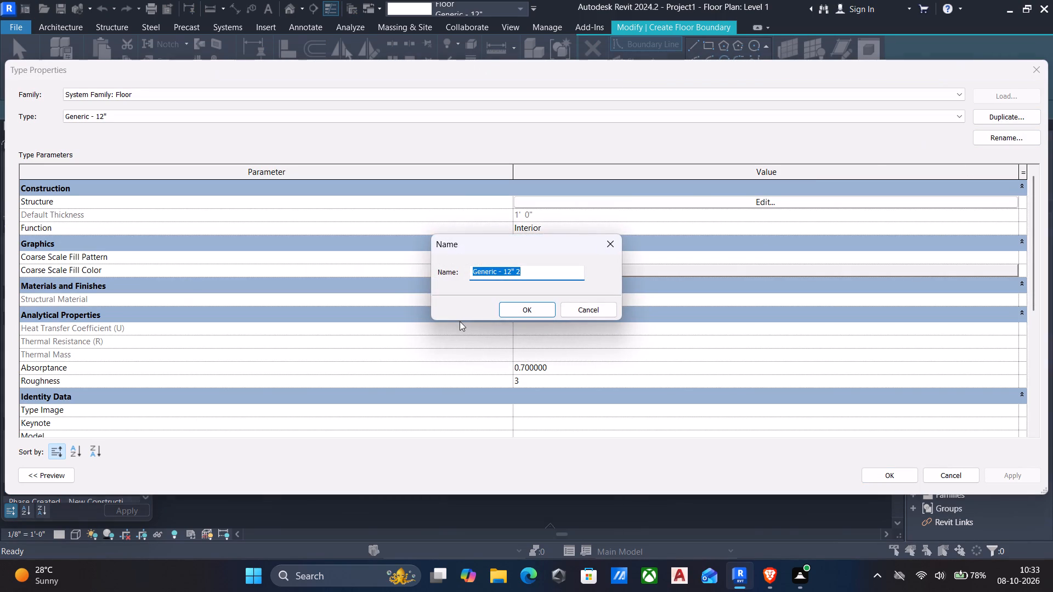
key("BackSpace")
type("6\" floor")
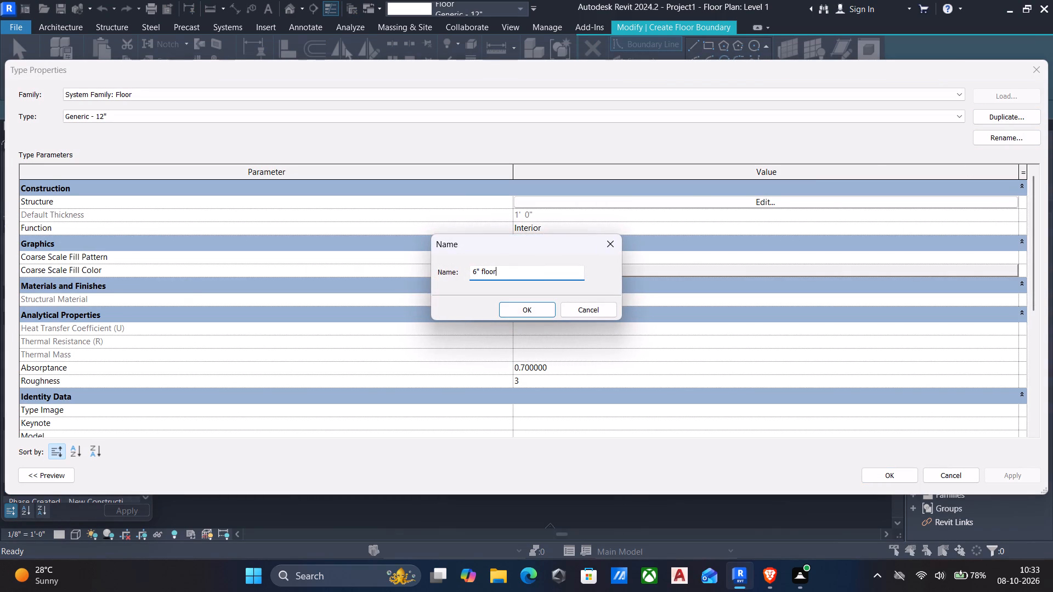
left_click(517, 305)
Set the structure layer thickness of the new floor type to 6" and apply the type.
left_click(769, 197)
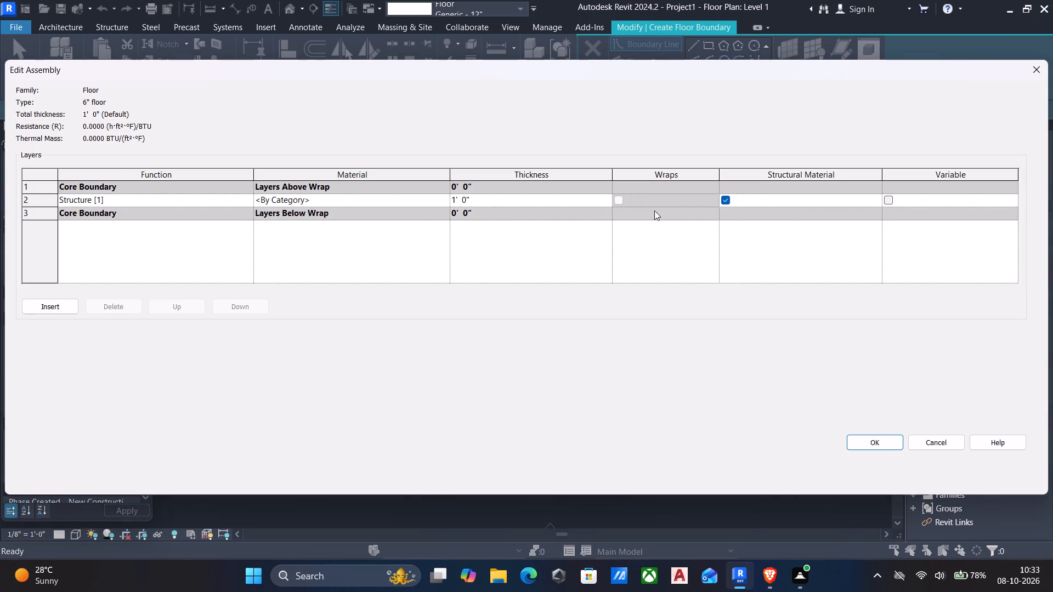
left_click(513, 202)
key("6")
key("shift+quotedbl")
key("Return")
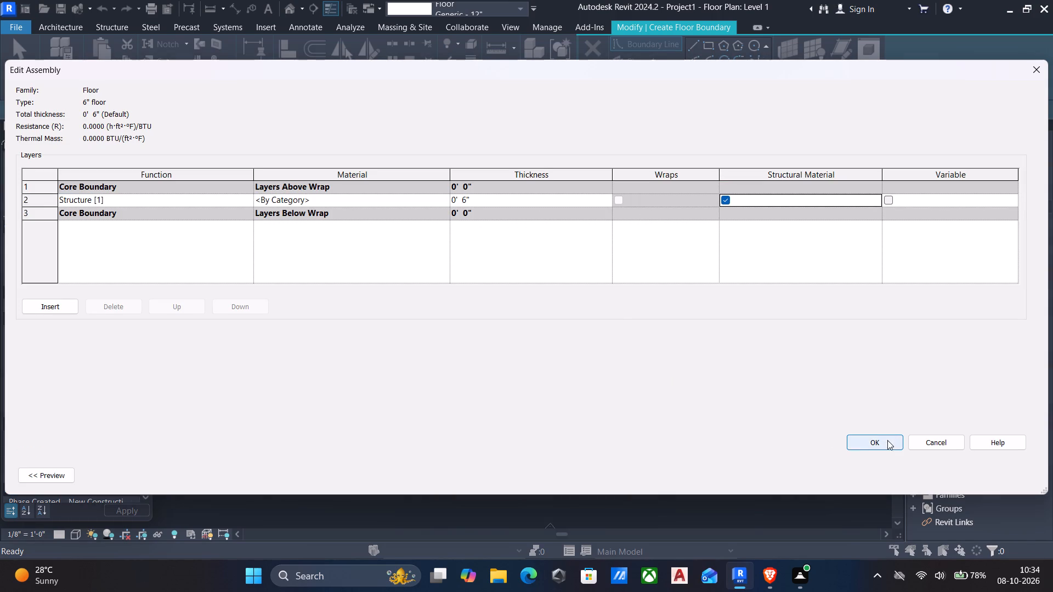
left_click(881, 441)
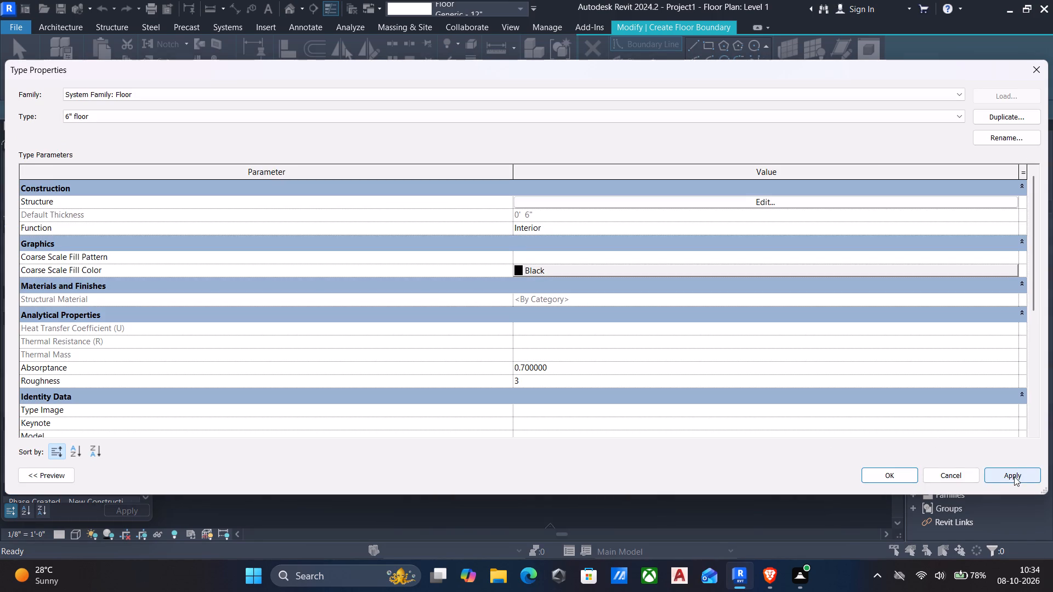
left_click(1014, 476)
left_click(871, 474)
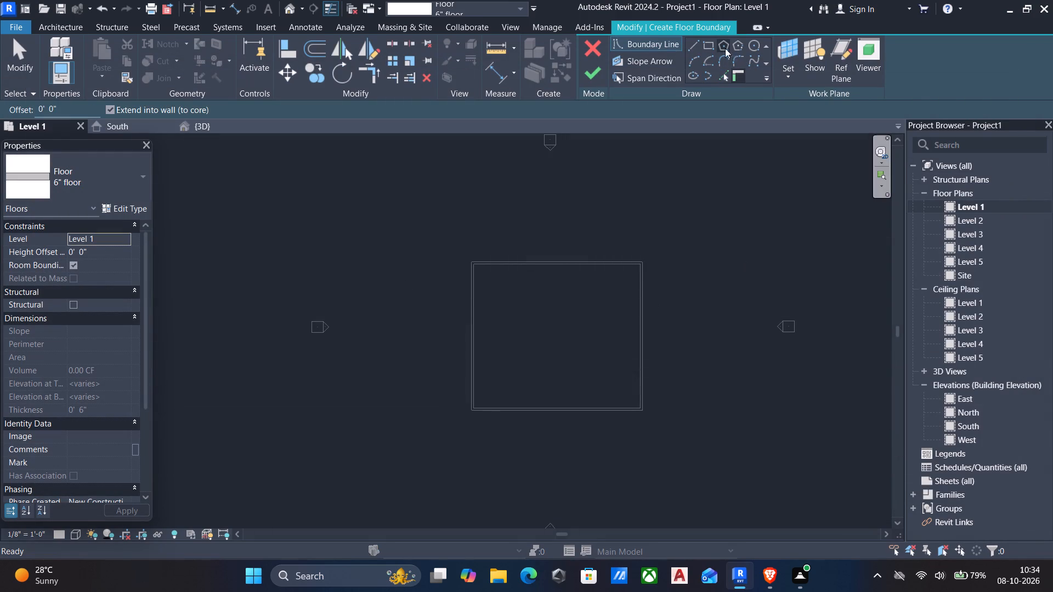
Sketch a rectangular floor boundary between opposite outer corners of the 9" walls and finish the floor.
left_click(711, 47)
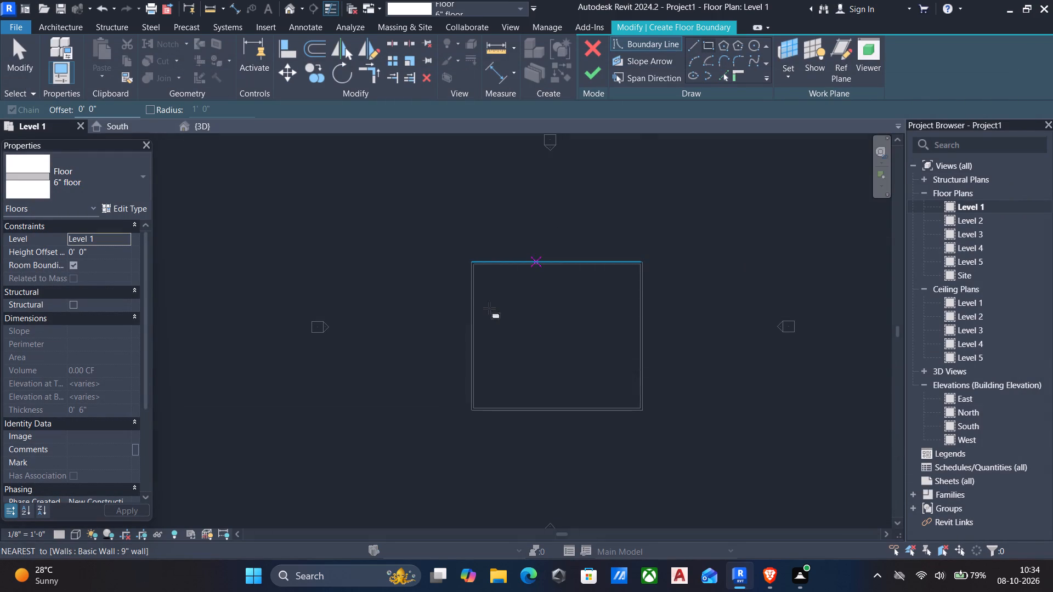
scroll(481, 285, "up", 12)
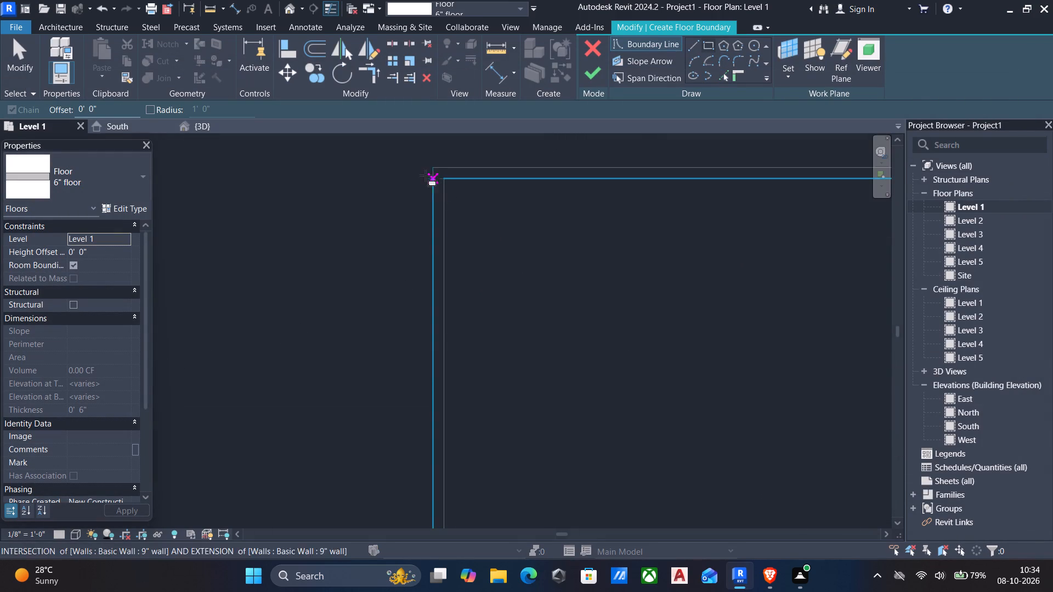
left_click(433, 168)
scroll(468, 222, "down", 5)
middle_click_drag(521, 266, 493, 235)
scroll(498, 243, "down", 4)
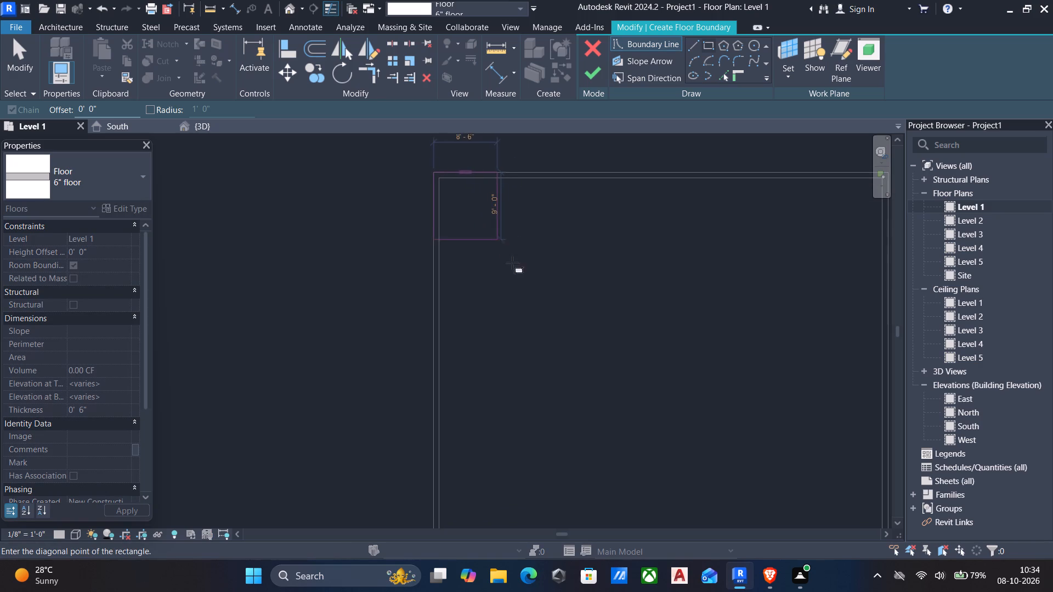
scroll(512, 263, "down", 5)
scroll(663, 366, "up", 6)
scroll(576, 333, "up", 4)
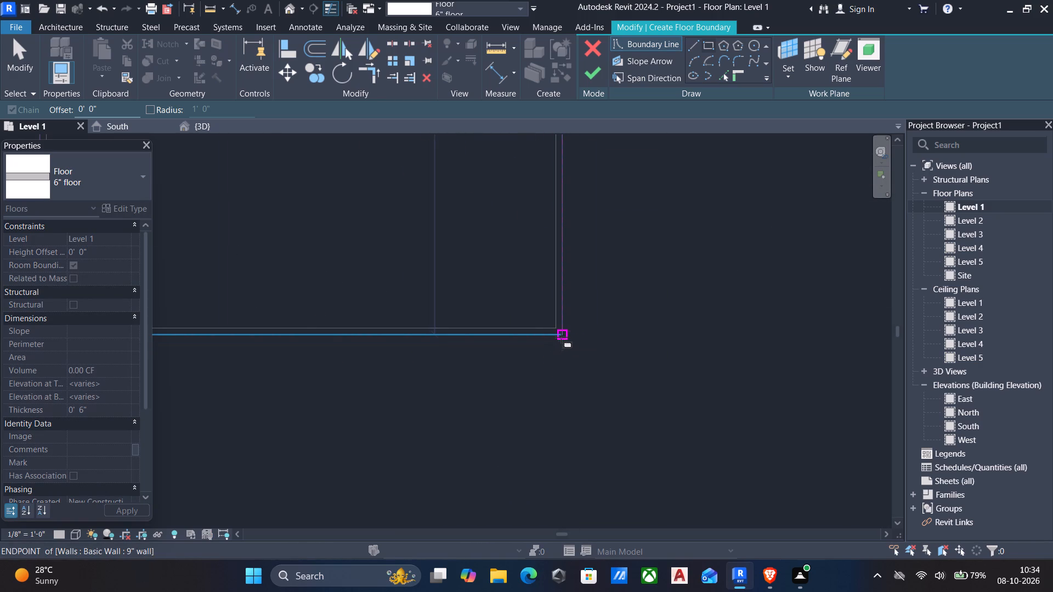
left_click(561, 337)
scroll(612, 356, "down", 5)
key("Escape")
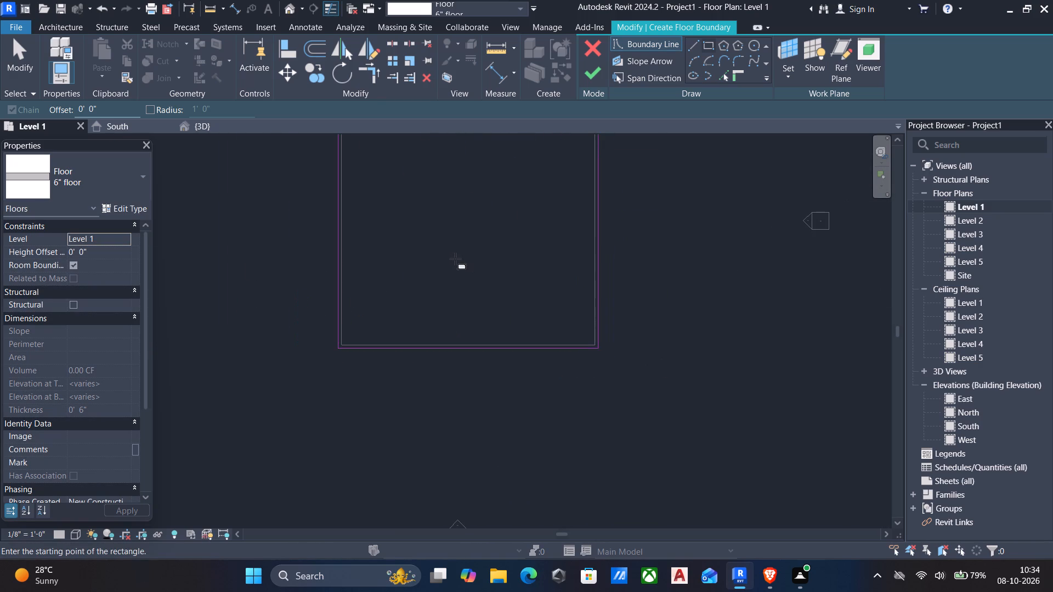
scroll(455, 259, "down", 6)
middle_click_drag(468, 272, 474, 281)
key("Escape")
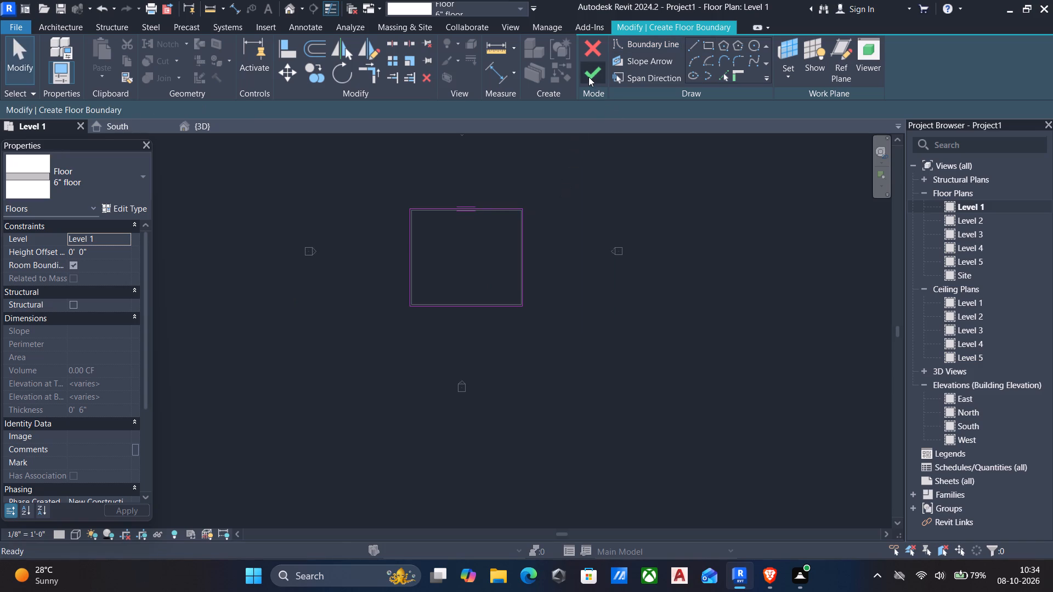
left_click(588, 77)
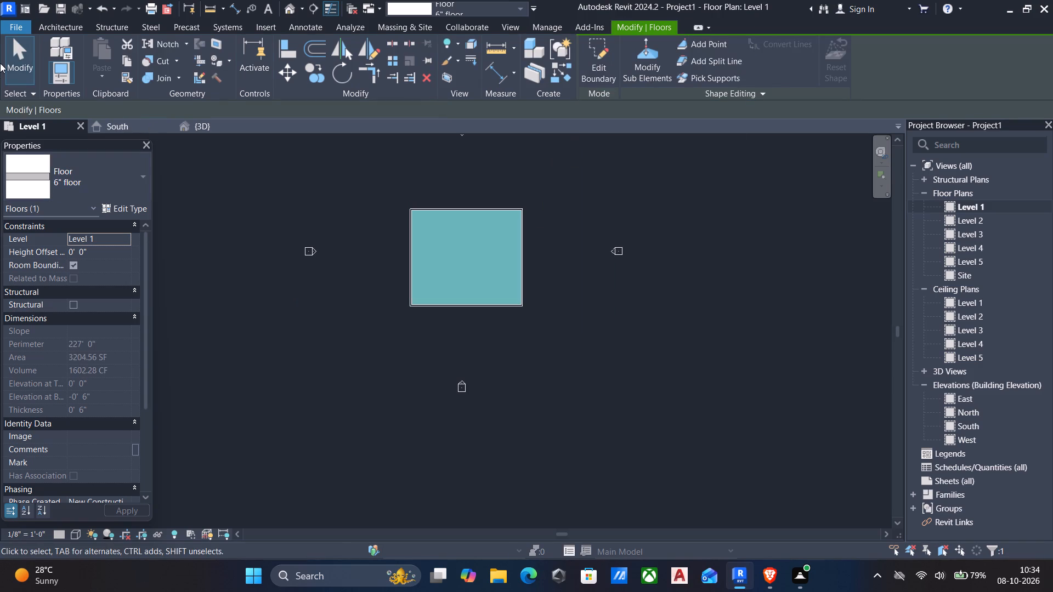
Examine the floor in the default 3D view, and the walls and floor against the levels in the South elevation.
left_click(284, 9)
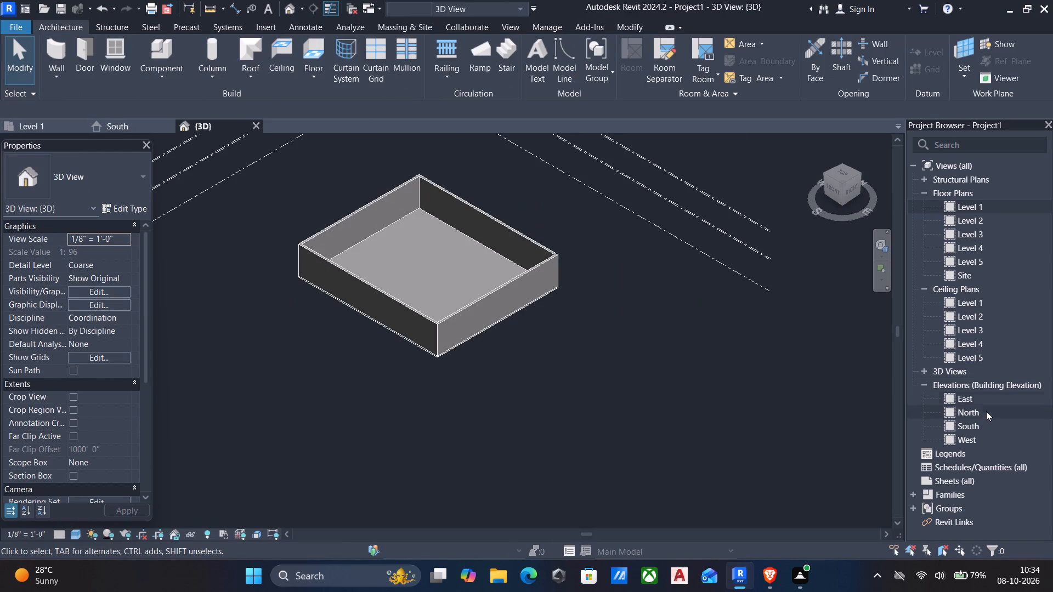
double_click(982, 419)
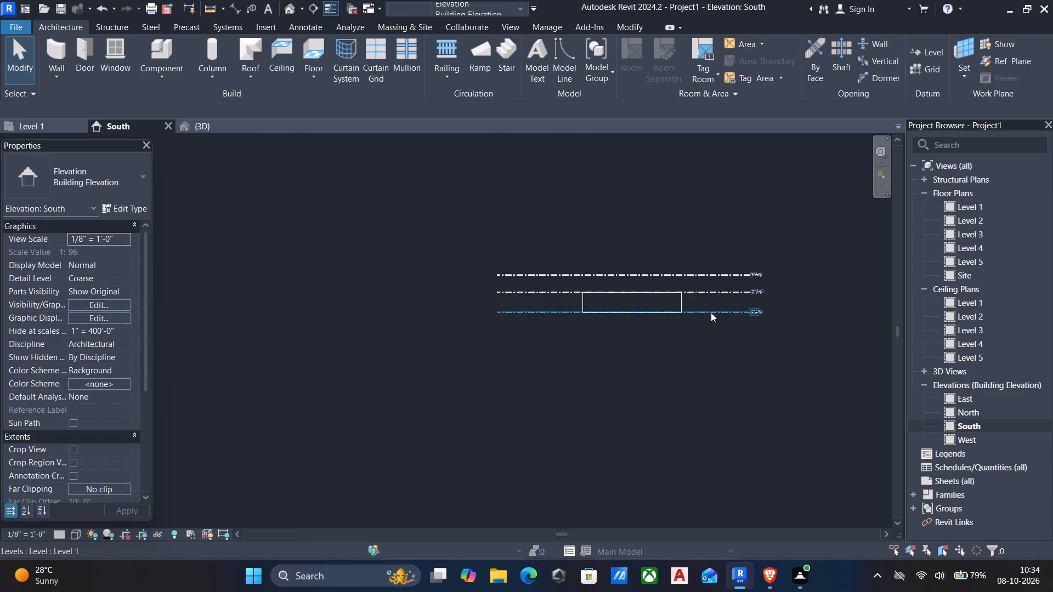
left_click(711, 312)
scroll(711, 312, "up", 5)
scroll(615, 283, "up", 9)
scroll(615, 283, "down", 3)
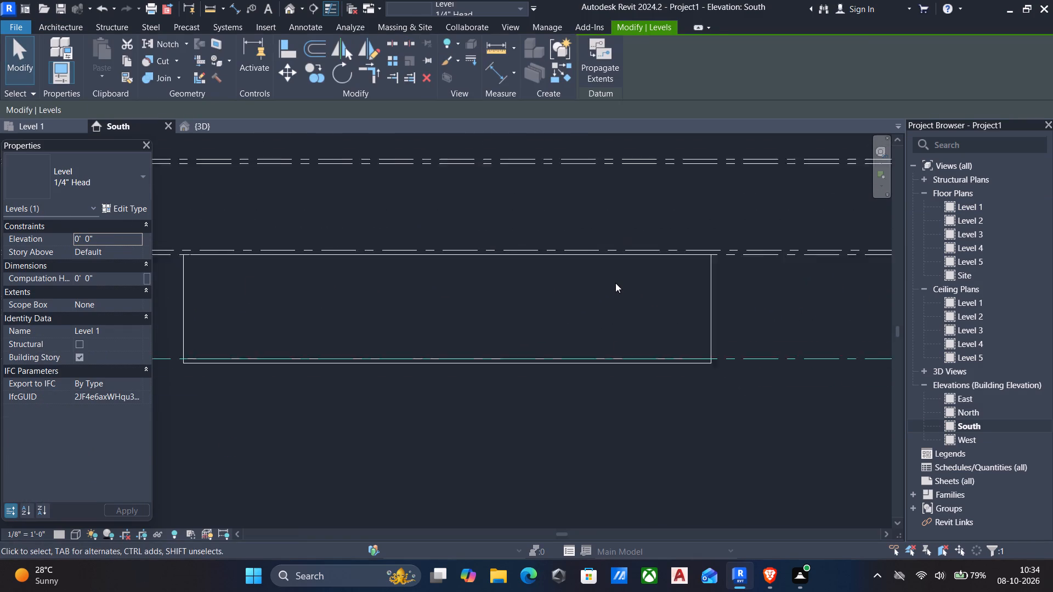
scroll(615, 283, "down", 6)
key("Escape")
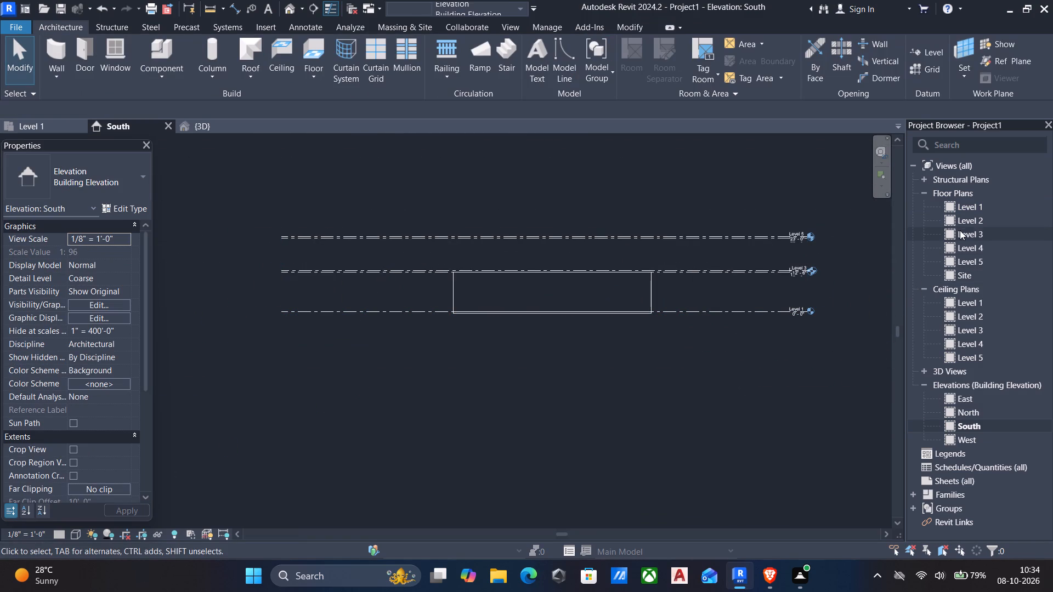
Return to the Level 1 floor plan with the whole building and elevation markers in view.
double_click(968, 209)
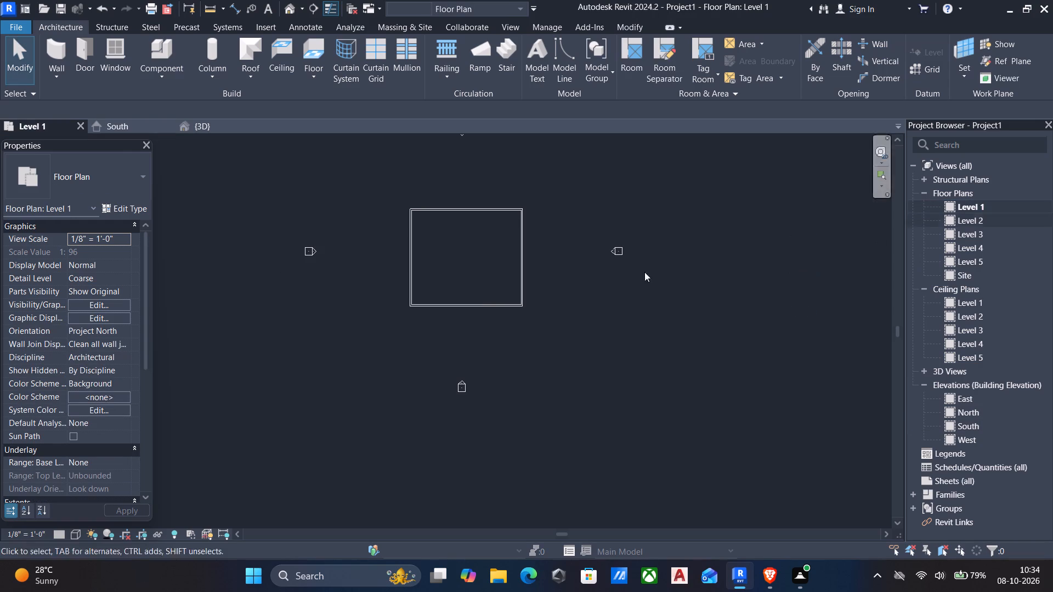
scroll(305, 293, "down", 2)
middle_click_drag(311, 289, 354, 304)
scroll(461, 301, "up", 2)
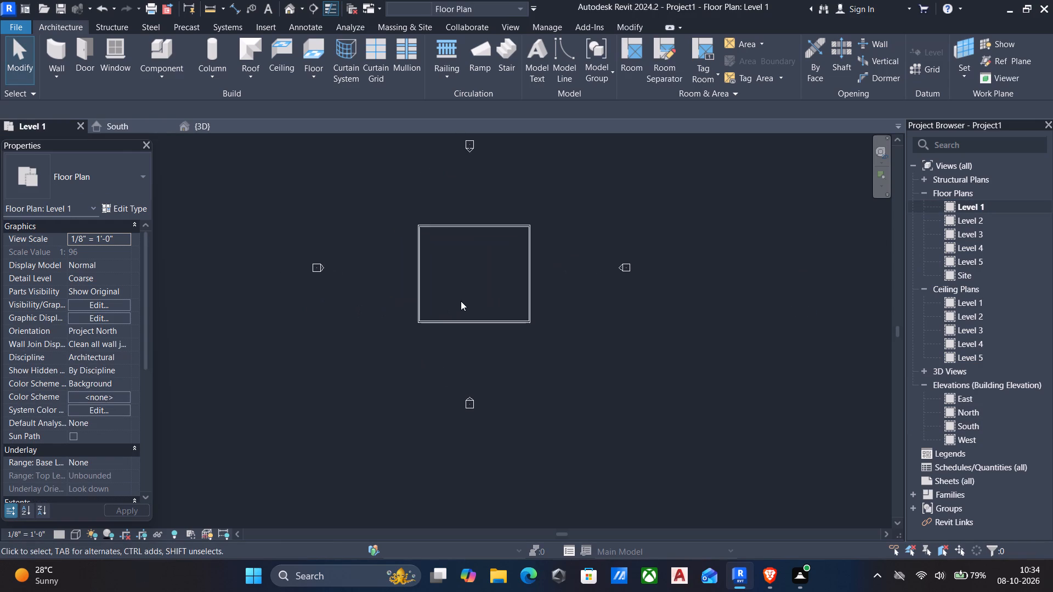
middle_click_drag(499, 278, 523, 277)
scroll(524, 277, "down", 1)
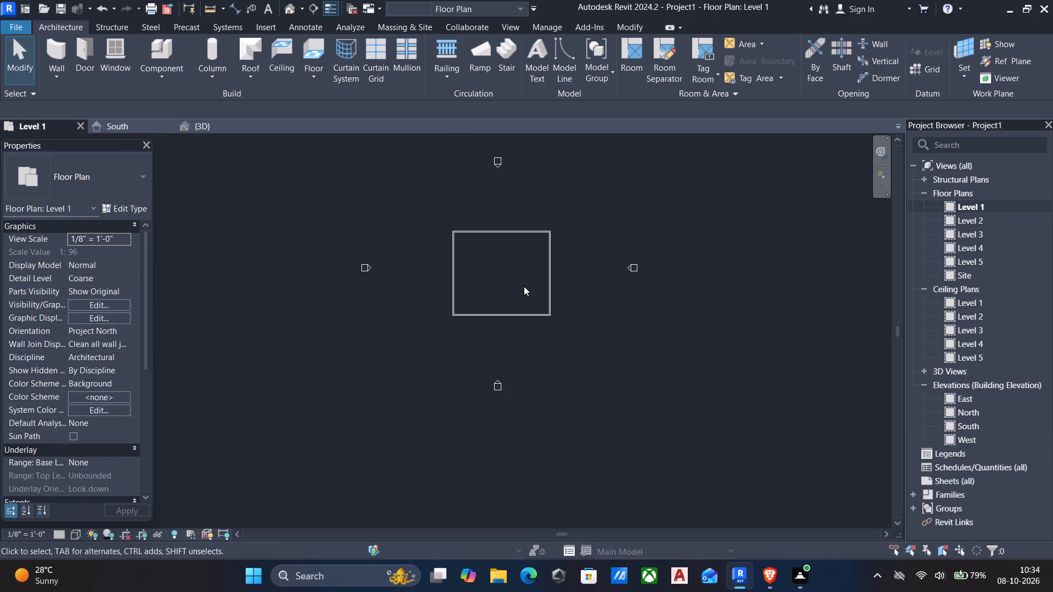
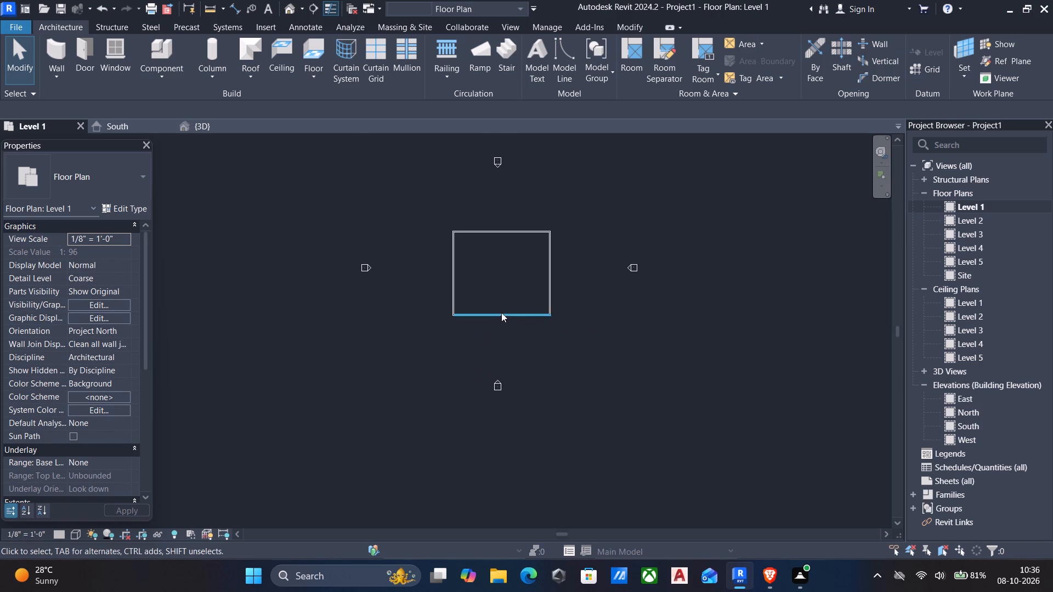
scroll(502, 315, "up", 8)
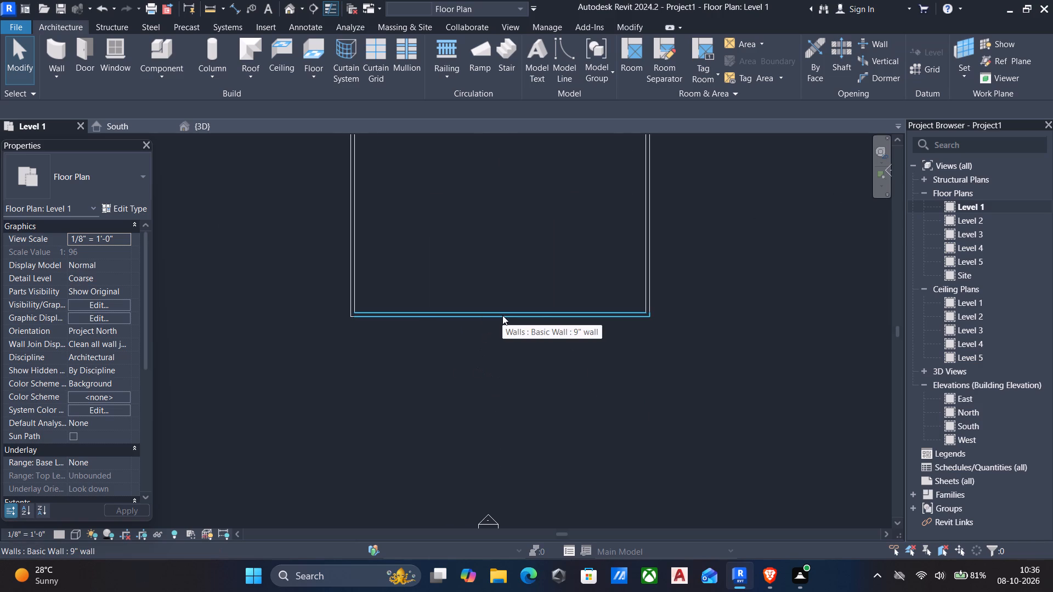
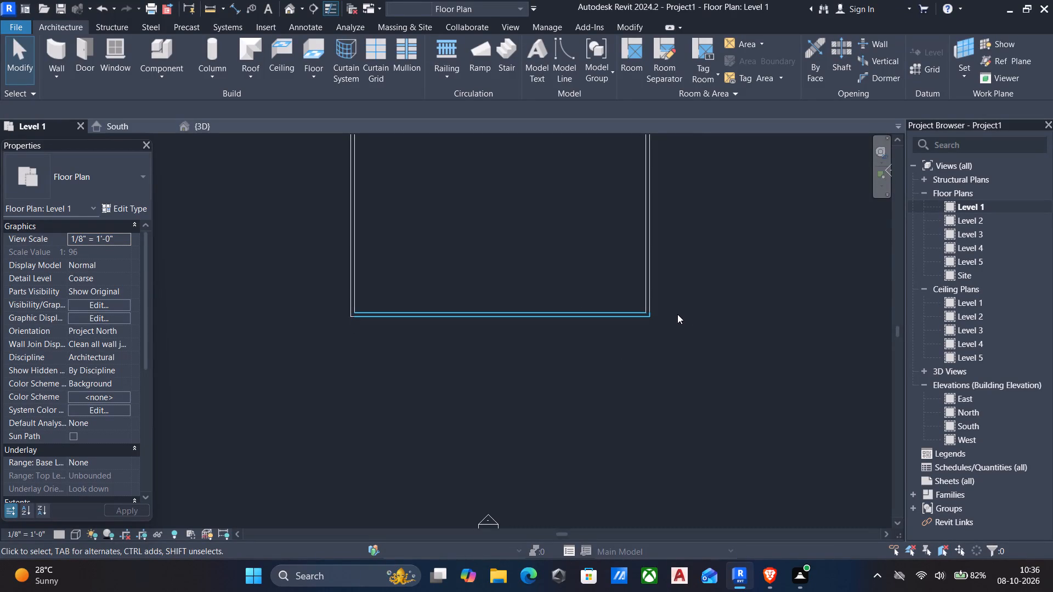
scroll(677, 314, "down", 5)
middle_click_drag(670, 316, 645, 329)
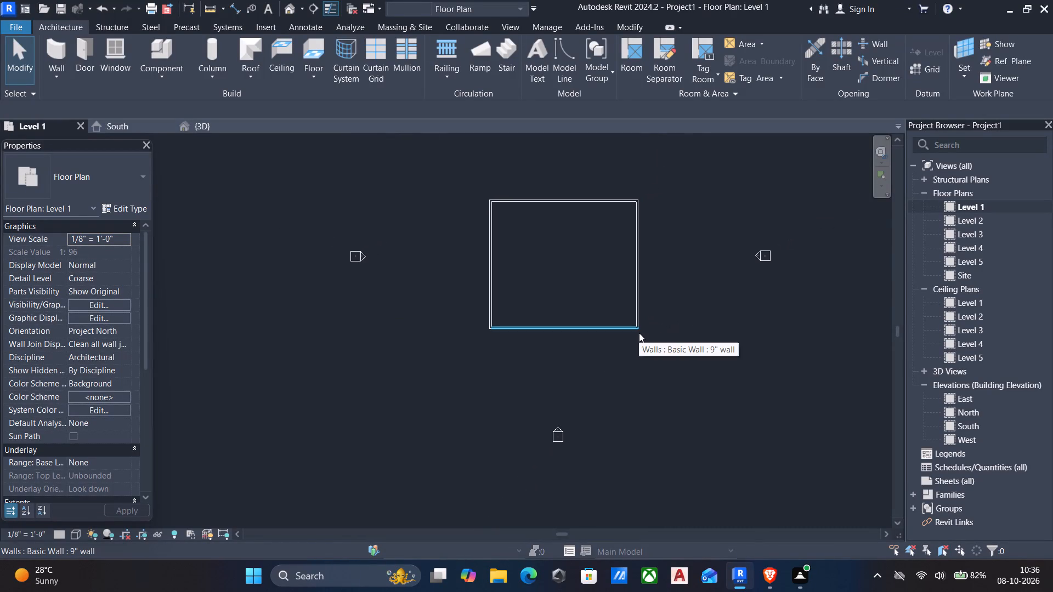
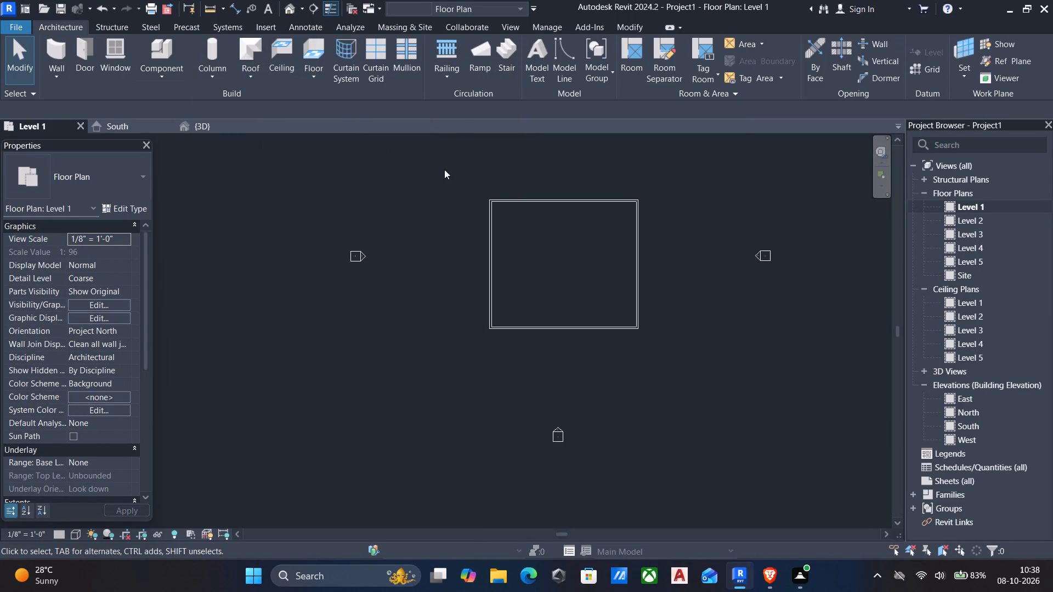
Start a roof by footprint with base Level 2 and duplicate its Generic - 12" type as 6" roof.
scroll(435, 282, "down", 2)
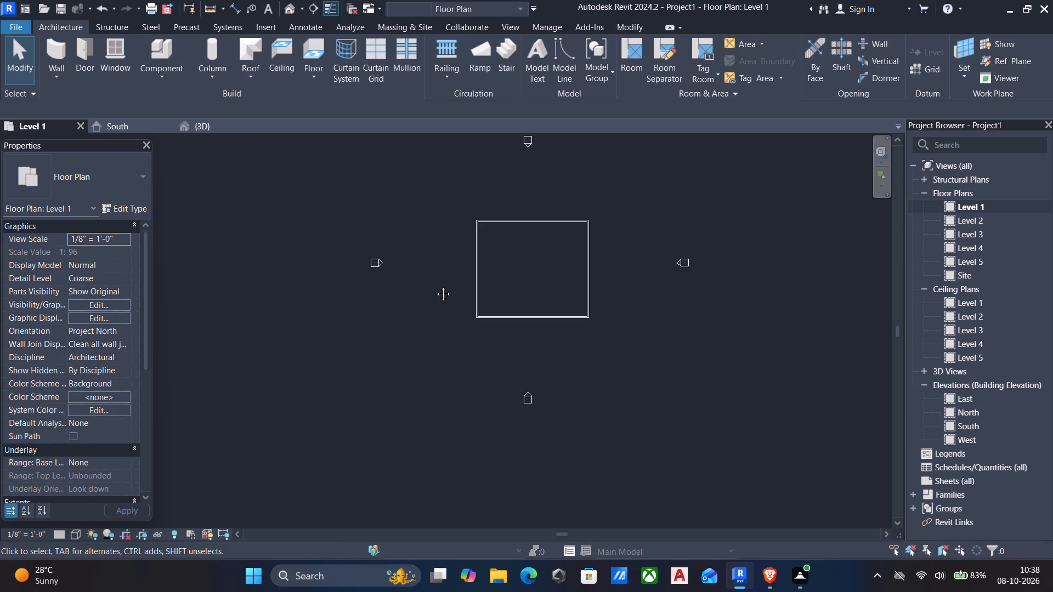
middle_click_drag(435, 286, 364, 333)
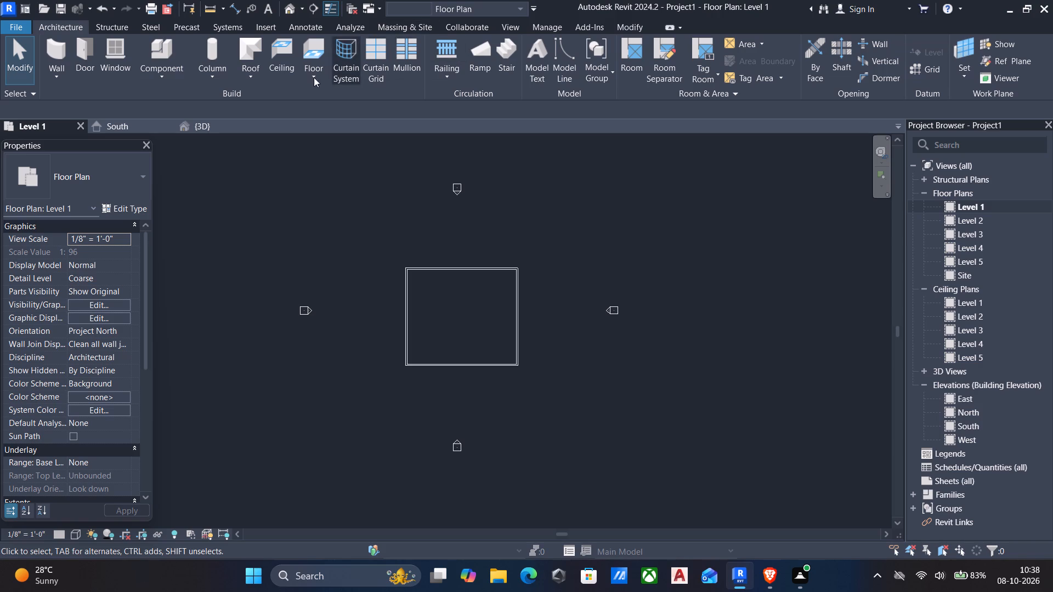
left_click(242, 75)
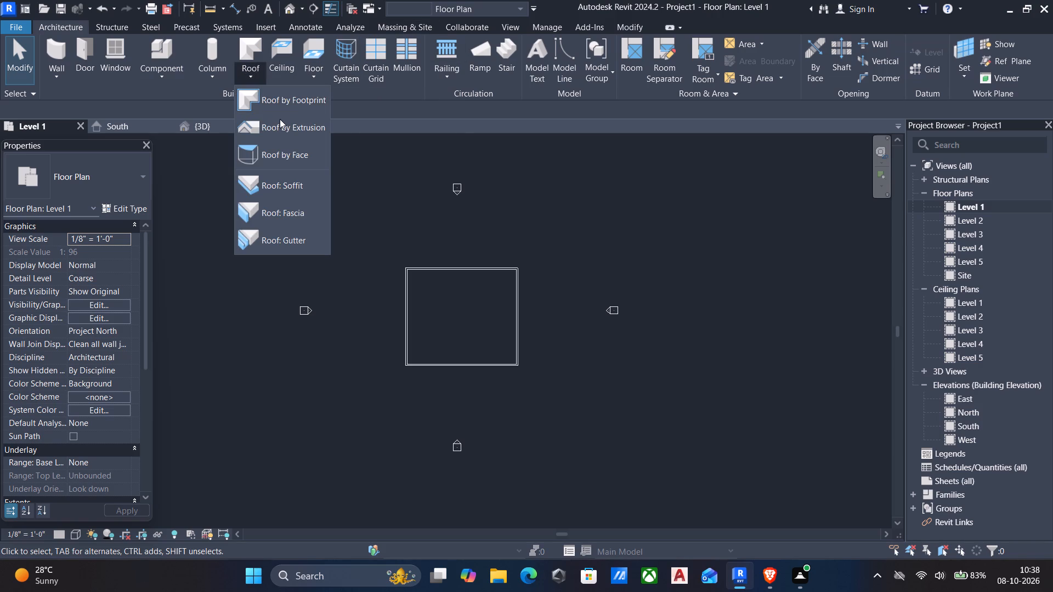
left_click(274, 100)
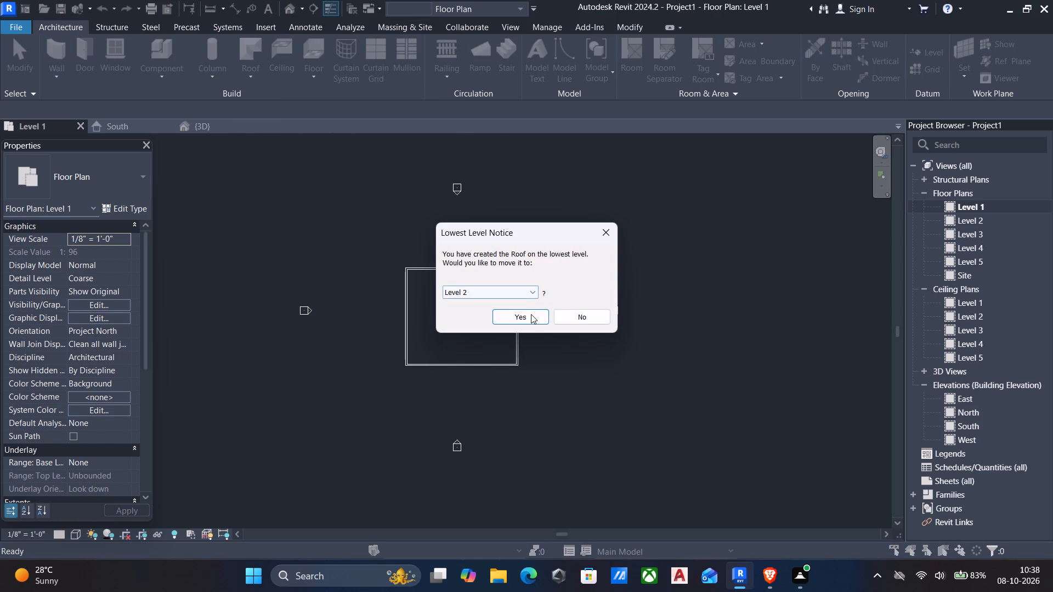
left_click(530, 315)
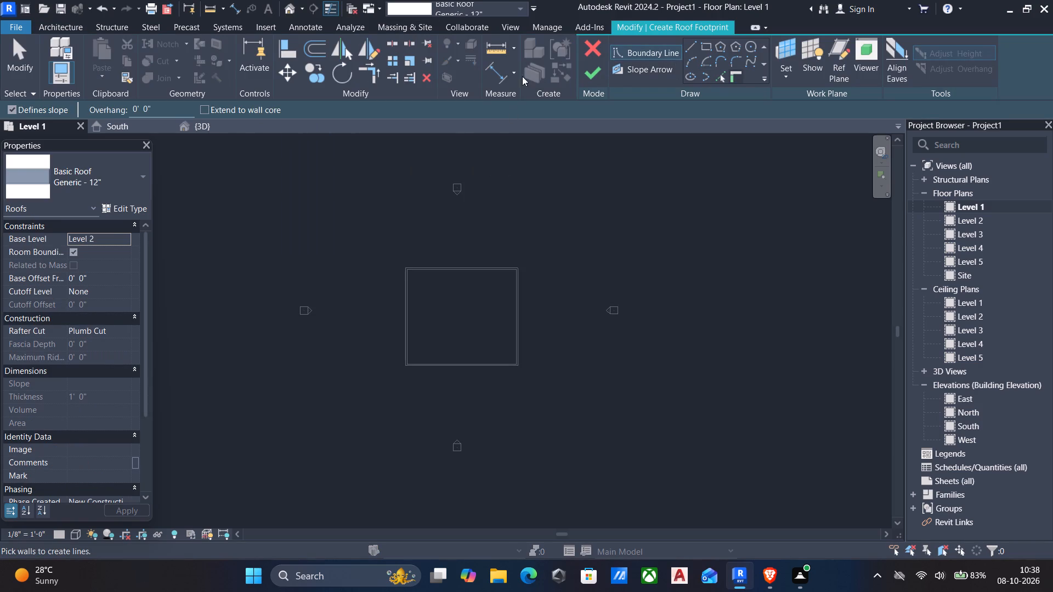
left_click(124, 209)
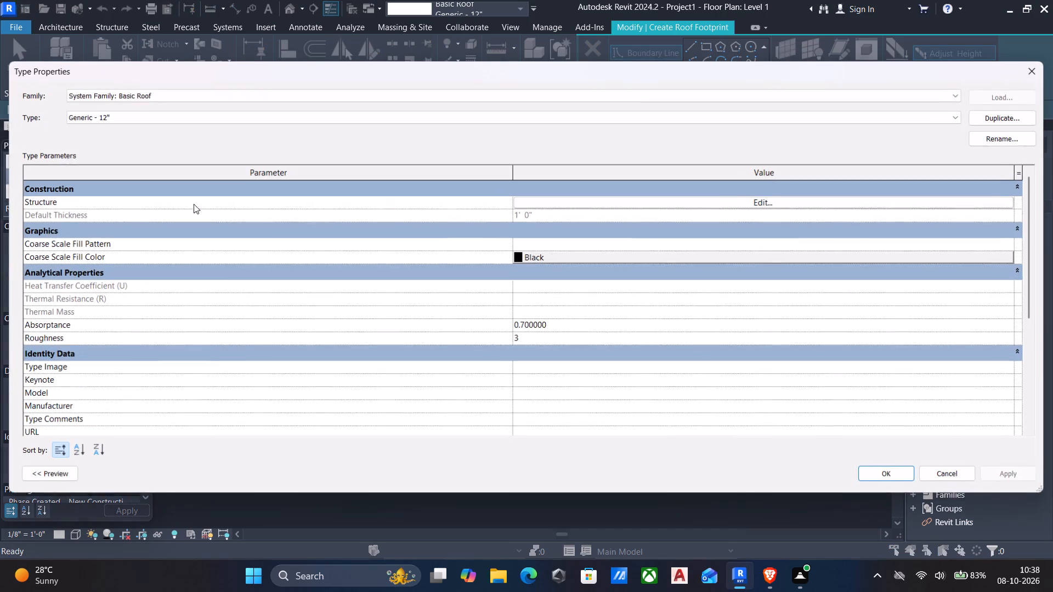
left_click(988, 115)
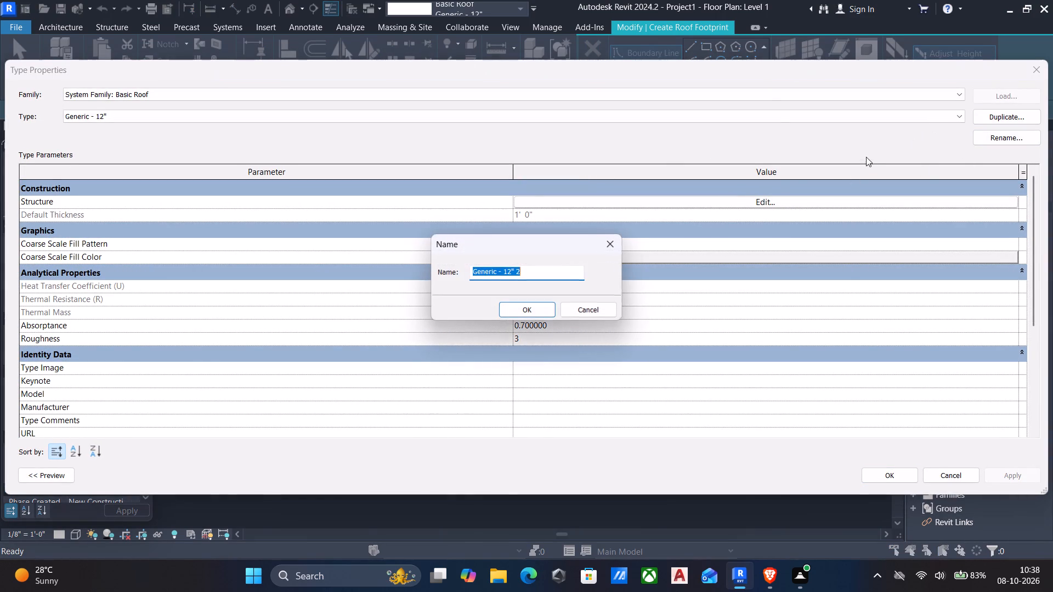
key("BackSpace")
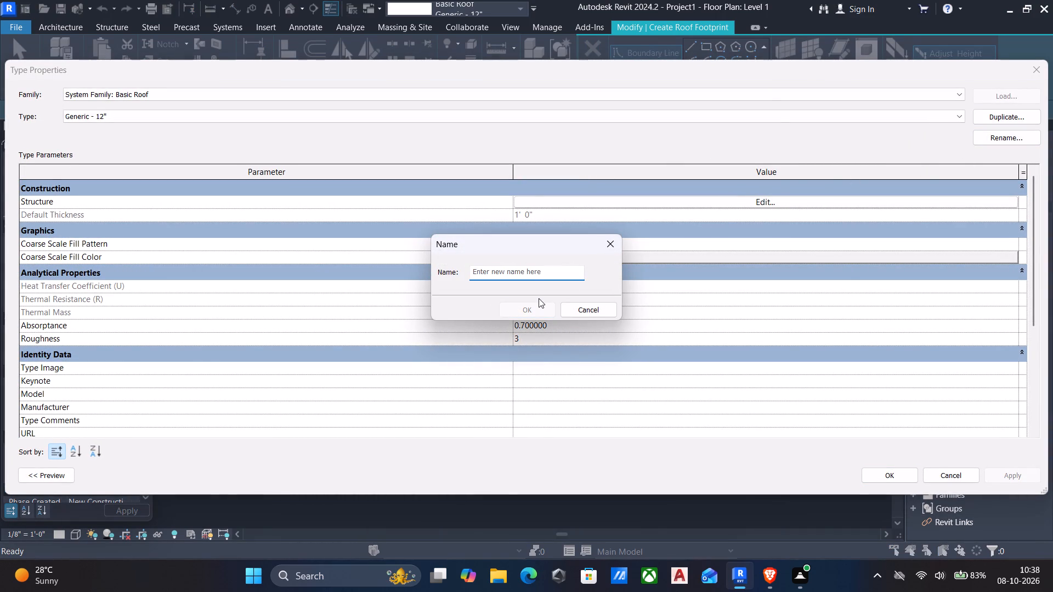
key("6")
type("\" roof")
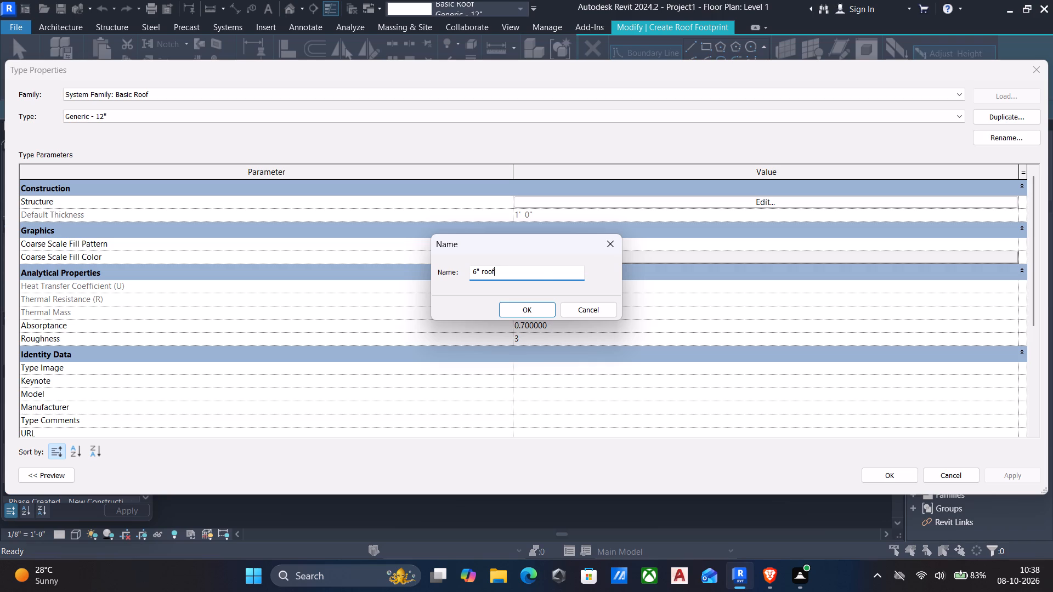
key("space")
left_click(531, 311)
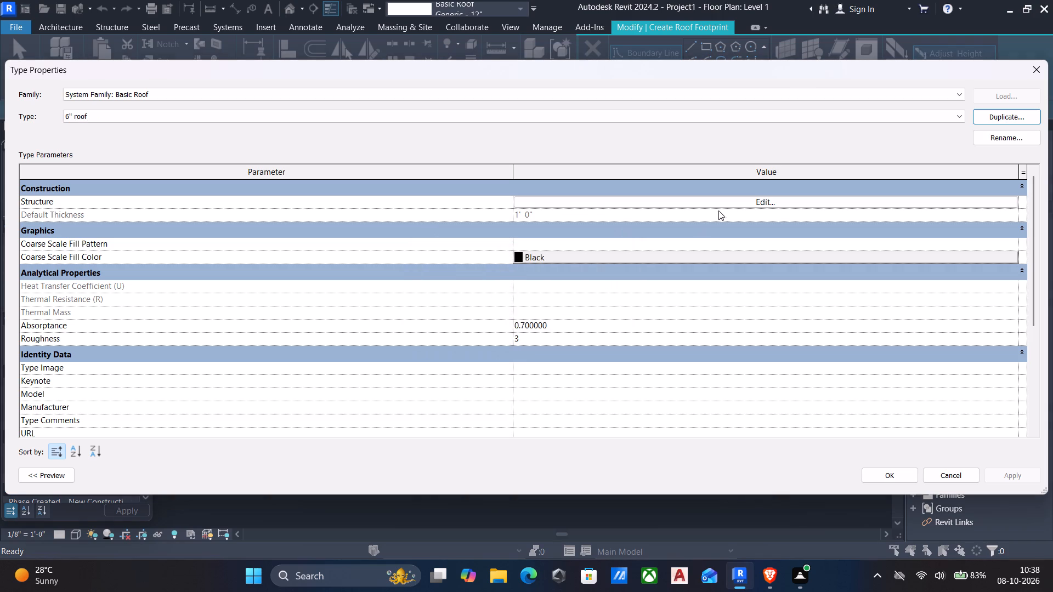
Set the structure layer thickness of the 6" roof type to 6" and apply the type changes.
left_click(769, 196)
left_click(622, 202)
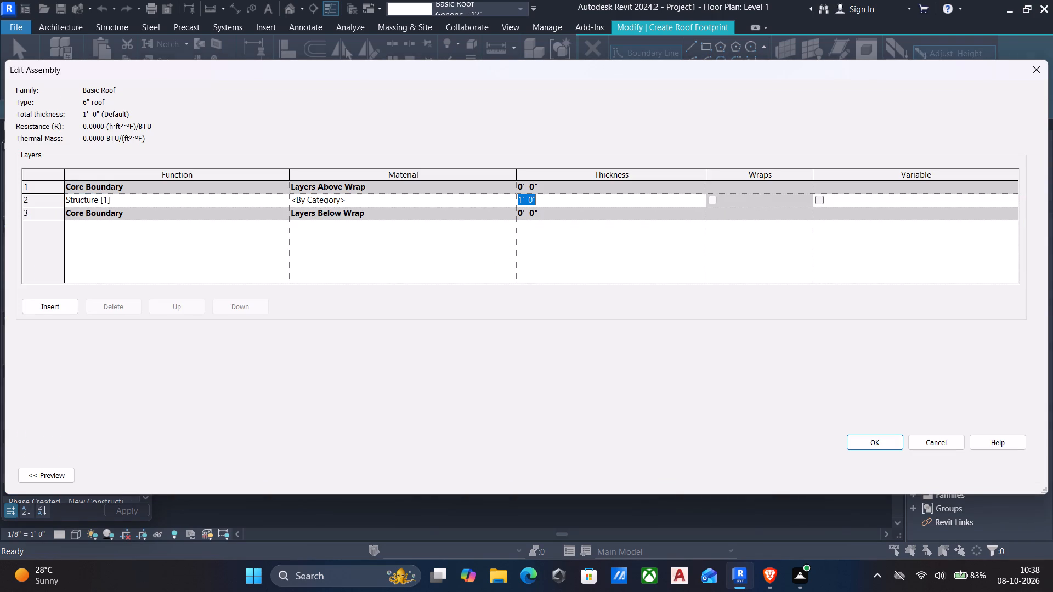
type("6\"")
key("Return")
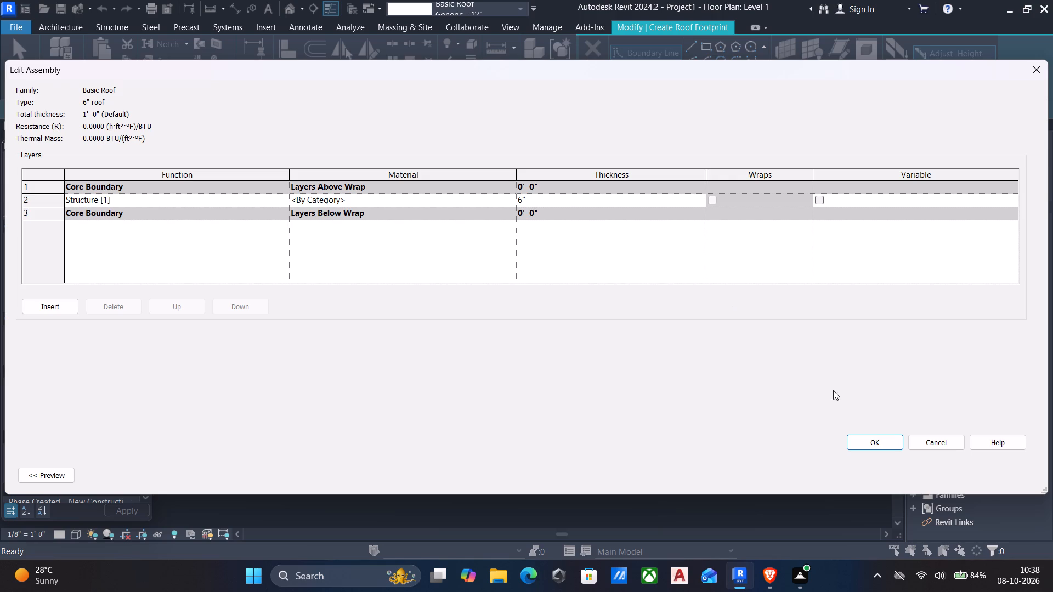
left_click(884, 439)
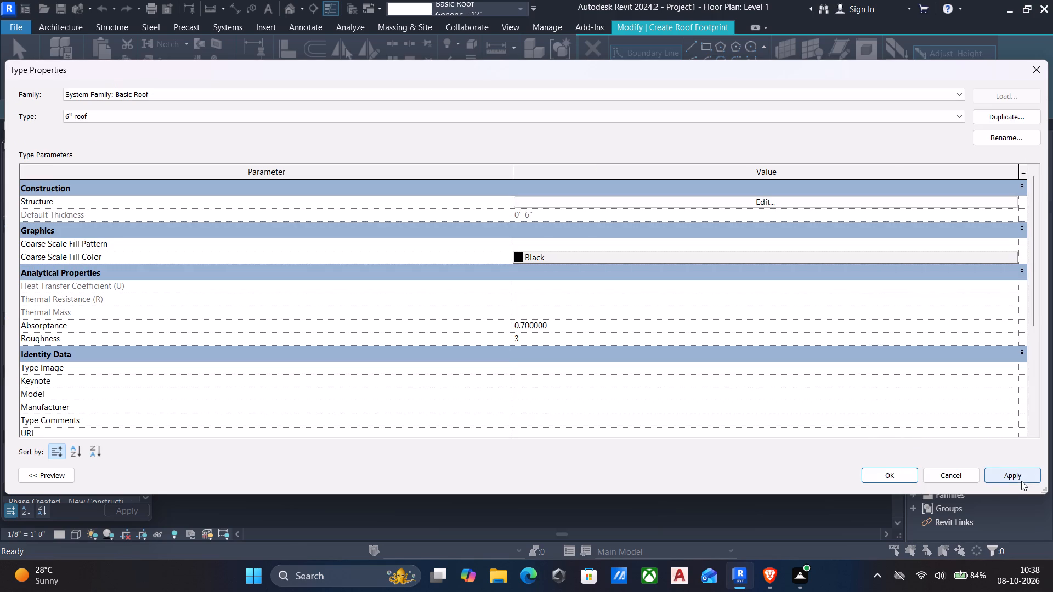
left_click(1018, 477)
left_click(887, 476)
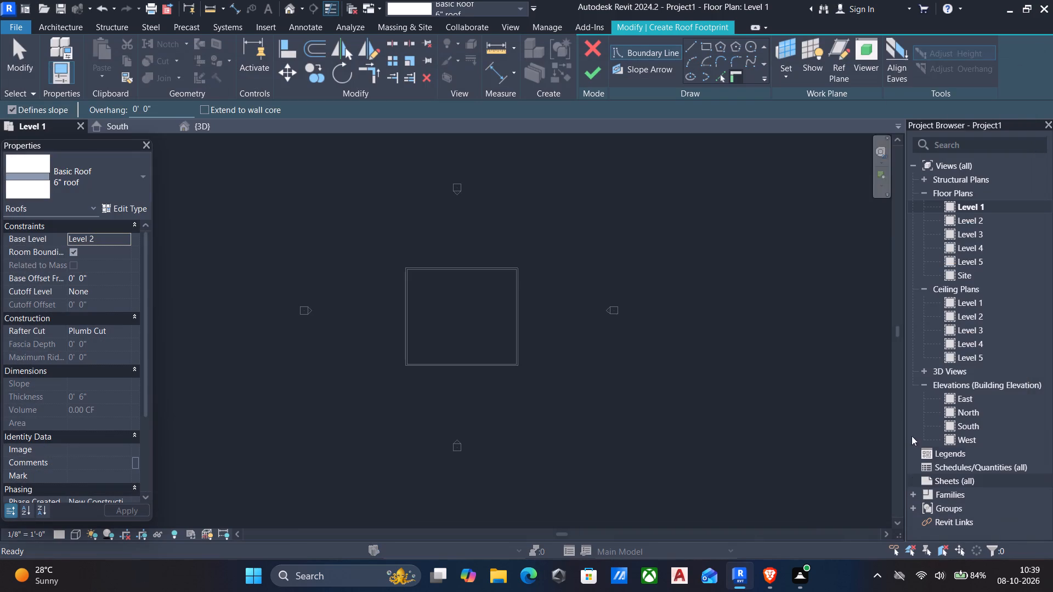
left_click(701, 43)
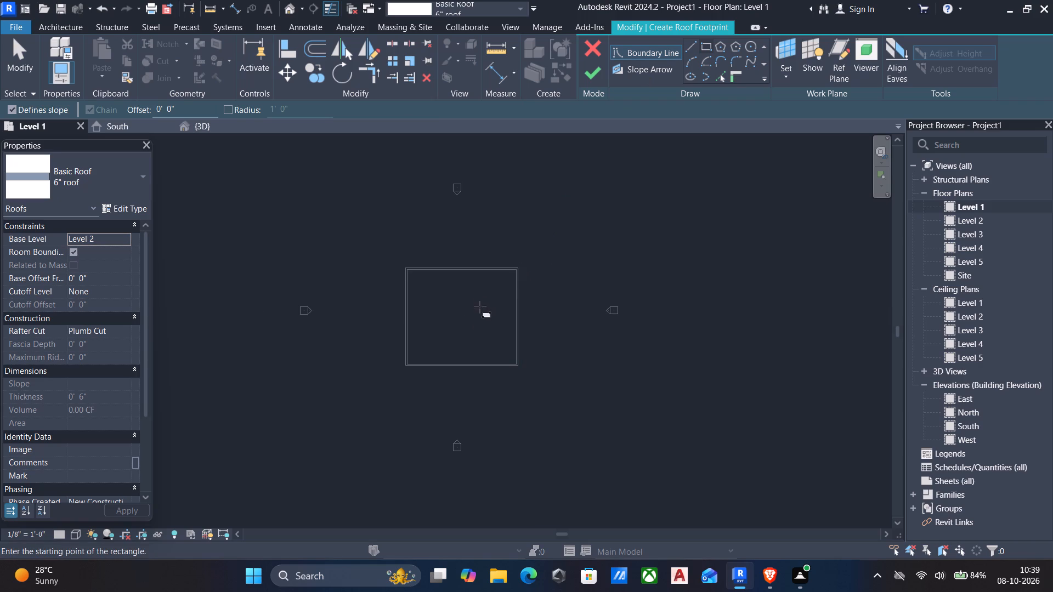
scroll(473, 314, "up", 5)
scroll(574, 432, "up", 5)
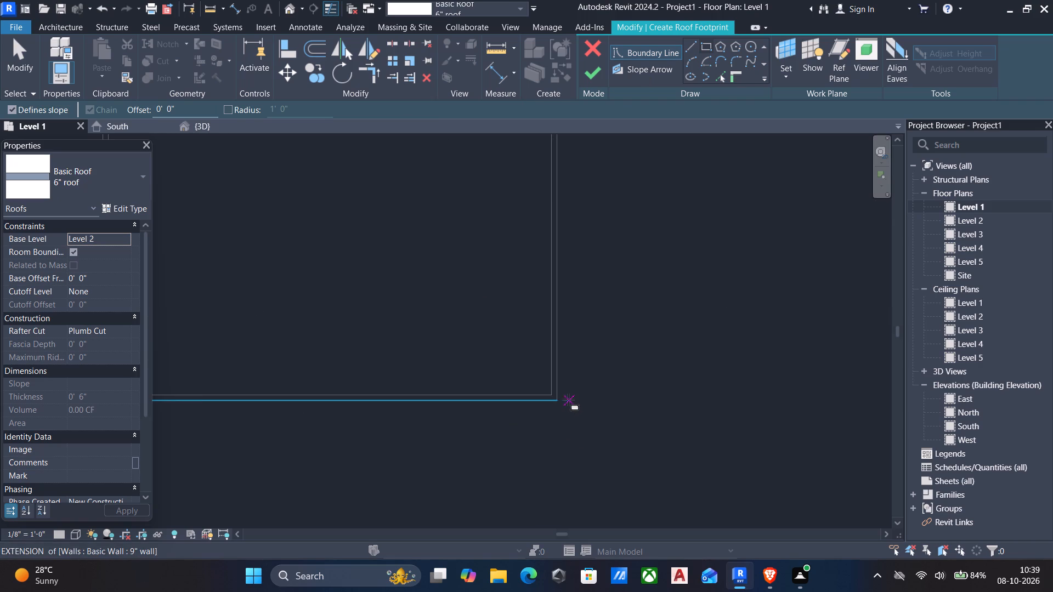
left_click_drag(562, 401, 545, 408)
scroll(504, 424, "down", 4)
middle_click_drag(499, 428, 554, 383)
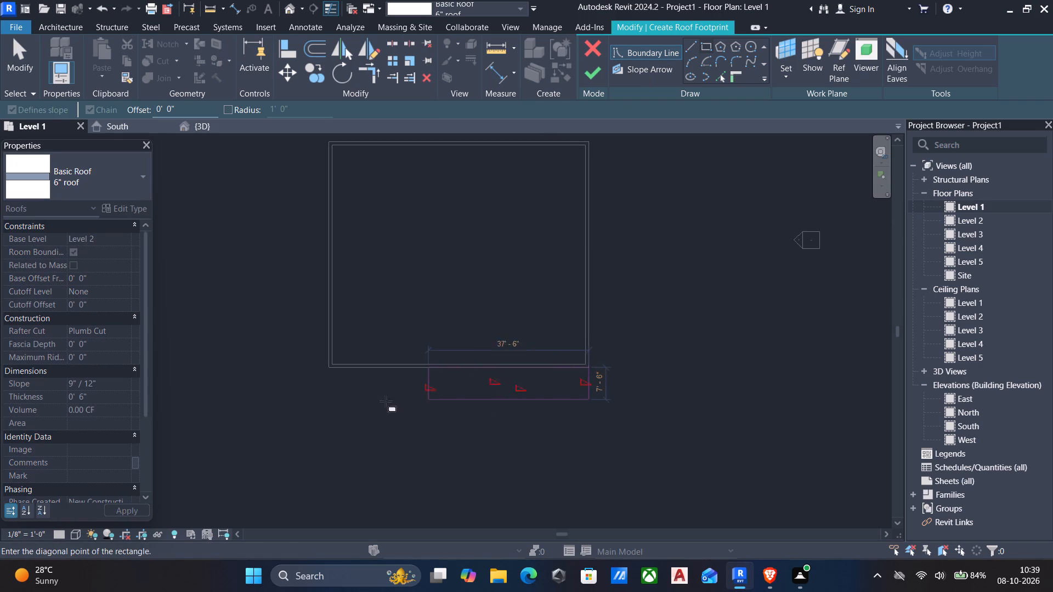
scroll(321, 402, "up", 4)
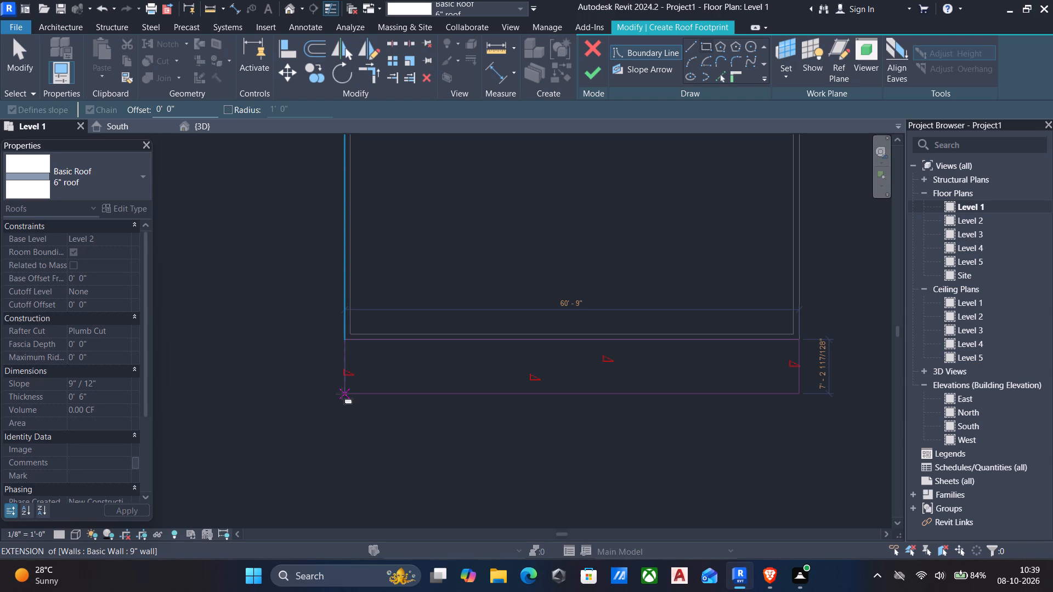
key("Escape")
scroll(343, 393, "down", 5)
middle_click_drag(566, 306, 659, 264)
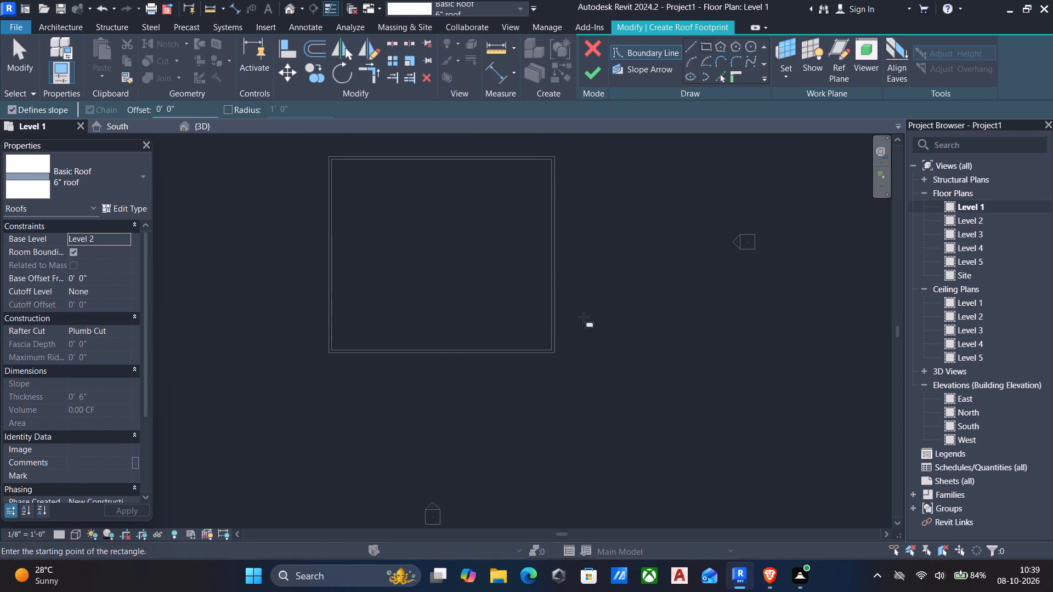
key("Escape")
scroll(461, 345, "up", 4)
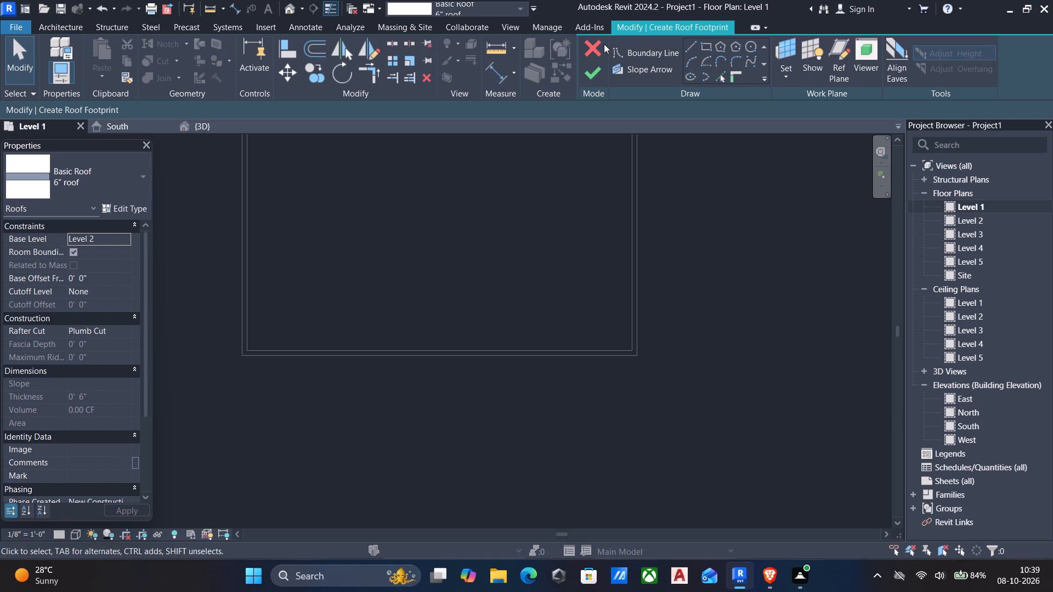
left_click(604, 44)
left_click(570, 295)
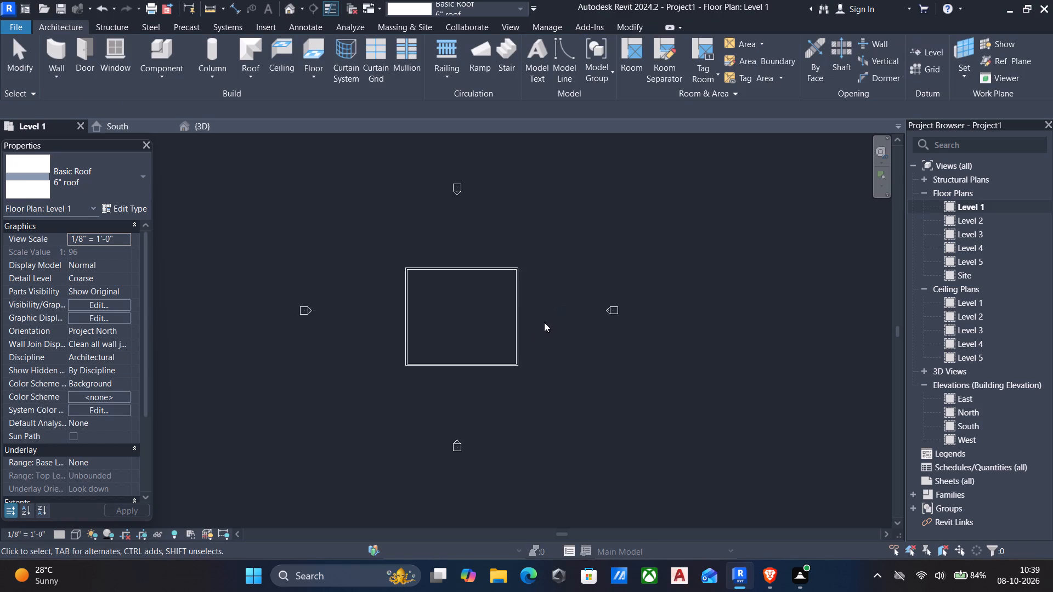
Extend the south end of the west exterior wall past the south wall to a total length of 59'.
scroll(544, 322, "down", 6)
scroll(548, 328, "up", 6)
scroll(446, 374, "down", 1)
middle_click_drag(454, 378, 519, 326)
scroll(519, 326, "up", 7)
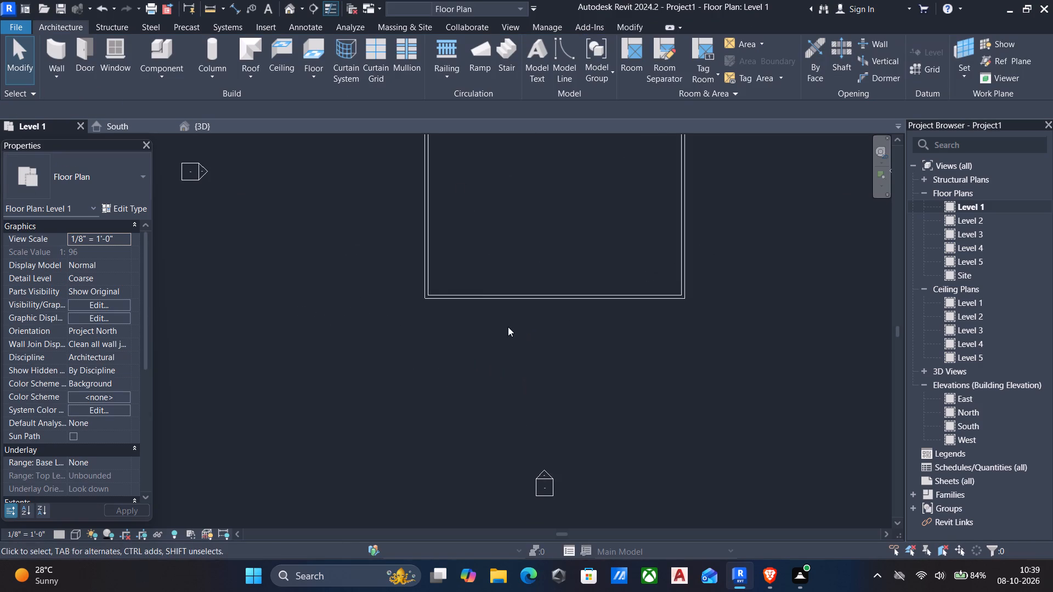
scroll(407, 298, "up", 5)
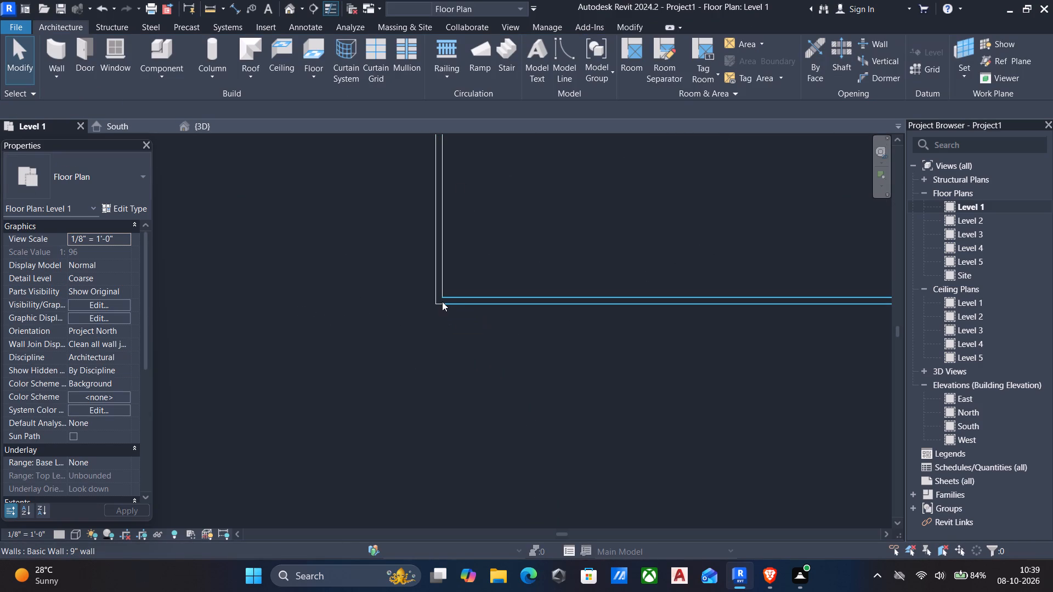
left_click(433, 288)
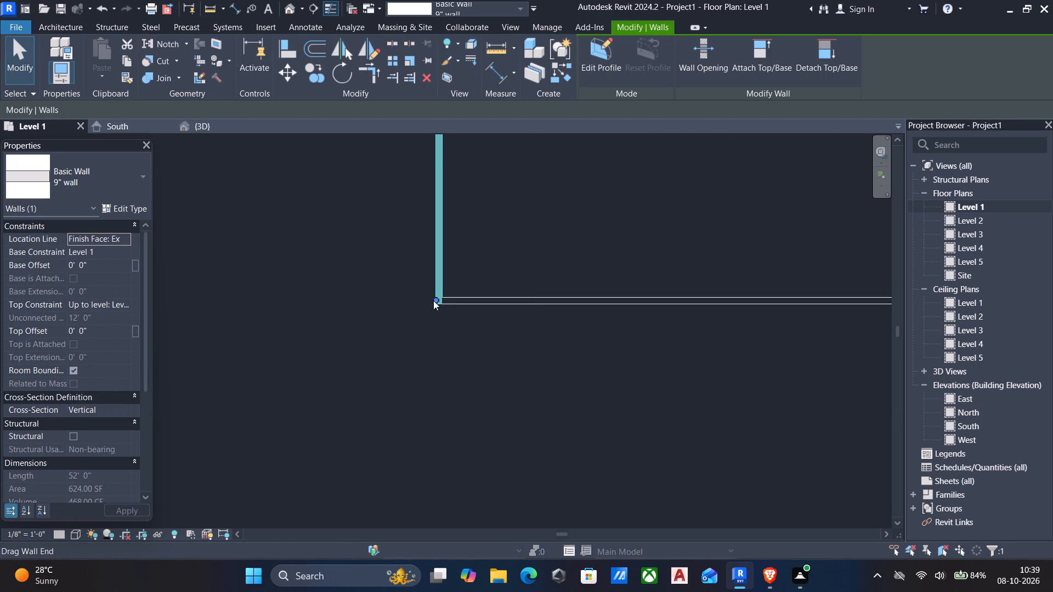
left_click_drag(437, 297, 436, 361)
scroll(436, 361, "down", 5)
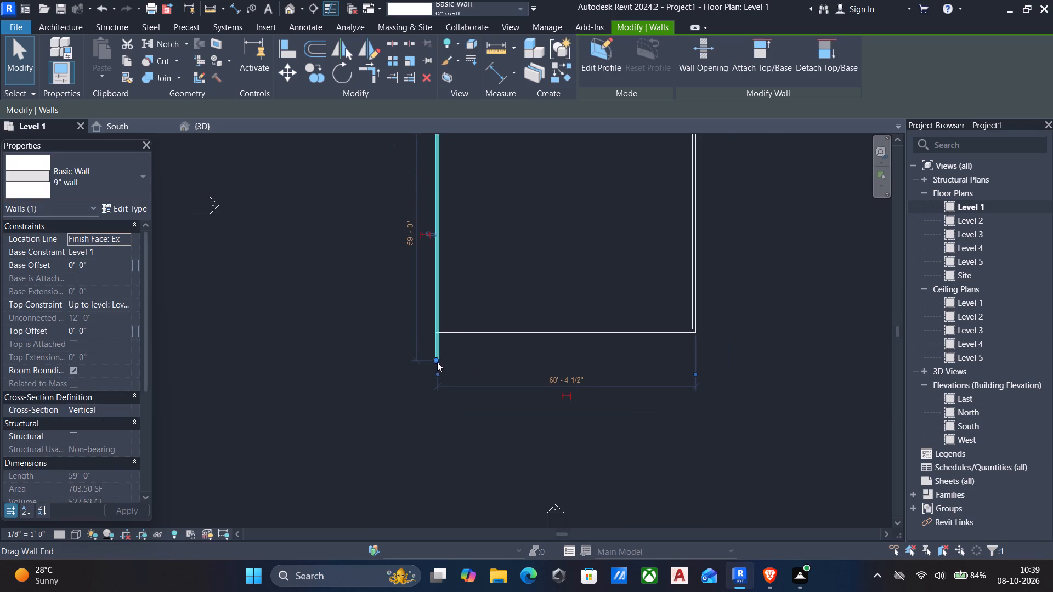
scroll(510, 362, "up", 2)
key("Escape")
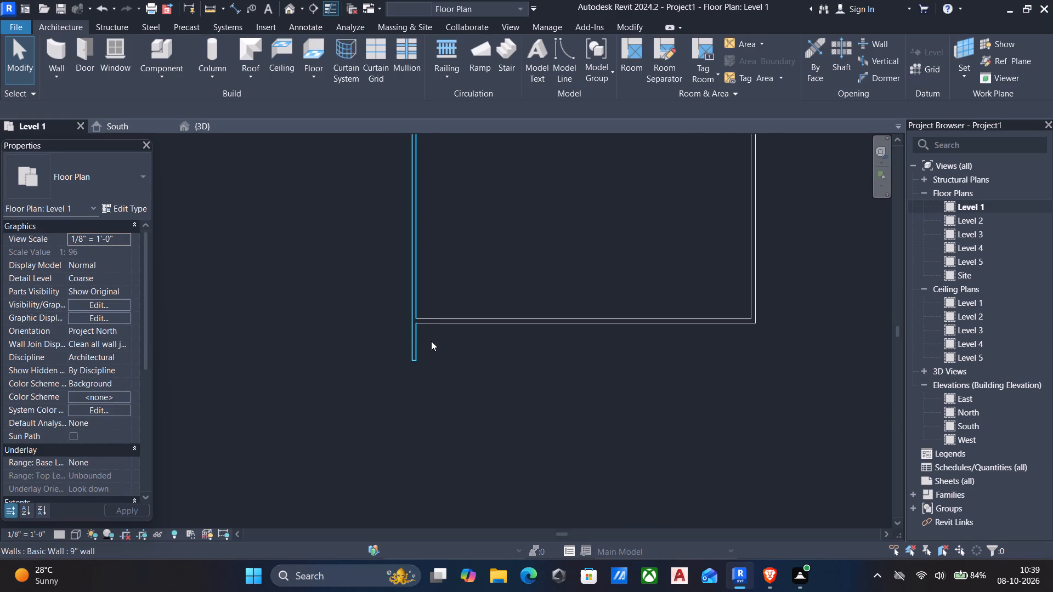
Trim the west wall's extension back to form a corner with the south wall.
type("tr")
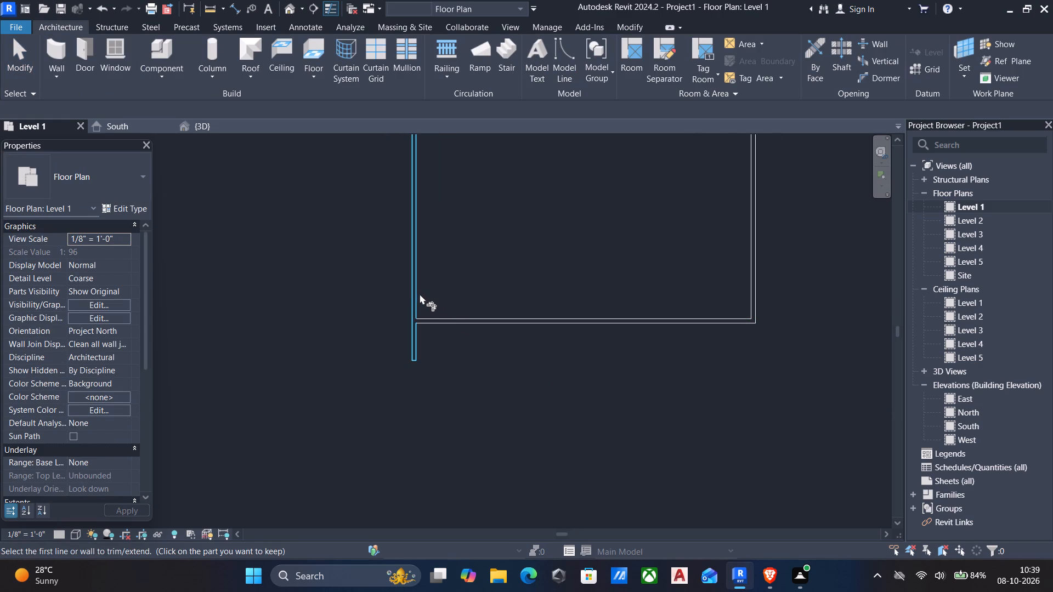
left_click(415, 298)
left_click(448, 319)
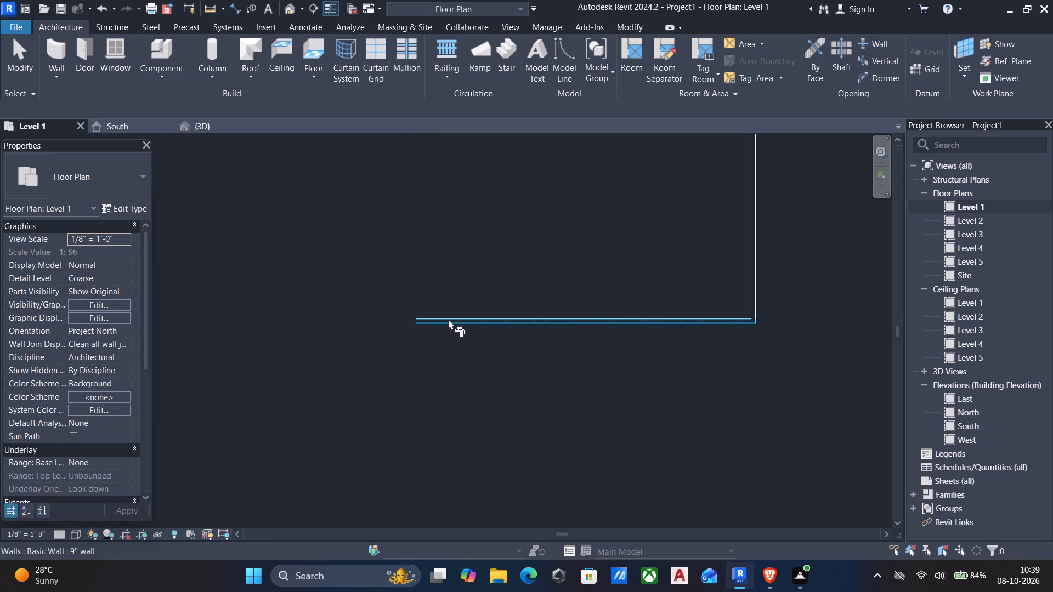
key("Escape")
Draw a 6' long 9" wall running south from the building's southwest exterior corner, with its thickness flipped to the inner side.
type("wa")
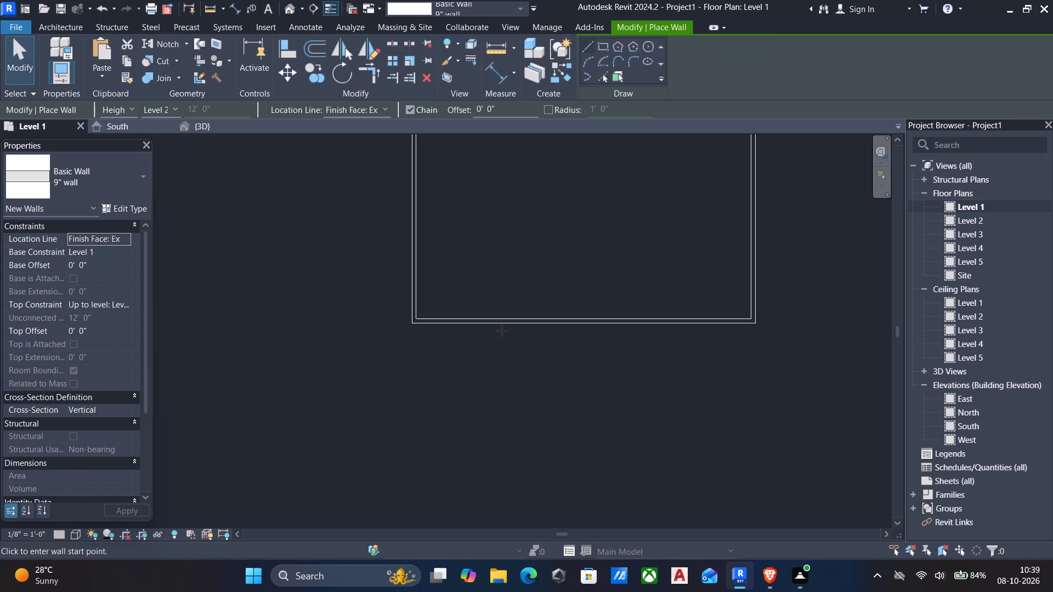
scroll(395, 326, "up", 4)
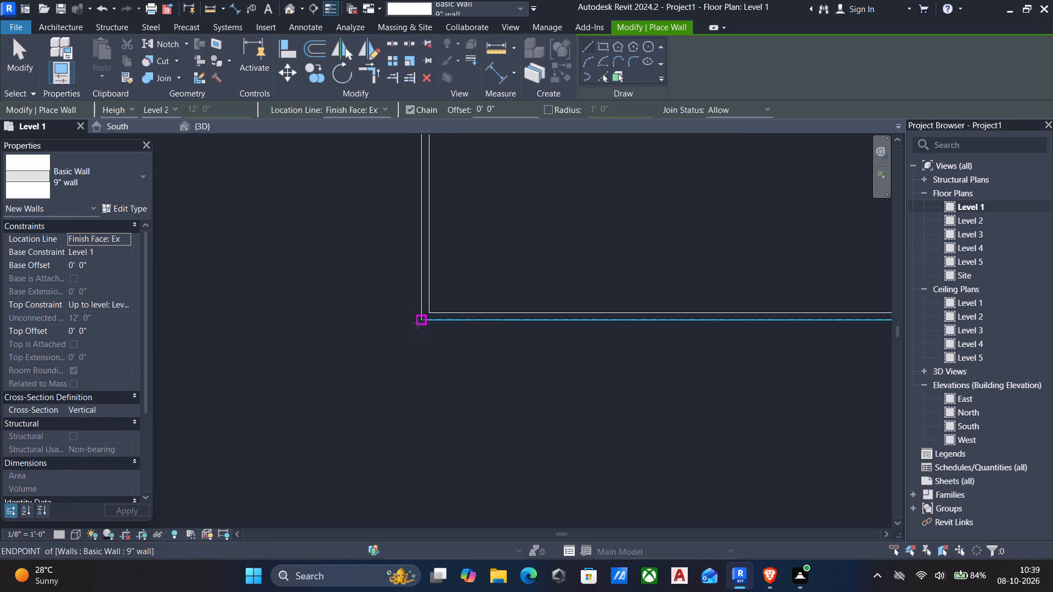
left_click(420, 322)
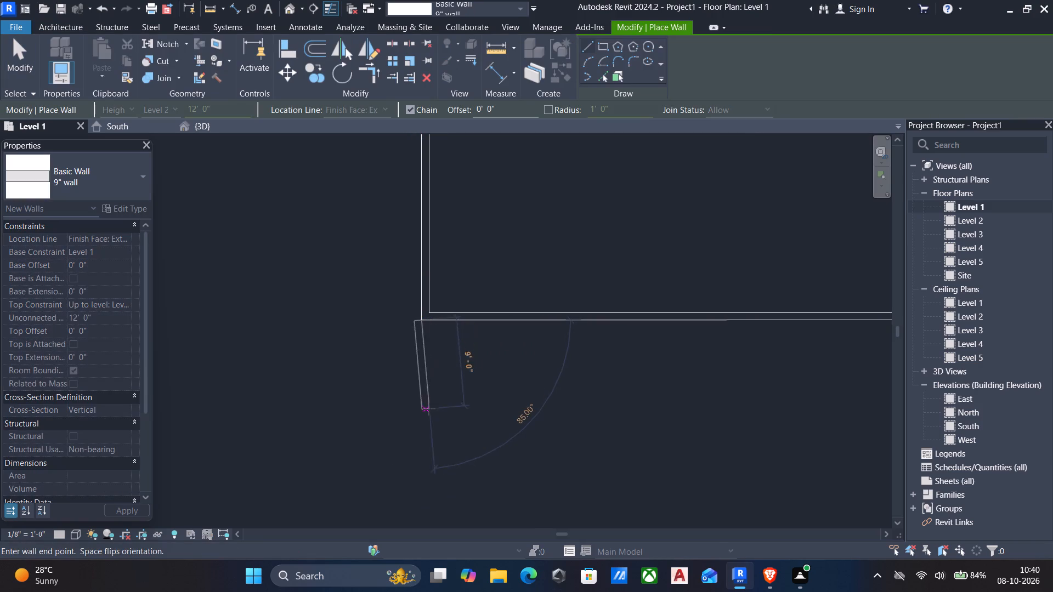
key("space")
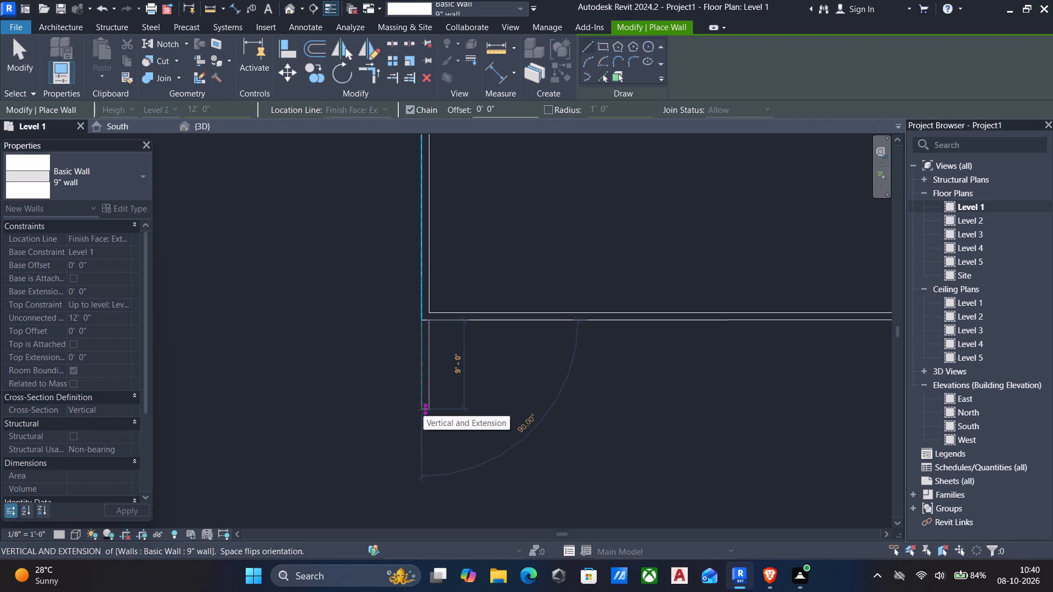
key("6")
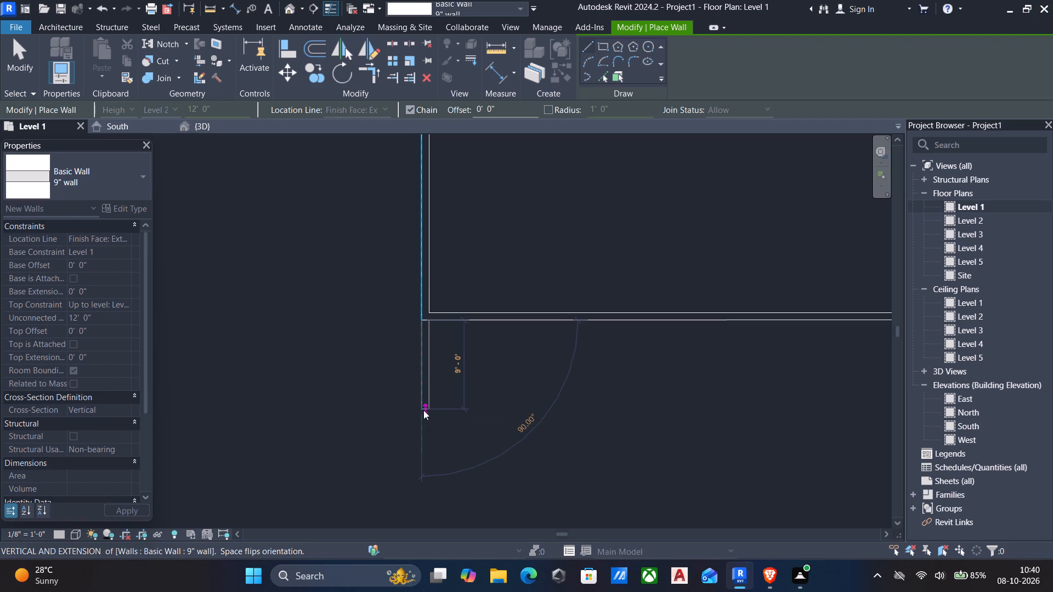
key("apostrophe")
key("Return")
Continue the 9" wall chain east to line up with the east wall and back north to the building's southeast corner.
scroll(603, 412, "down", 2)
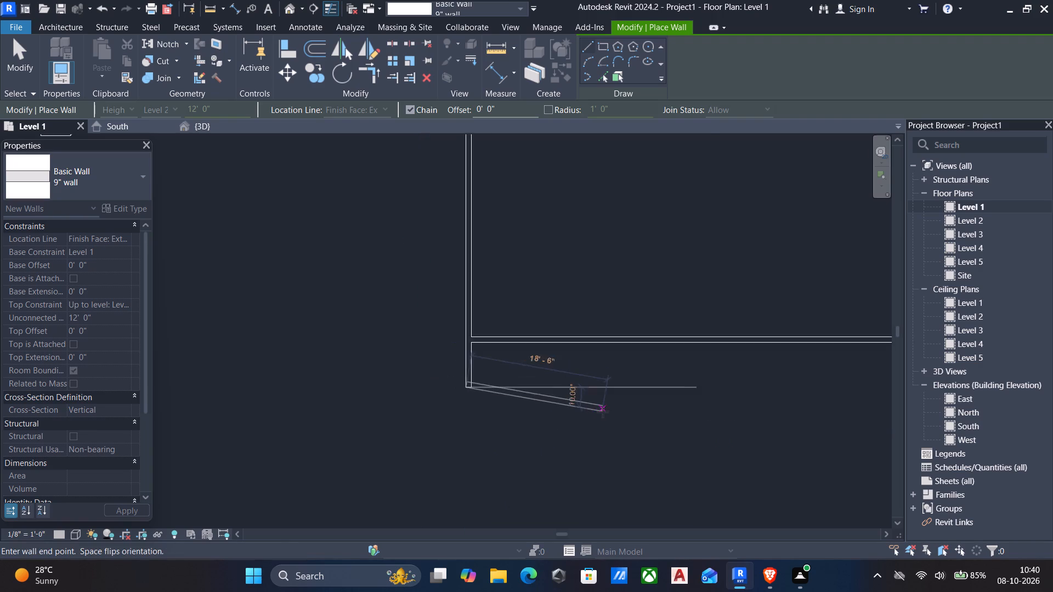
scroll(603, 412, "down", 2)
middle_click_drag(586, 392, 518, 368)
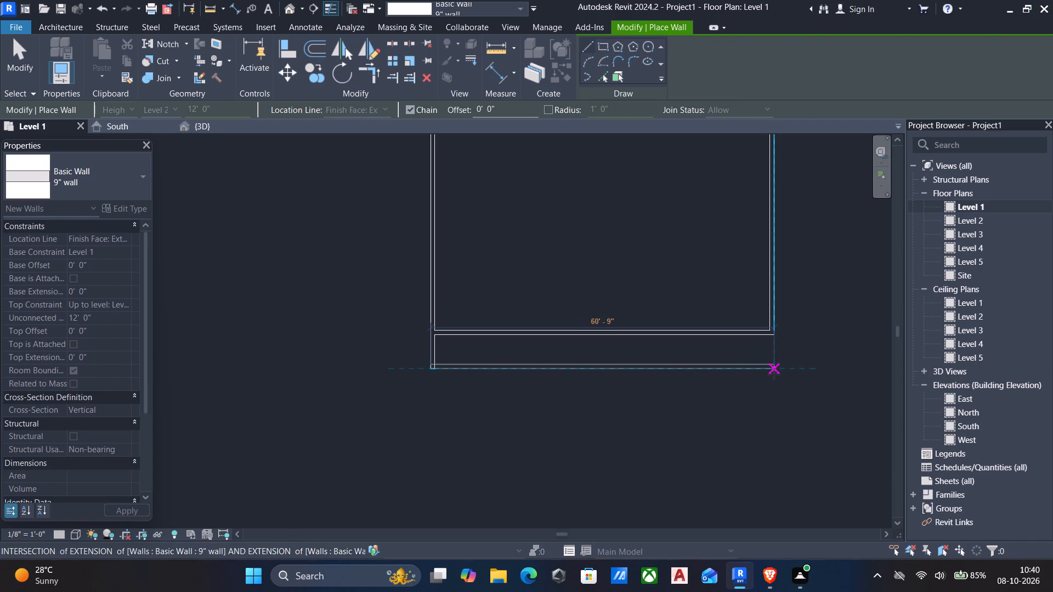
left_click(774, 374)
left_click(774, 333)
key("Escape")
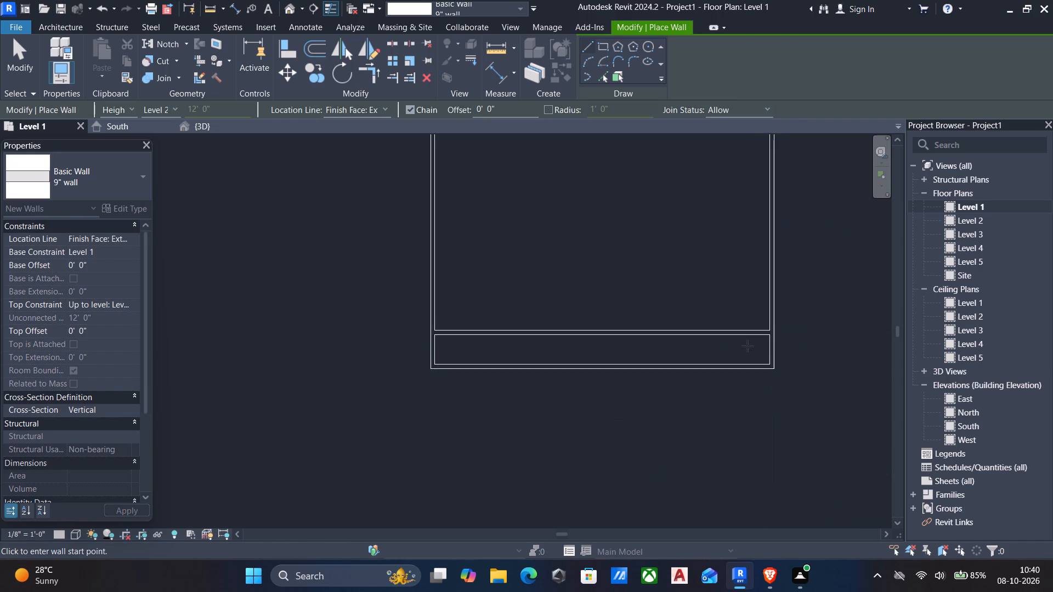
scroll(676, 345, "down", 3)
middle_click_drag(674, 345, 636, 345)
key("Escape")
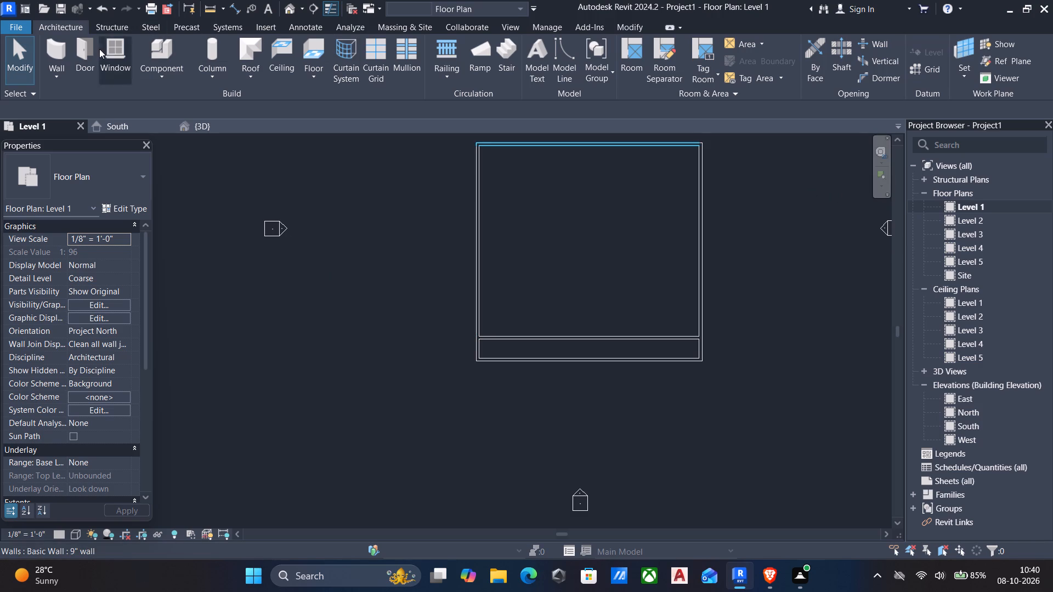
left_click(288, 10)
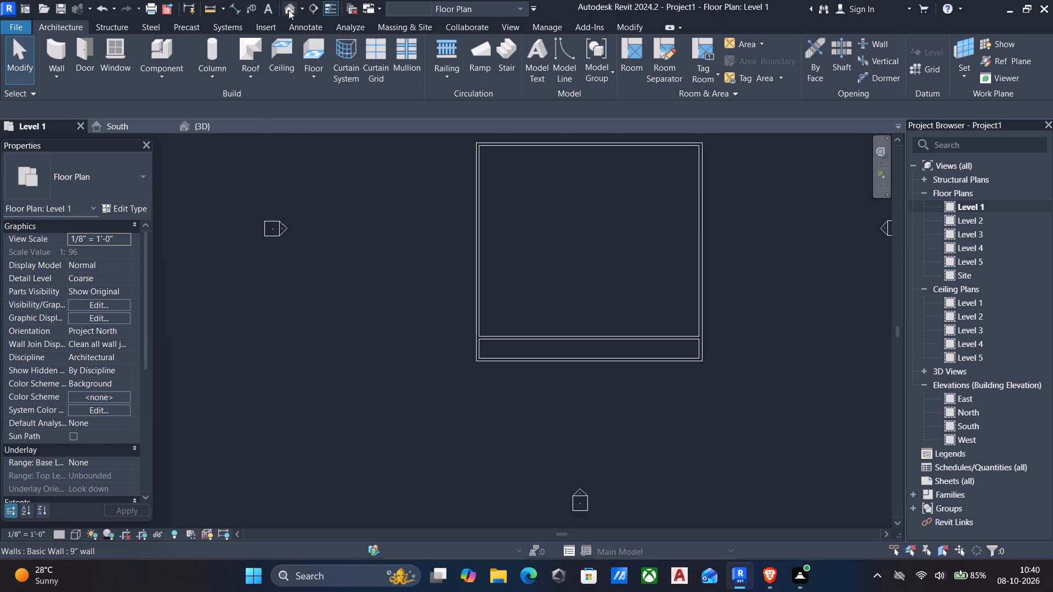
scroll(423, 312, "up", 5)
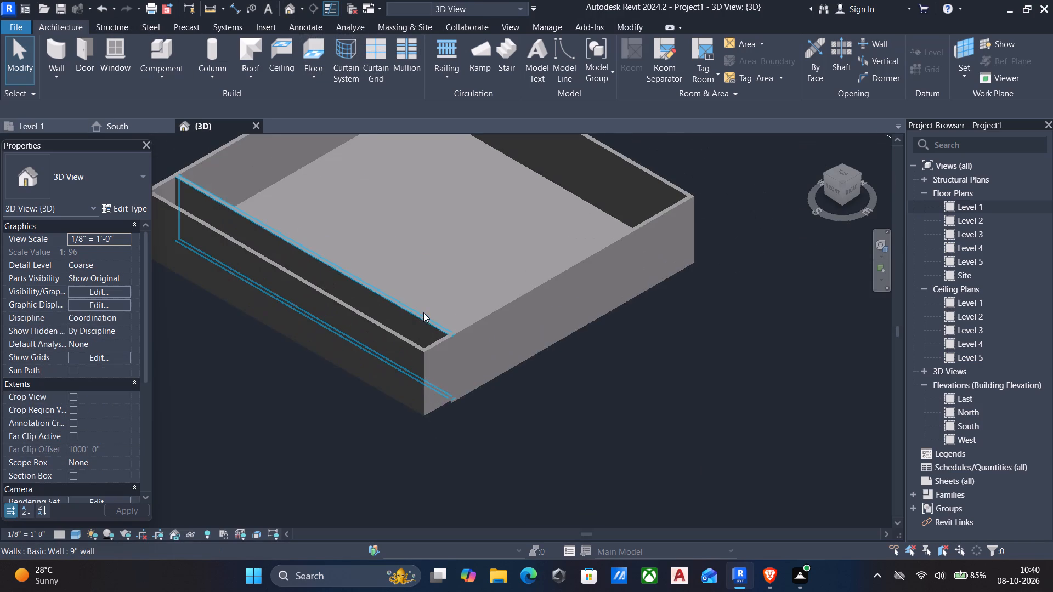
scroll(382, 332, "down", 1)
middle_click_drag(398, 330, 506, 322)
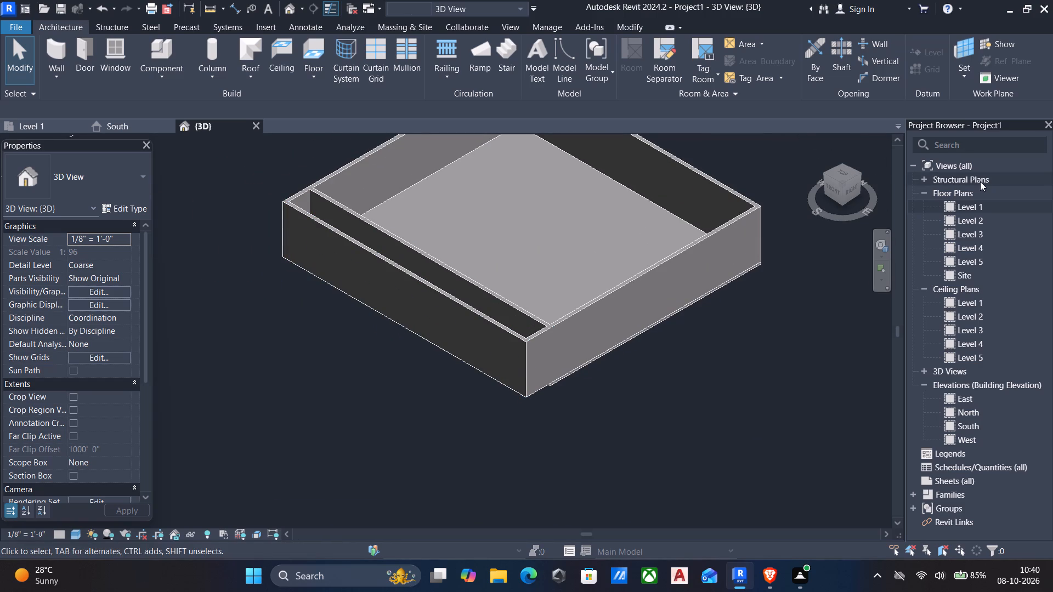
In the Level 1 plan, start a door and load the residential Door-Interior-Double-Pocket-2_Panel-Wood family with the 60" x 84" type.
double_click(974, 209)
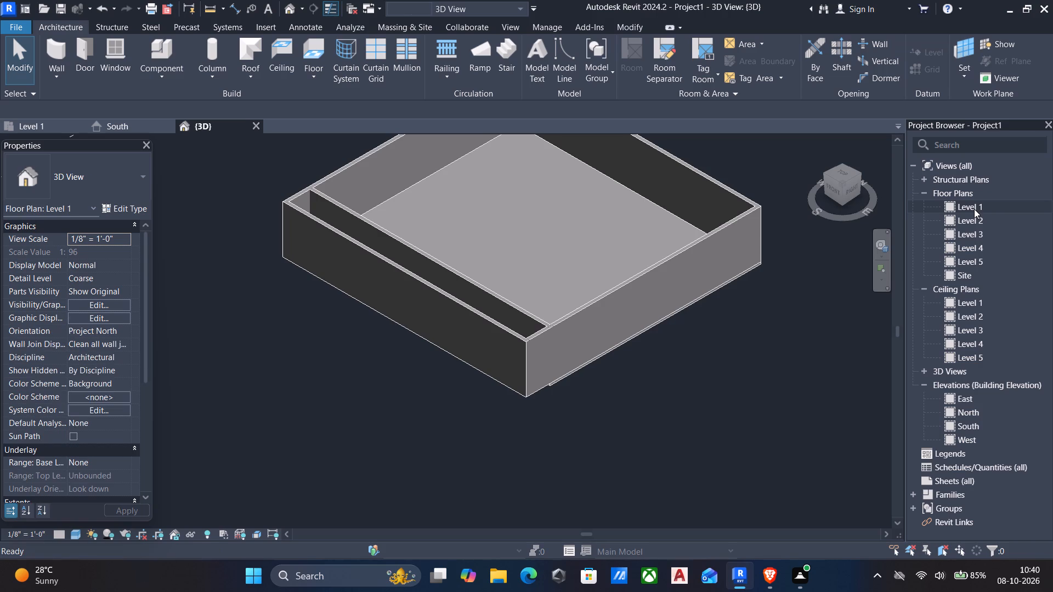
key("d")
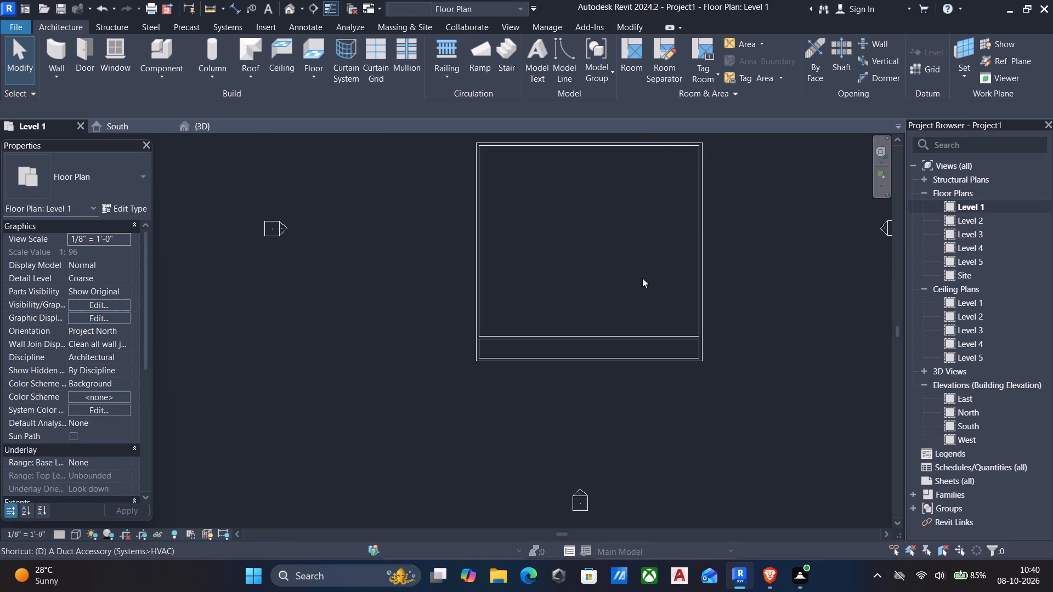
key("r")
left_click(591, 56)
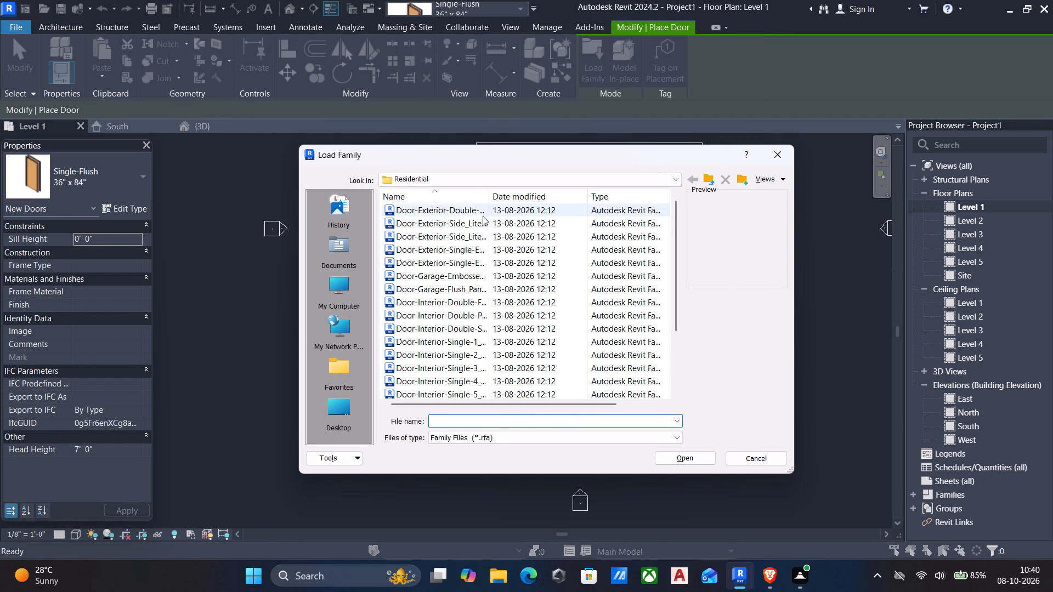
left_click(478, 217)
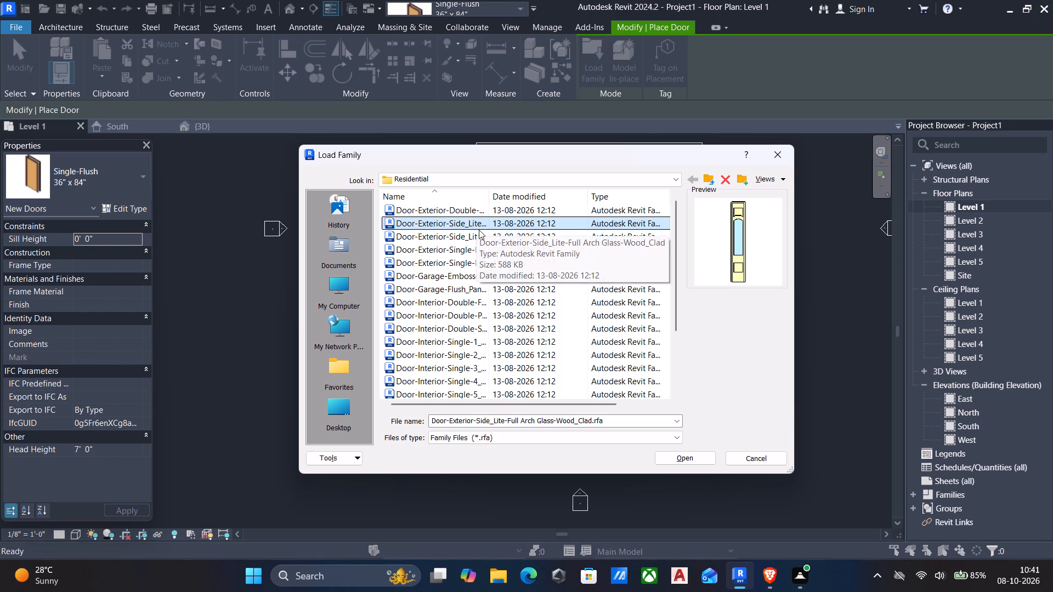
key("Down")
key("Down")
key("Down")
key("Down")
key("Down")
key("Down")
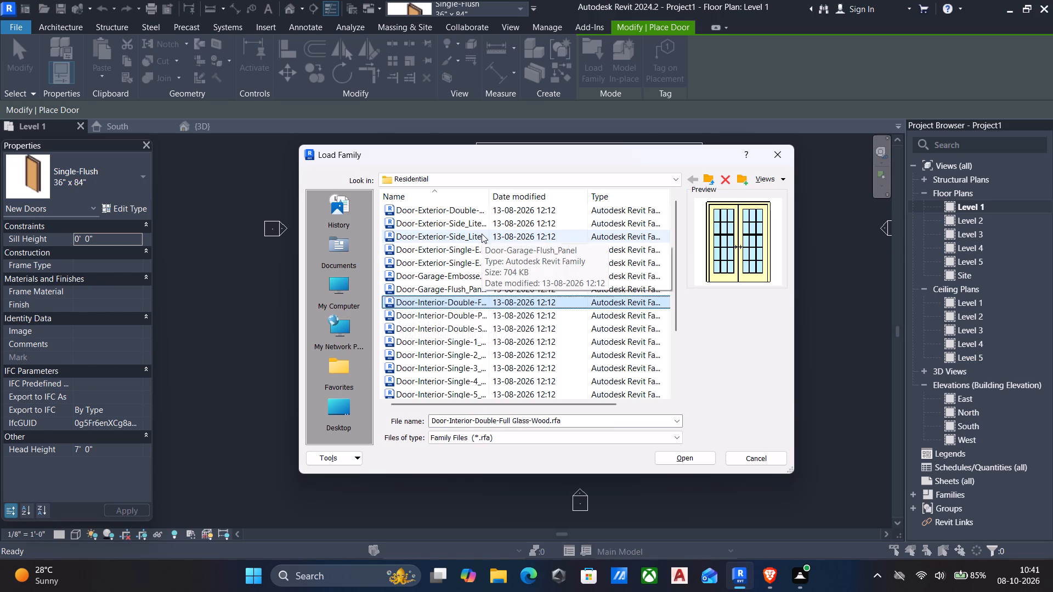
key("Down")
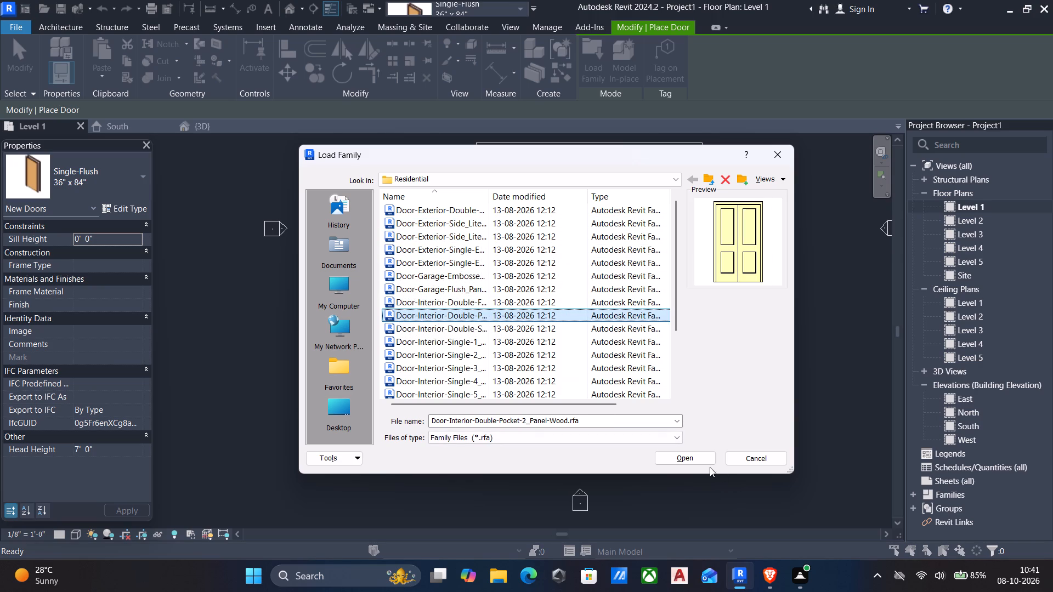
left_click(684, 454)
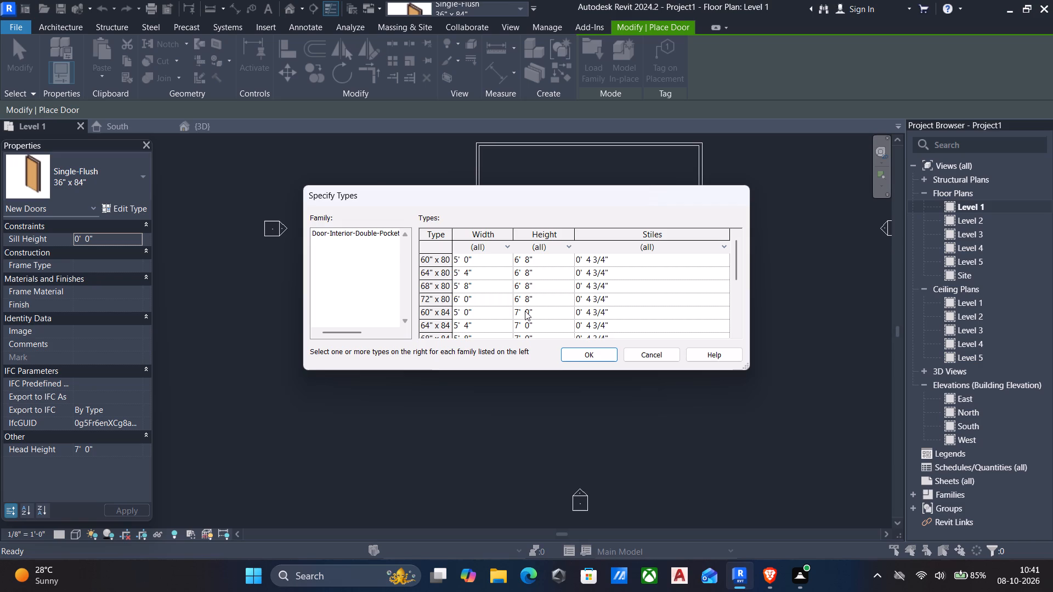
scroll(525, 311, "down", 2)
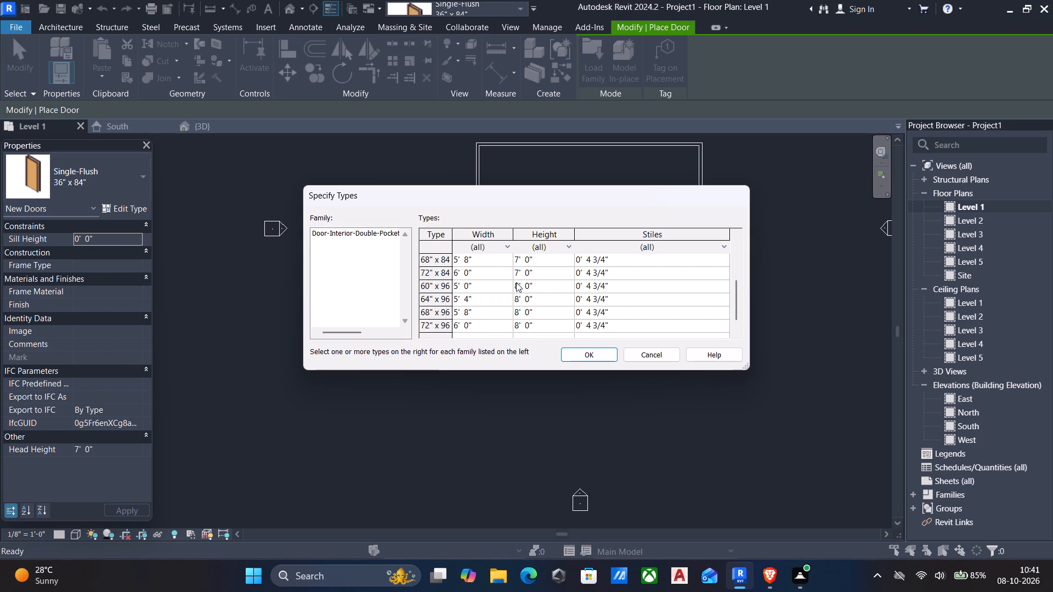
scroll(516, 282, "up", 8)
left_click(517, 311)
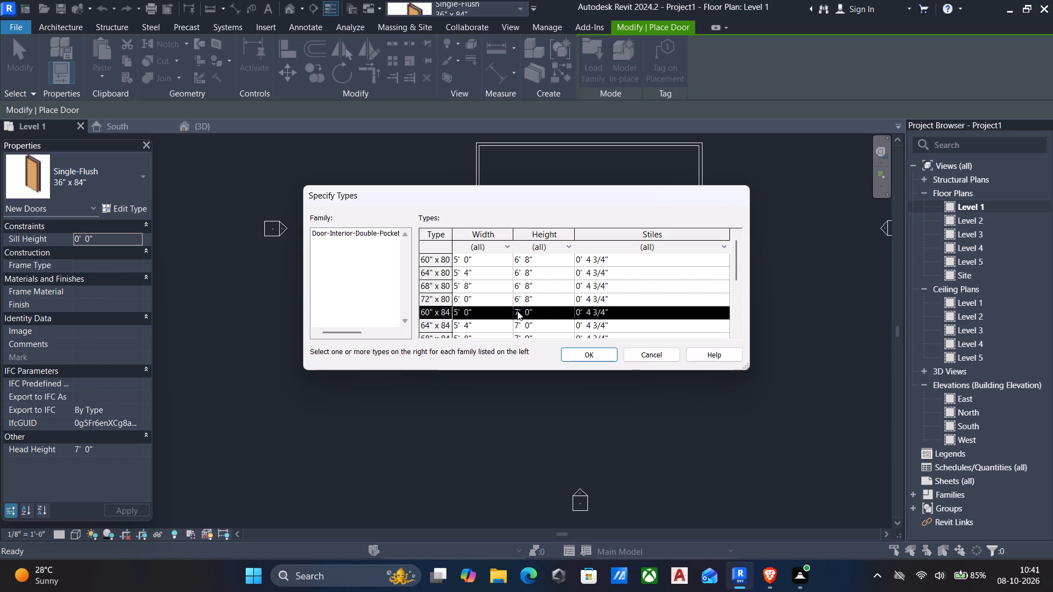
left_click(583, 349)
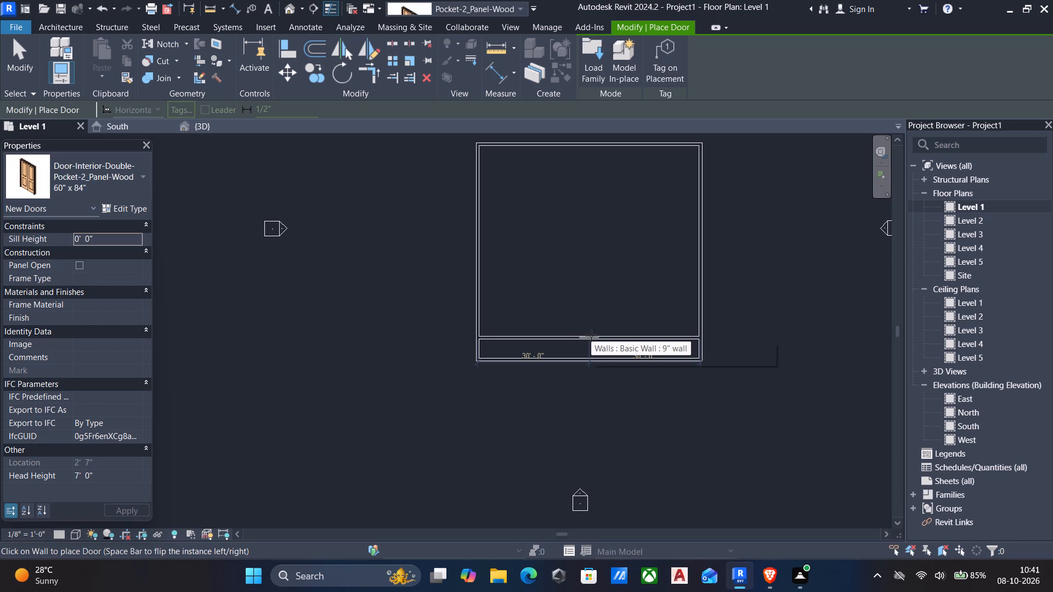
Place the double pocket door at the middle of the original south wall, 30' from each end.
left_click(591, 335)
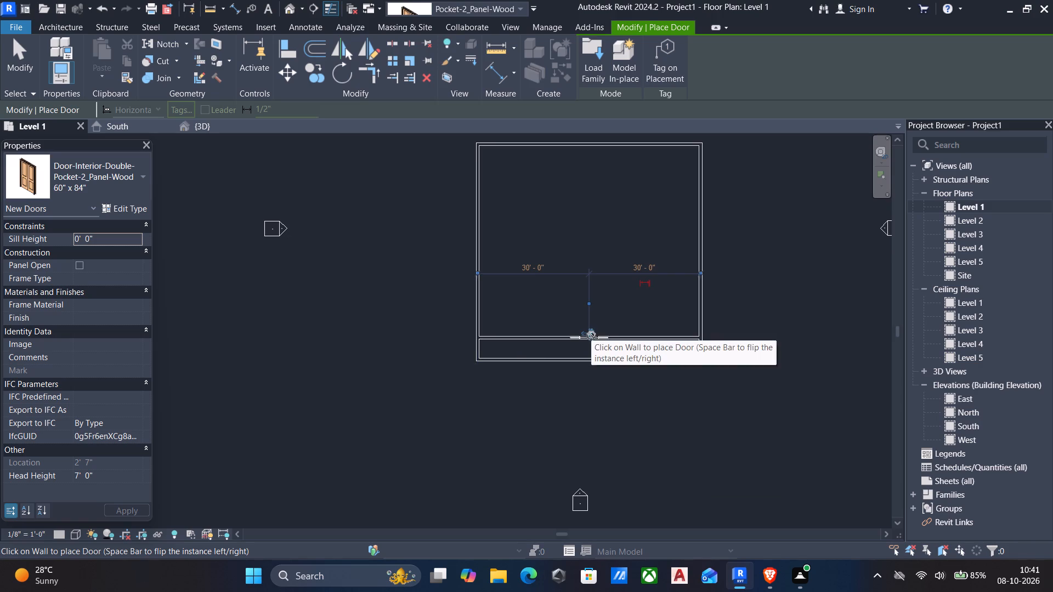
key("Escape")
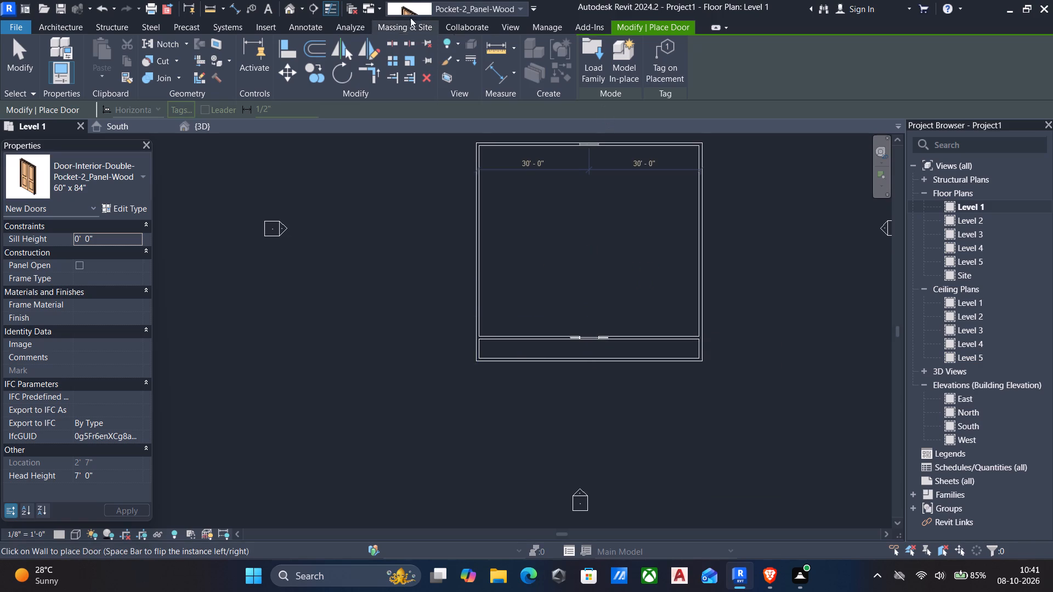
In the 3D view, set the sill height of the double pocket door to 2'.
left_click(290, 6)
key("Escape")
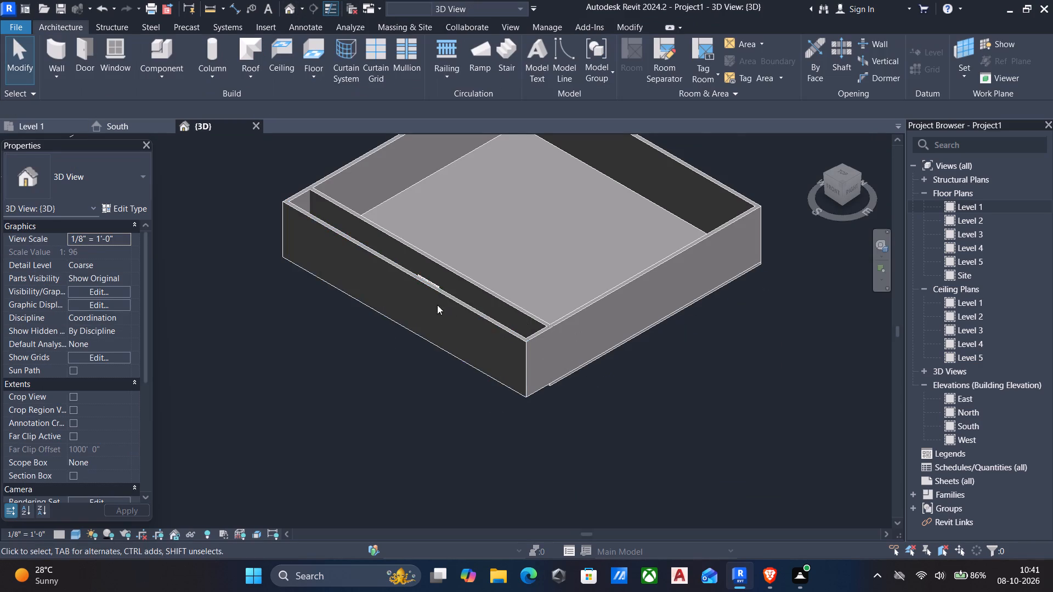
left_click(425, 274)
key("Escape")
scroll(422, 276, "up", 4)
left_click(434, 278)
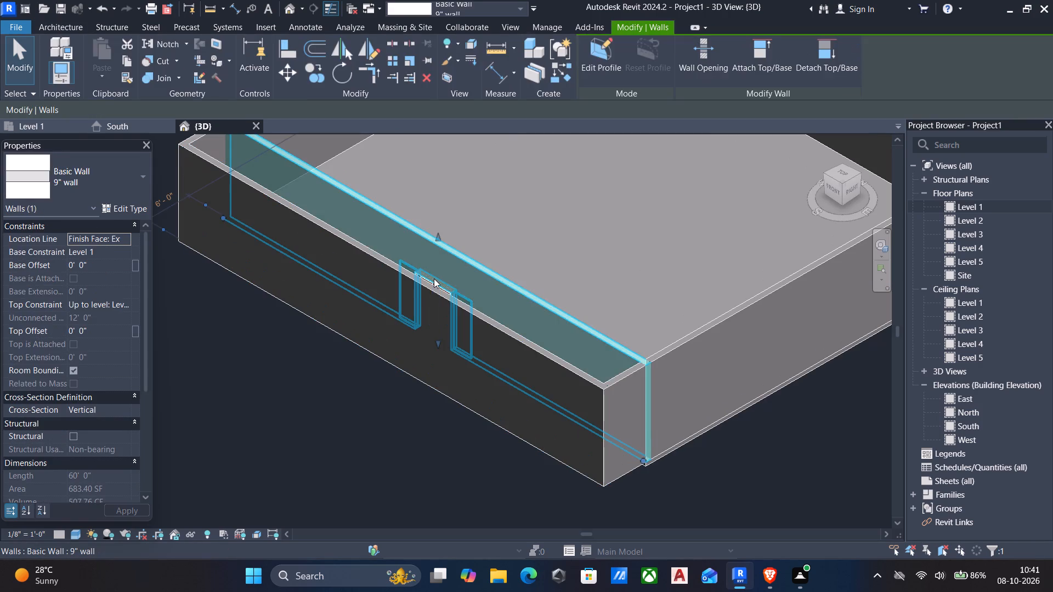
key("Escape")
scroll(434, 279, "down", 5)
middle_click_drag(422, 297, 421, 367, "shift")
scroll(421, 367, "up", 2)
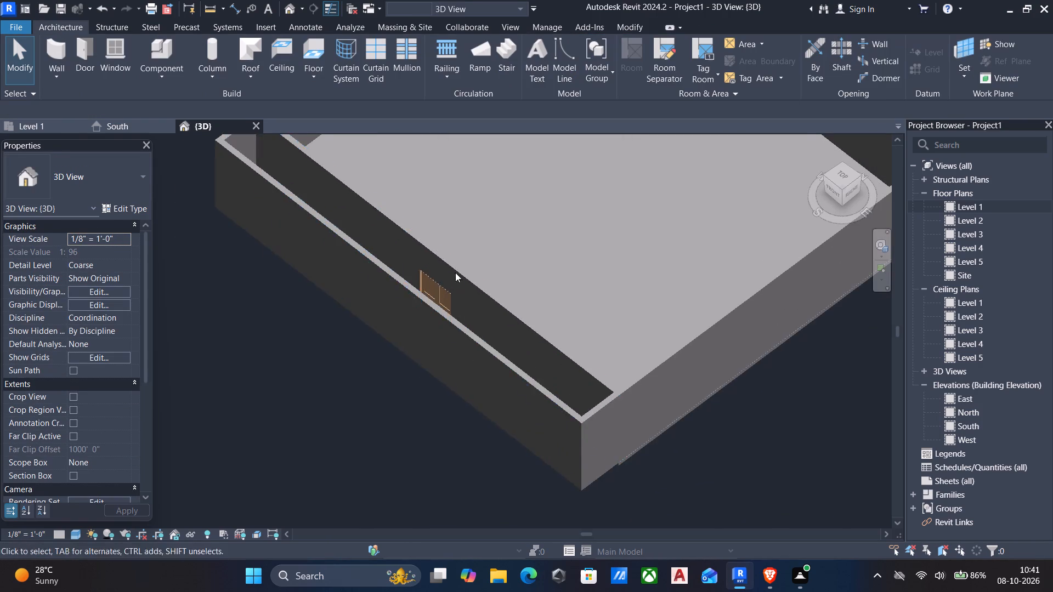
left_click(437, 288)
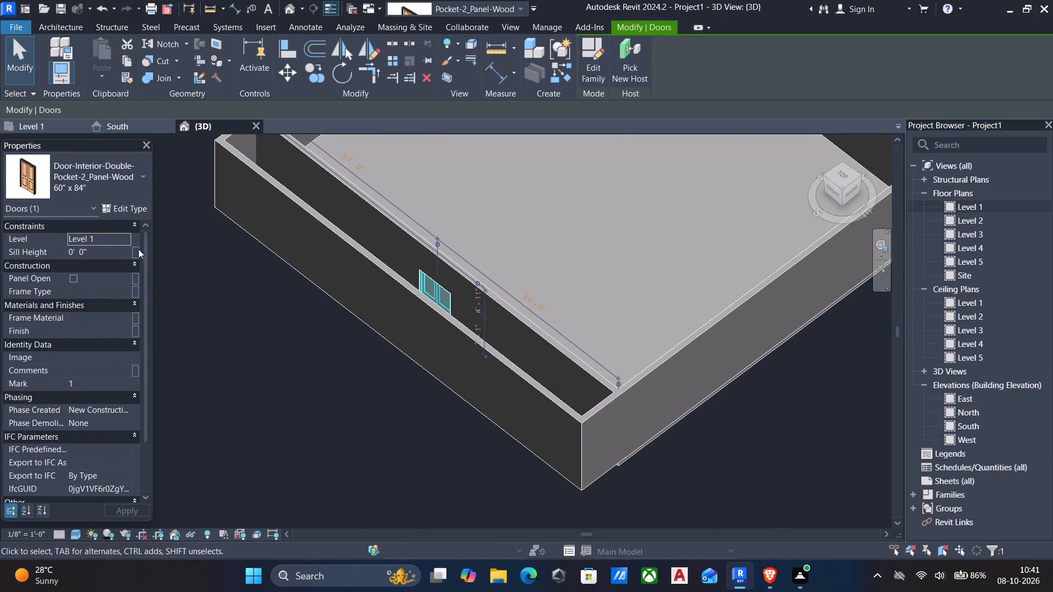
left_click(104, 251)
key("2")
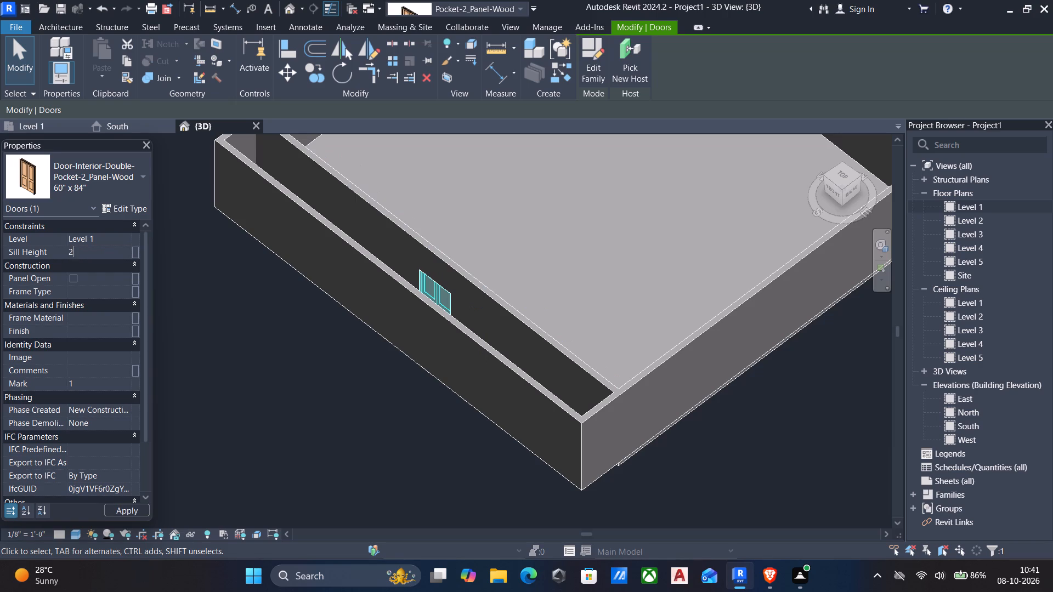
key("apostrophe")
key("Return")
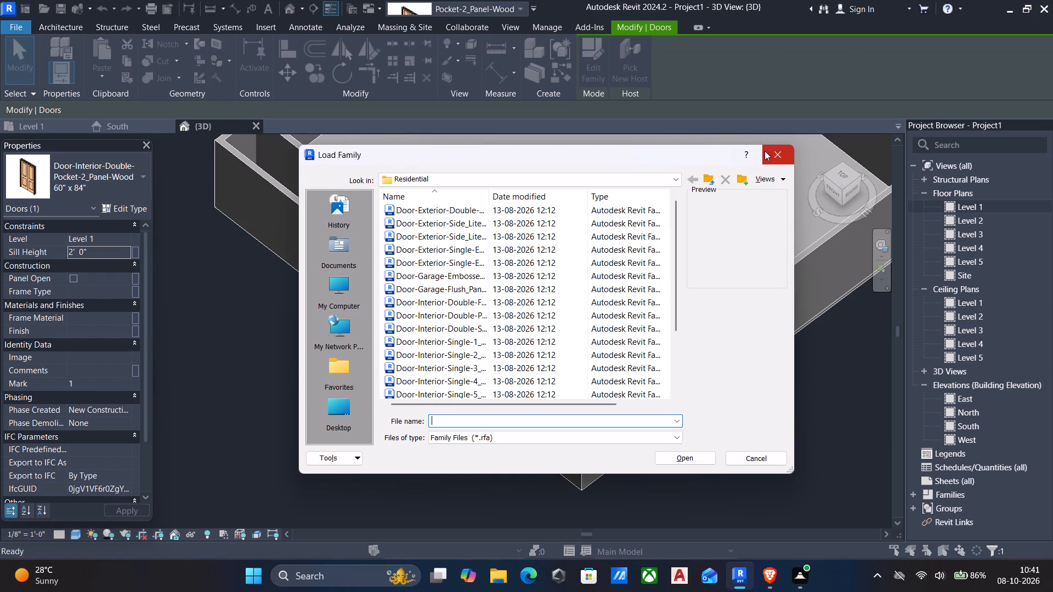
left_click(774, 152)
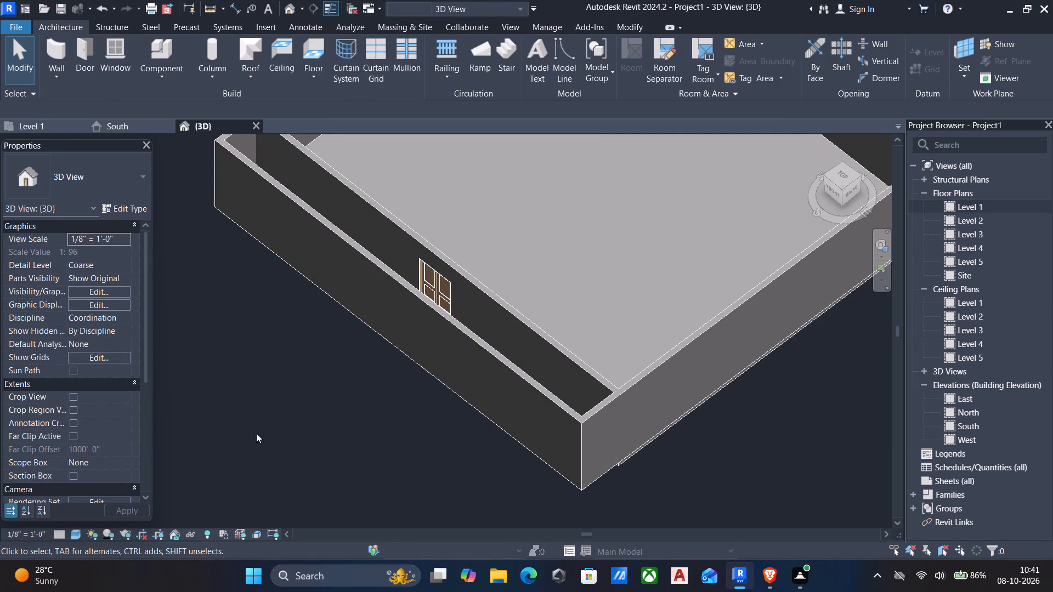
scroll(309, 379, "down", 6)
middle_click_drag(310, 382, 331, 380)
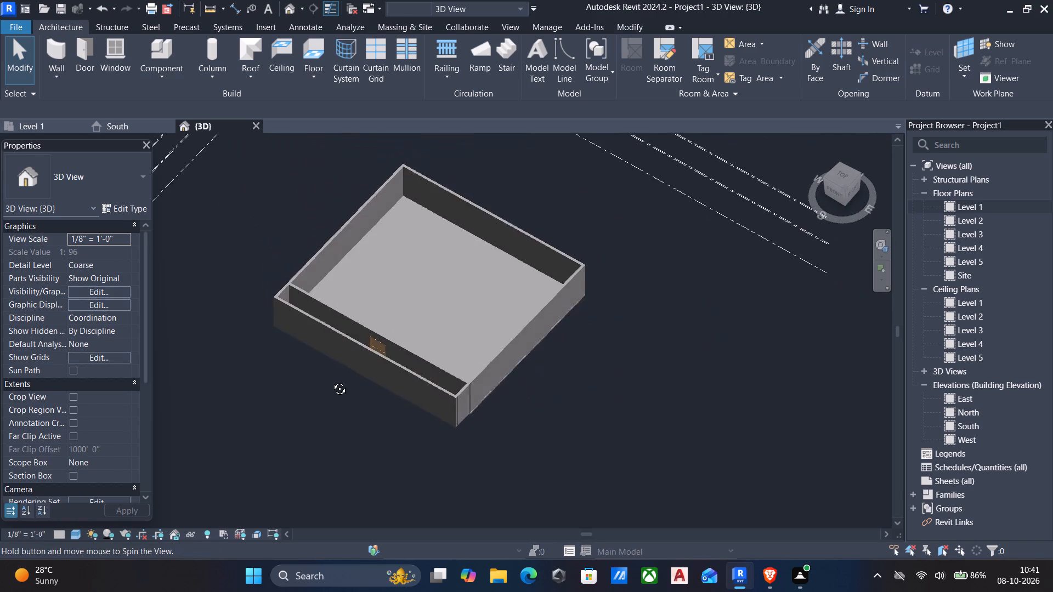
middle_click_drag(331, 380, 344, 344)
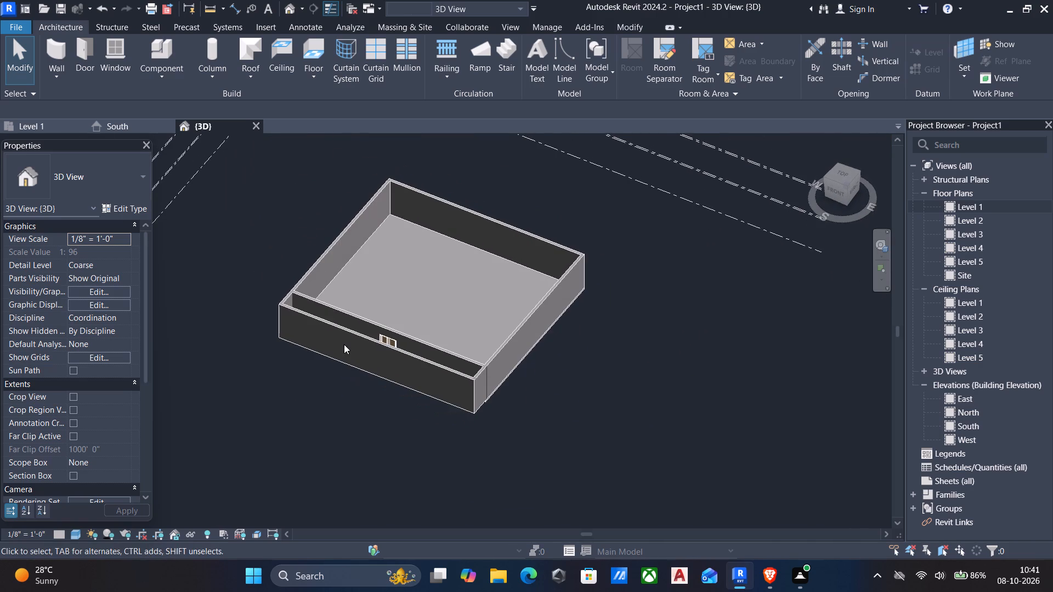
Delete the outer south 9" wall of the extension, in front of the double pocket door.
scroll(344, 344, "up", 3)
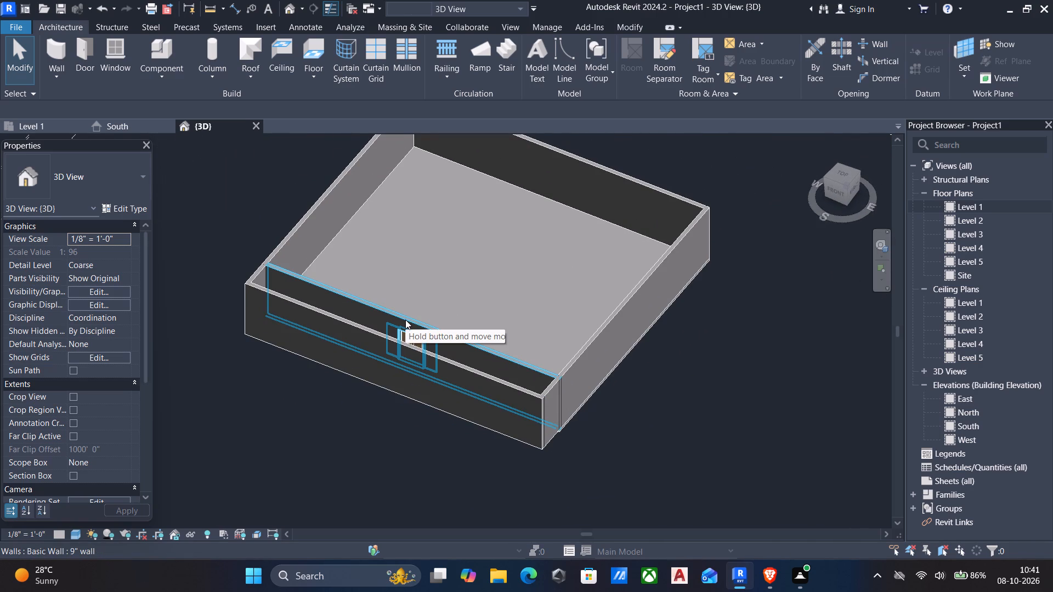
left_click(273, 296)
key("Delete")
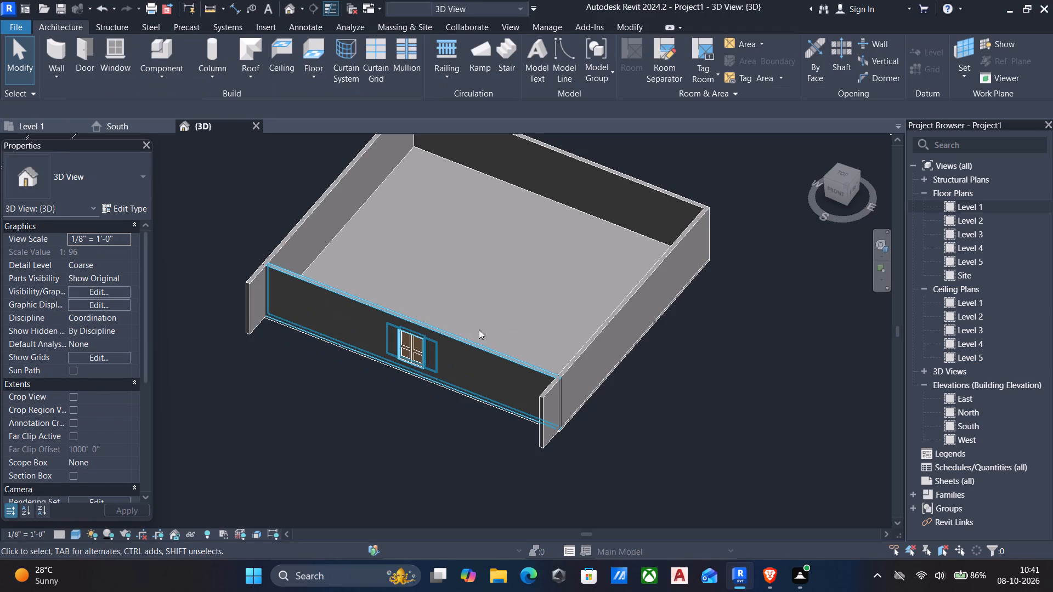
Edit the boundary of the 6" floor in the Level 1 plan, moving its south line southward past the ends of the extension's side walls.
scroll(559, 435, "up", 3)
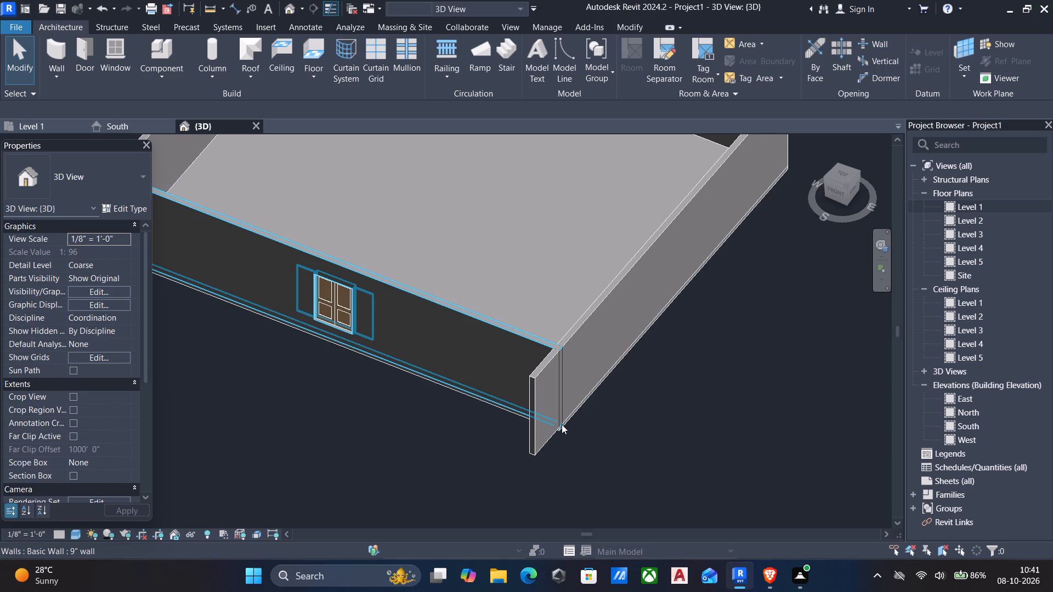
left_click(562, 425)
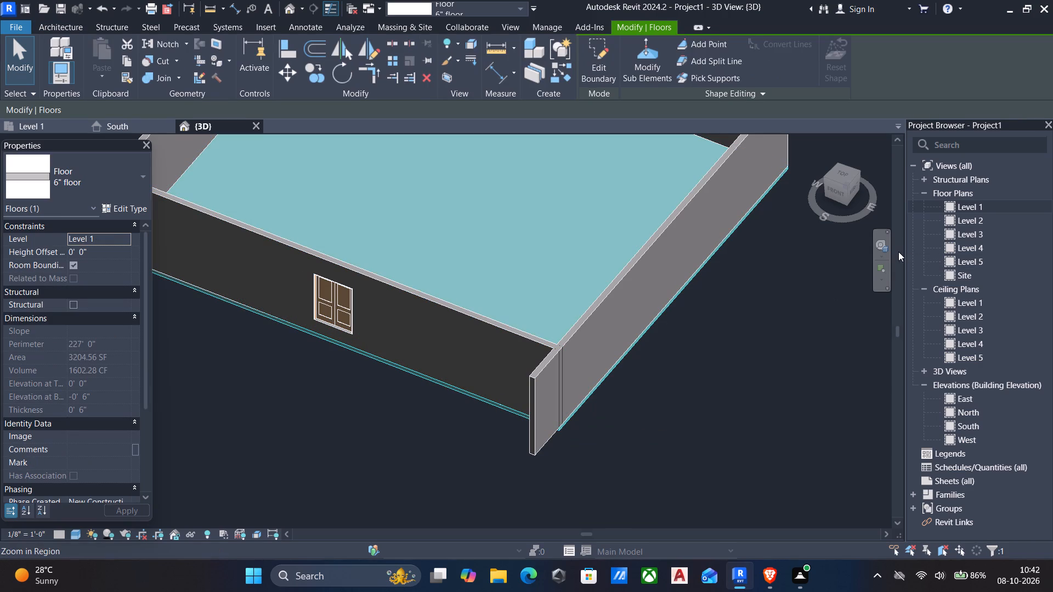
left_click(596, 54)
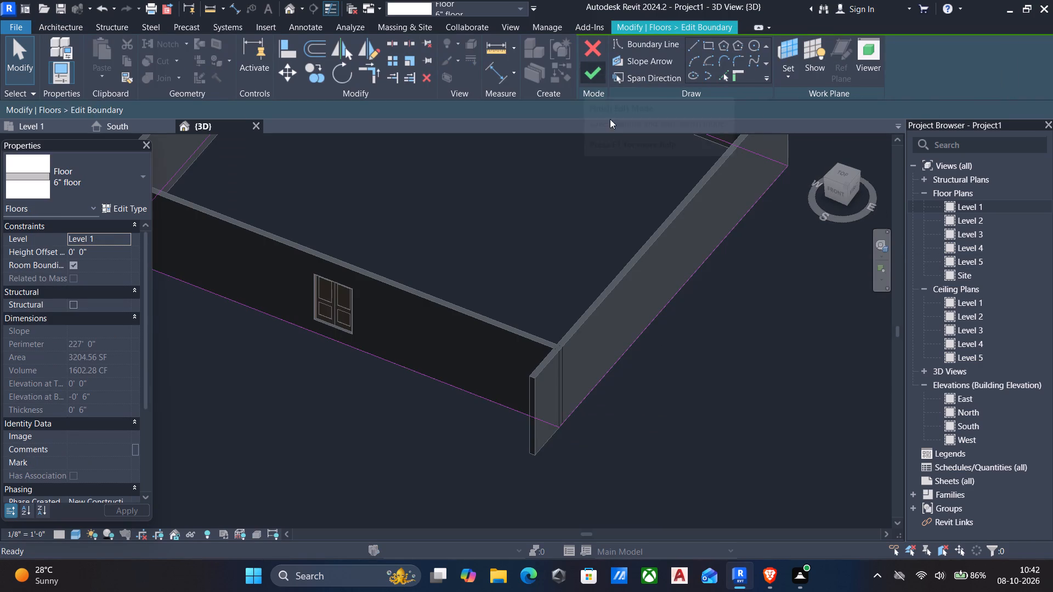
double_click(973, 203)
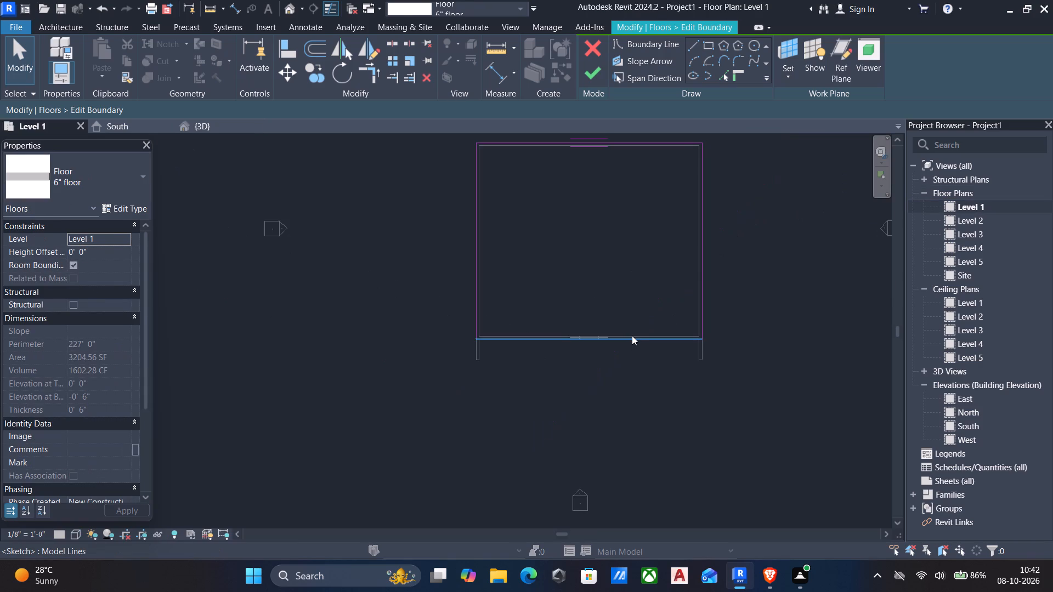
left_click(632, 335)
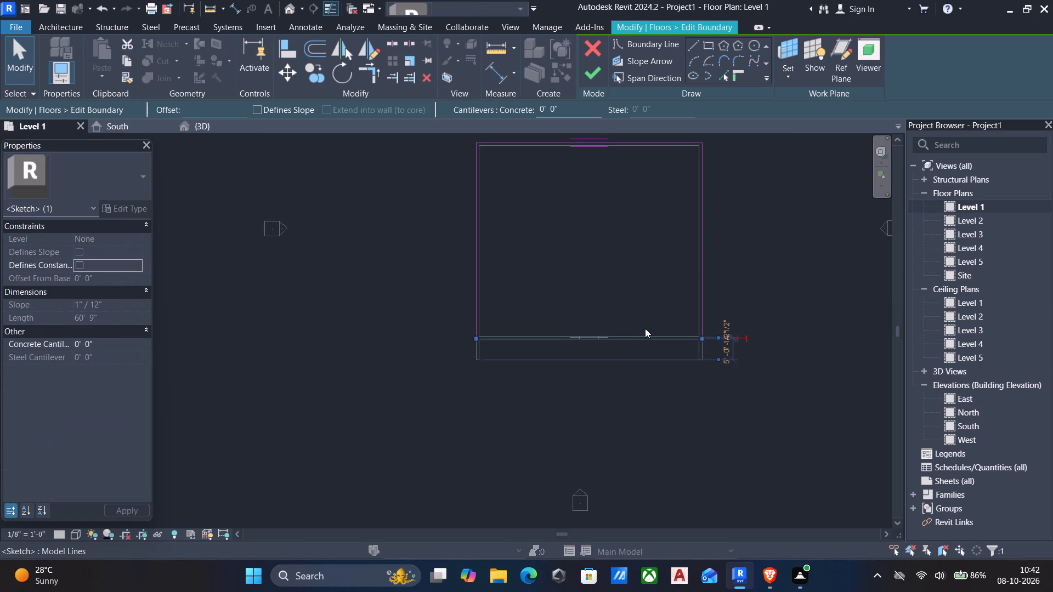
key("Down")
key("Down")
key("Down")
key("Down")
key("Down")
key("Down")
key("Down")
key("Down")
key("Down")
key("Down")
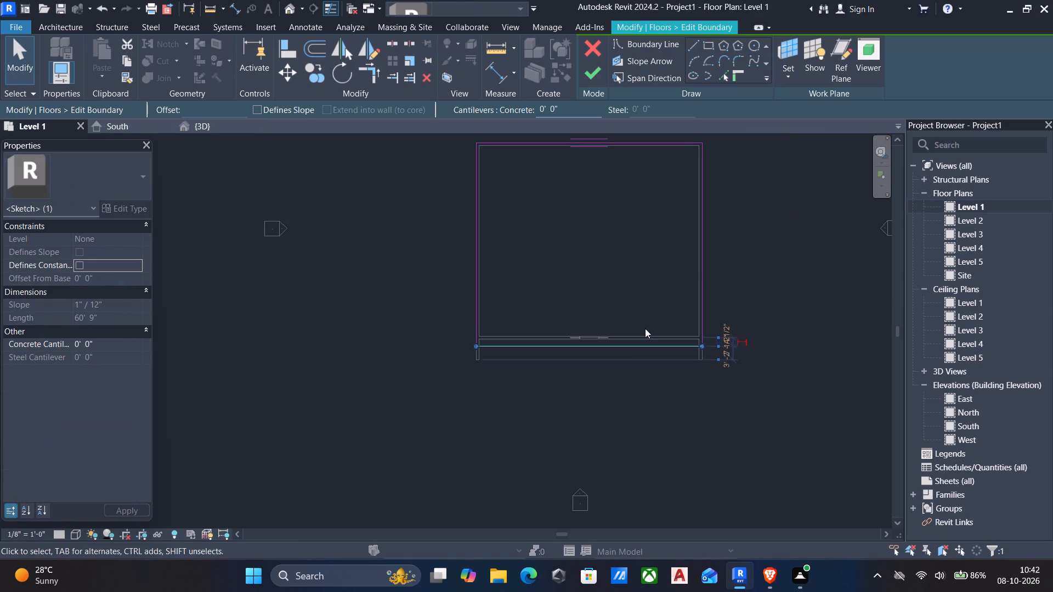
key("Escape")
Align the floor's south boundary line with the south end face of the extension's side walls and finish the boundary edit.
key("a")
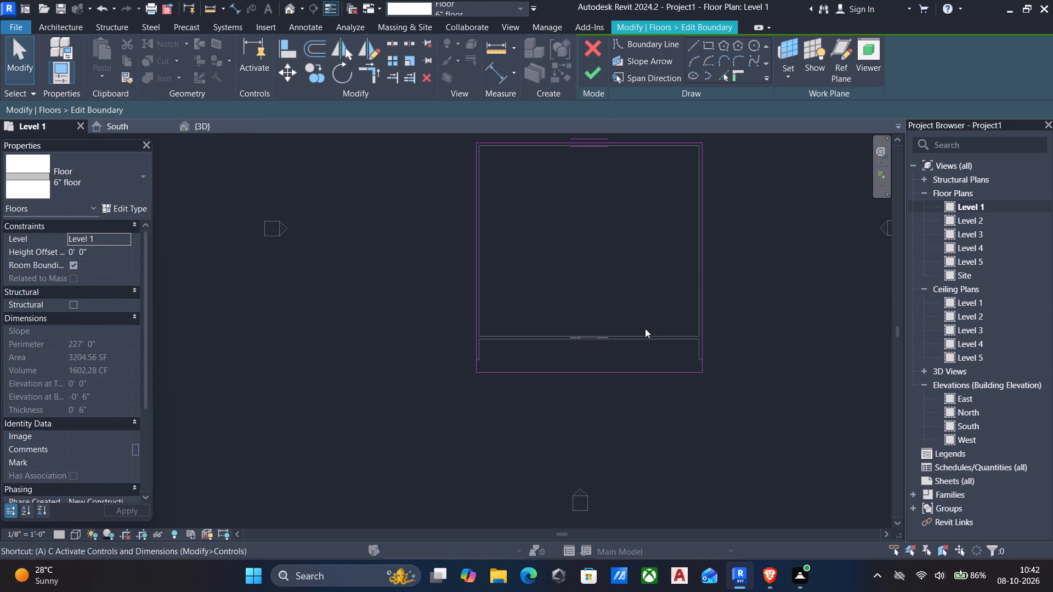
key("l")
scroll(499, 370, "up", 6)
scroll(451, 350, "up", 4)
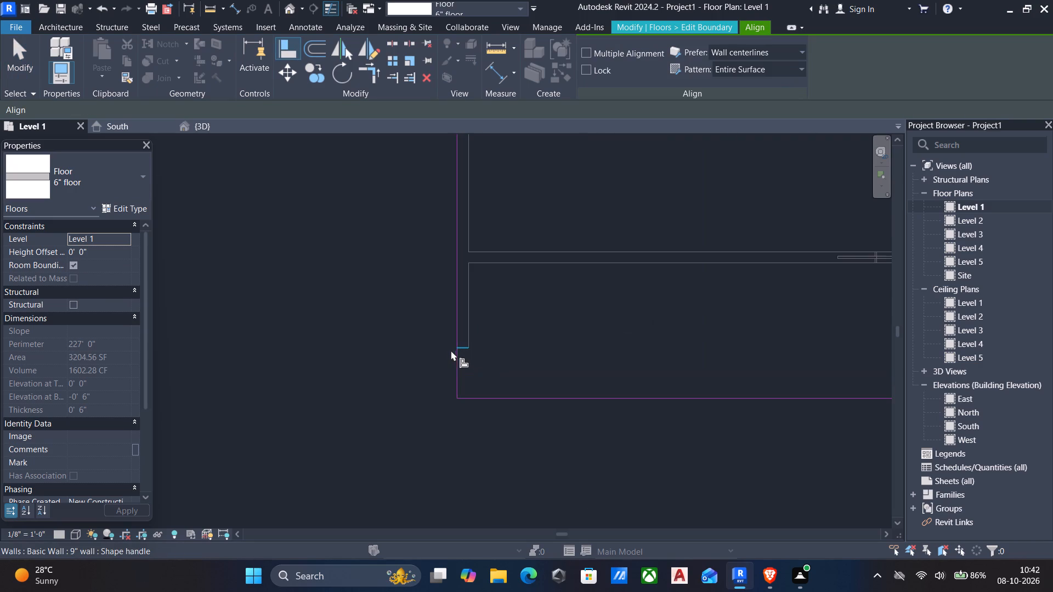
left_click(466, 349)
left_click(622, 397)
scroll(616, 397, "down", 5)
middle_click_drag(594, 390, 502, 362)
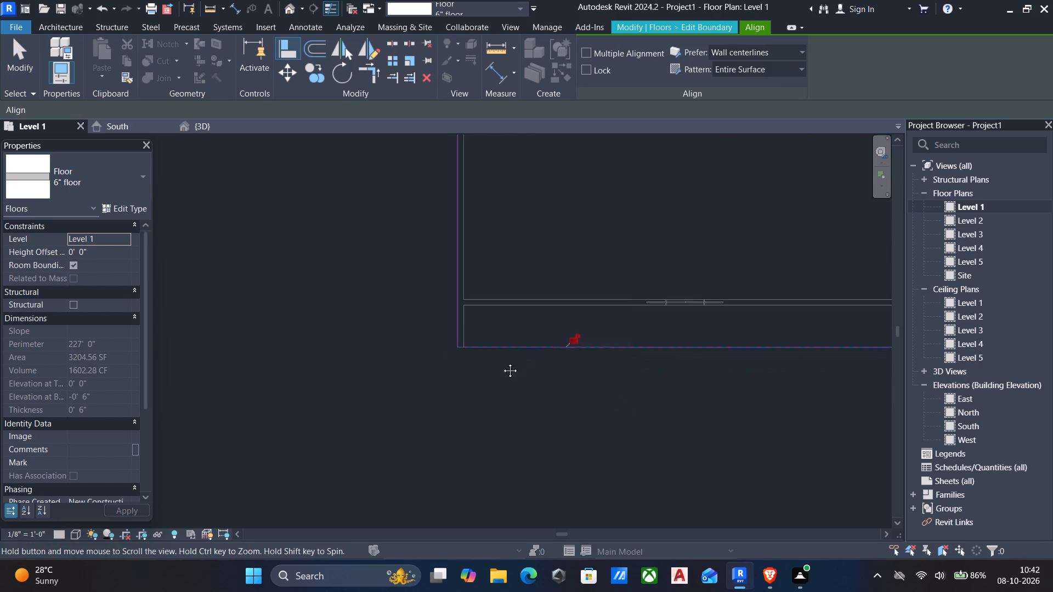
middle_click_drag(502, 362, 482, 352)
scroll(482, 351, "down", 4)
middle_click_drag(482, 351, 464, 359)
key("Escape")
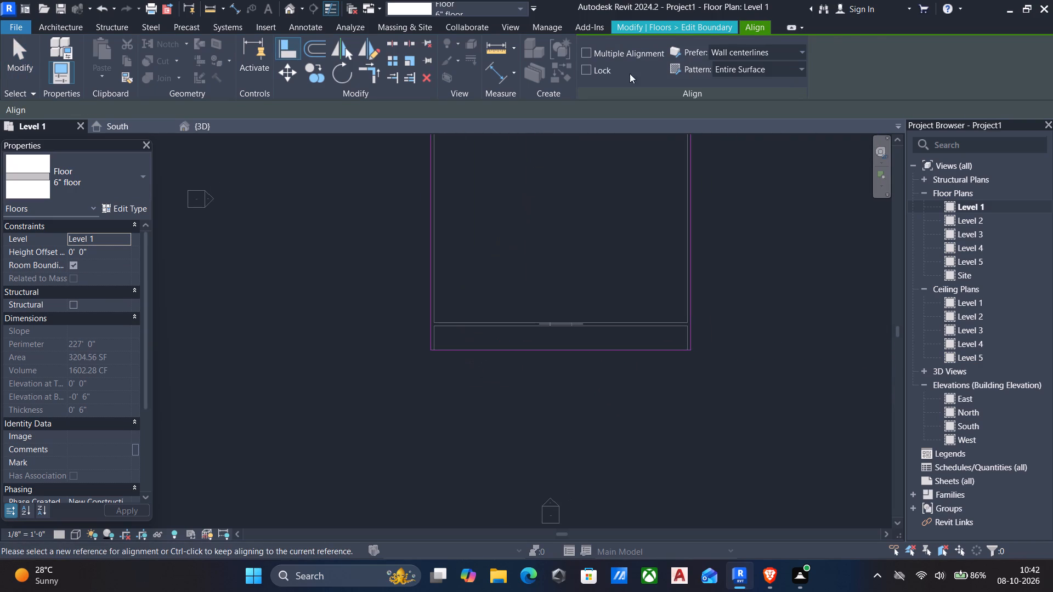
left_click(677, 24)
left_click(598, 71)
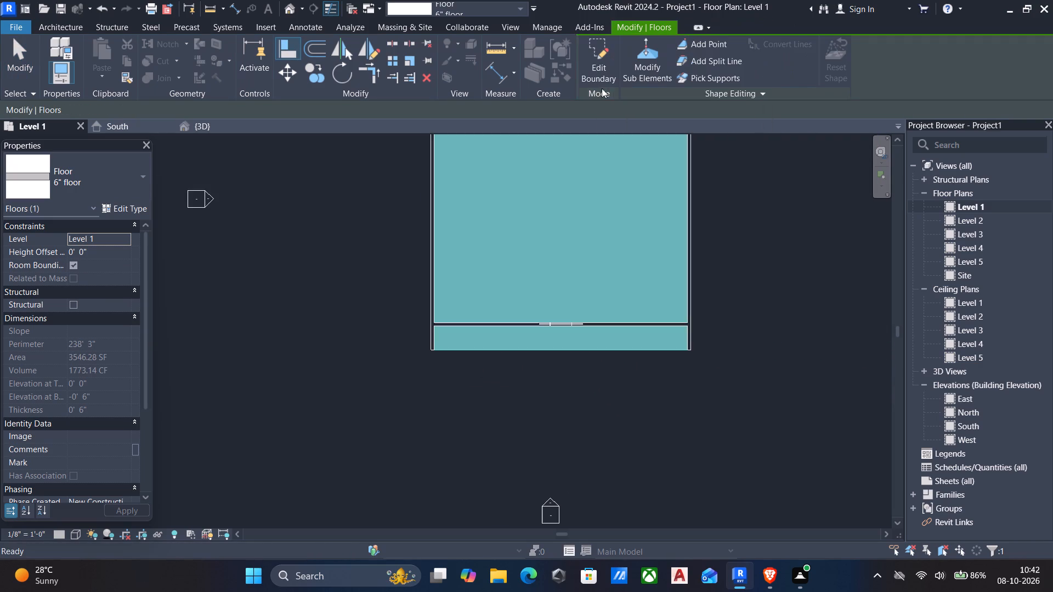
Examine the extended floor and the open south front from several angles in the 3D view.
scroll(588, 109, "down", 5)
middle_click(565, 202)
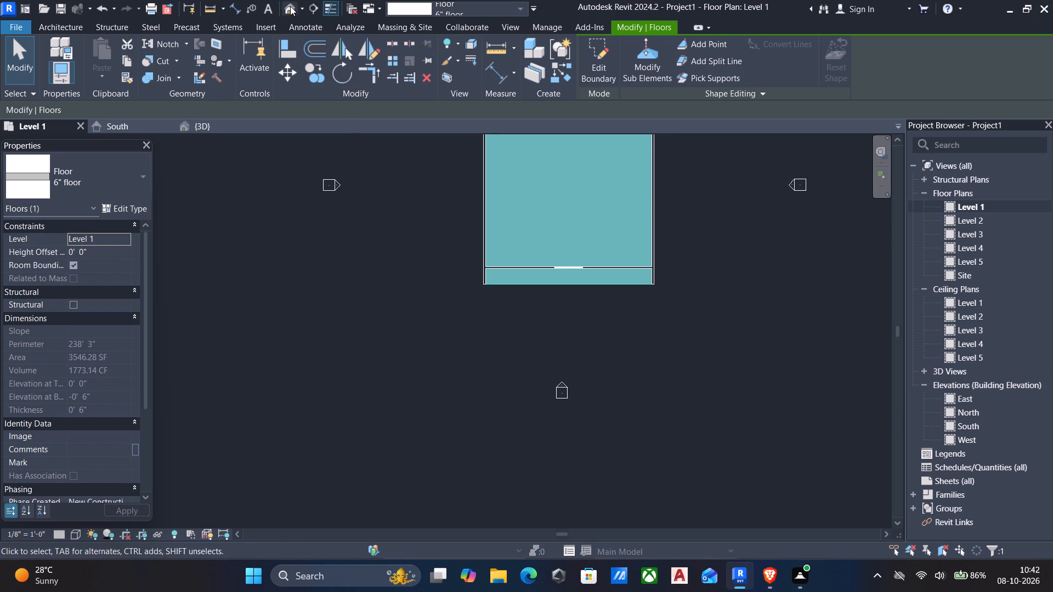
left_click(289, 6)
scroll(376, 120, "down", 4)
middle_click_drag(383, 133, 415, 123)
scroll(427, 165, "down", 4)
middle_click_drag(428, 204, 390, 209, "shift")
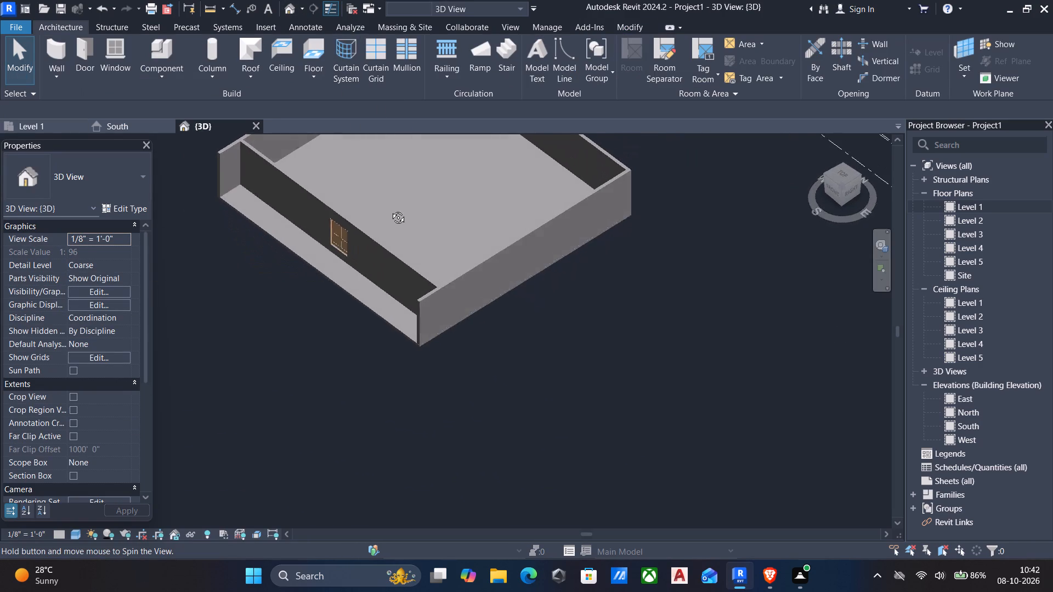
middle_click_drag(390, 209, 392, 183, "shift")
scroll(382, 205, "up", 5)
scroll(380, 215, "down", 4)
middle_click_drag(380, 219, 460, 197, "shift")
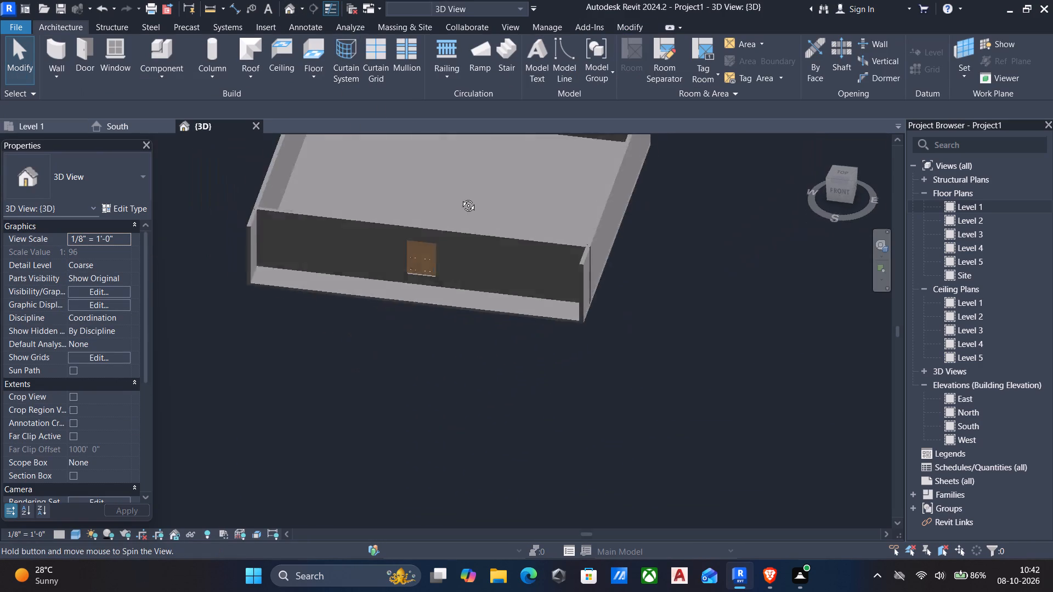
middle_click_drag(460, 197, 475, 174, "shift")
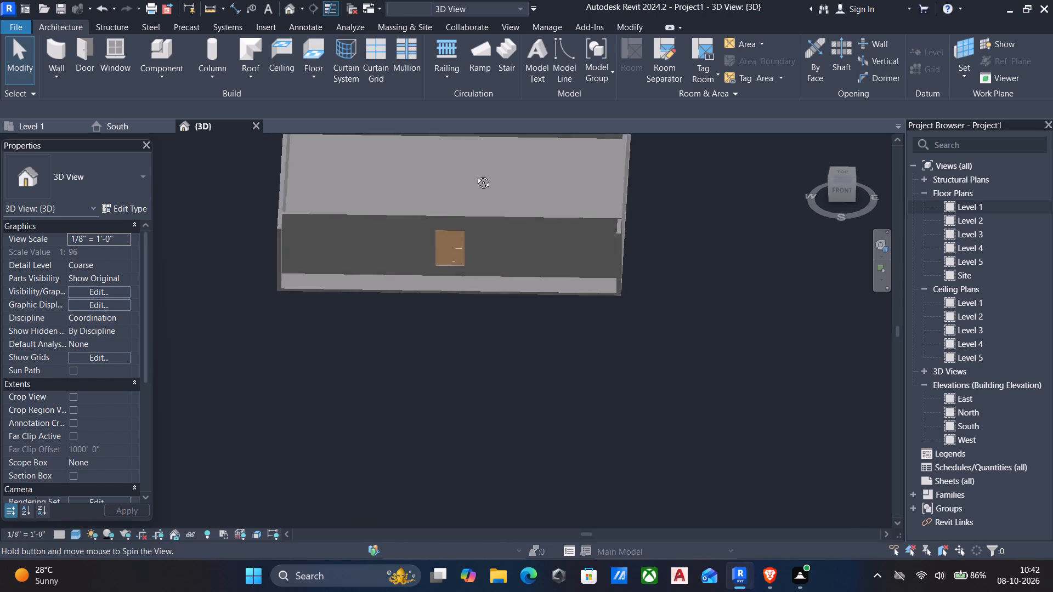
middle_click_drag(475, 174, 434, 170, "shift")
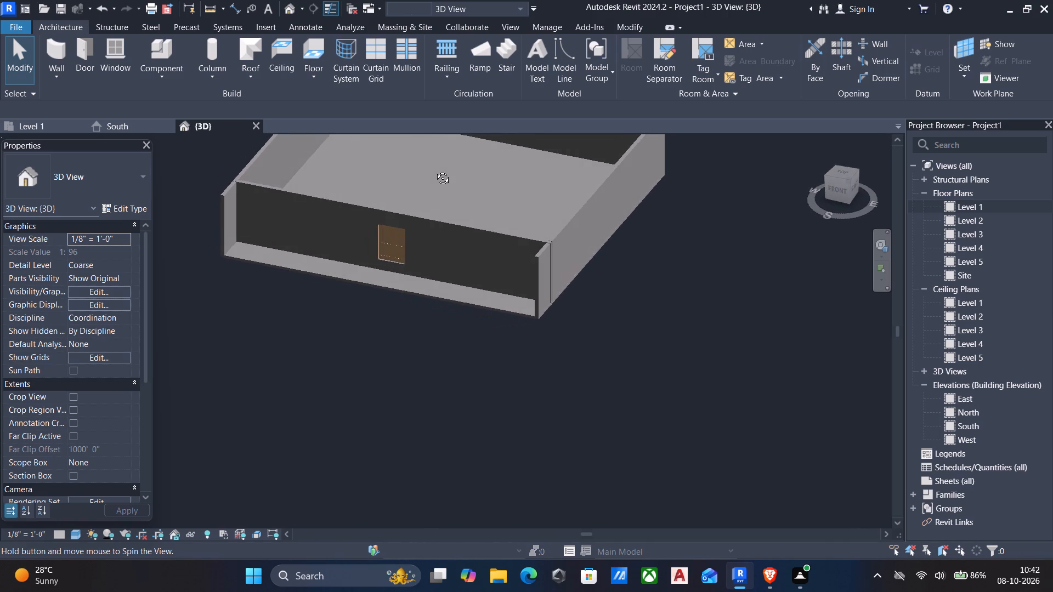
middle_click_drag(434, 170, 439, 157, "shift")
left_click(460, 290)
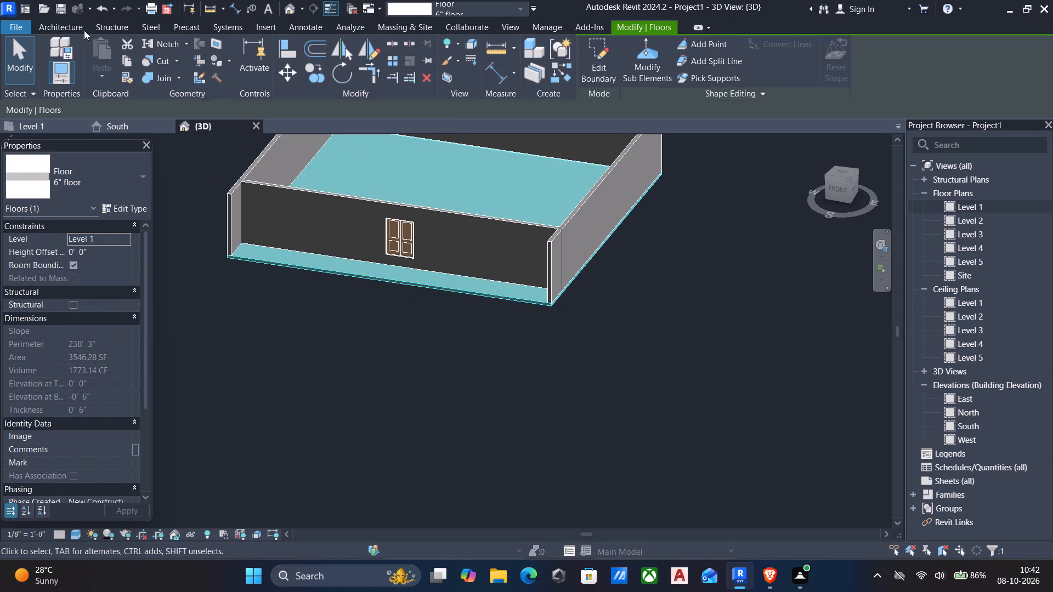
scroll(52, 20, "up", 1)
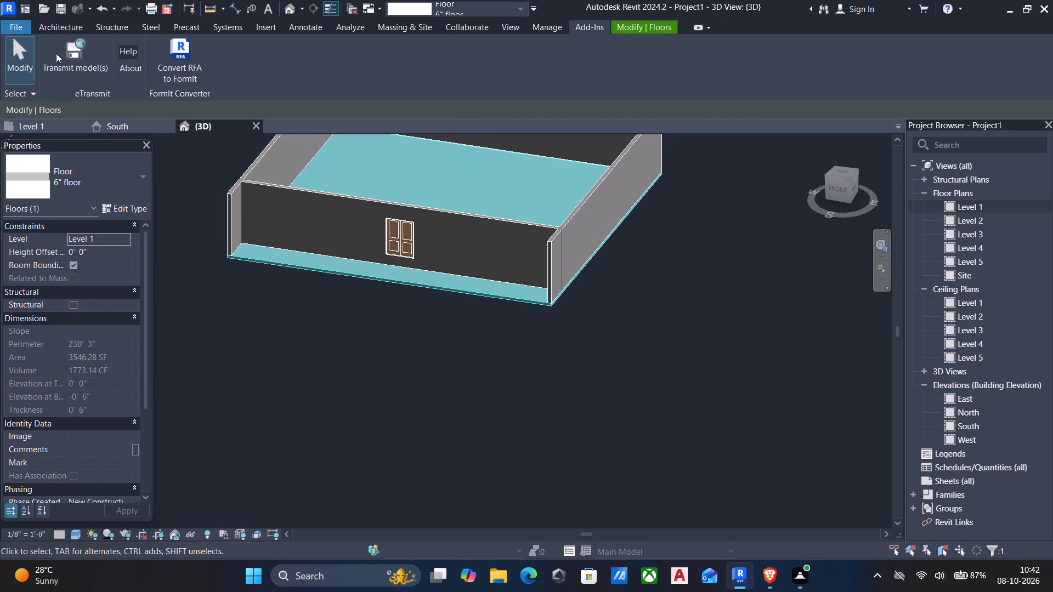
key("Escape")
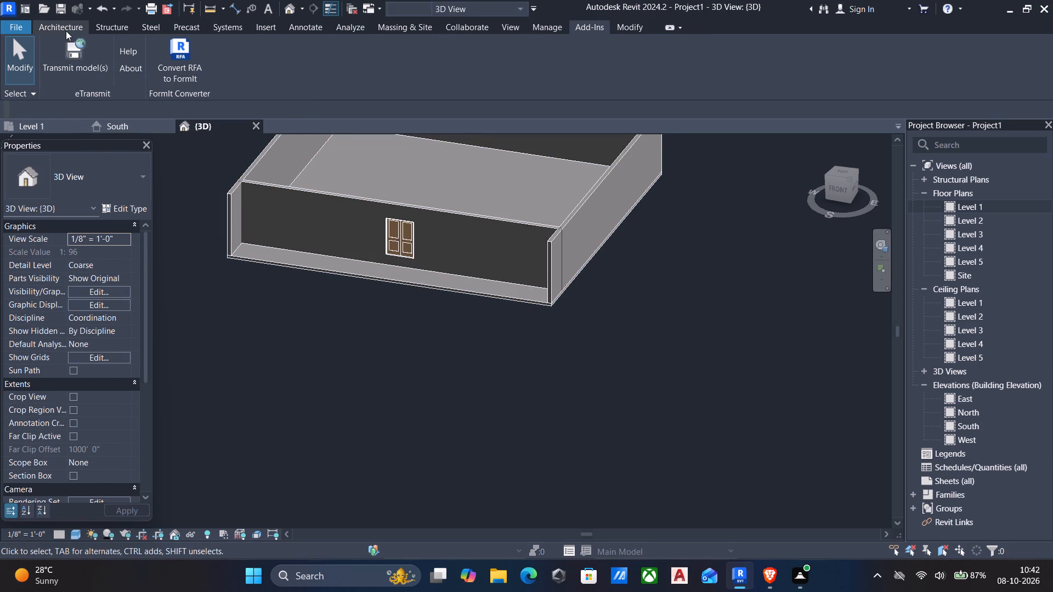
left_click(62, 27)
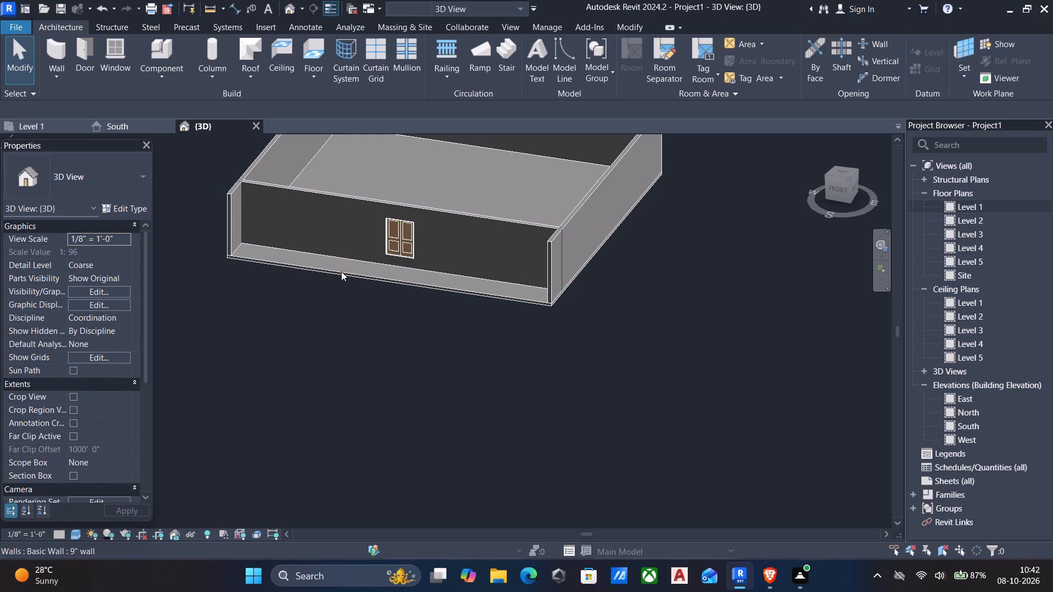
Copy the 6" floor and paste it aligned to Level 2.
left_click(340, 273)
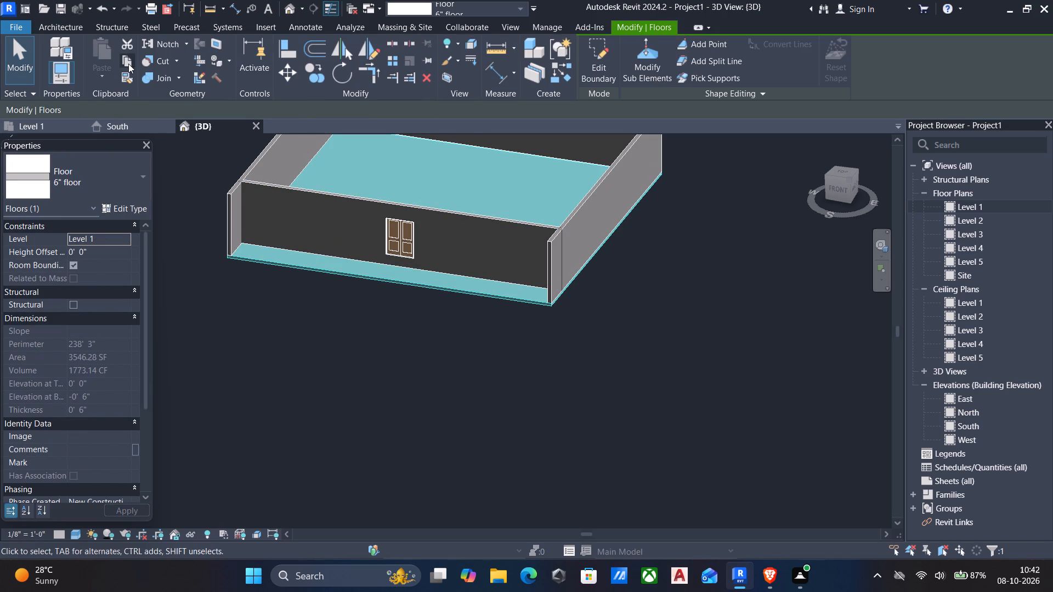
left_click(128, 64)
left_click(103, 75)
left_click(120, 125)
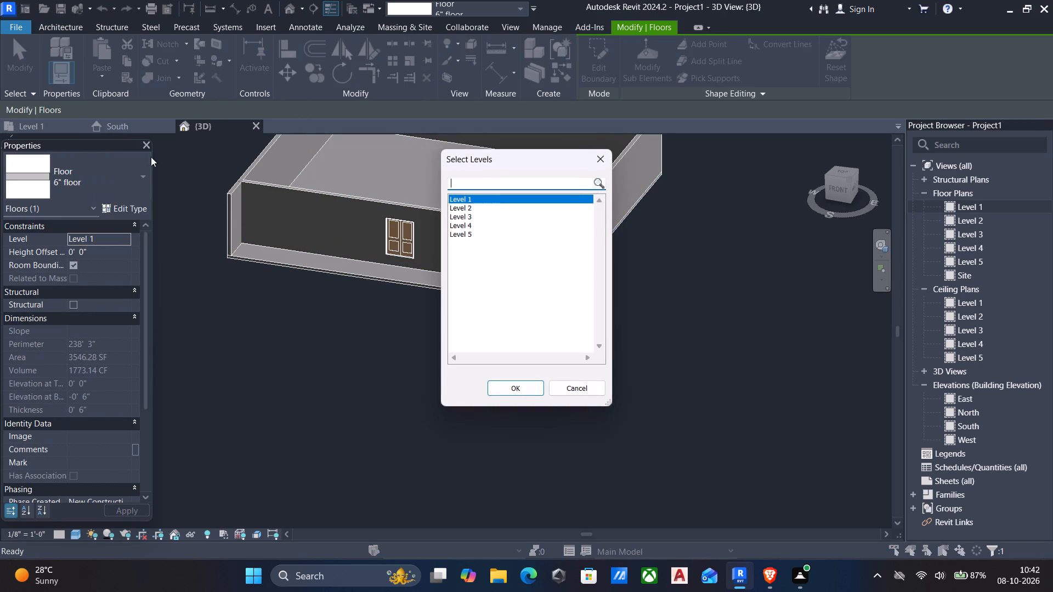
left_click(486, 210)
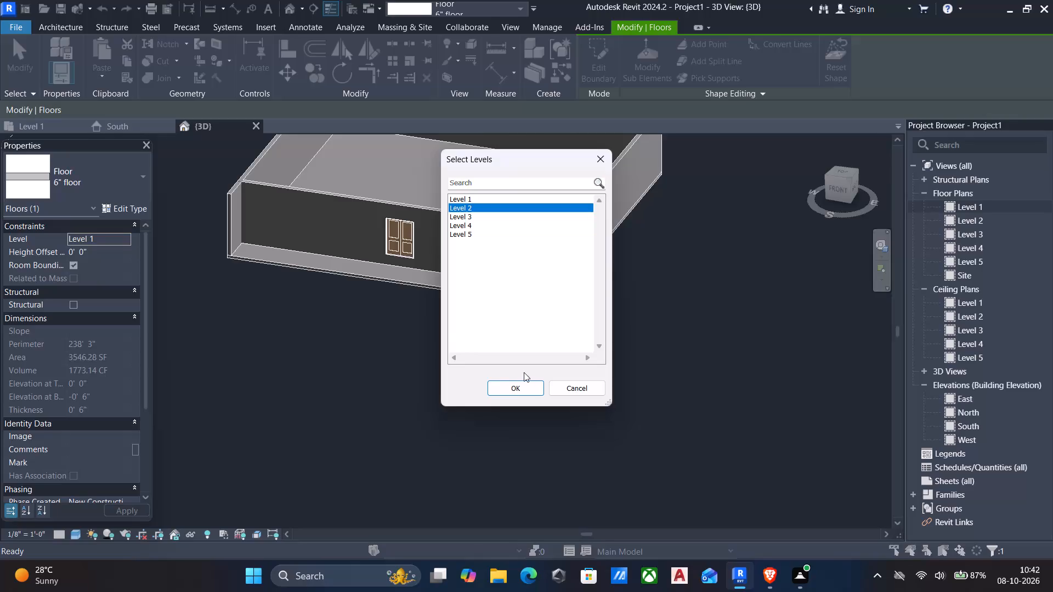
left_click(517, 386)
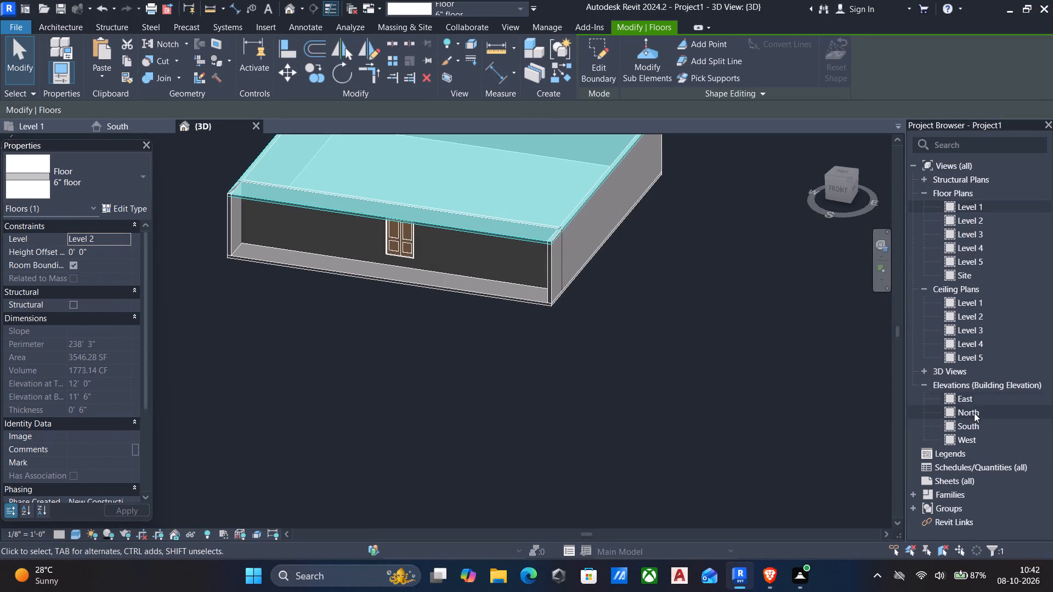
In the North elevation, raise the Level 2 floor to a height offset of 0' 6" so it sits on top of the walls.
double_click(974, 414)
scroll(372, 366, "up", 4)
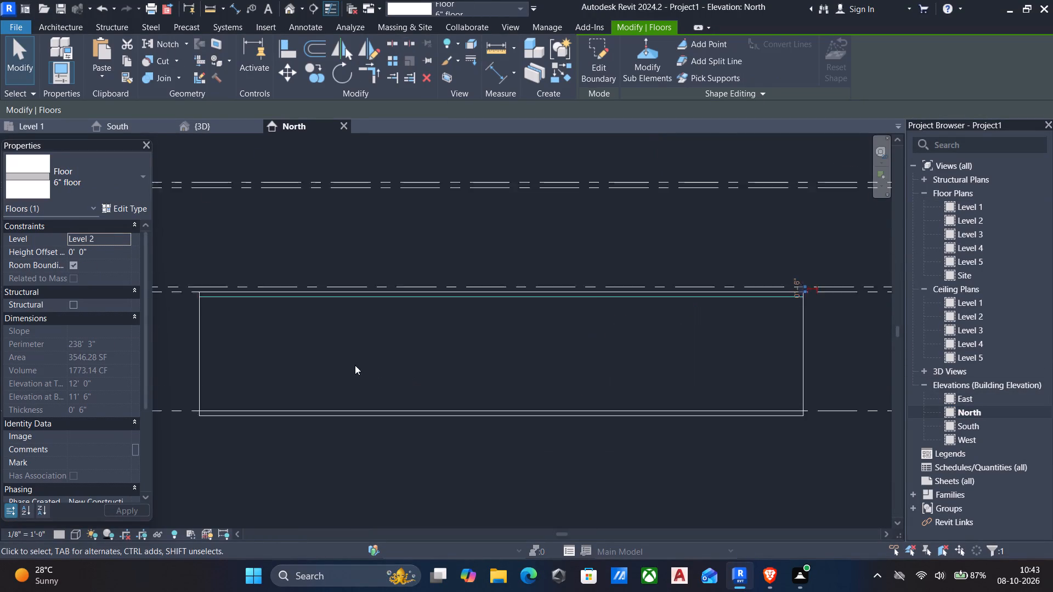
scroll(355, 365, "up", 2)
scroll(327, 281, "up", 4)
scroll(314, 305, "down", 6)
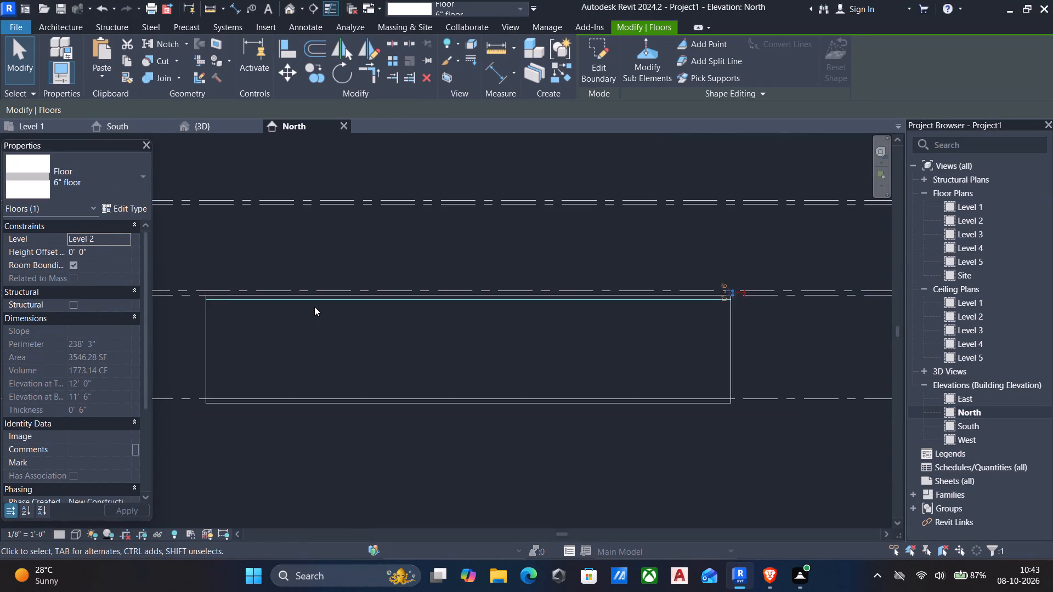
scroll(318, 314, "down", 5)
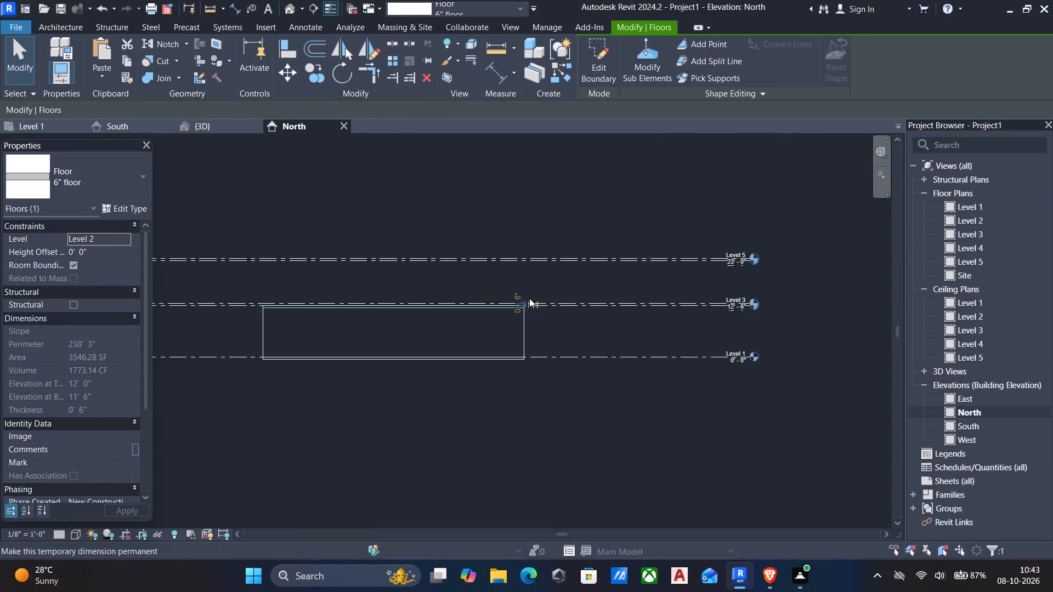
key("Up")
scroll(538, 308, "up", 6)
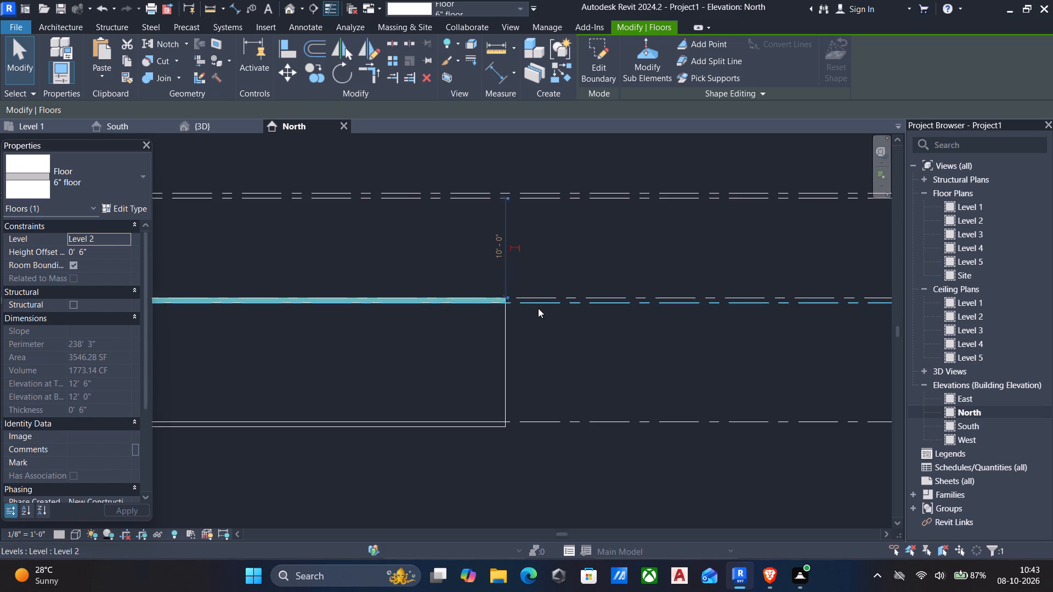
scroll(537, 310, "up", 9)
scroll(535, 315, "down", 6)
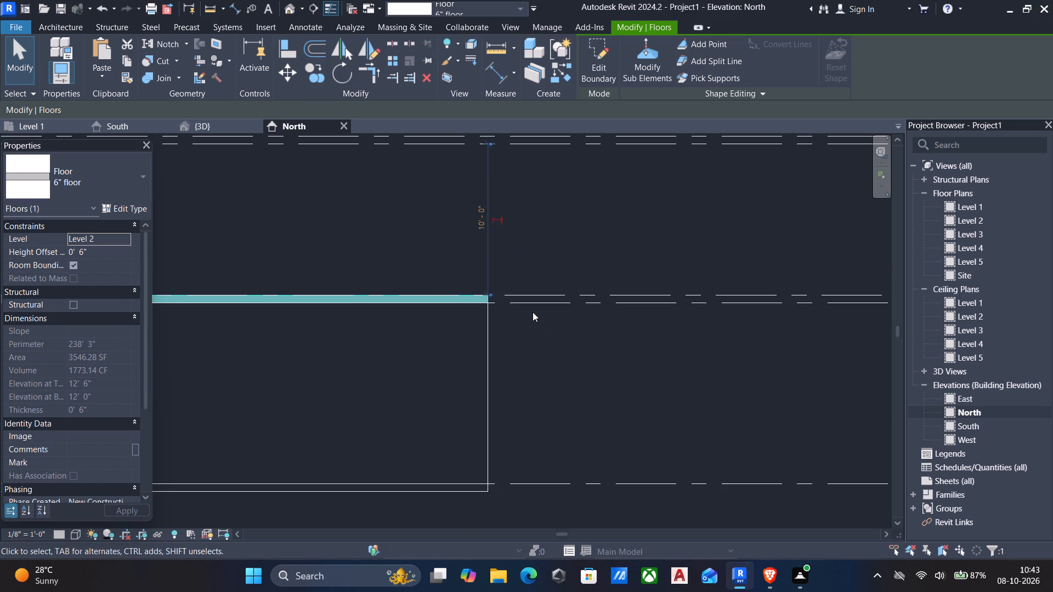
scroll(531, 312, "down", 7)
key("Escape")
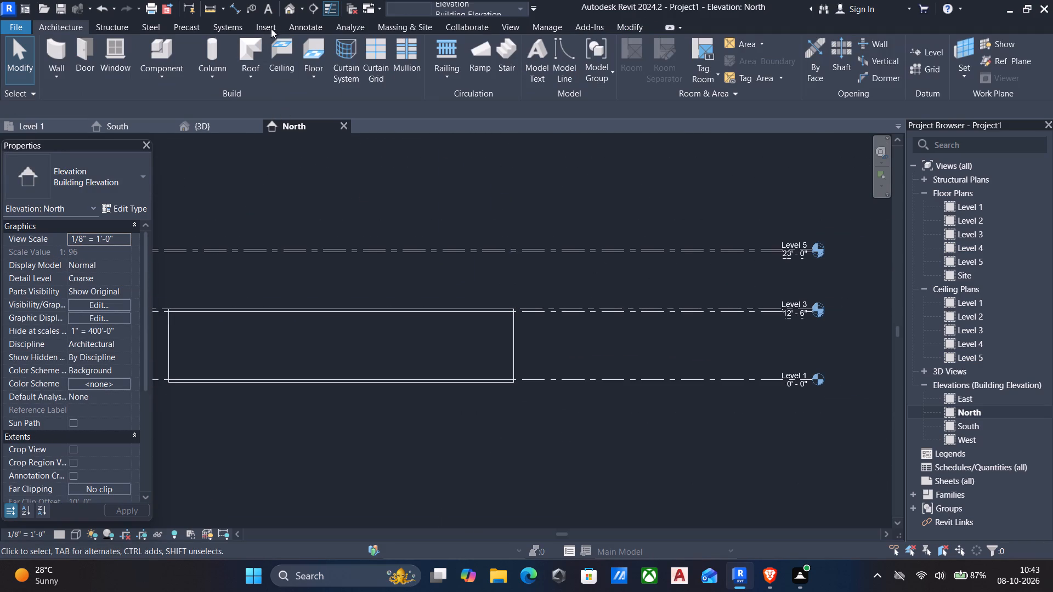
Examine the building with its upper slab and open south front in the 3D view.
left_click(293, 12)
scroll(336, 292, "down", 5)
middle_click_drag(372, 329, 367, 325, "shift")
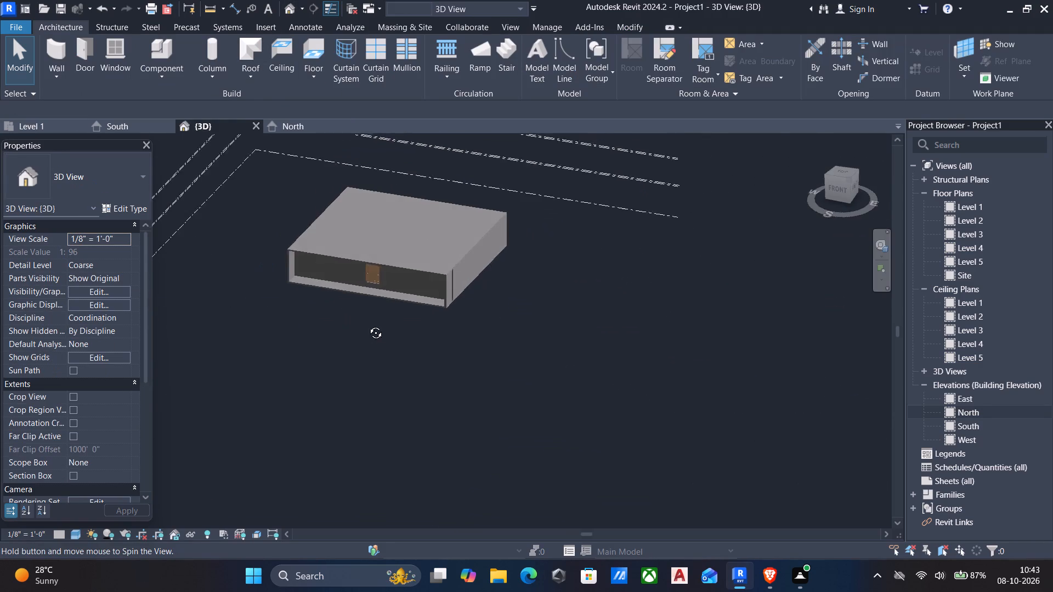
middle_click_drag(367, 325, 282, 296, "shift")
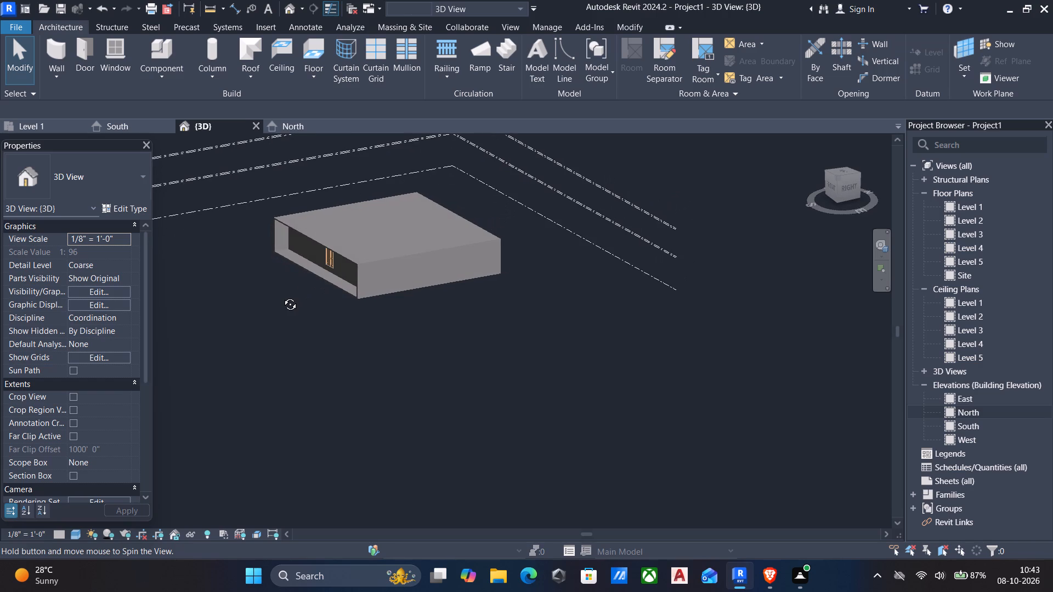
middle_click_drag(282, 296, 354, 257, "shift")
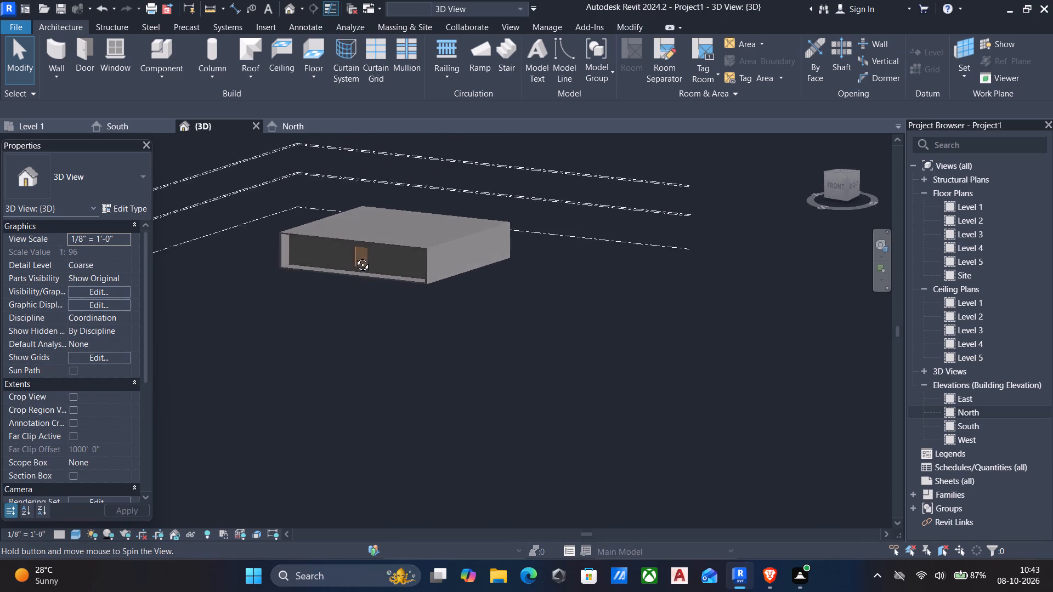
Examine the open south front, the pocket door and the upper slab from several angles in the 3D view.
middle_click_drag(354, 257, 292, 296, "shift")
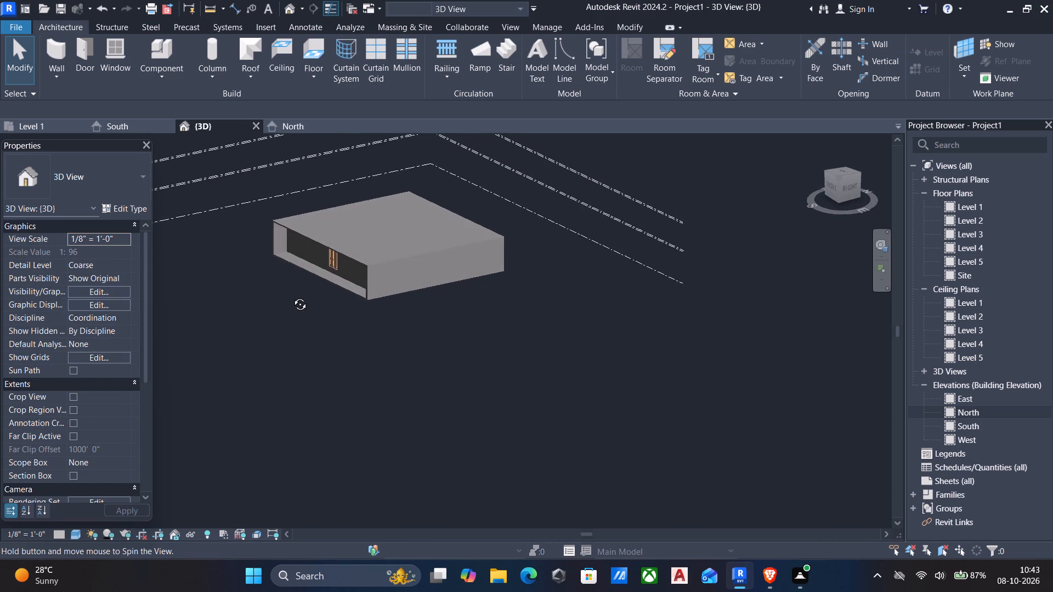
middle_click_drag(292, 296, 358, 265, "shift")
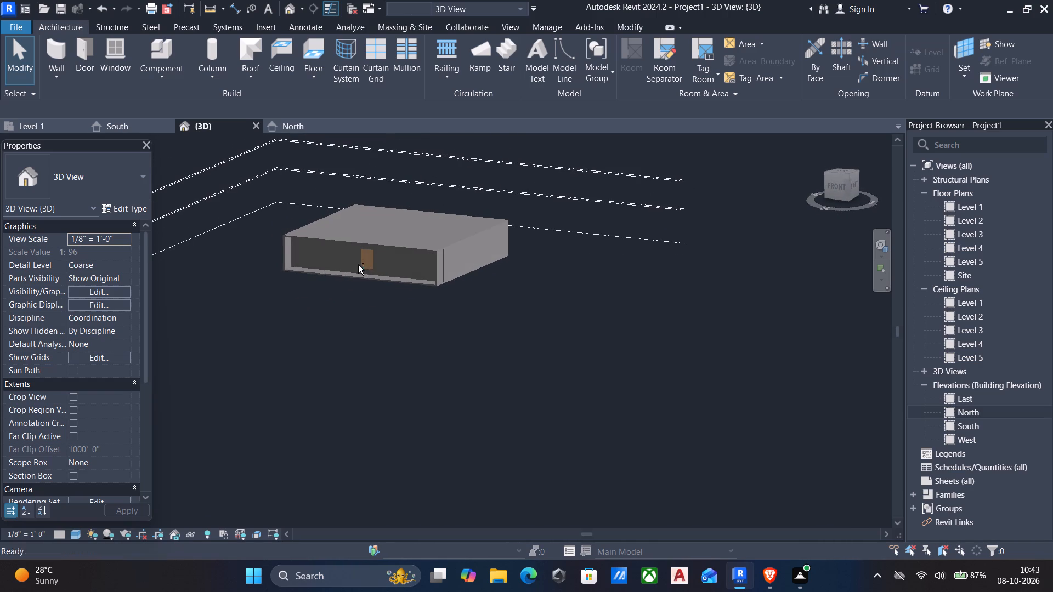
middle_click_drag(358, 265, 445, 243, "shift")
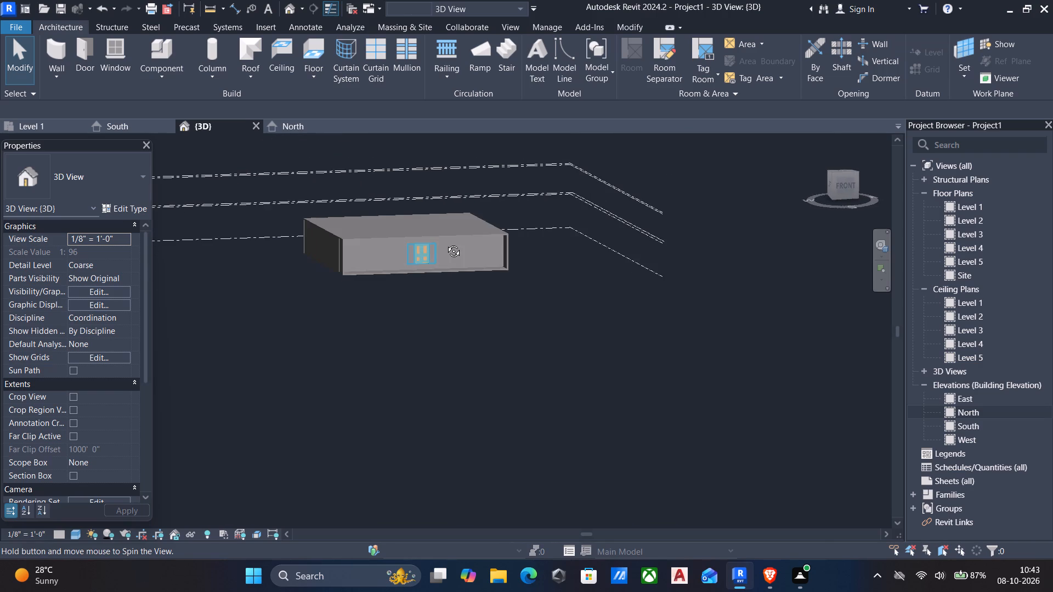
middle_click_drag(445, 243, 312, 292, "shift")
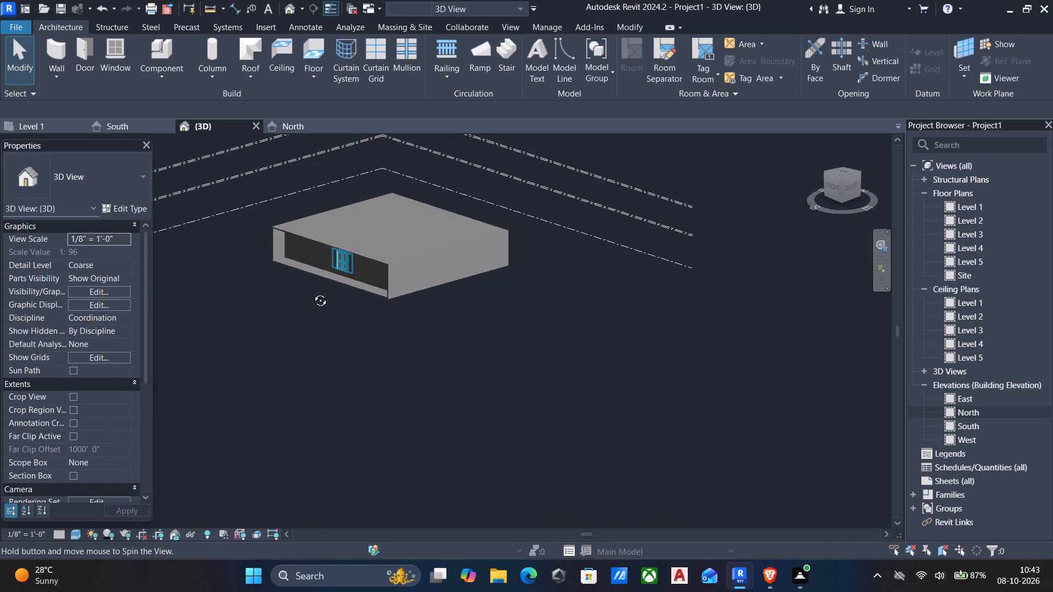
middle_click_drag(312, 292, 313, 292, "shift")
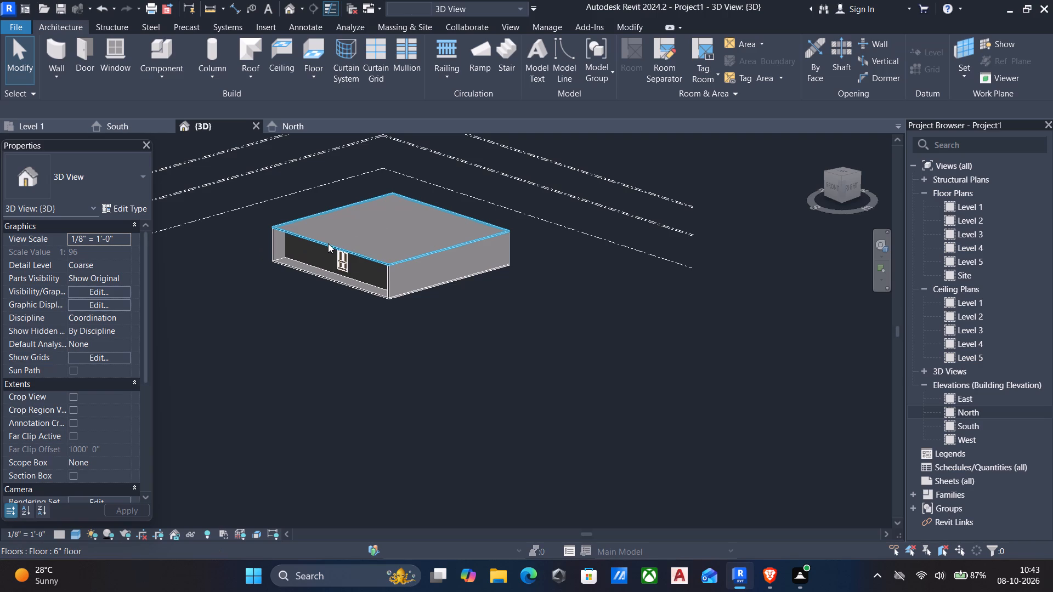
scroll(328, 243, "up", 4)
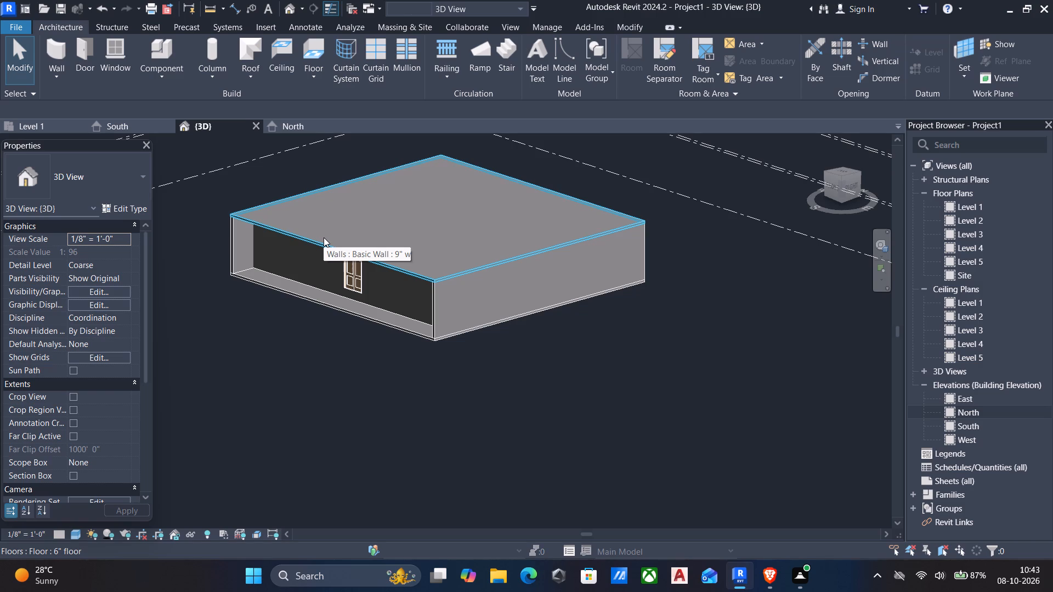
On the Level 2 floor plan, start a roof by footprint and duplicate the Generic - 12" roof type as 6" roof.
double_click(970, 223)
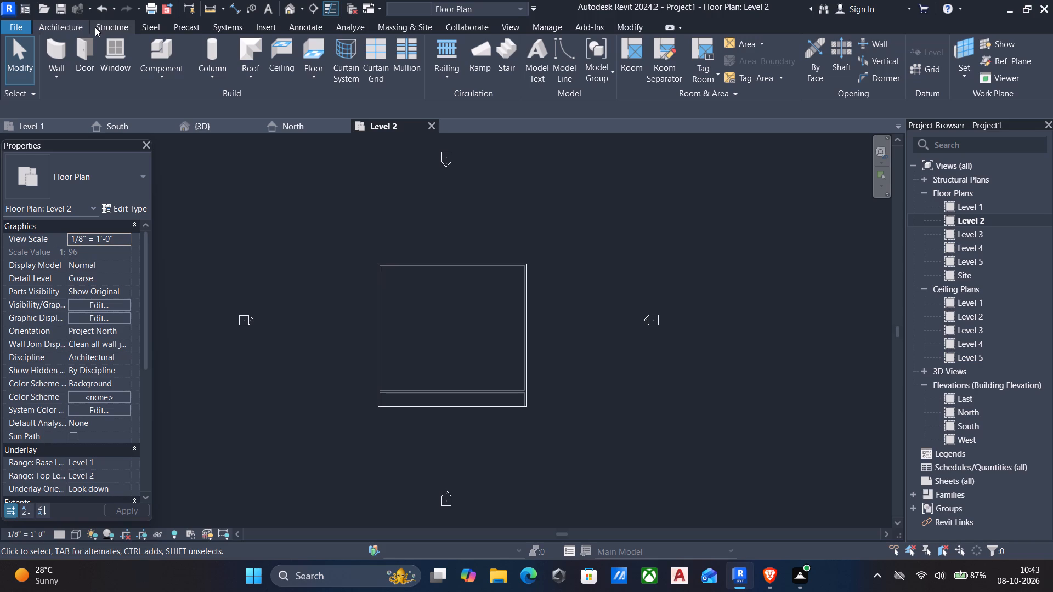
left_click(72, 28)
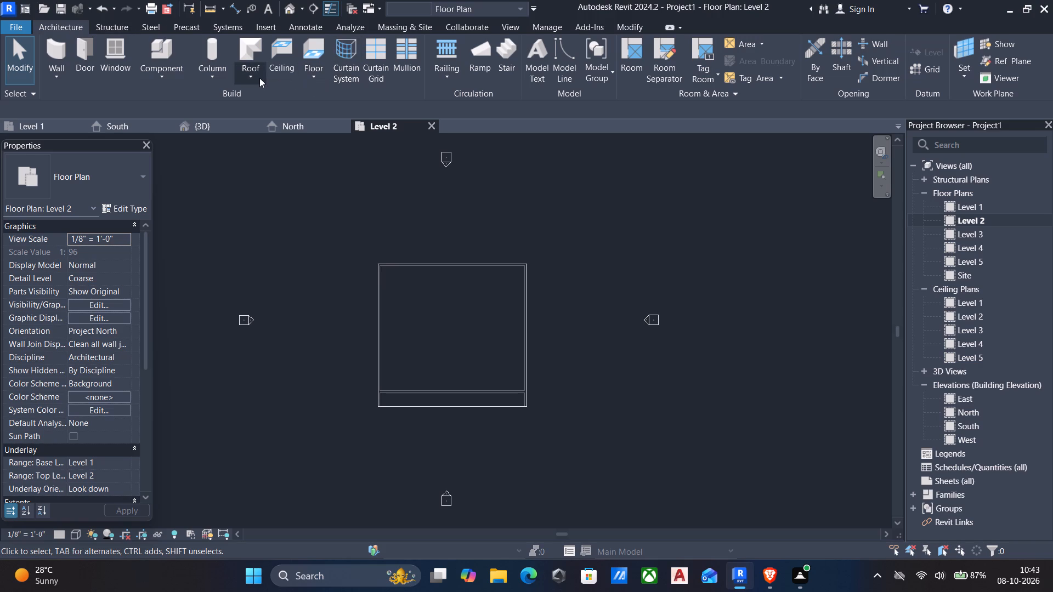
left_click(259, 78)
left_click(282, 96)
left_click(120, 185)
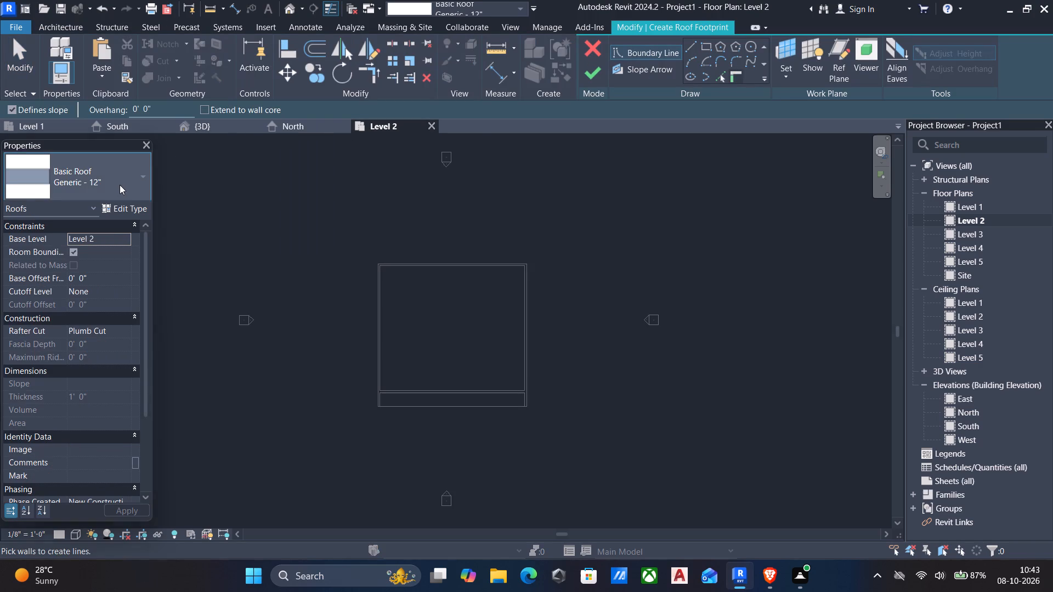
scroll(62, 259, "up", 5)
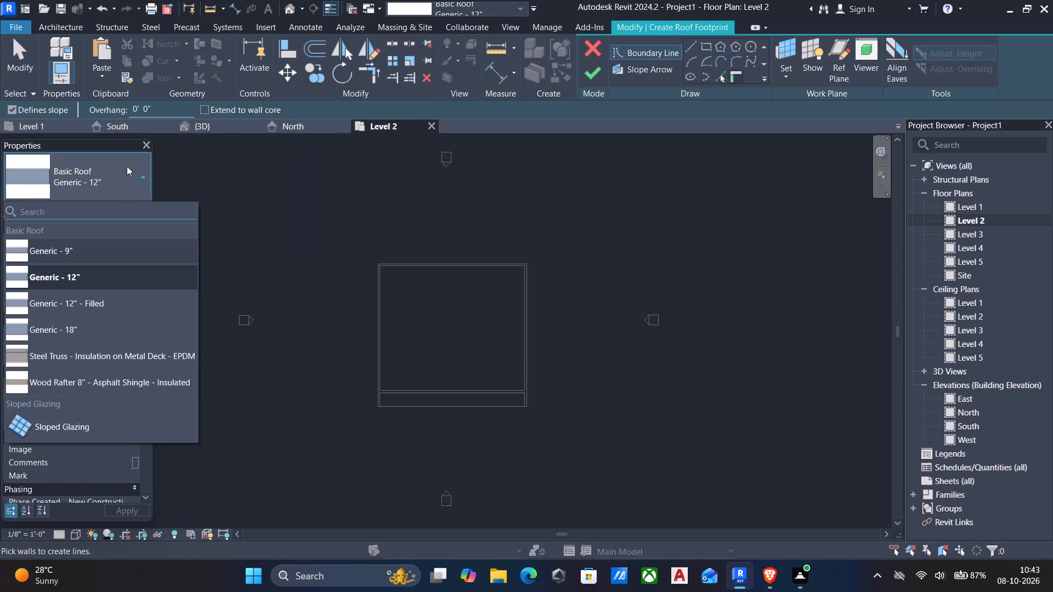
left_click(141, 177)
left_click(135, 201)
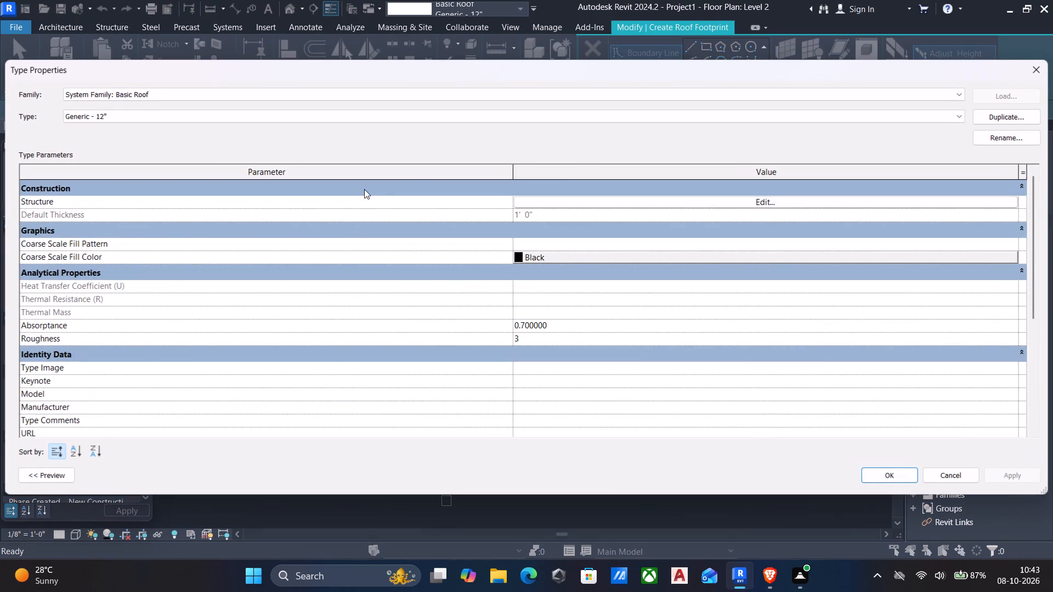
left_click(991, 115)
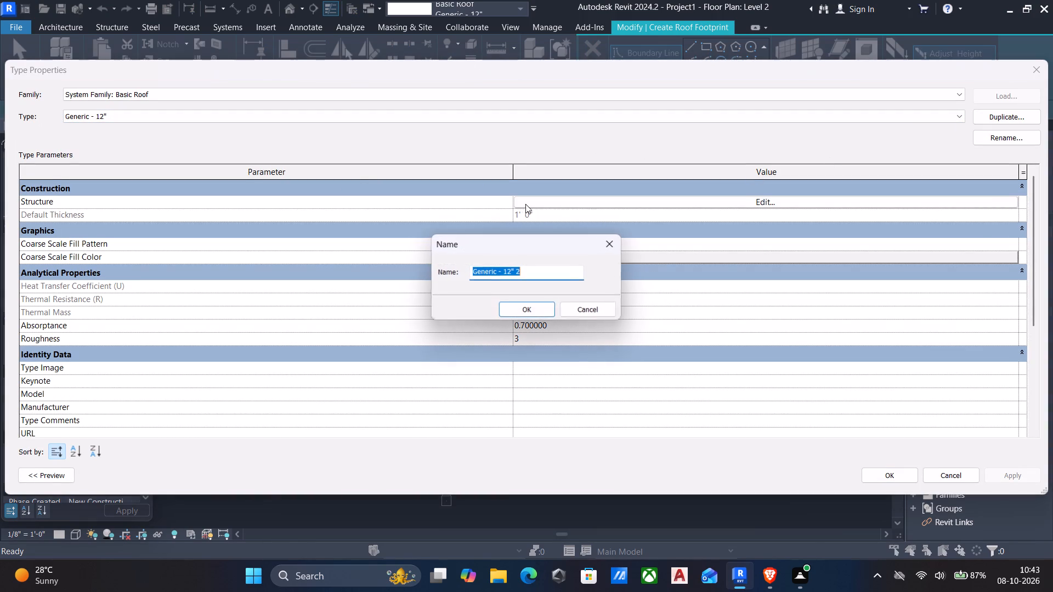
key("Return")
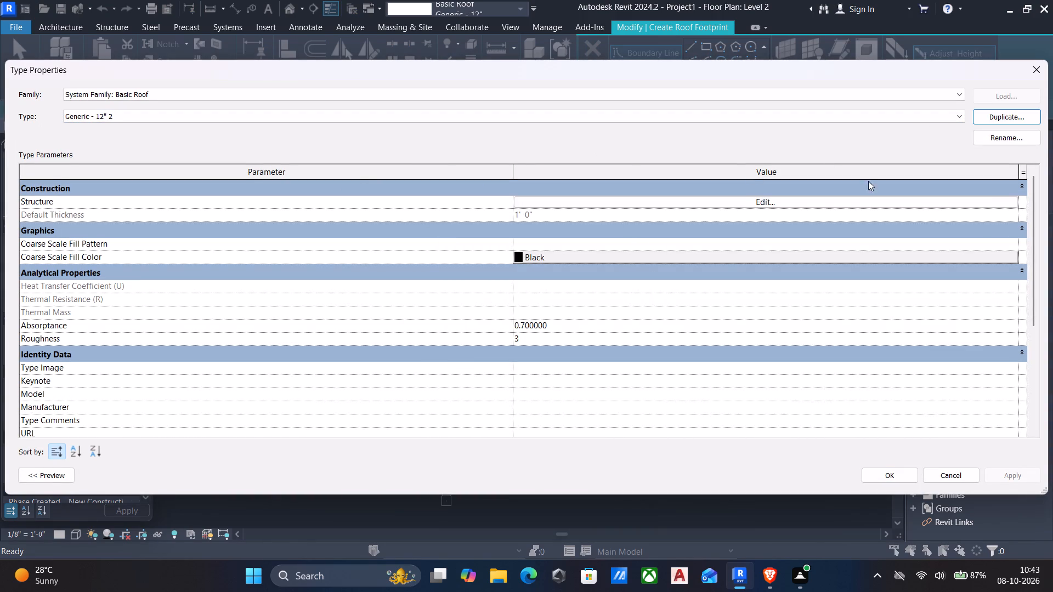
left_click(1000, 134)
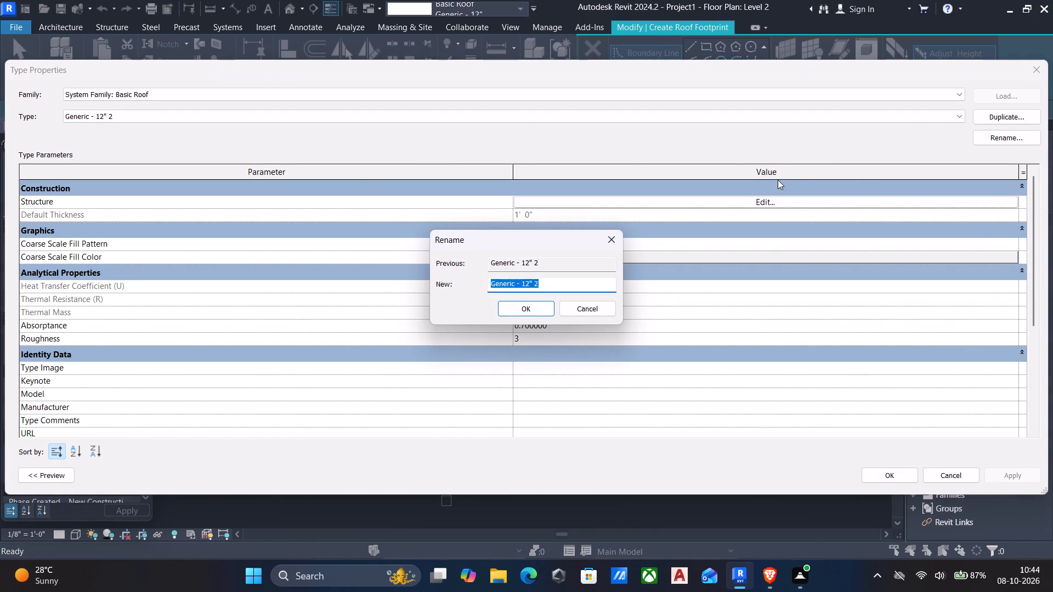
key("BackSpace")
type("6\"")
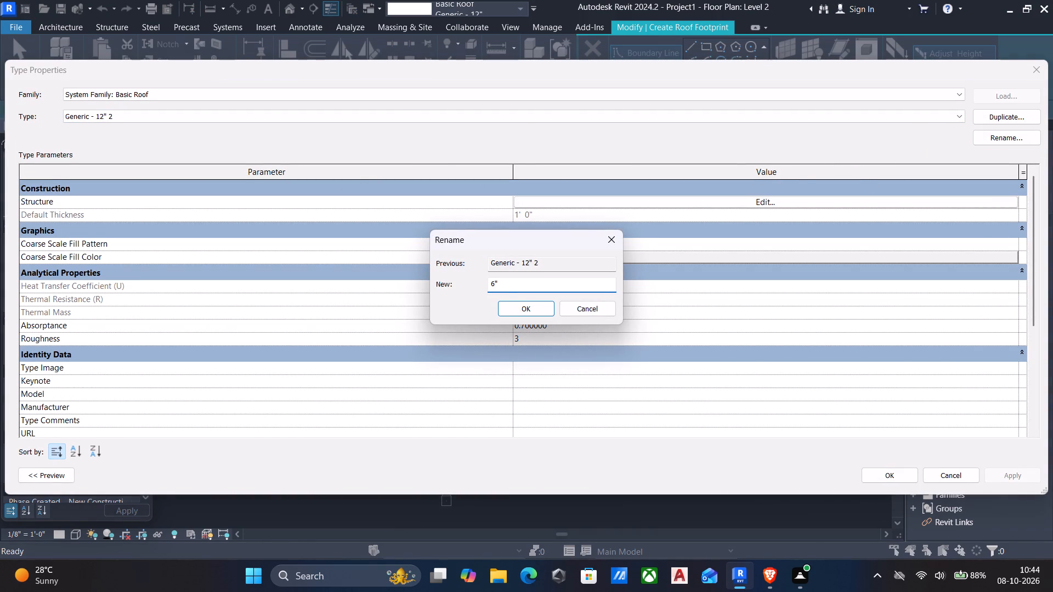
key("space")
type("roof")
left_click(526, 303)
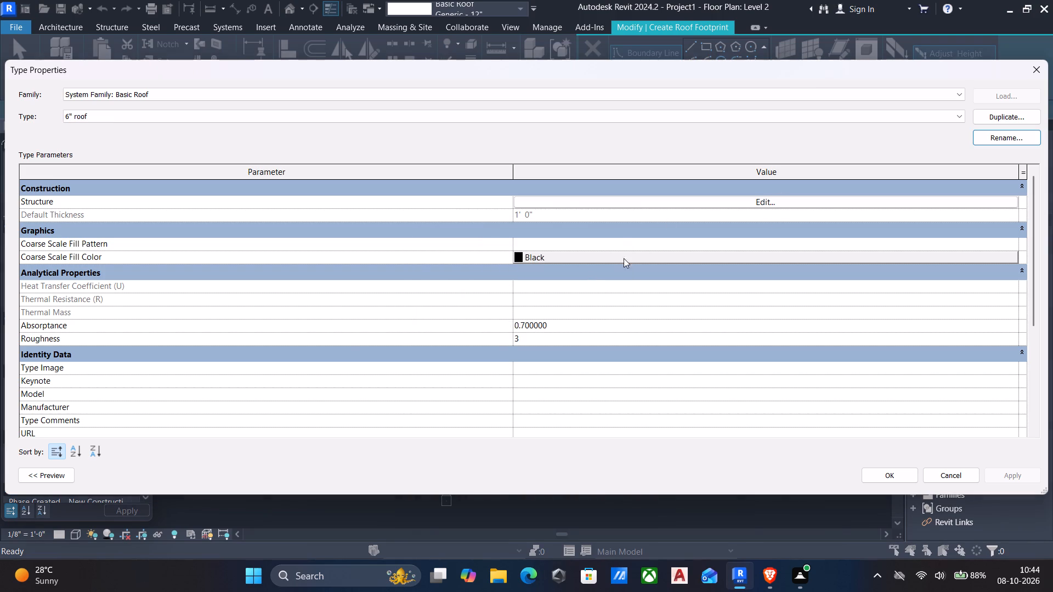
Set the structure layer thickness of the 6" roof type to 6" and apply the type changes.
left_click(784, 198)
left_click(624, 197)
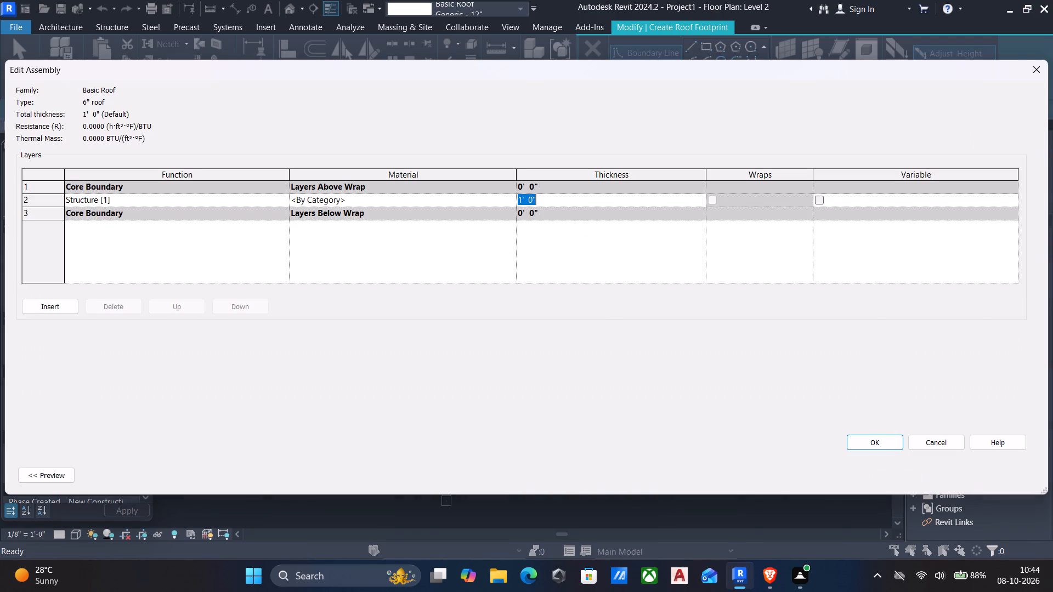
key("6")
key("shift+quotedbl")
key("Return")
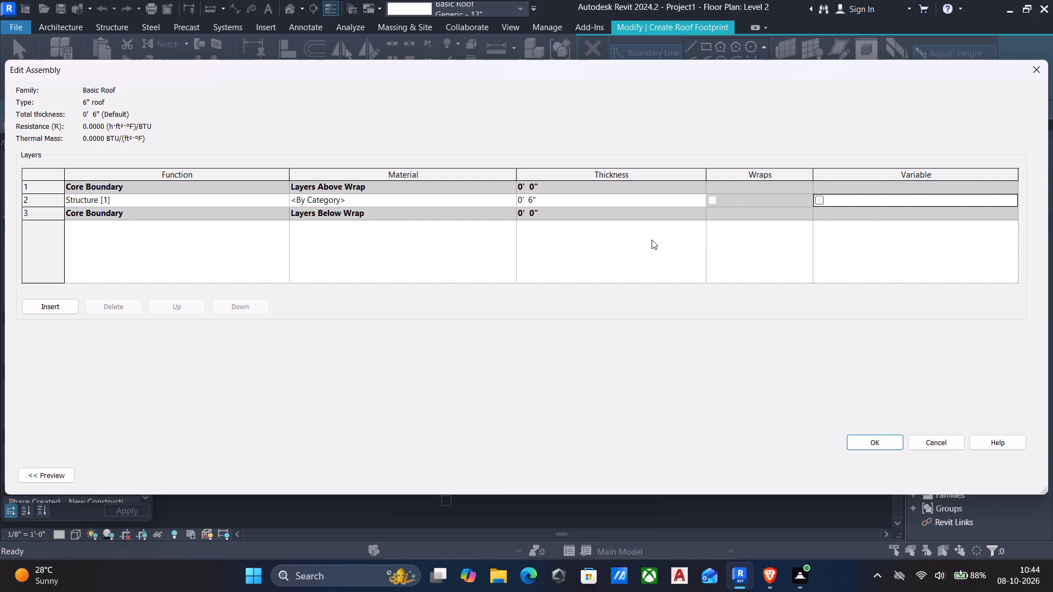
left_click(870, 443)
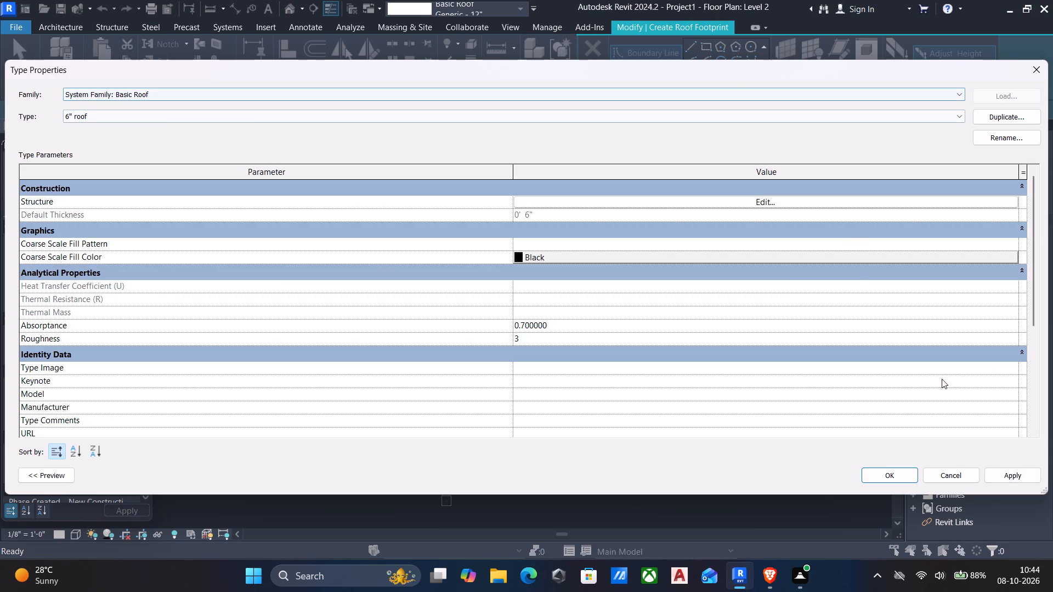
left_click(1007, 479)
left_click(868, 475)
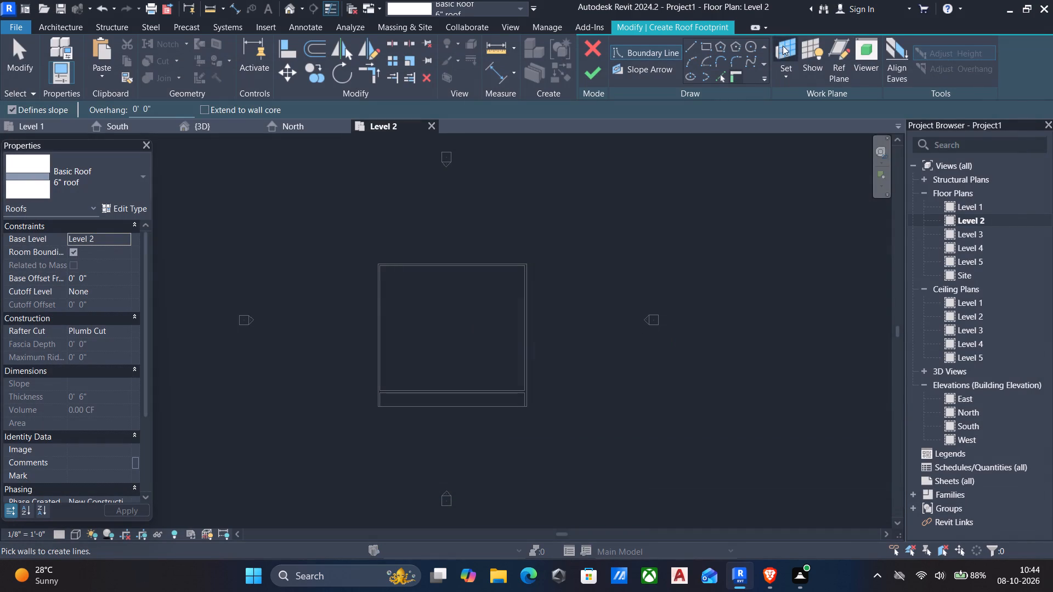
Sketch a rectangular roof boundary about 60' 9" by 6' 4" outward from the extension's south edge, spanning the building's full width.
left_click(706, 45)
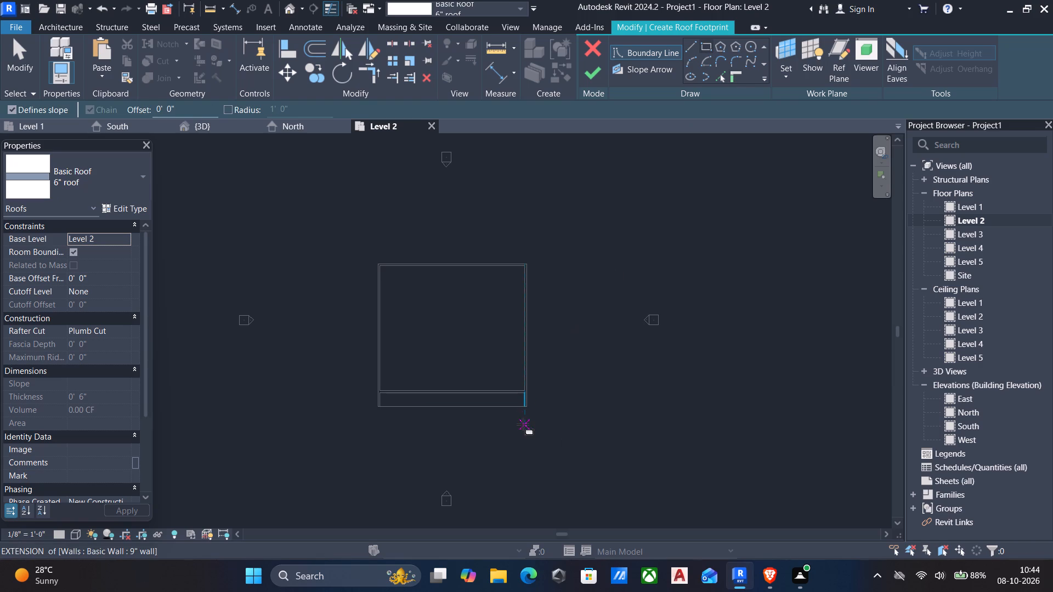
scroll(529, 425, "up", 5)
left_click(524, 387)
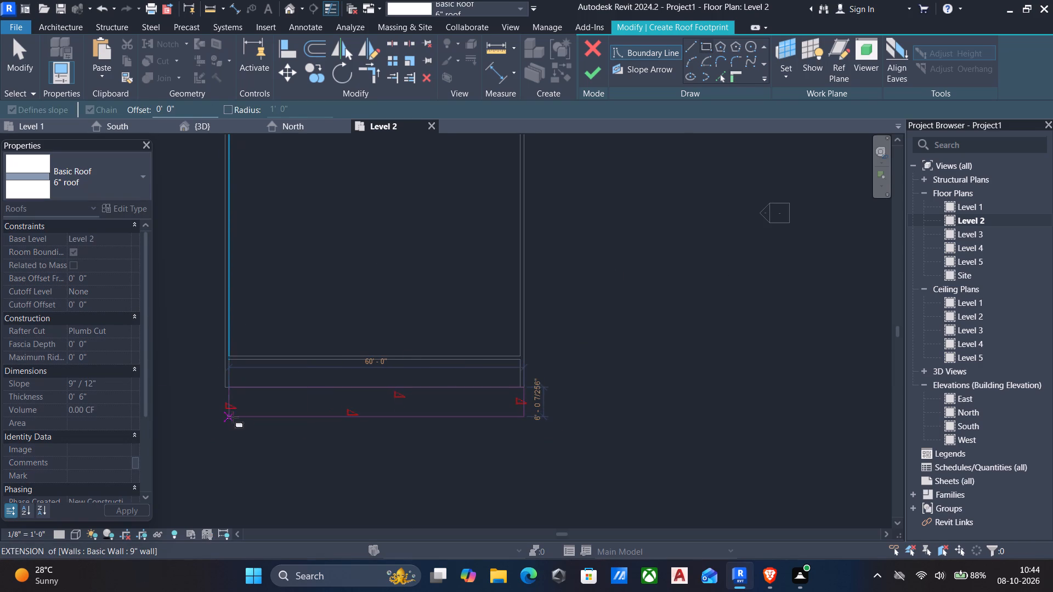
left_click(226, 418)
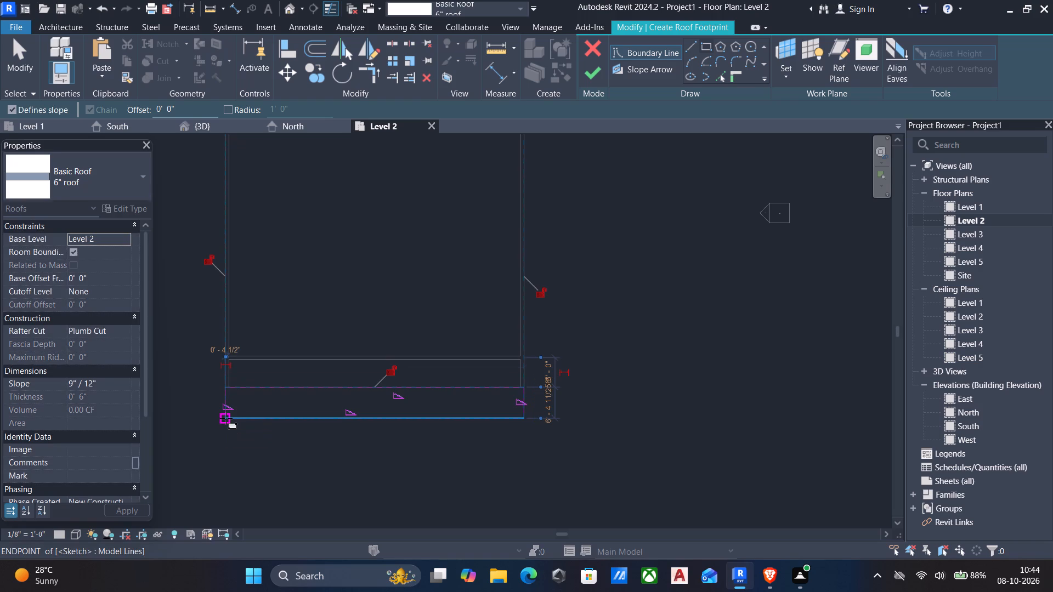
key("Escape")
key("Escape")
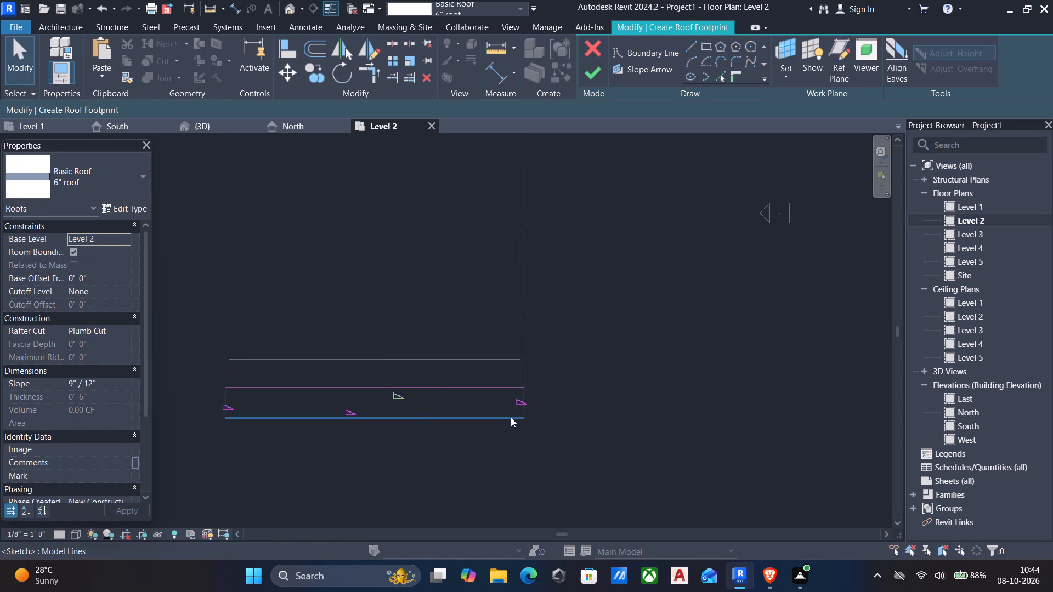
Set the roof footprint's projection beyond the extension's south edge to 4'.
left_click(510, 414)
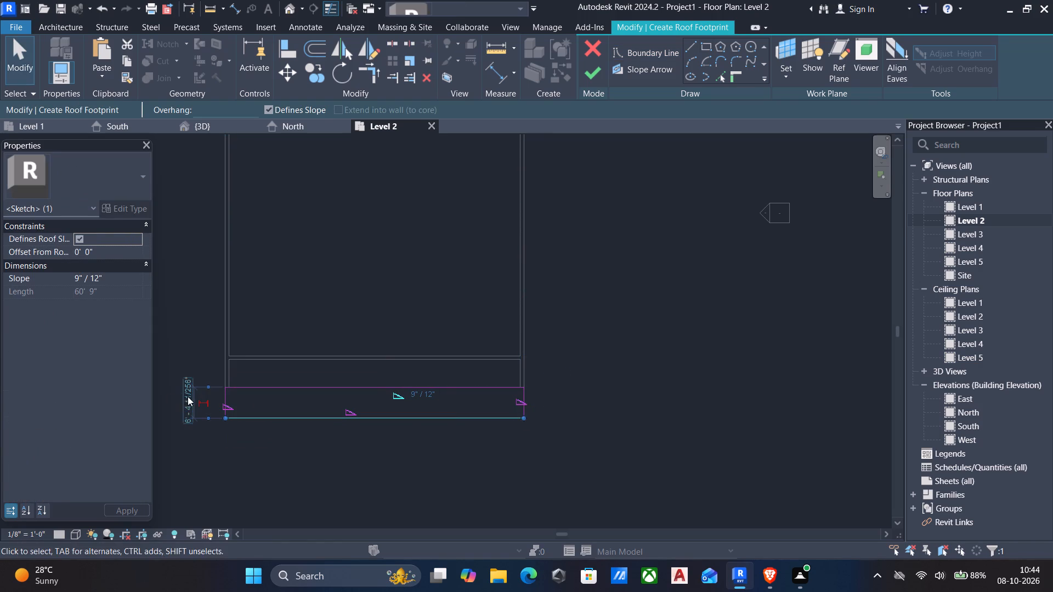
left_click(188, 396)
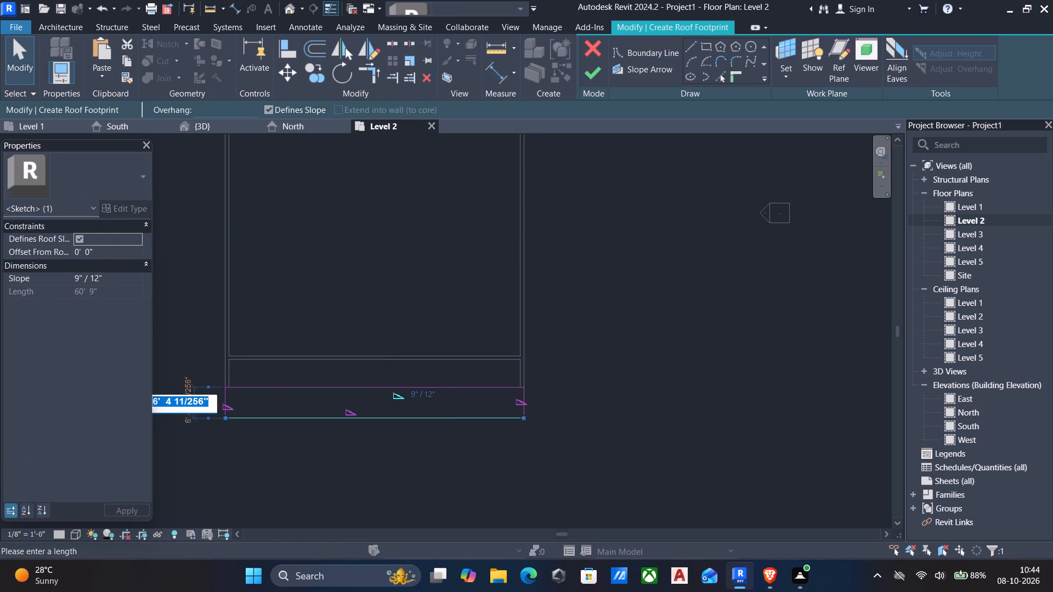
type("4'")
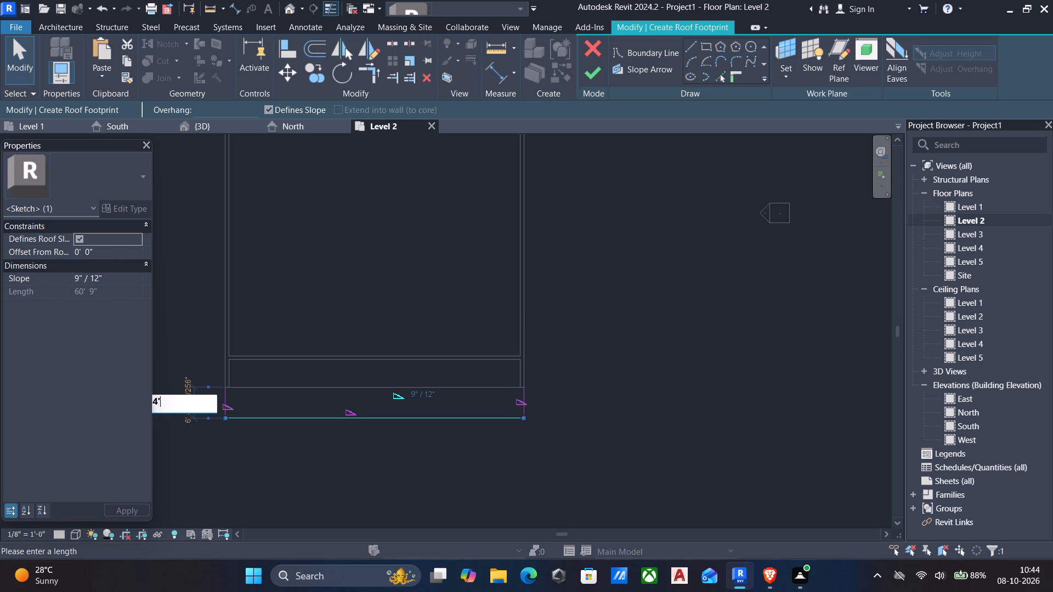
key("Return")
key("Escape")
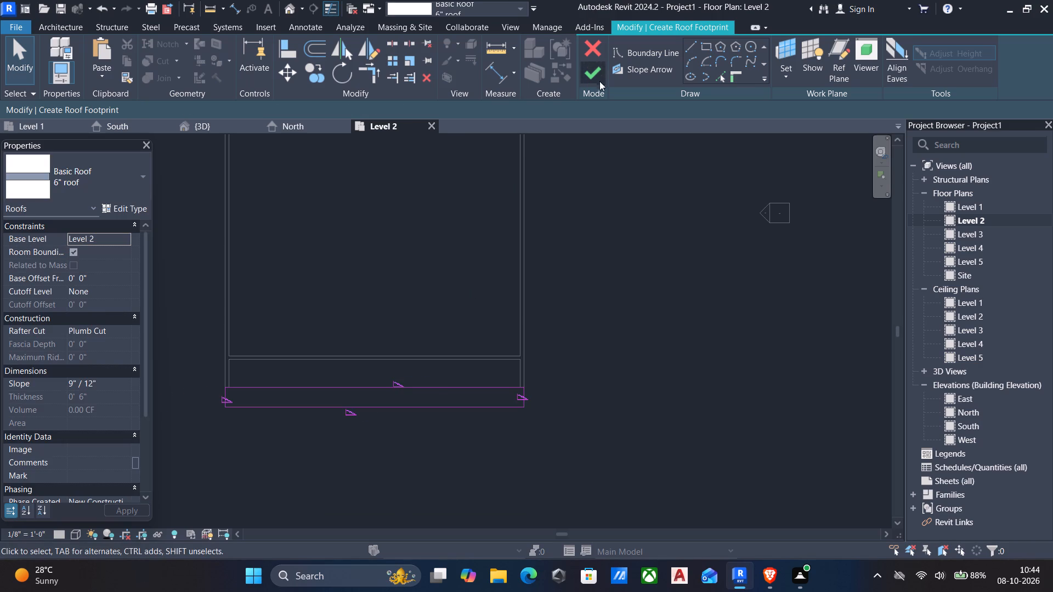
Remove the slope definition from the footprint edge adjoining the building and finish the roof sketch.
left_click(389, 382)
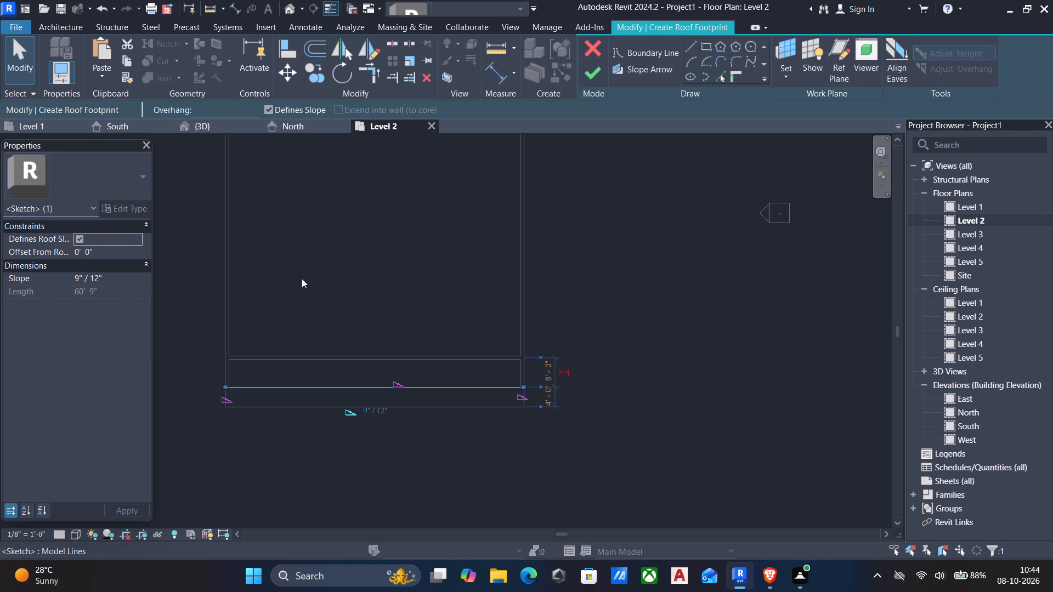
left_click(269, 111)
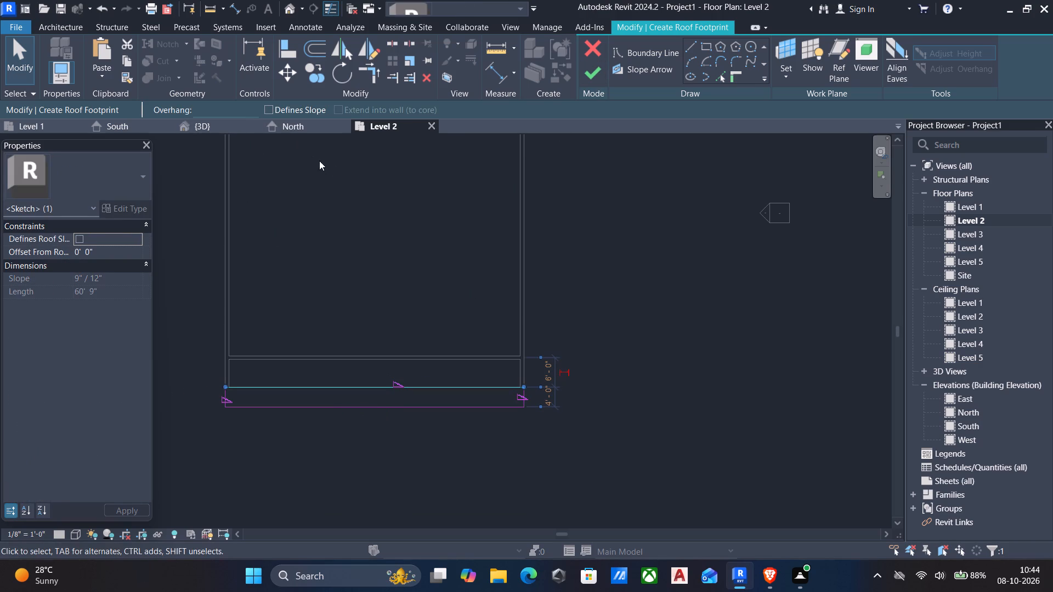
left_click(587, 79)
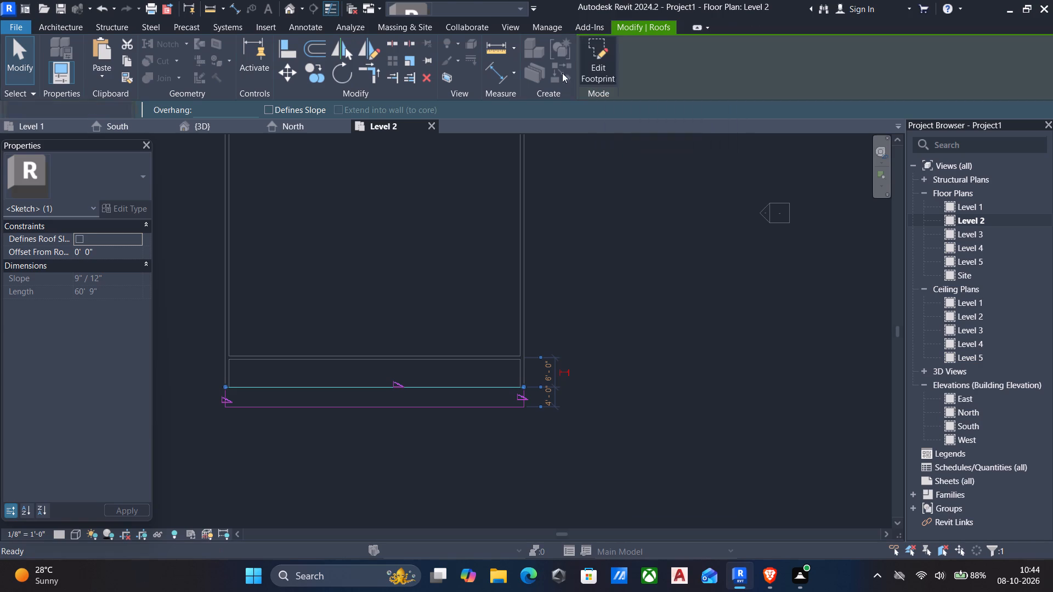
Examine the sloped roof over the open south front from several angles in the 3D view.
left_click(287, 13)
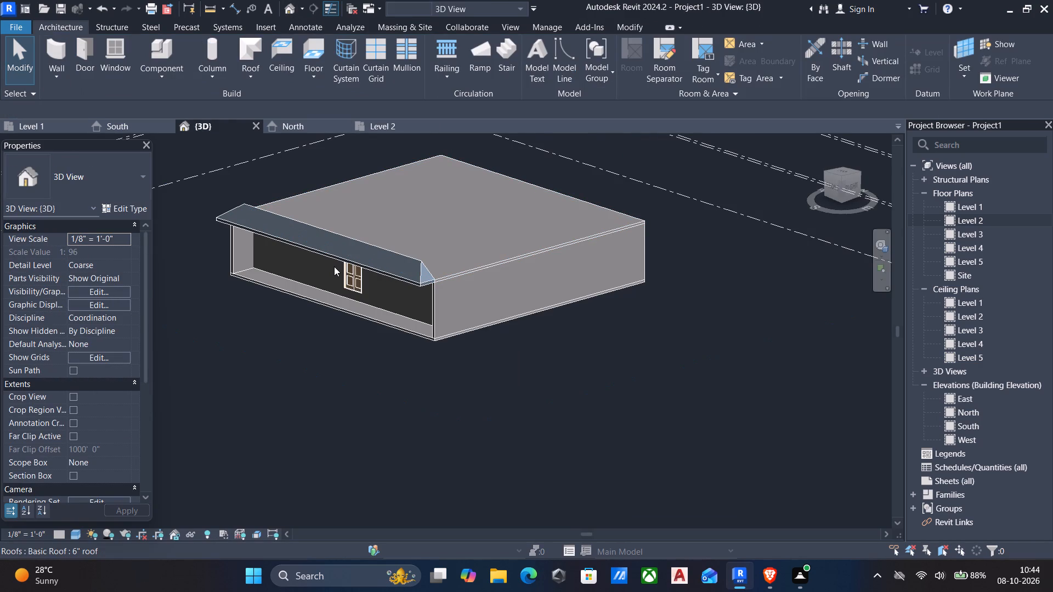
scroll(334, 266, "up", 5)
scroll(334, 266, "down", 6)
middle_click_drag(348, 294, 353, 275)
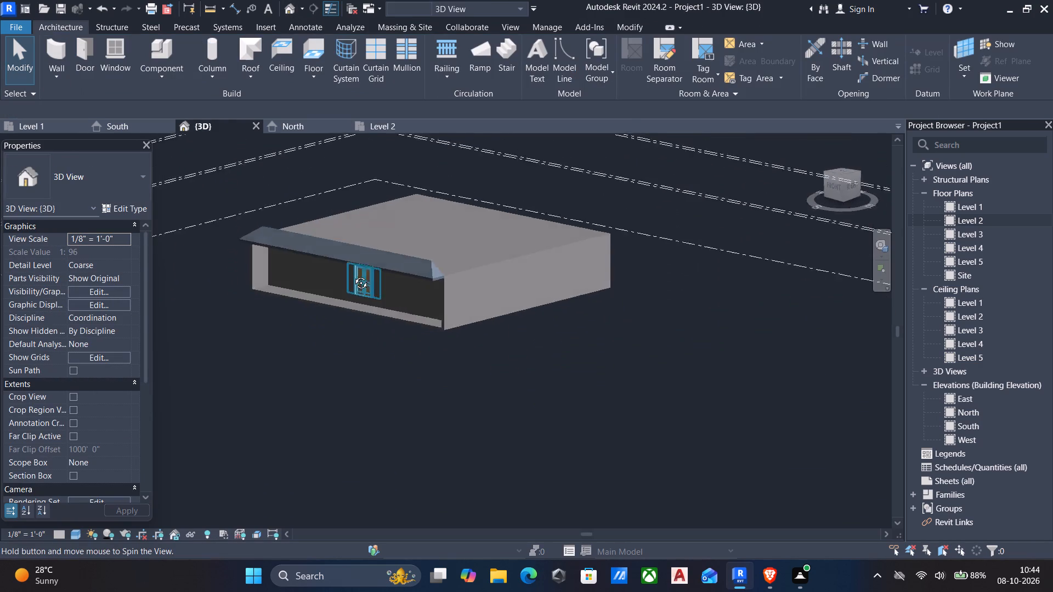
middle_click_drag(353, 275, 239, 240)
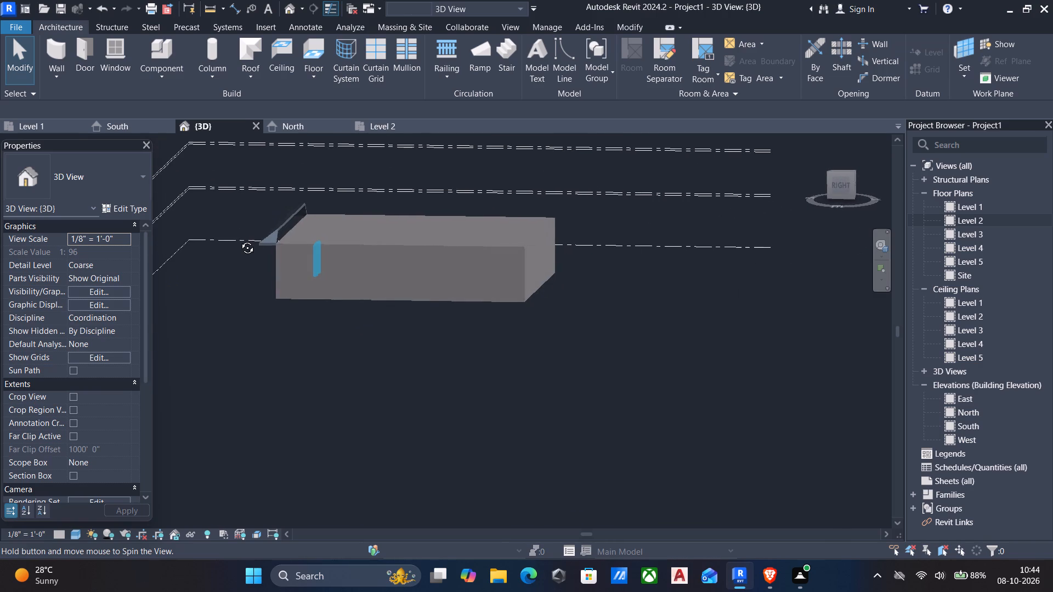
Lower the front roof in the South elevation to a base offset of -2' 0" from Level 2.
middle_click_drag(239, 240, 290, 209)
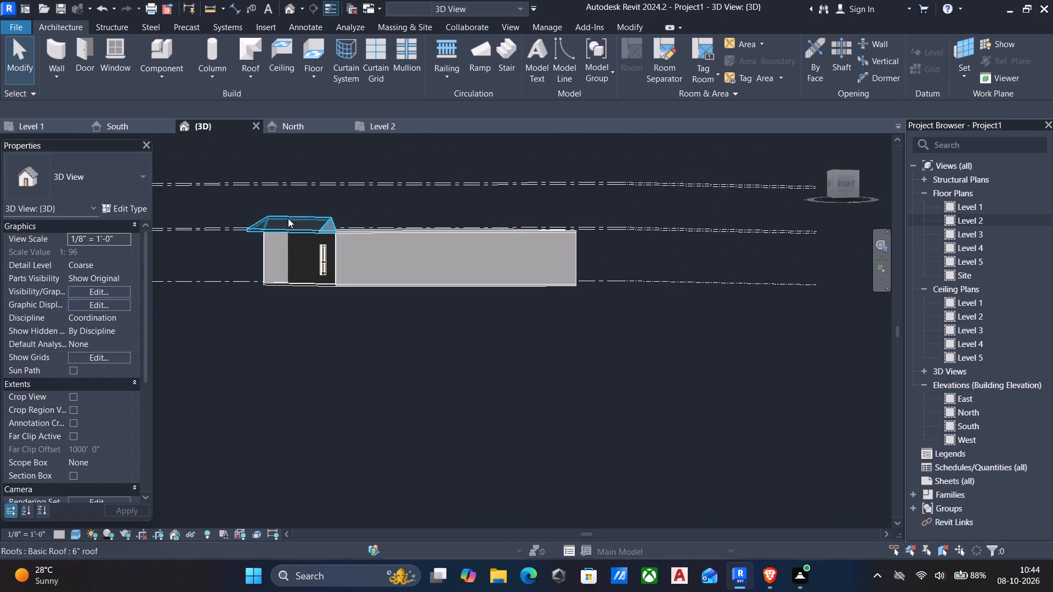
scroll(287, 226, "up", 4)
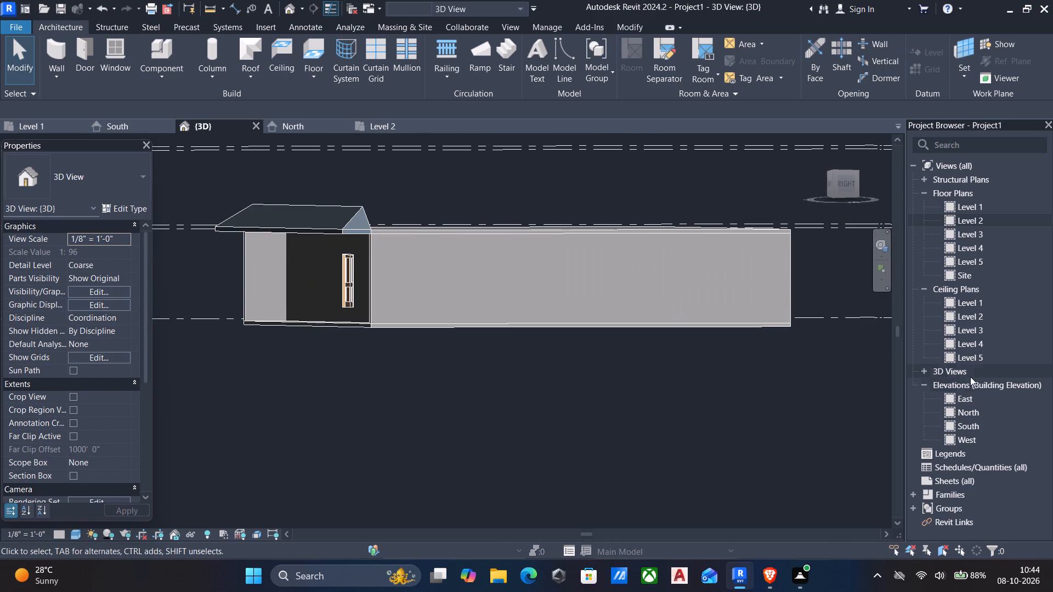
double_click(976, 412)
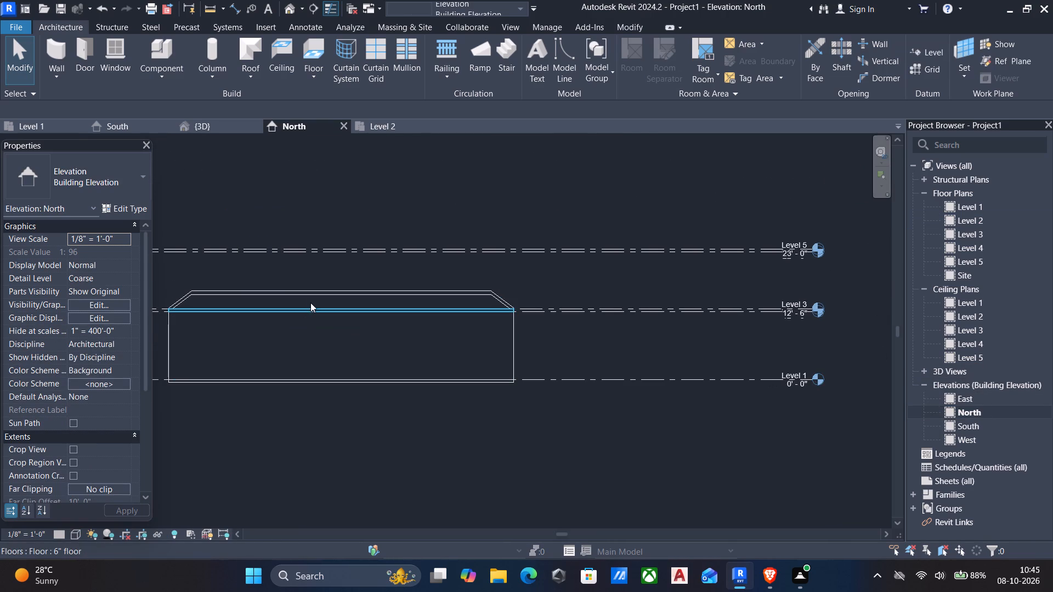
double_click(977, 420)
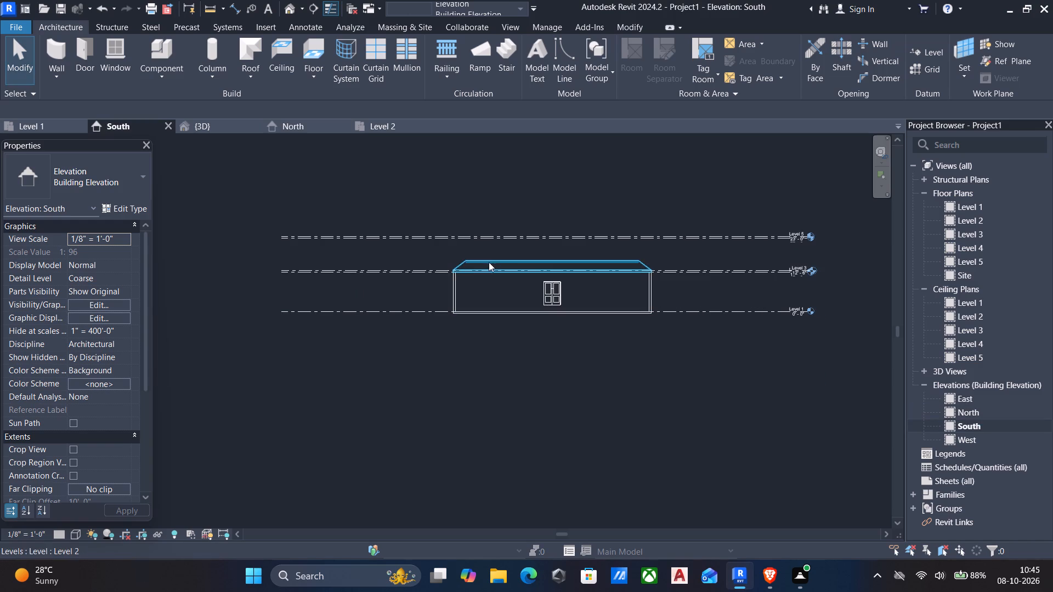
left_click(492, 259)
scroll(485, 274, "up", 8)
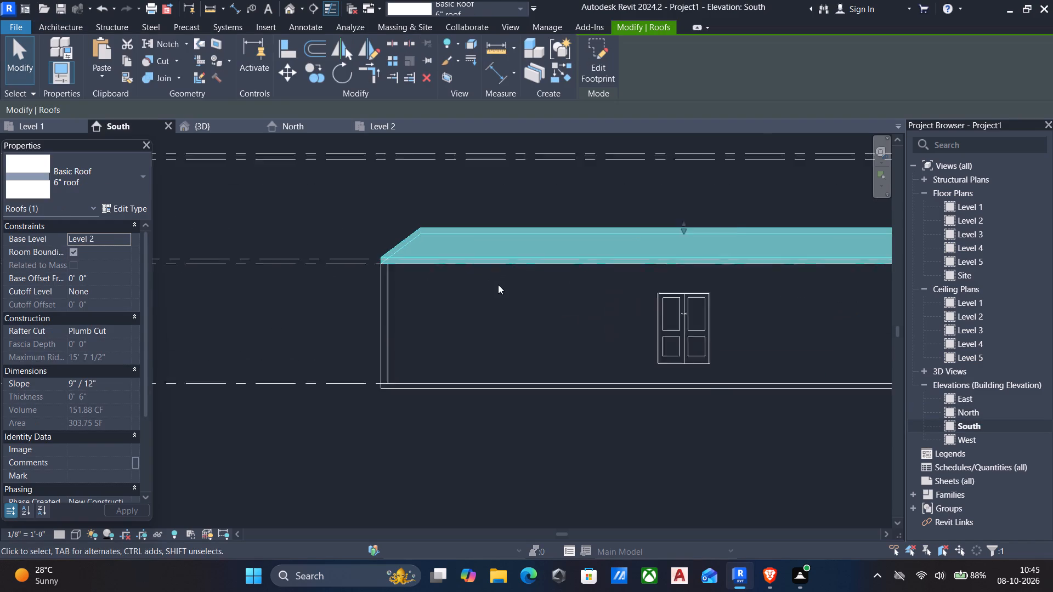
scroll(498, 284, "up", 2)
key("Down")
key("Down")
key("Down")
key("Down")
key("Down")
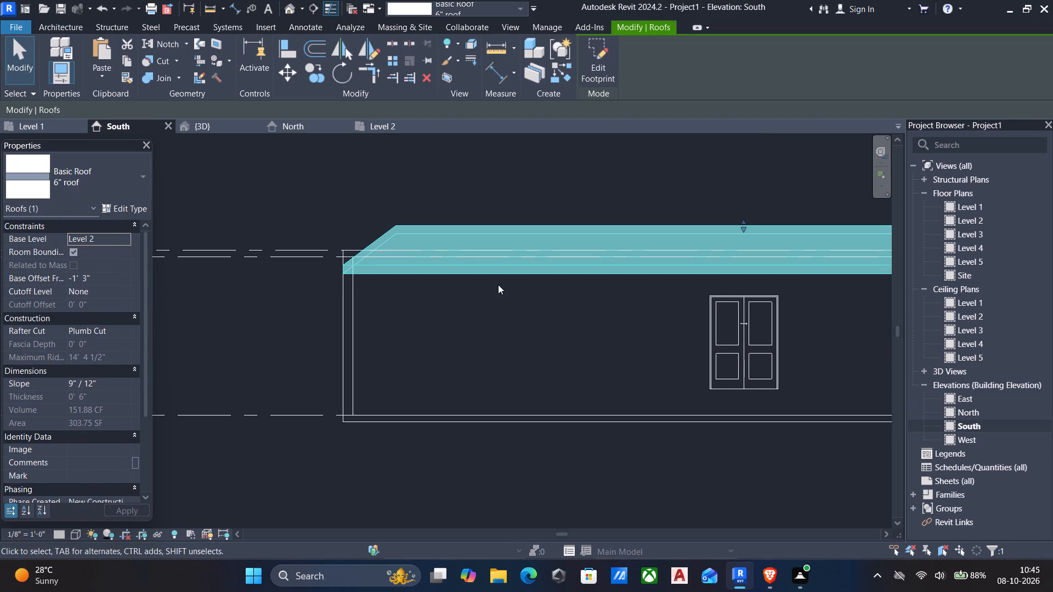
key("Down")
key("Down")
key("Down")
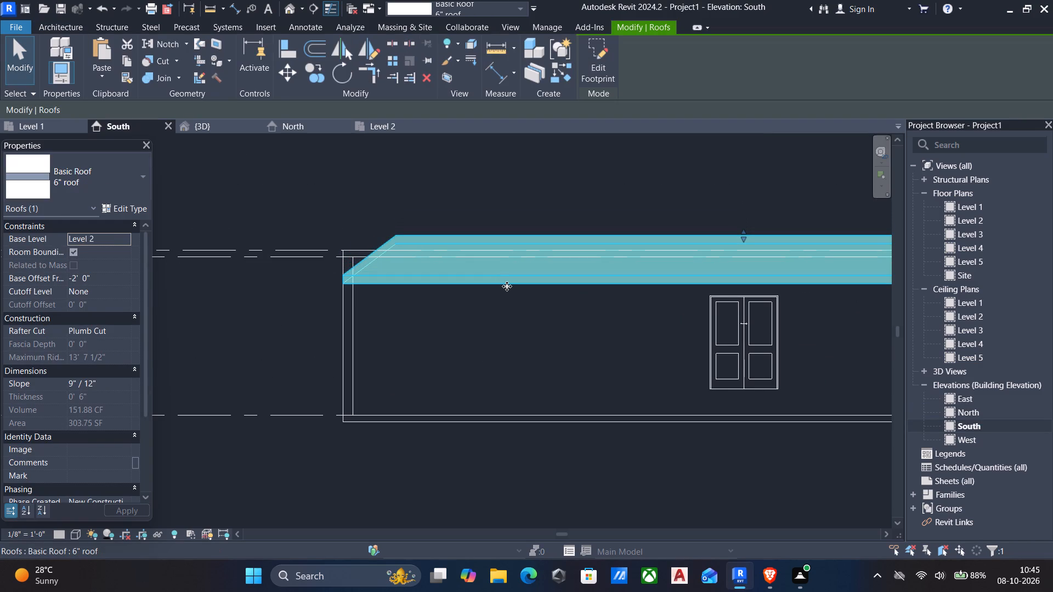
scroll(507, 286, "down", 5)
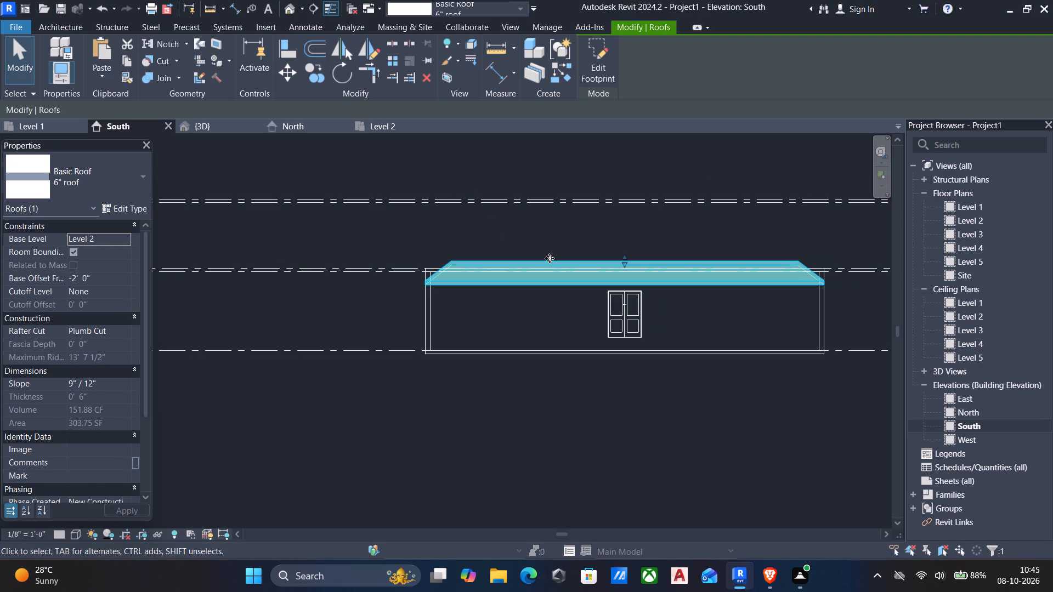
key("Escape")
Edit the roof footprint in the Level 1 plan, moving its west edge outward to 1' 8 1/2" from the west wall's centreline.
left_click(568, 278)
left_click(591, 65)
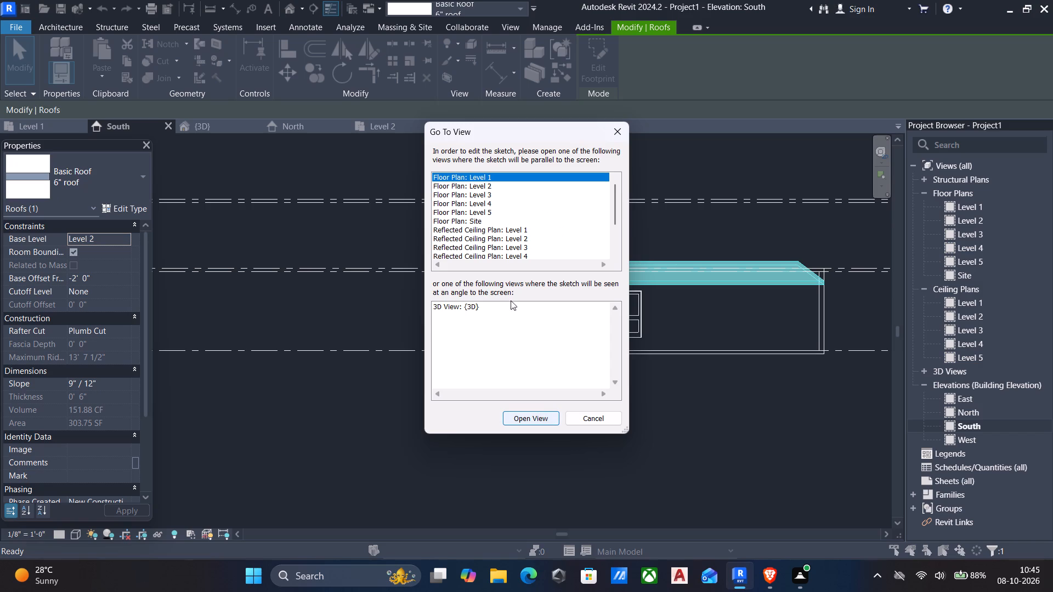
scroll(478, 226, "down", 3)
scroll(478, 226, "up", 5)
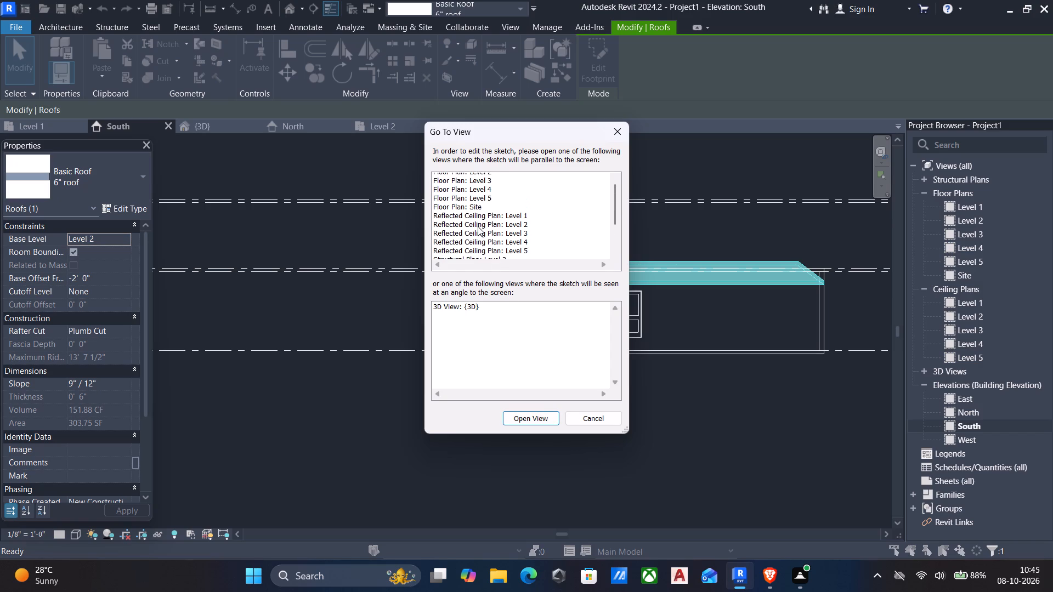
left_click(500, 178)
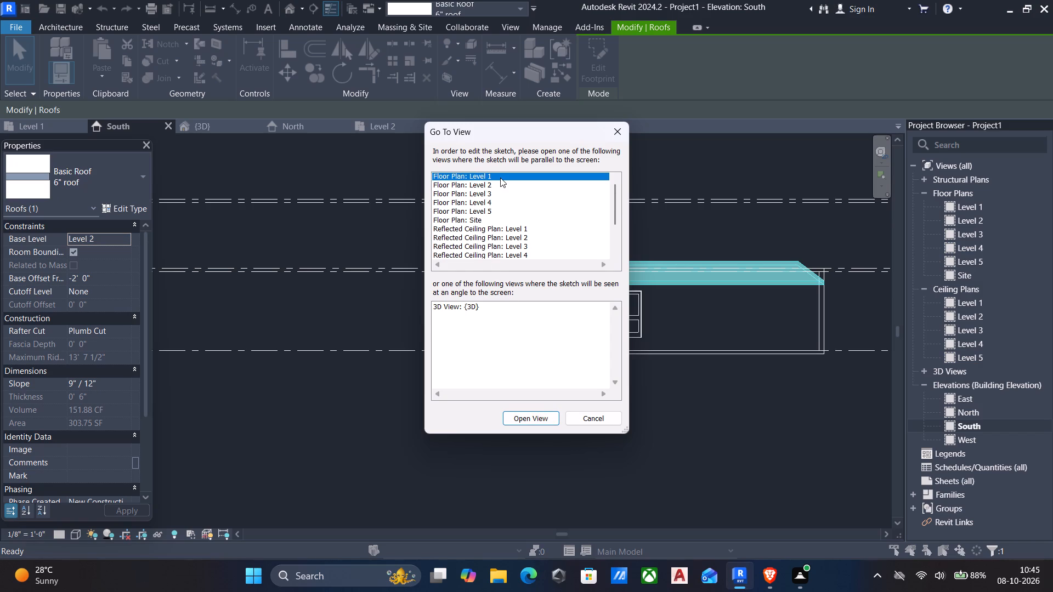
left_click(508, 420)
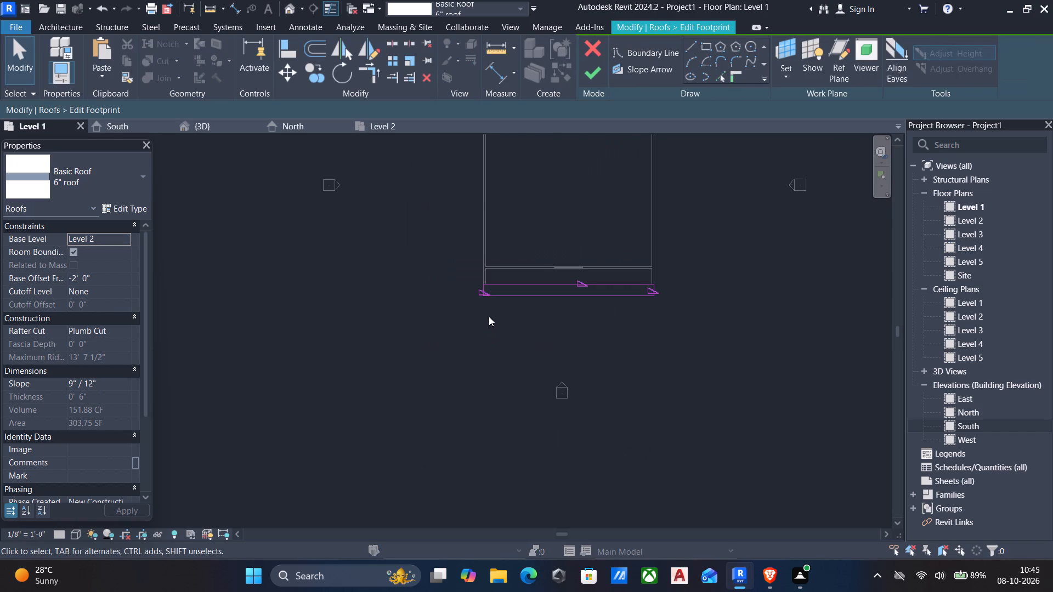
scroll(487, 311, "up", 12)
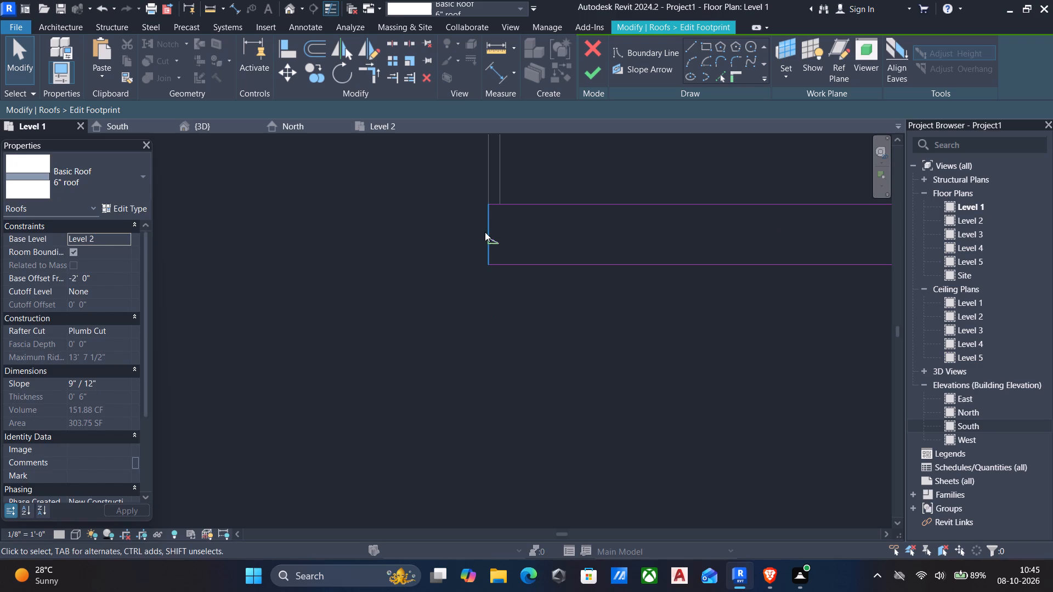
left_click(484, 232)
key("Left")
key("Left")
key("Left")
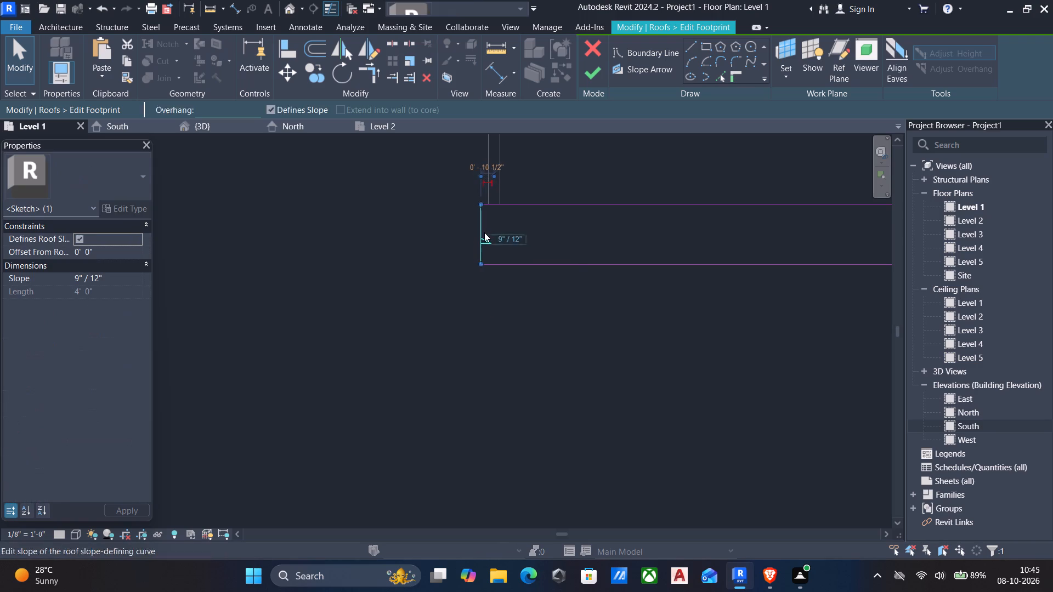
key("Left")
key("Left")
key("Left")
key("Left")
key("Left")
scroll(523, 247, "down", 4)
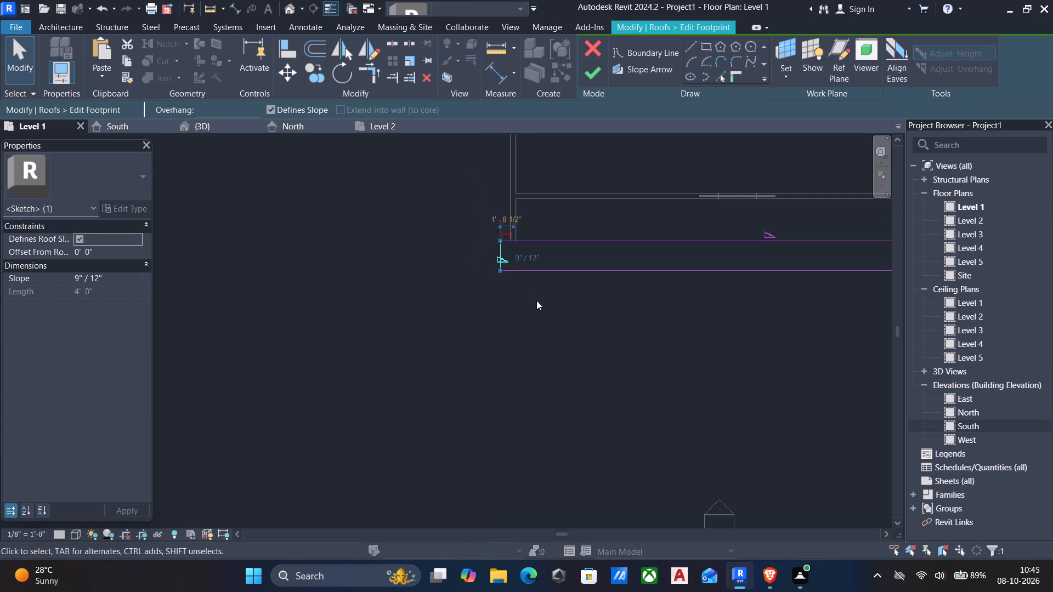
Move the footprint's east edge outward to 2' 4 1/2" from the east wall's centreline and finish the roof sketch.
scroll(536, 300, "down", 3)
middle_click_drag(390, 376, 377, 380)
middle_click_drag(796, 314, 661, 388)
scroll(707, 354, "up", 3)
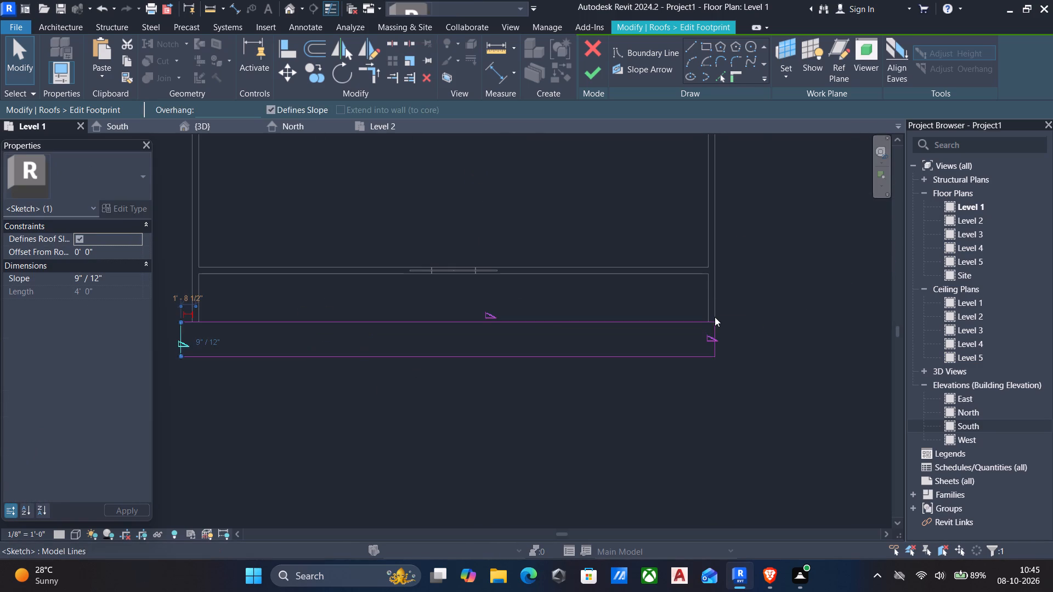
left_click(717, 327)
key("Right")
key("Right")
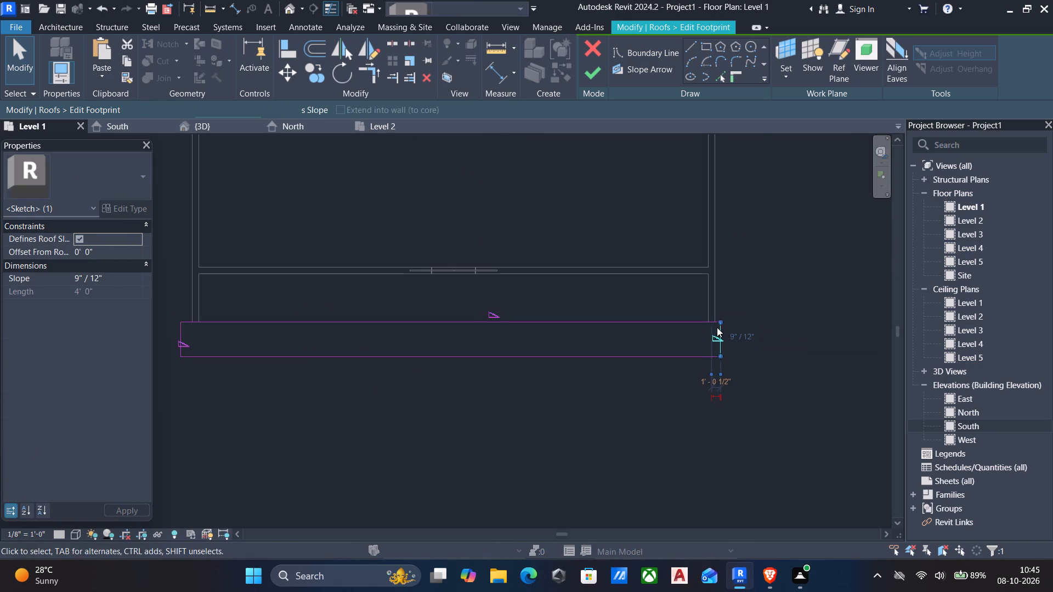
key("Right")
key("Right")
key("Right")
key("Right")
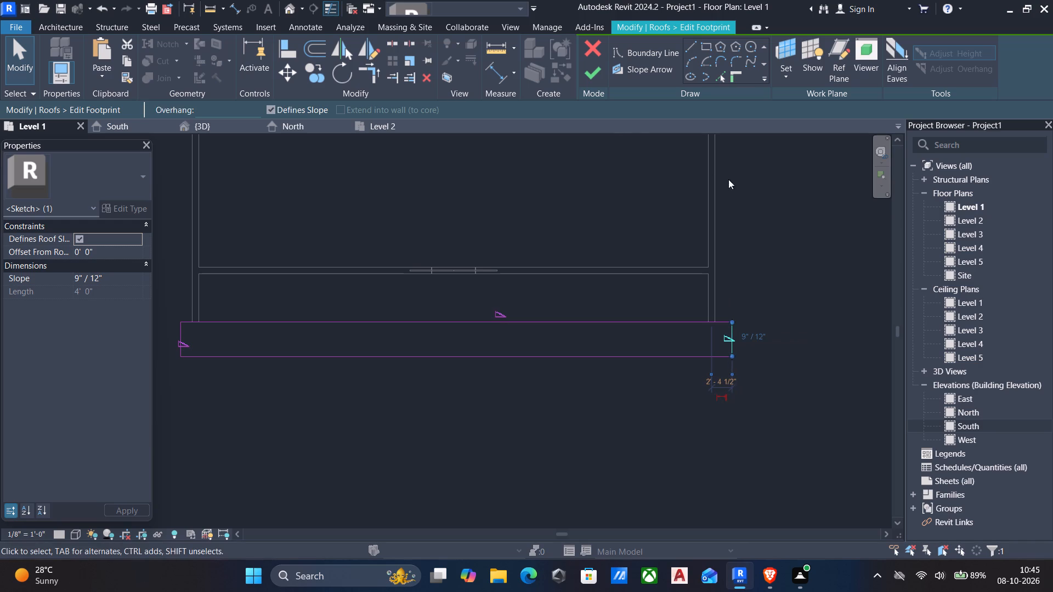
left_click(598, 74)
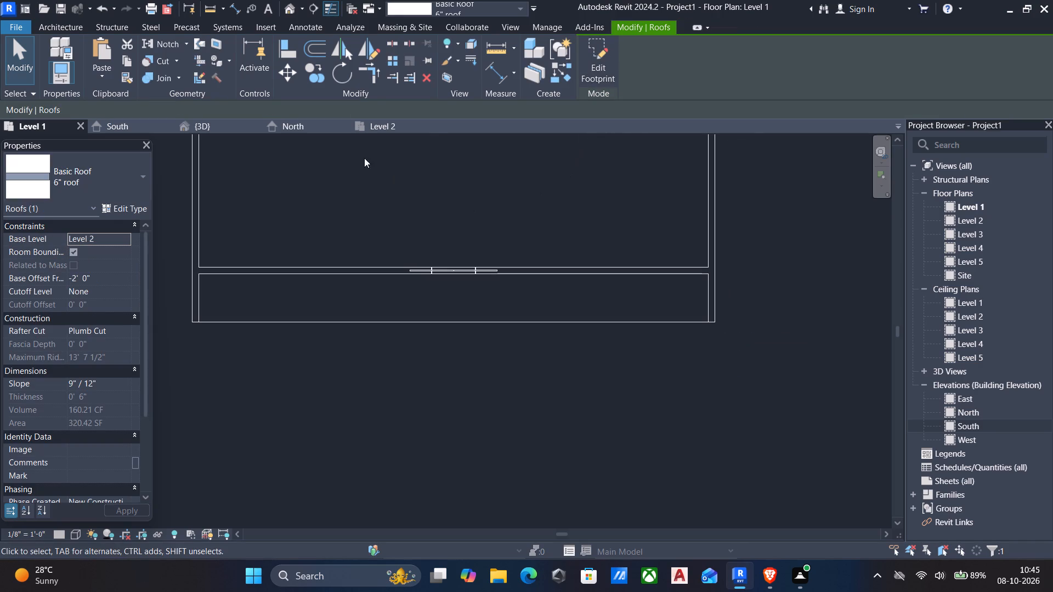
Check the widened roof in 3D and nudge it about 6" west in the South elevation.
left_click(286, 7)
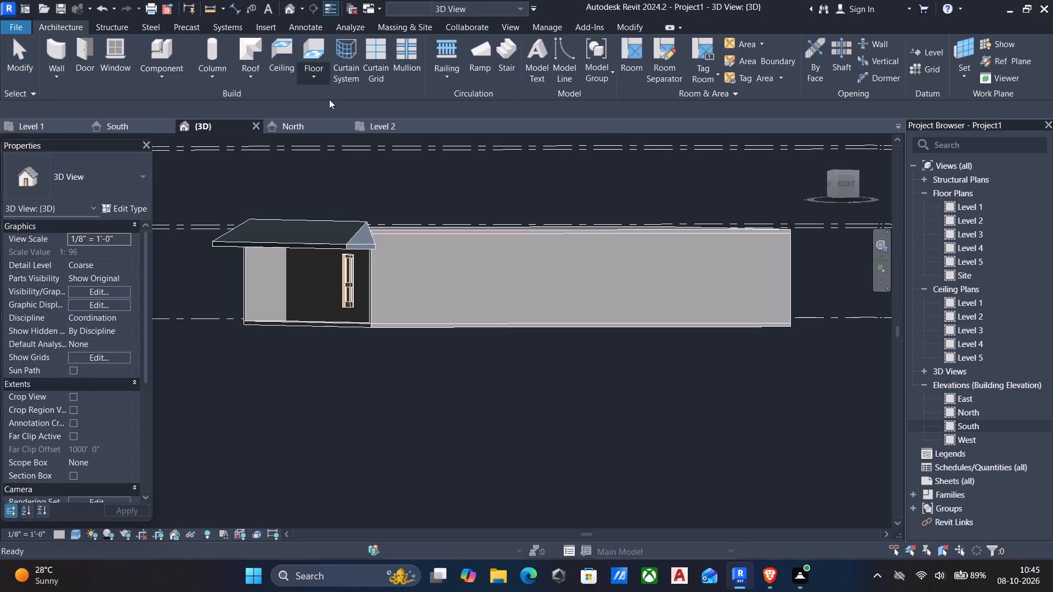
scroll(386, 202, "down", 3)
scroll(416, 293, "down", 2)
middle_click_drag(413, 293, 478, 287)
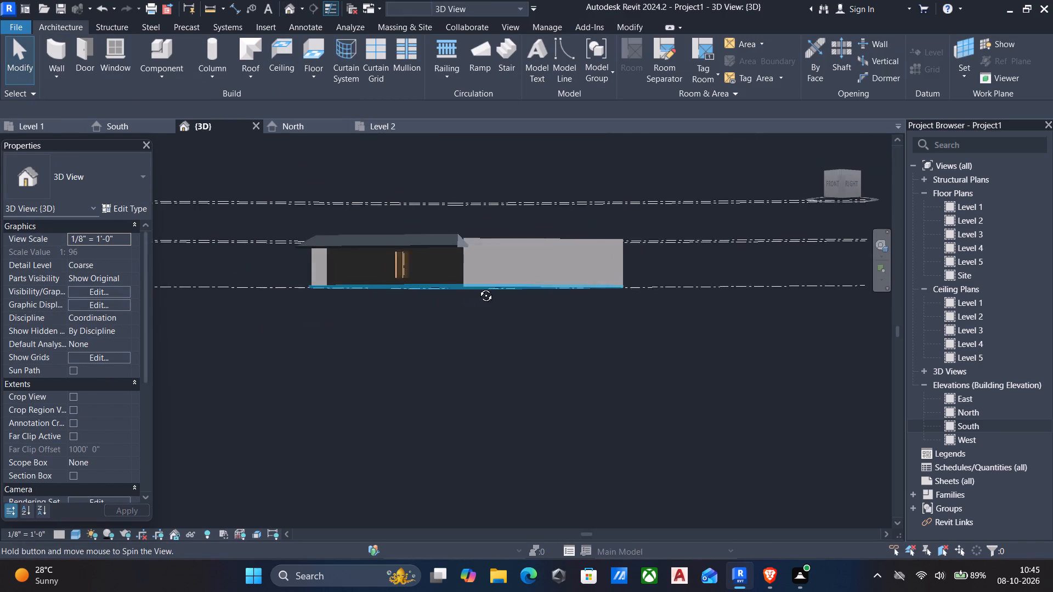
middle_click_drag(478, 287, 506, 334)
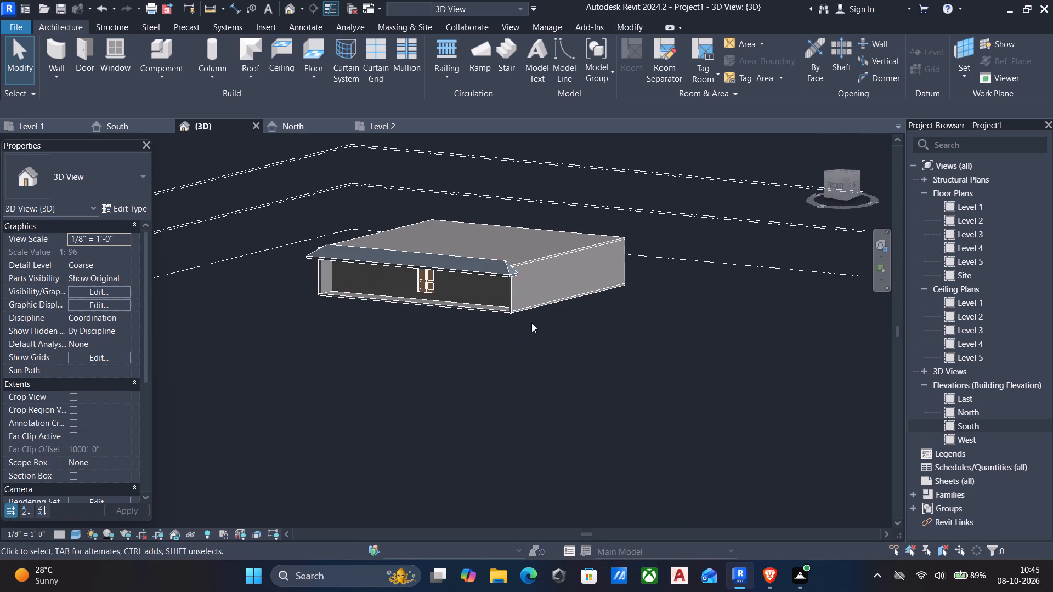
scroll(502, 282, "up", 4)
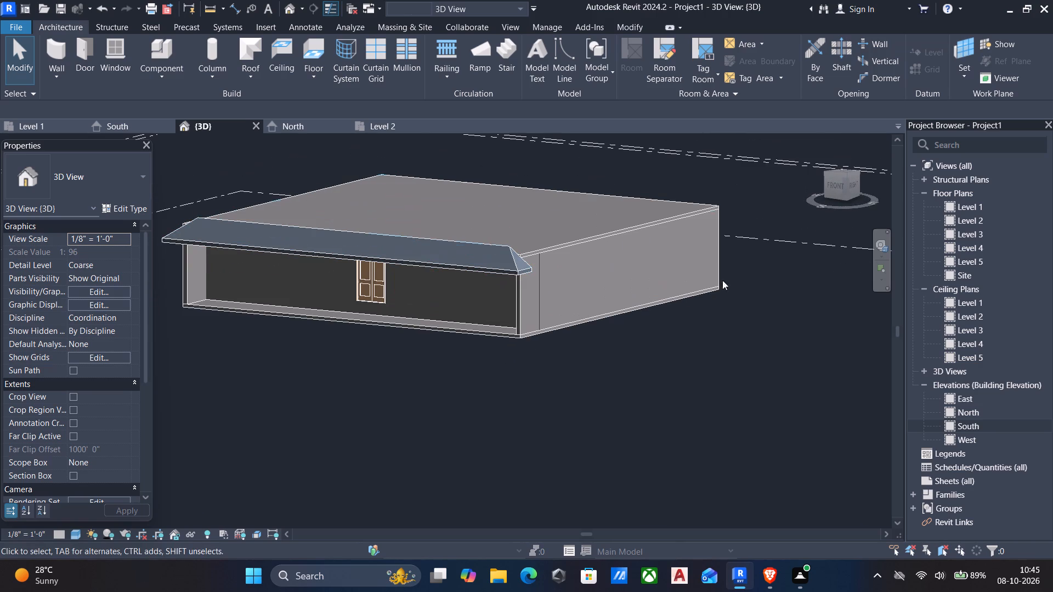
double_click(985, 420)
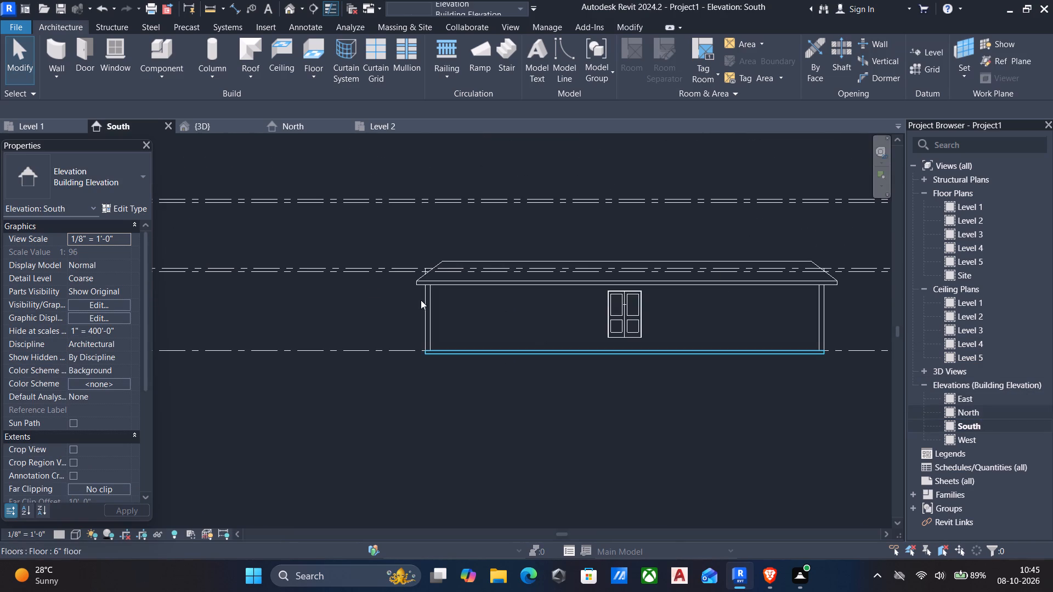
left_click(468, 264)
key("Left")
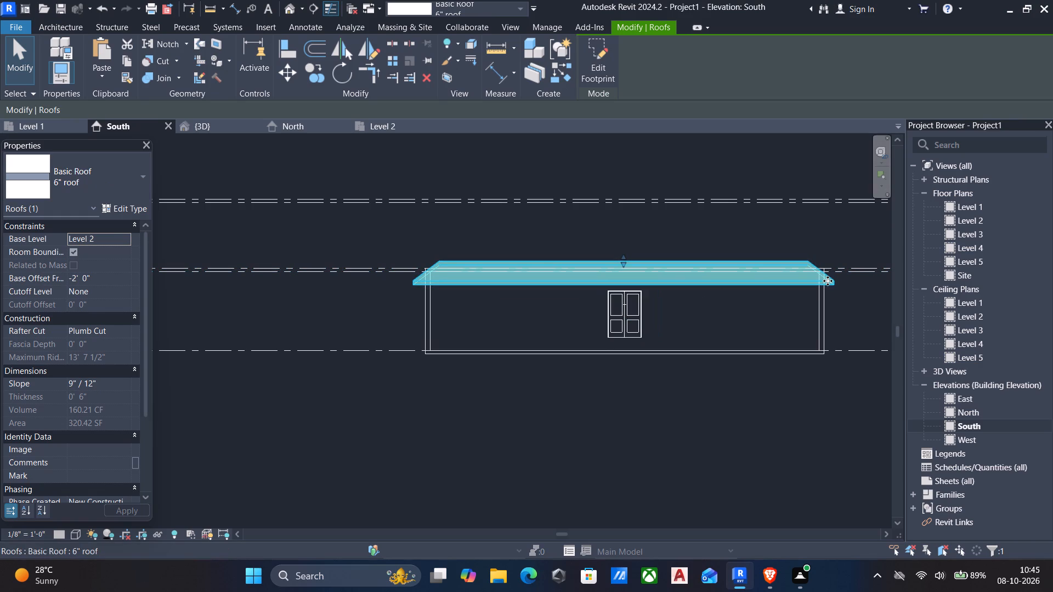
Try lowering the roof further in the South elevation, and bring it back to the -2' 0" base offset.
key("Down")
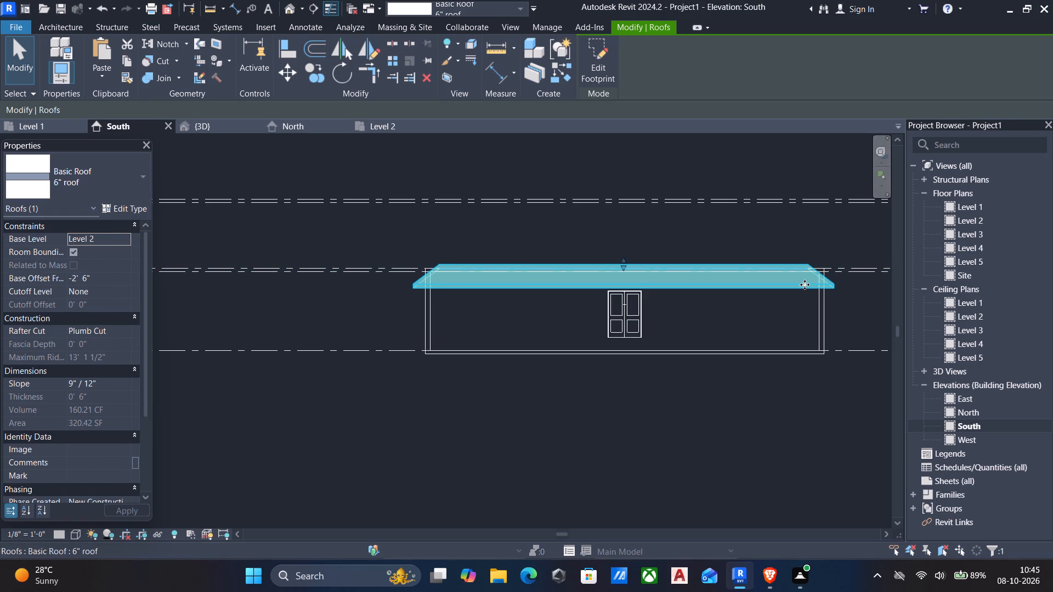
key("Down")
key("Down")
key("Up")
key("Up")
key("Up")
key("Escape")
Examine the roof's end overhangs and its junction with the building from several angles in the 3D view.
scroll(805, 284, "down", 4)
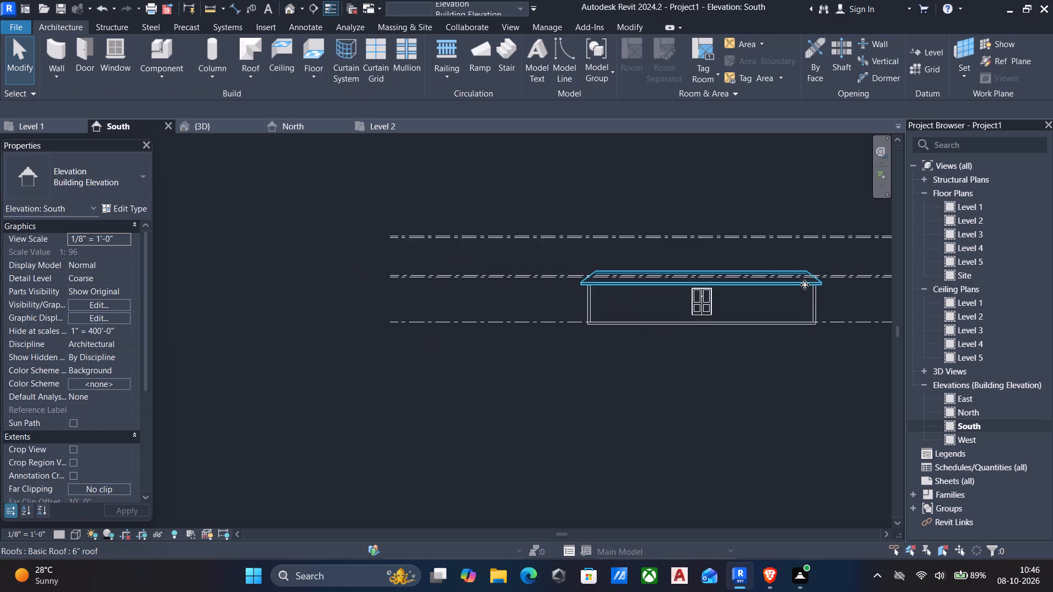
middle_click_drag(805, 284, 739, 306, "shift")
scroll(739, 306, "up", 1)
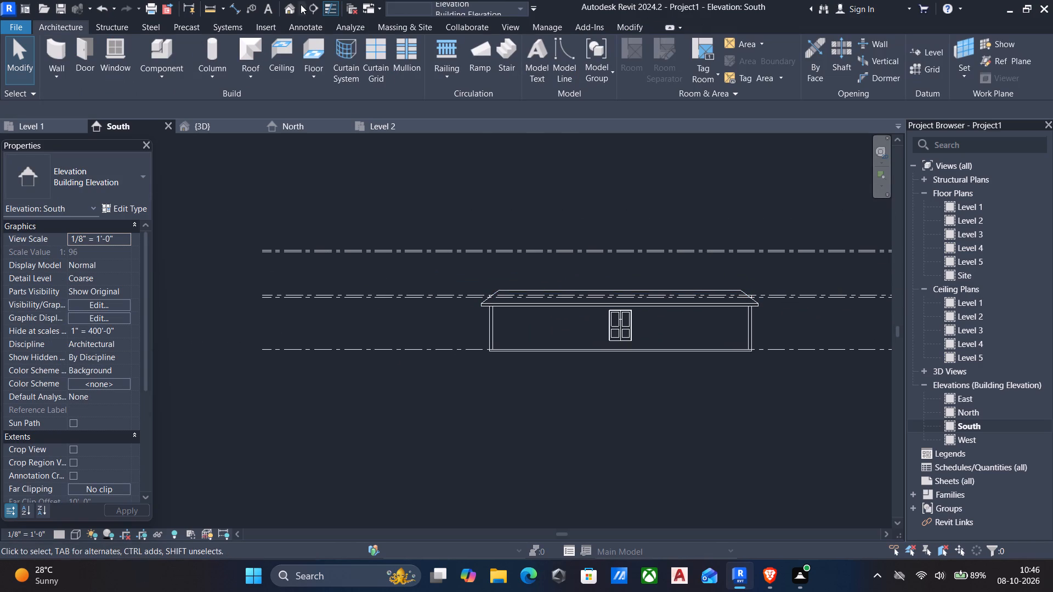
left_click(292, 7)
scroll(497, 213, "down", 5)
middle_click_drag(508, 226, 399, 259, "shift")
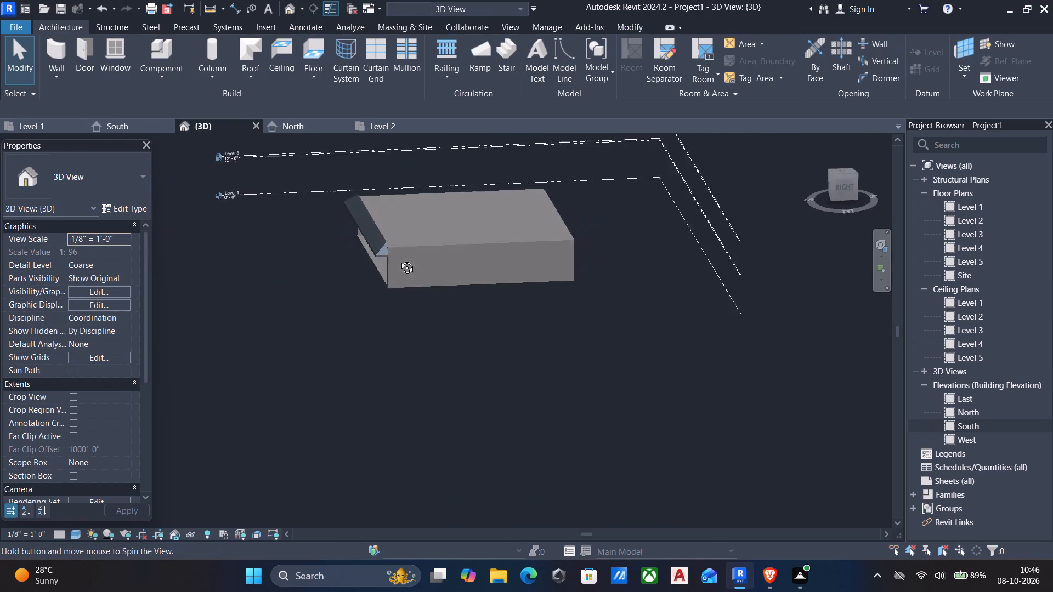
middle_click_drag(399, 259, 325, 277, "shift")
scroll(320, 274, "up", 7, "shift")
scroll(471, 253, "up", 5)
scroll(263, 276, "up", 6)
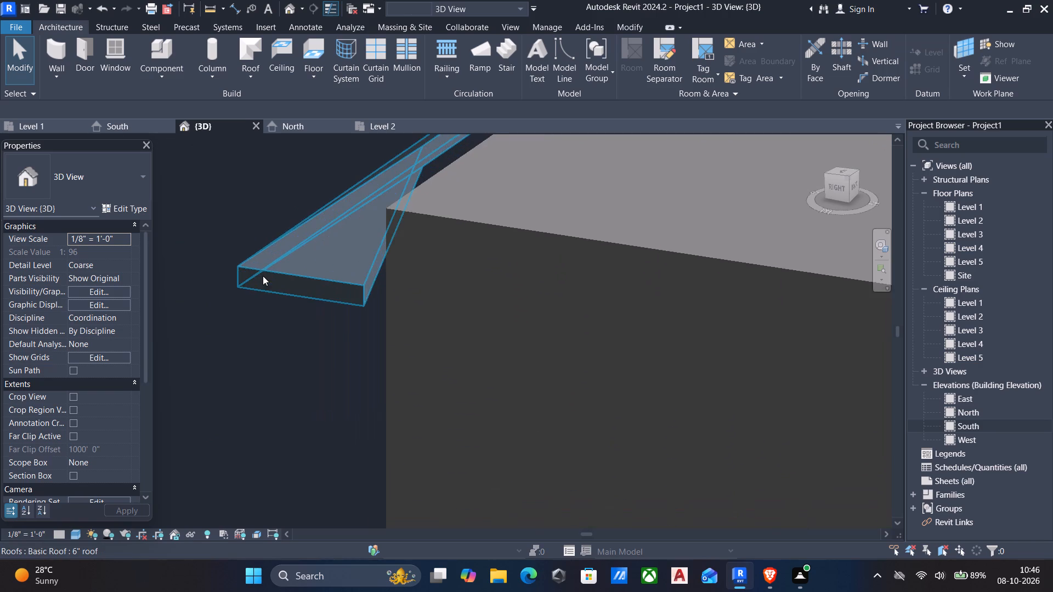
scroll(263, 276, "down", 6)
middle_click_drag(262, 277, 389, 256, "shift")
scroll(398, 254, "down", 1)
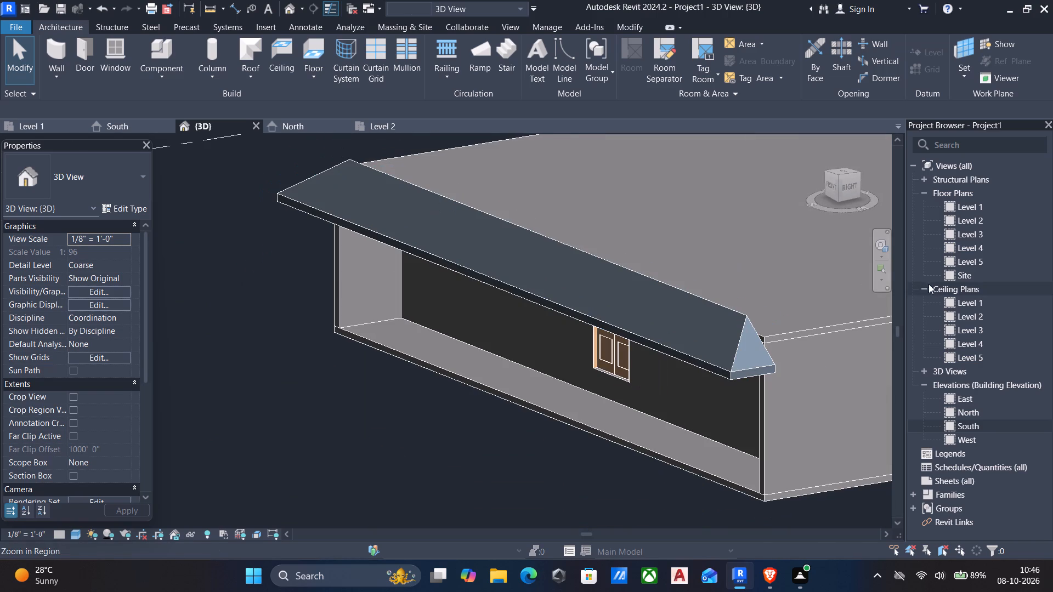
Open the roof's footprint sketch and move its east edge further outward, lengthening the footprint to 66' 1".
left_click(595, 260)
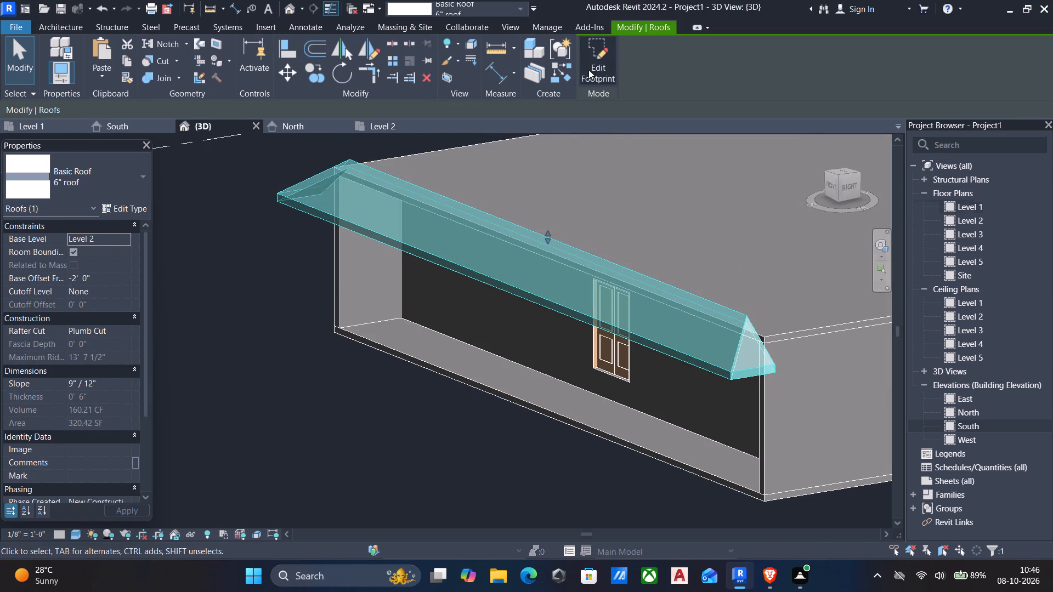
left_click(599, 61)
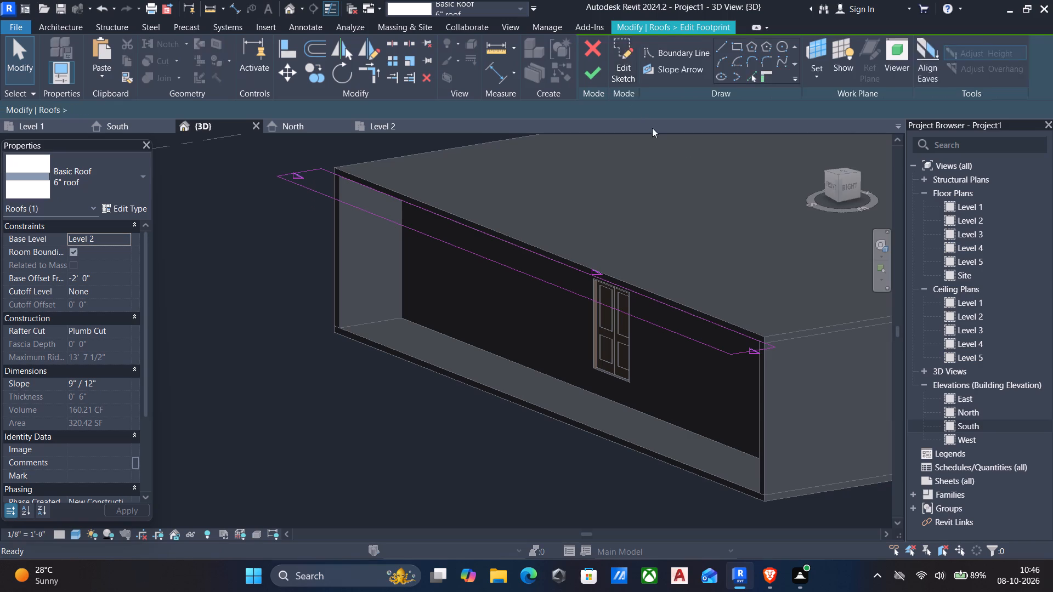
left_click(765, 349)
key("Down")
key("Down")
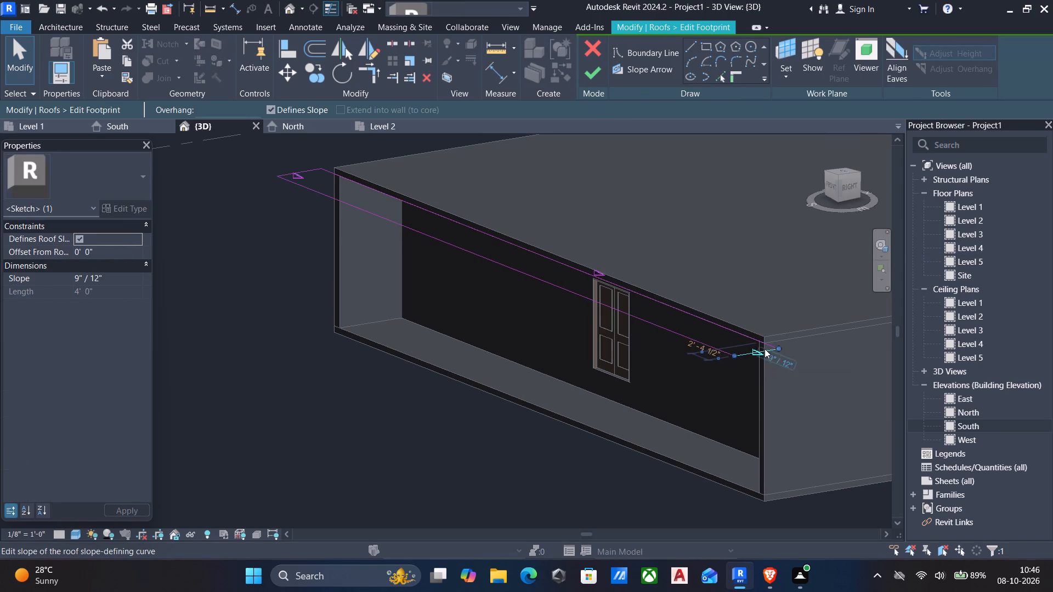
key("Down")
key("Down")
key("Down")
key("Down")
key("Down")
key("Down")
left_click(752, 339)
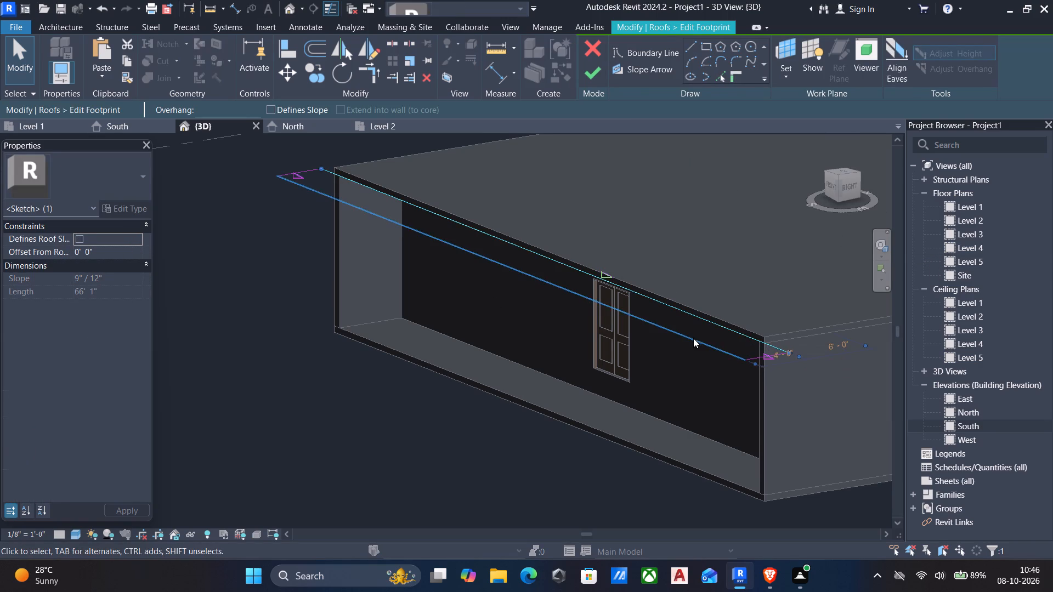
Move the footprint's west edge outward to 3' 2 1/2" and its east edge to 4' 4 1/2" on the temporary dimensions.
left_click(304, 168)
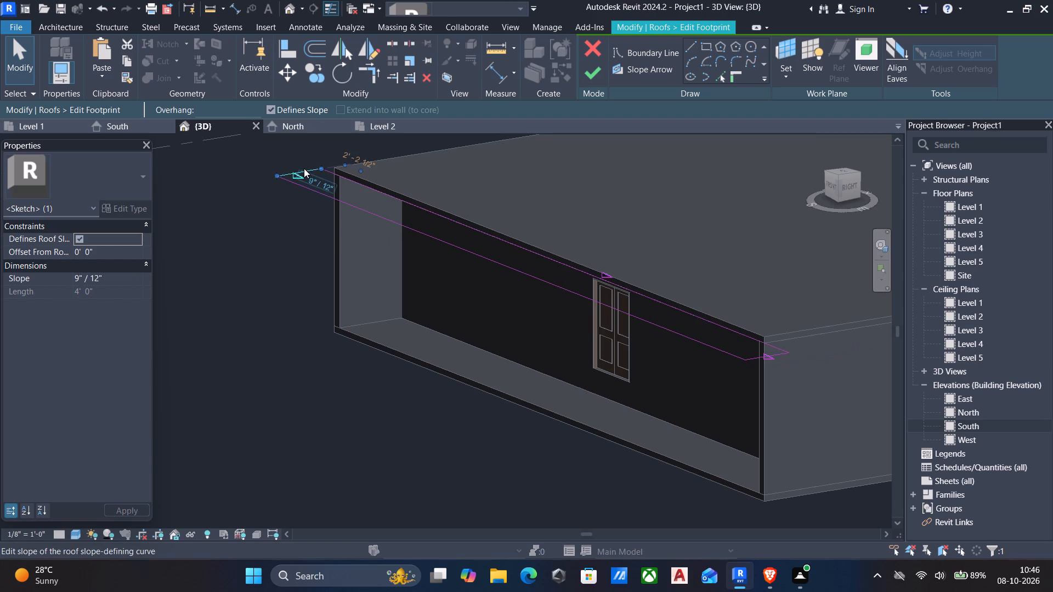
key("Up")
key("Up")
key("Up")
key("Up")
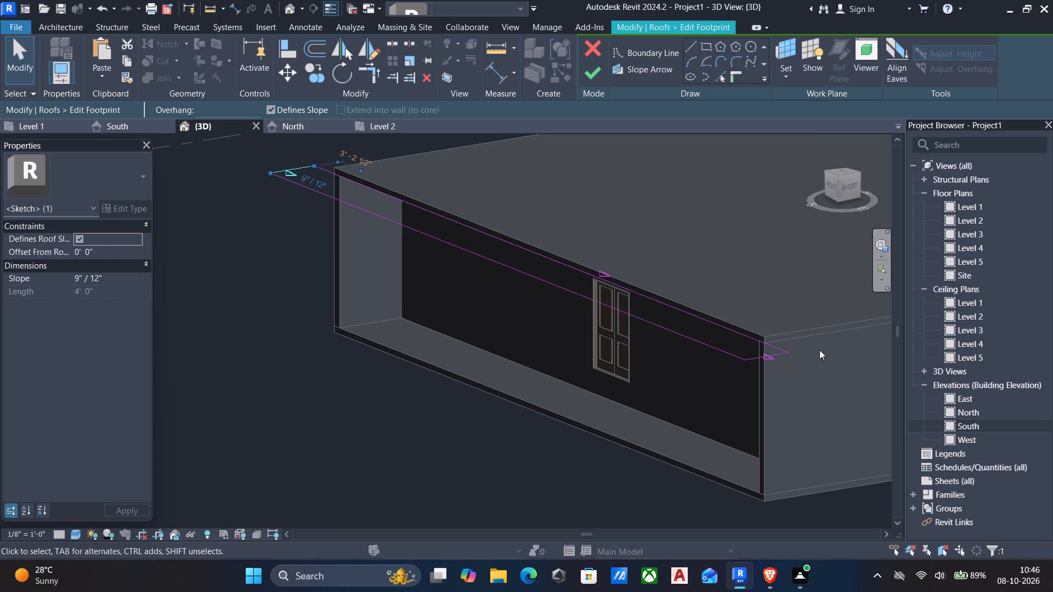
left_click(772, 356)
key("Down")
key("Down")
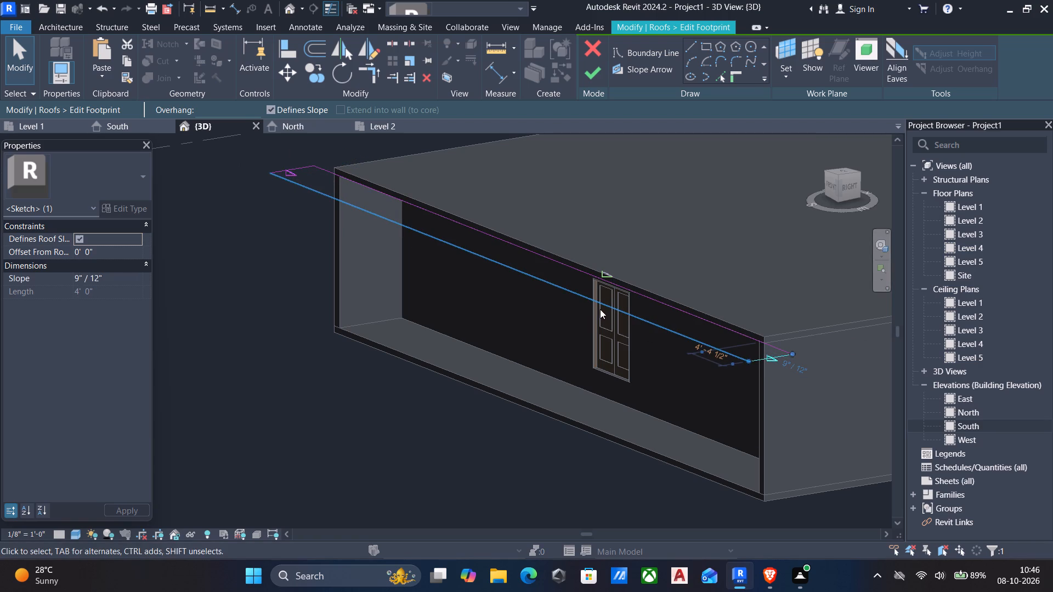
Move the footprint's south edge outward to 4' 6" from the north edge and finish the roof sketch.
left_click(599, 309)
key("Down")
key("Down")
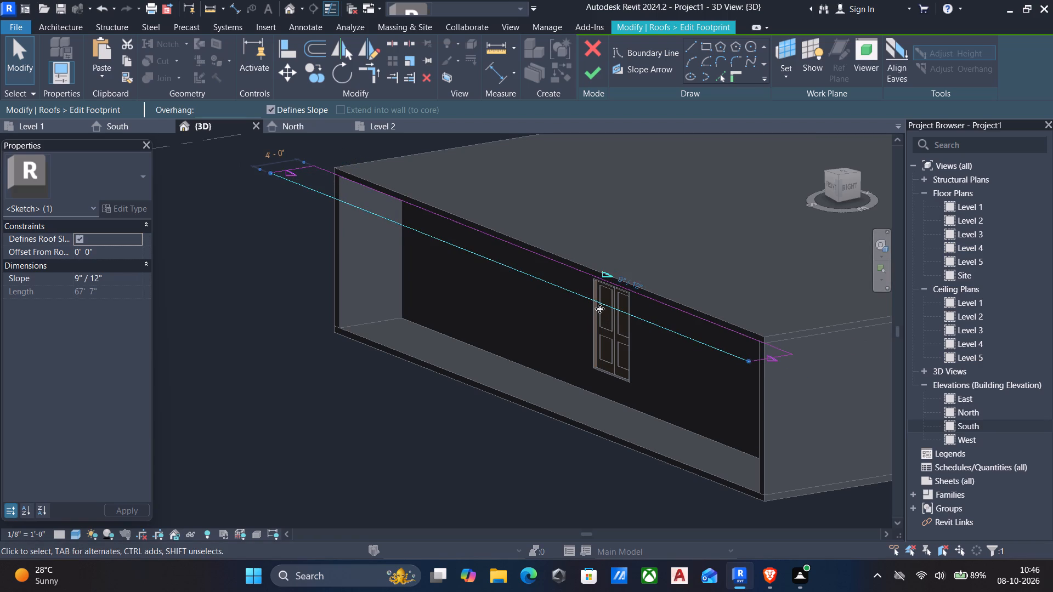
key("Left")
key("Left")
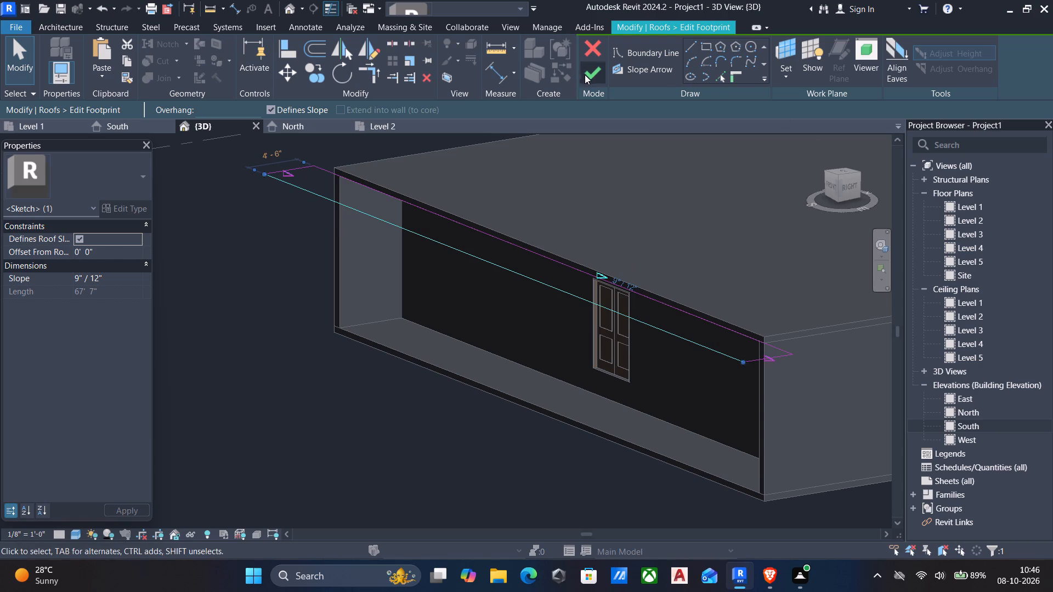
left_click(585, 75)
key("Escape")
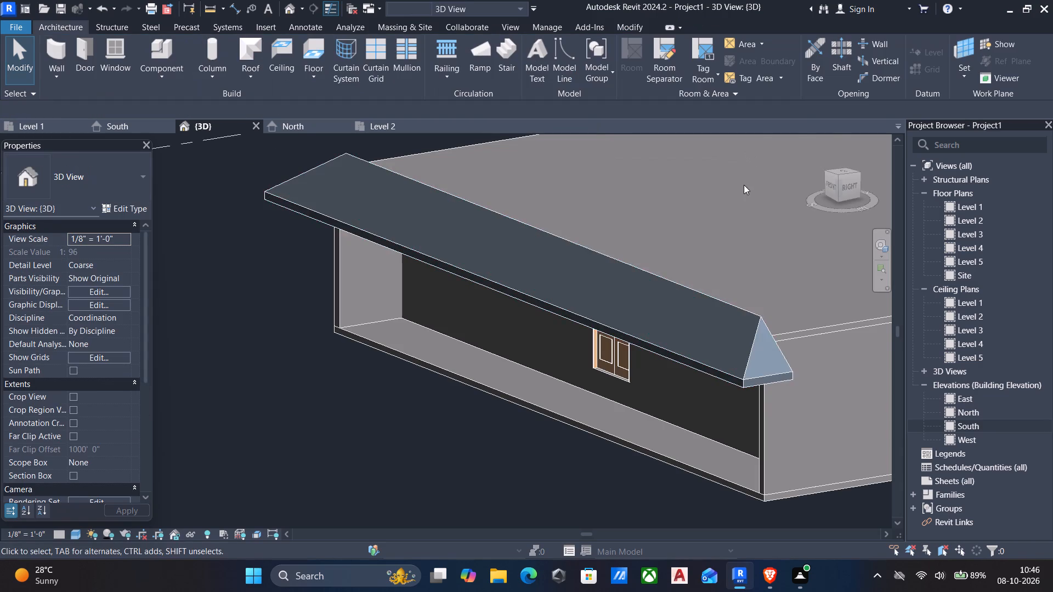
Examine the widened roof's overhangs and wall junction in 3D from the east side, the corner and straight from the front.
scroll(744, 187, "down", 6)
middle_click_drag(746, 203, 765, 197, "shift")
scroll(714, 214, "down", 2)
middle_click_drag(713, 214, 712, 214, "shift")
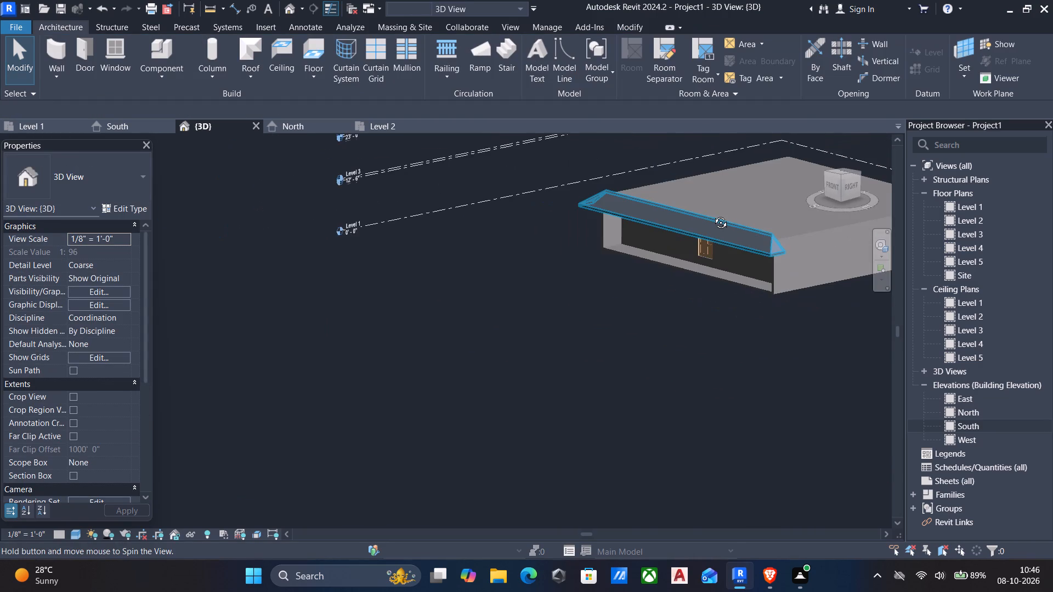
middle_click_drag(712, 214, 722, 219, "shift")
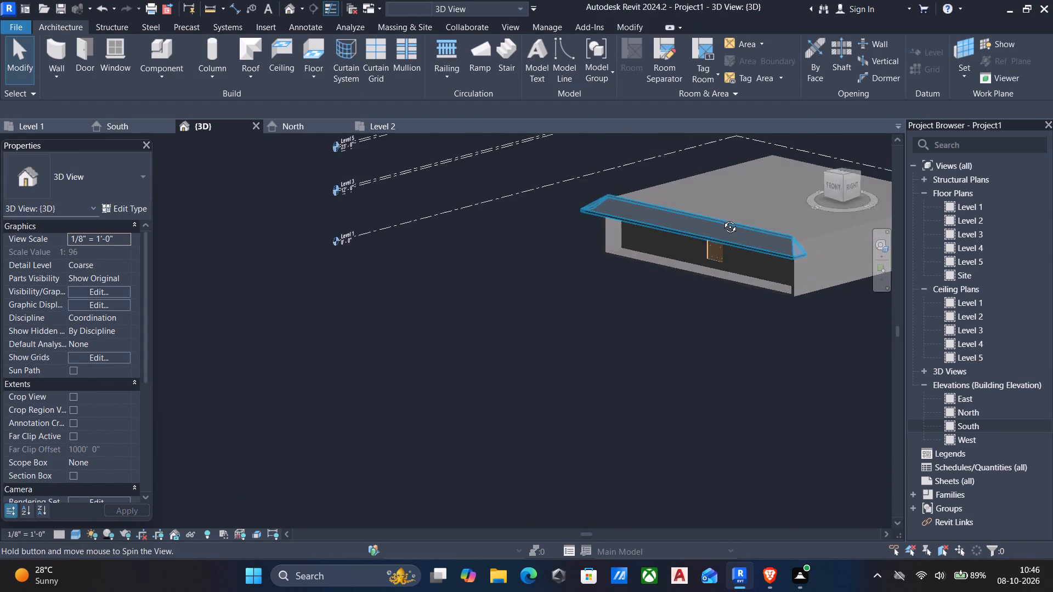
middle_click_drag(722, 219, 694, 232, "shift")
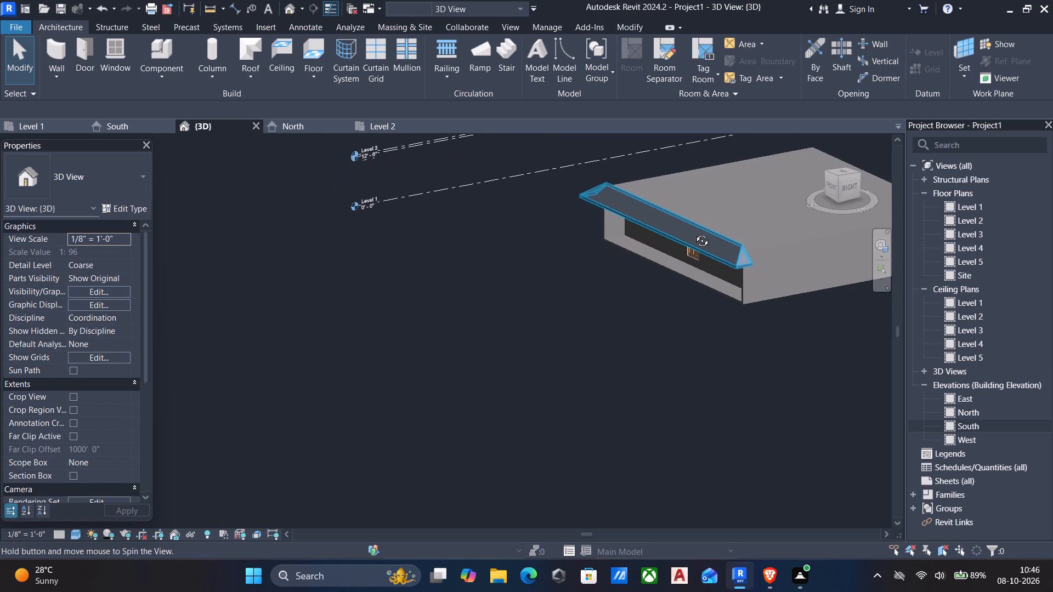
middle_click_drag(694, 232, 570, 276, "shift")
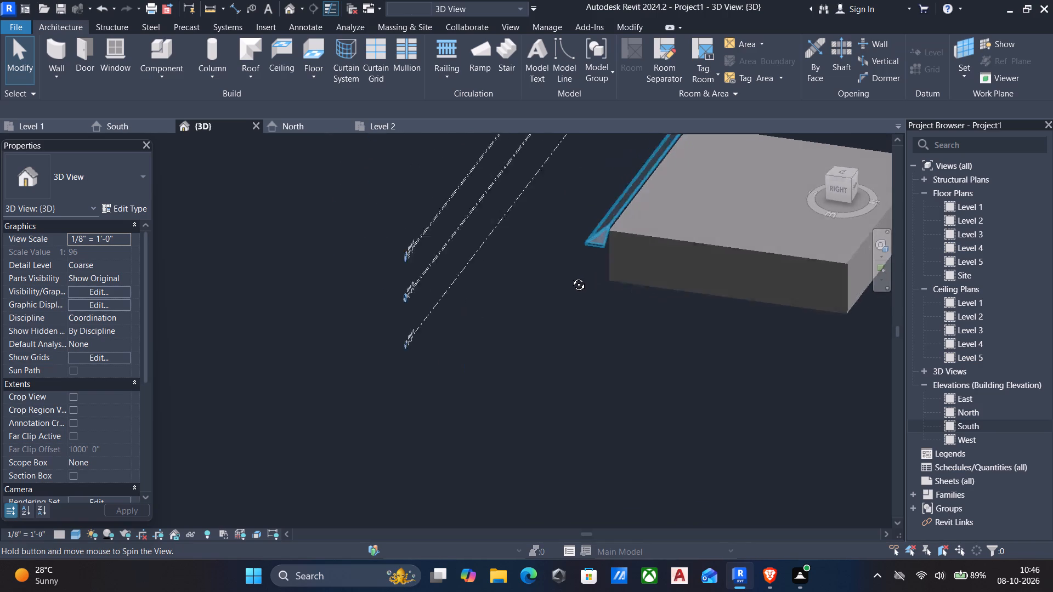
middle_click_drag(570, 276, 548, 217, "shift")
scroll(548, 217, "up", 6, "shift")
scroll(649, 191, "up", 6)
scroll(649, 191, "down", 3)
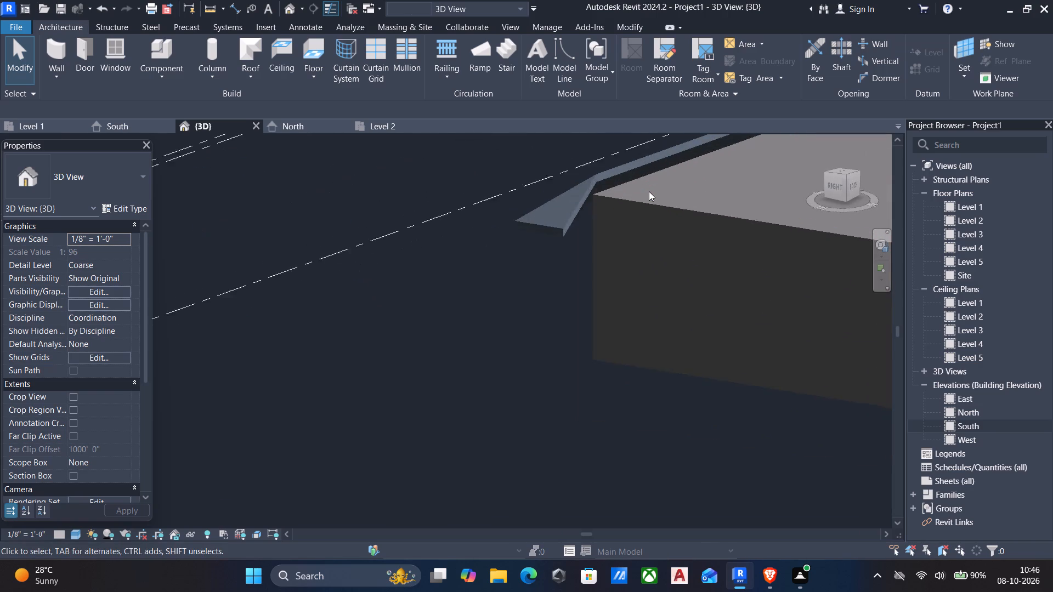
scroll(649, 191, "down", 3)
middle_click_drag(625, 204, 554, 376)
scroll(585, 349, "up", 6)
scroll(593, 339, "down", 4)
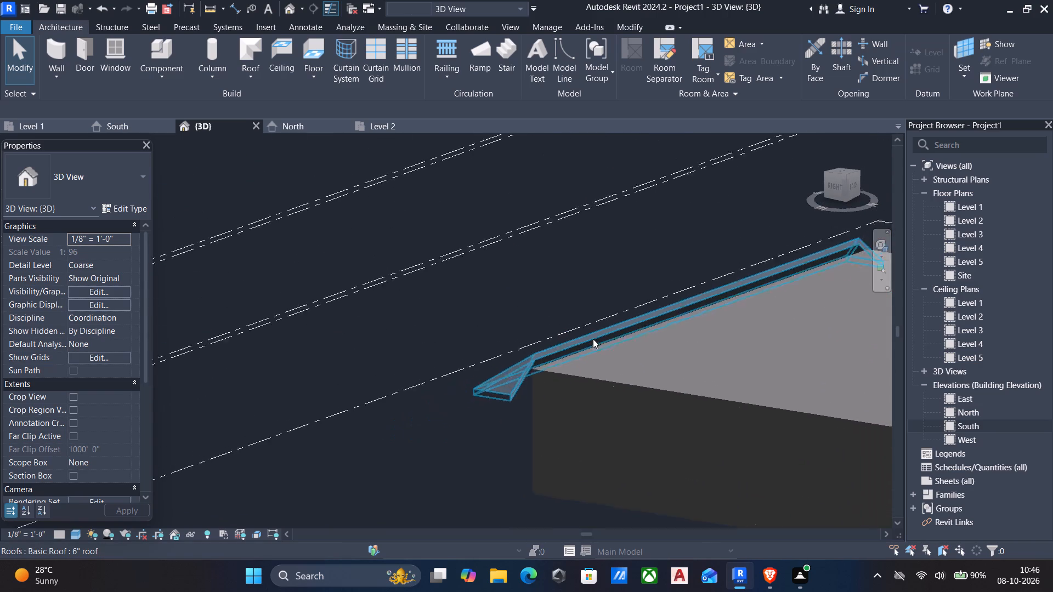
scroll(593, 339, "down", 2)
scroll(466, 360, "down", 5)
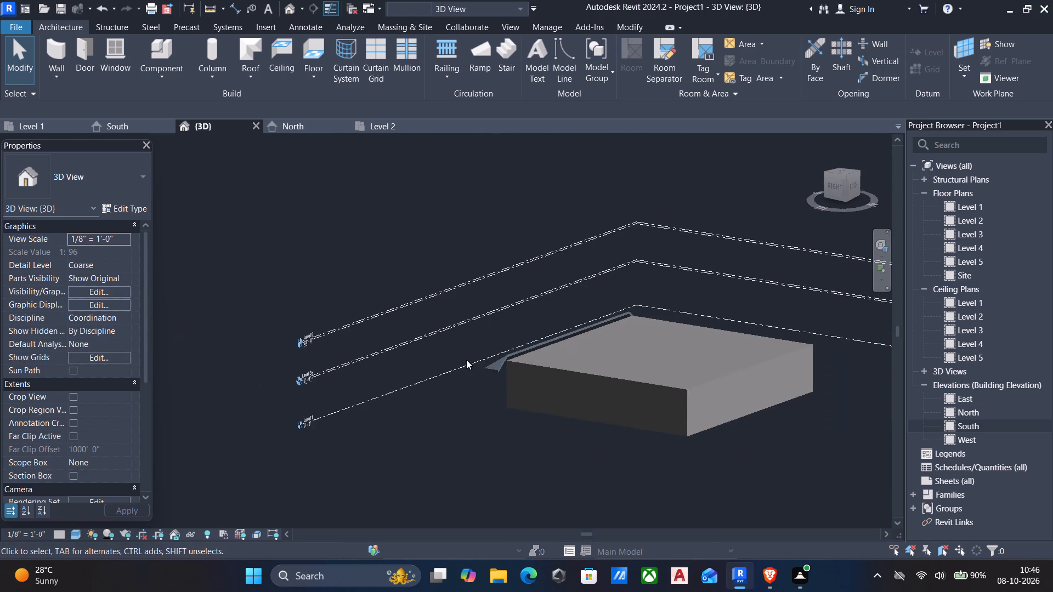
scroll(801, 221, "down", 5)
middle_click_drag(744, 244, 744, 245, "shift")
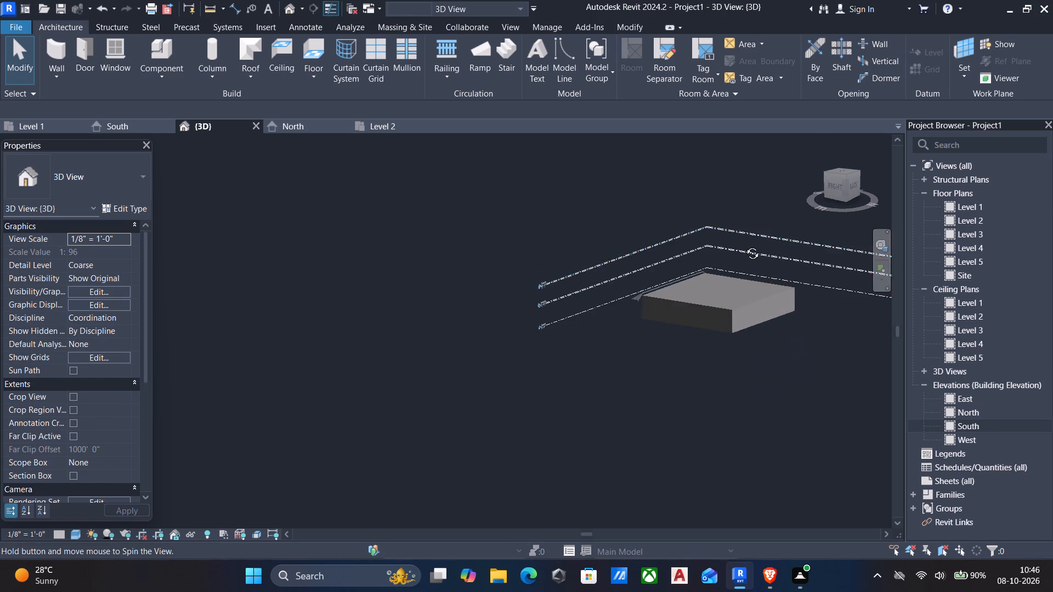
middle_click_drag(744, 245, 891, 252, "shift")
left_click(833, 187)
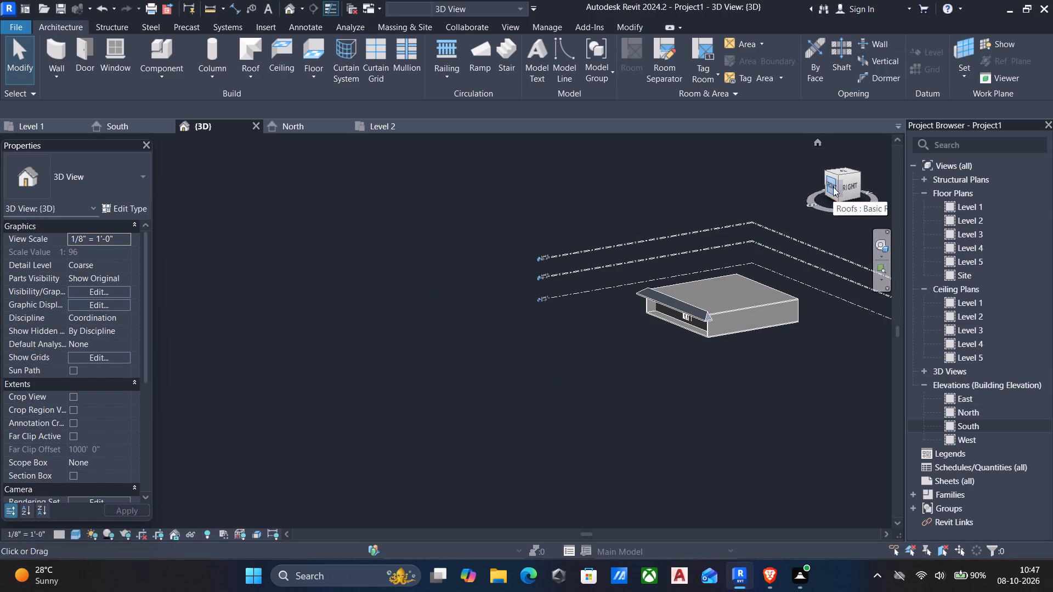
scroll(498, 360, "up", 6)
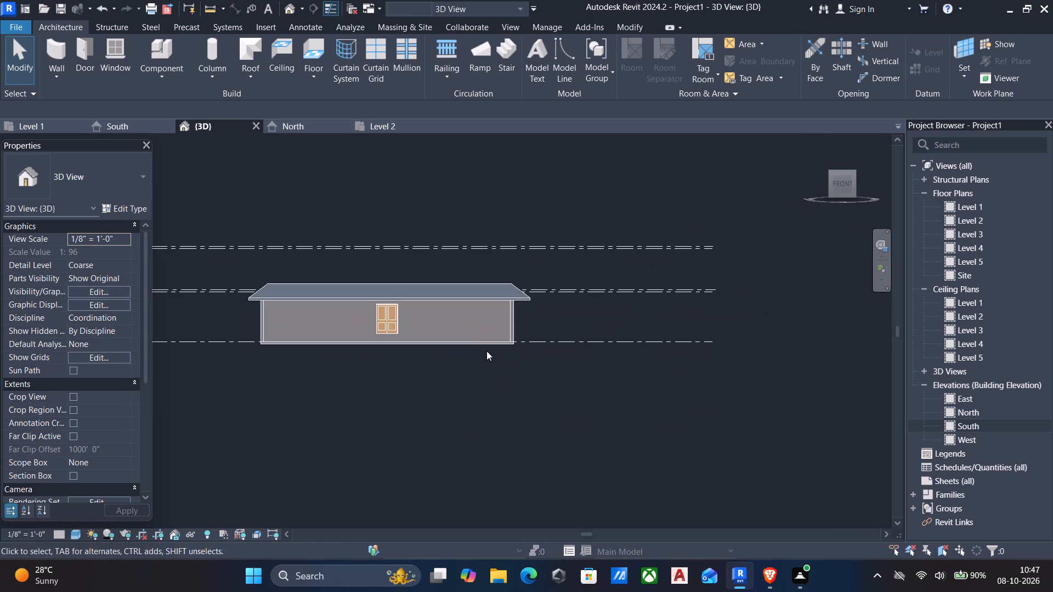
middle_click(486, 351)
scroll(486, 351, "up", 6)
scroll(491, 353, "down", 4)
middle_click_drag(528, 354, 642, 358)
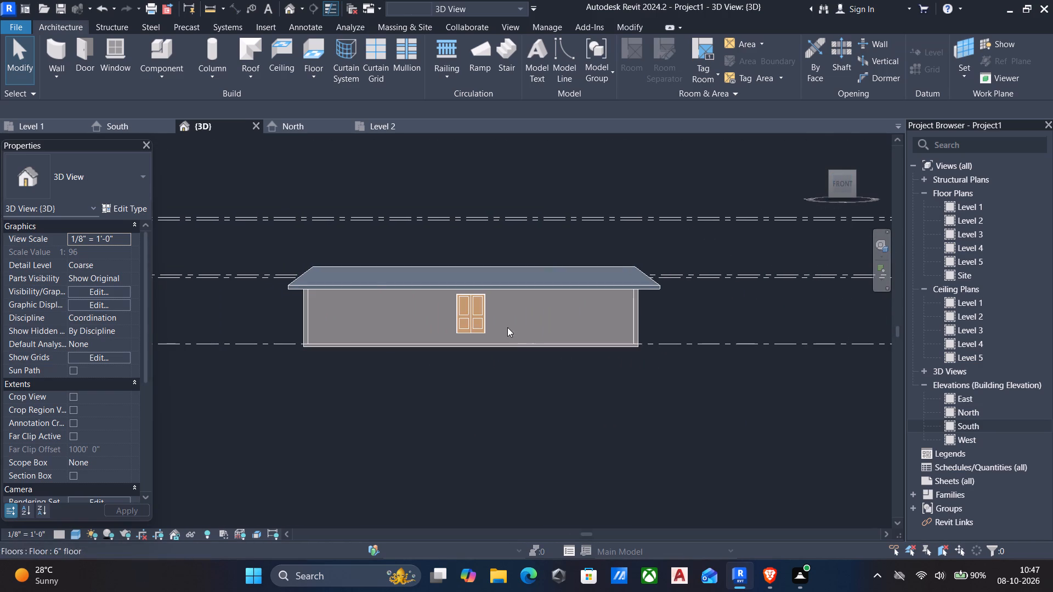
Nudge the 6" roof slightly west in the front-facing 3D view to even out its side overhangs.
left_click(376, 283)
key("Left")
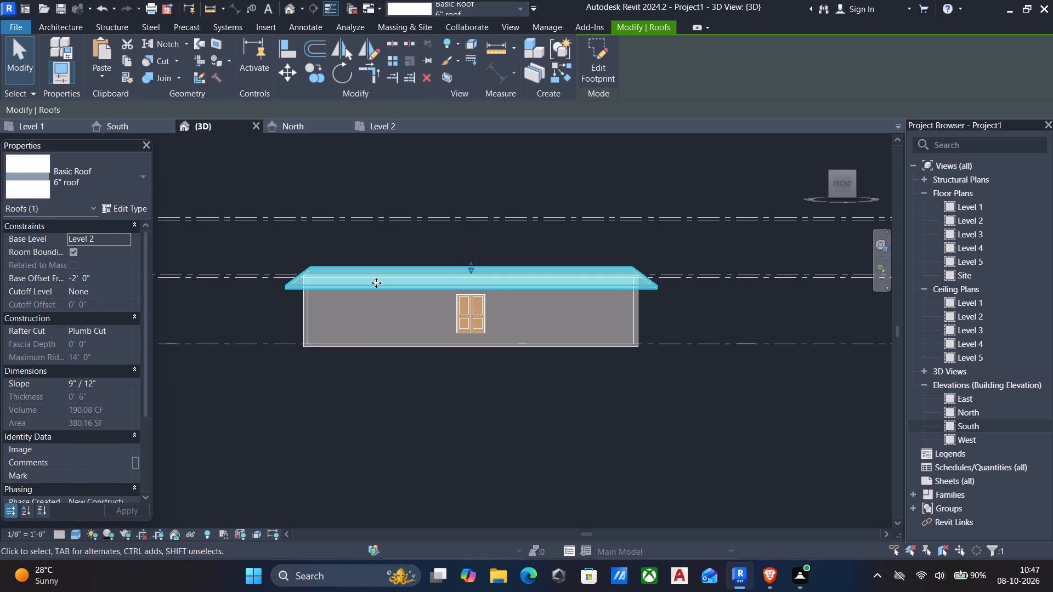
key("Escape")
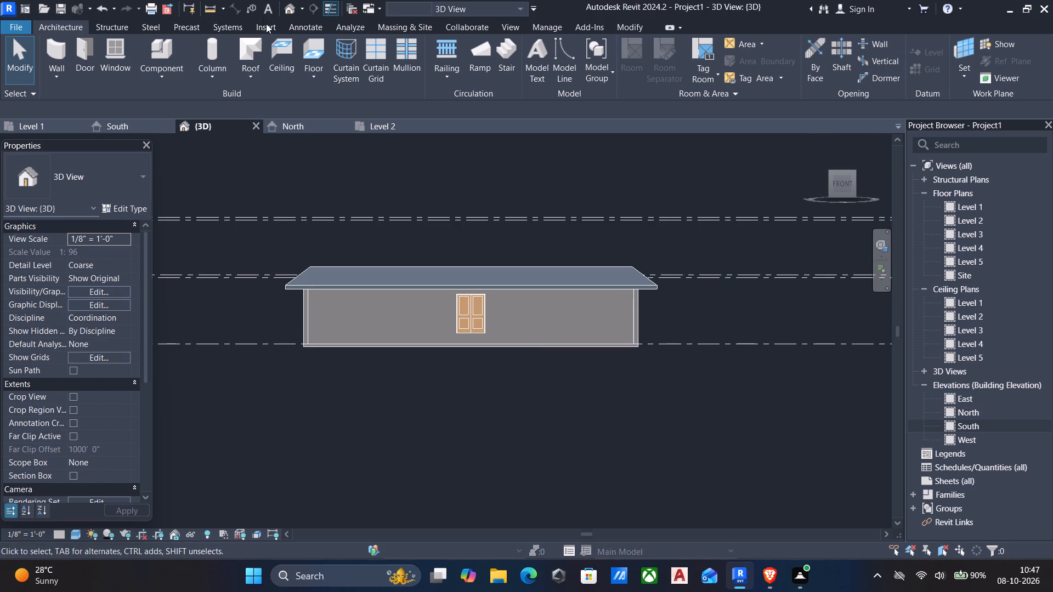
Copy all the 9" walls of the ground storey and paste them aligned to Level 3.
scroll(397, 297, "down", 5)
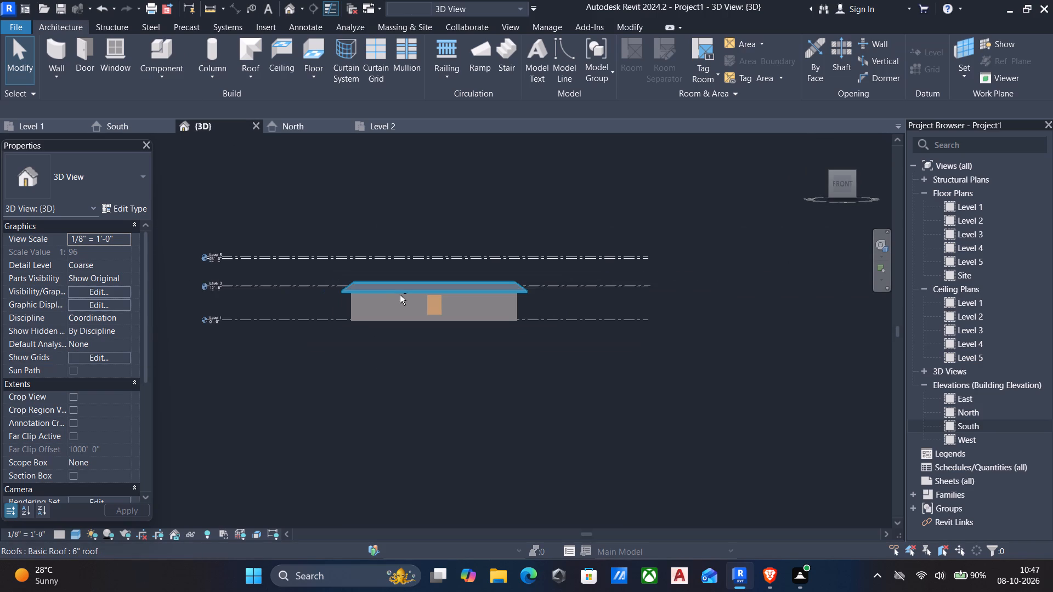
middle_click_drag(399, 295, 354, 350, "shift")
left_click_drag(395, 299, 354, 349, "shift")
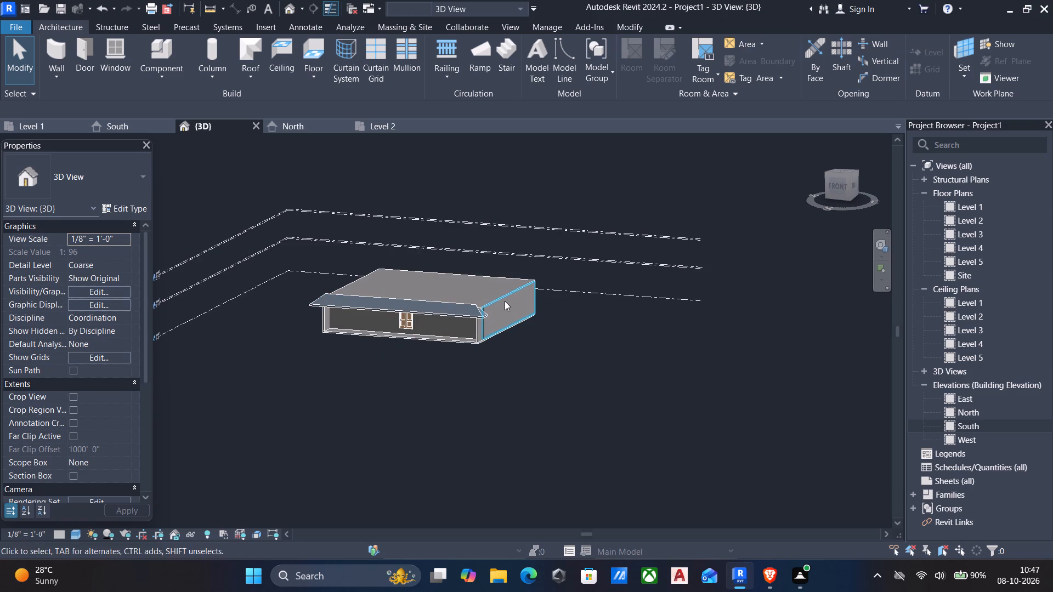
left_click(505, 301)
key("c")
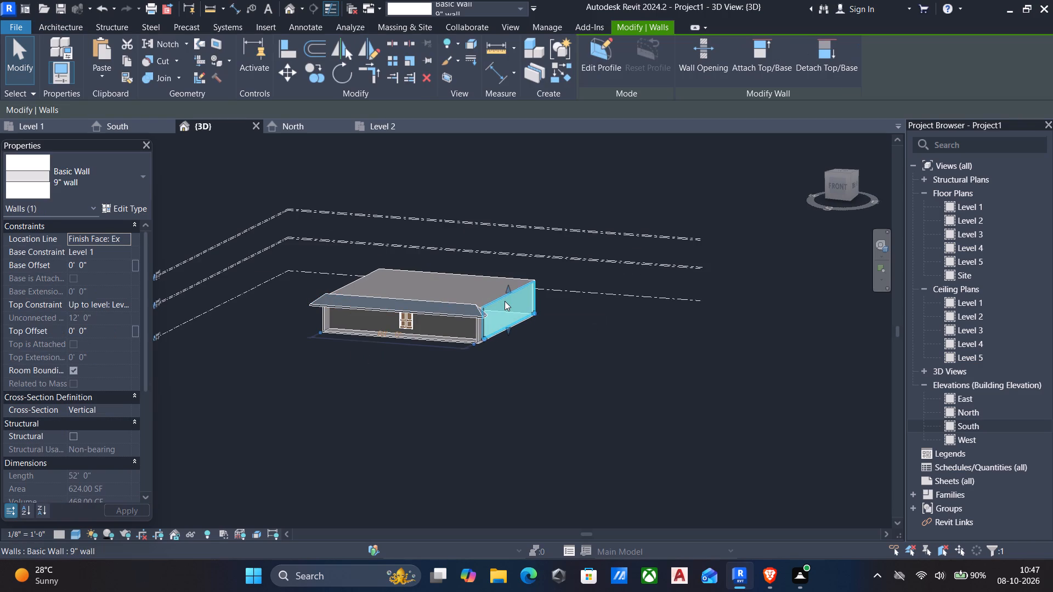
key("Escape")
left_click(505, 301)
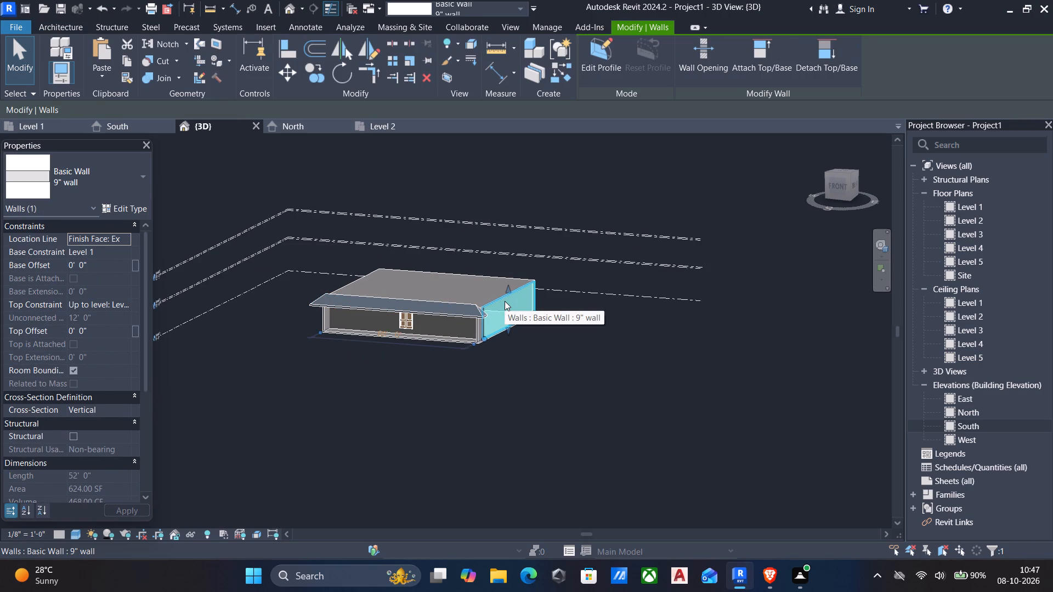
type("sa")
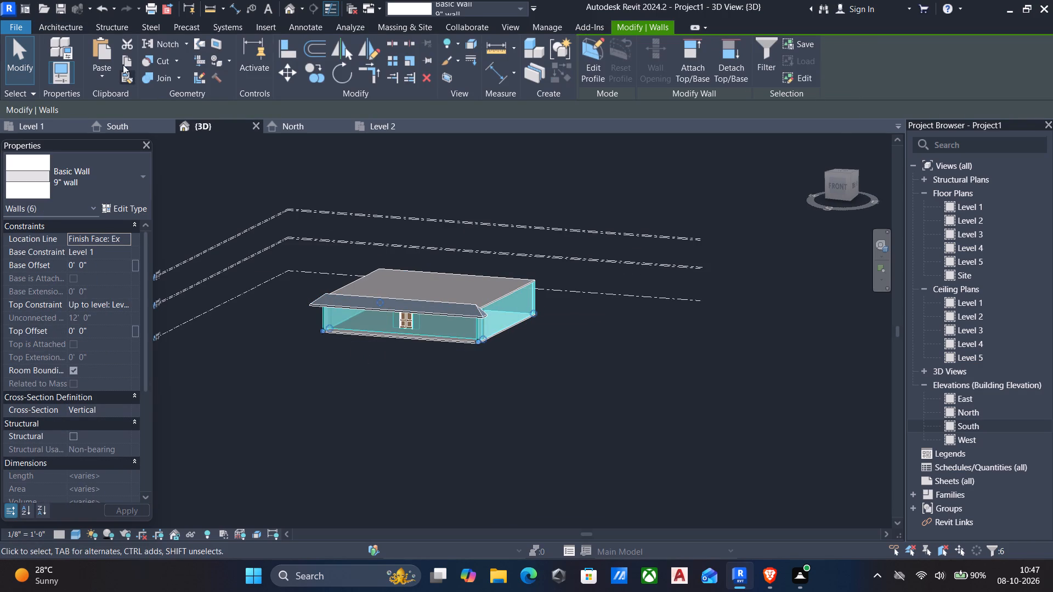
left_click(122, 55)
left_click(99, 77)
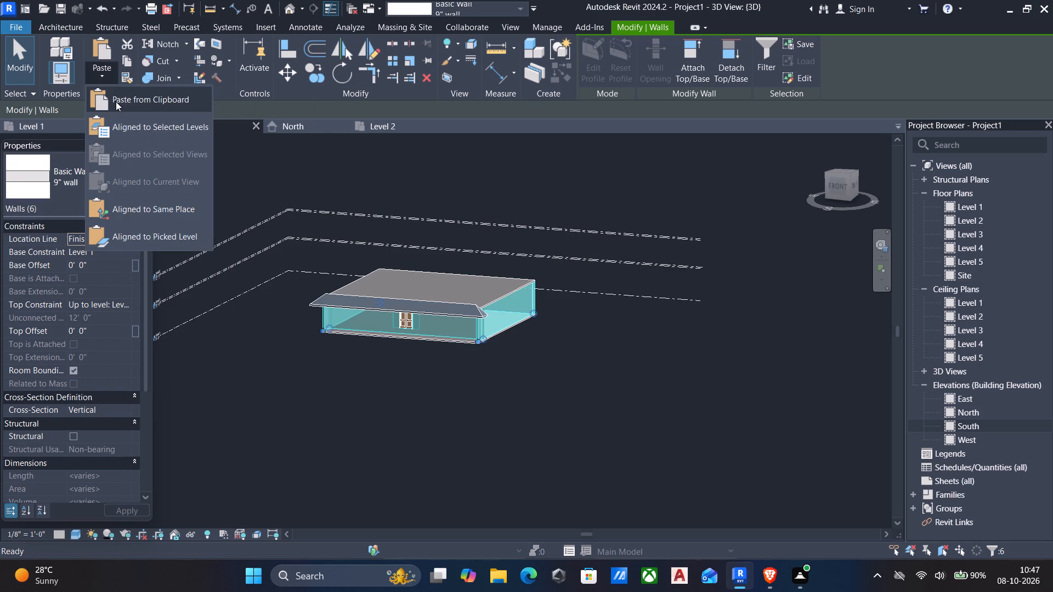
left_click(120, 130)
left_click(465, 218)
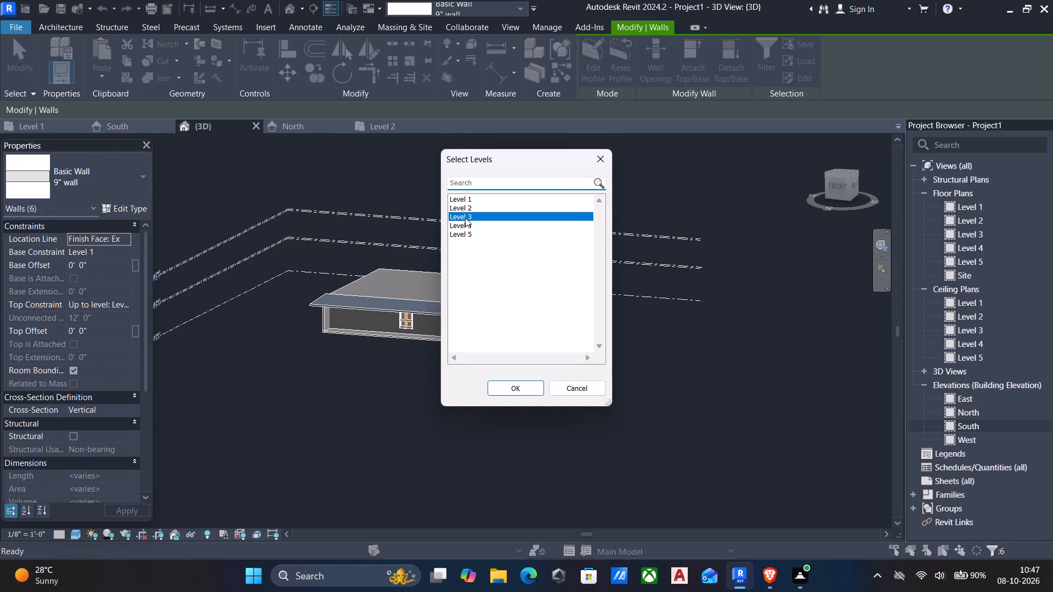
left_click(509, 389)
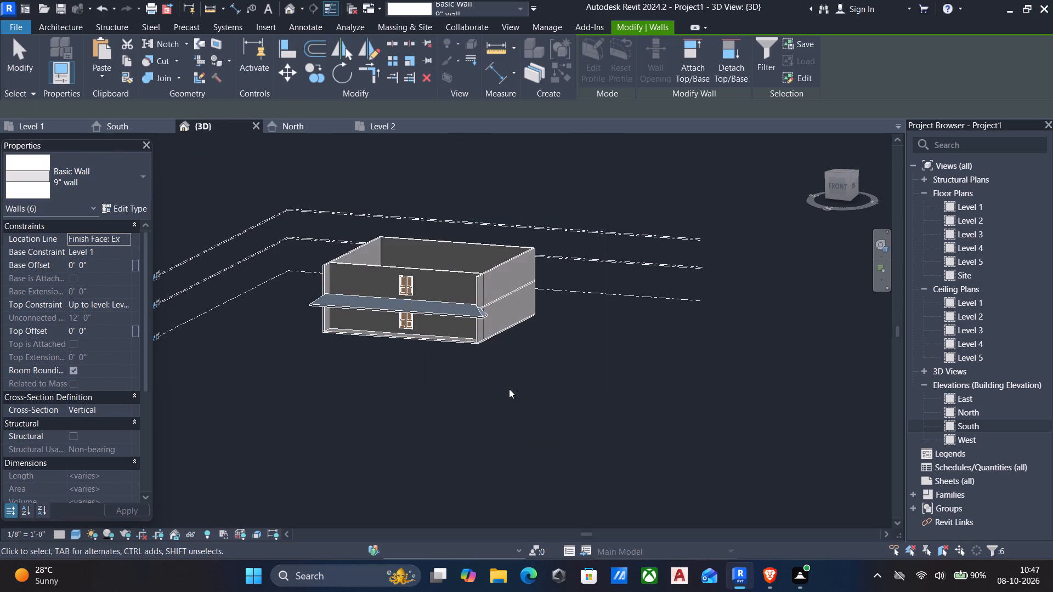
scroll(489, 287, "up", 9)
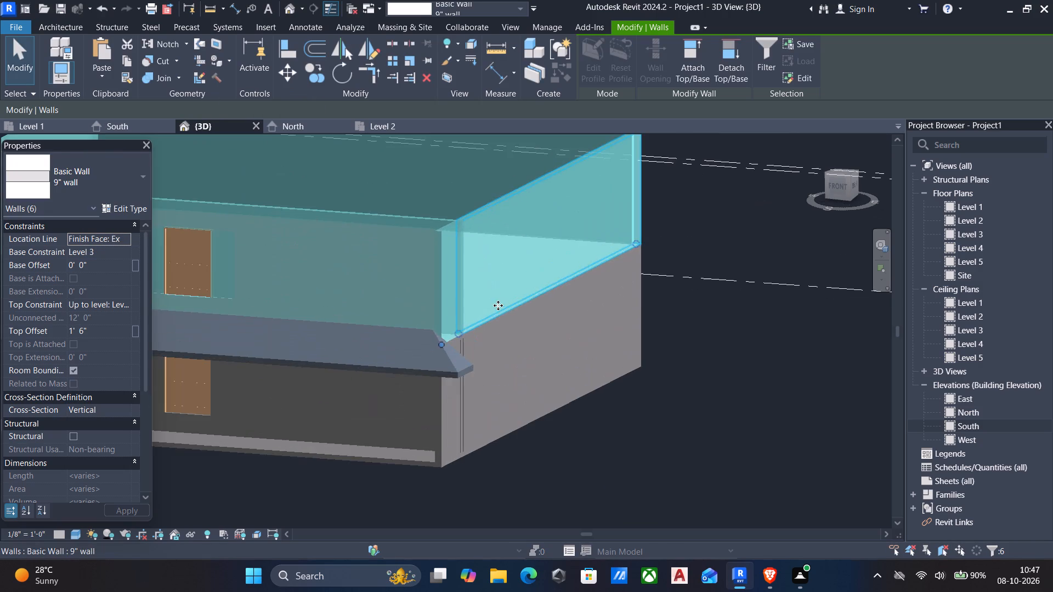
key("Escape")
Examine the pasted upper-storey walls and the roof between the storeys from several angles in 3D.
scroll(497, 305, "up", 5)
scroll(497, 306, "down", 12)
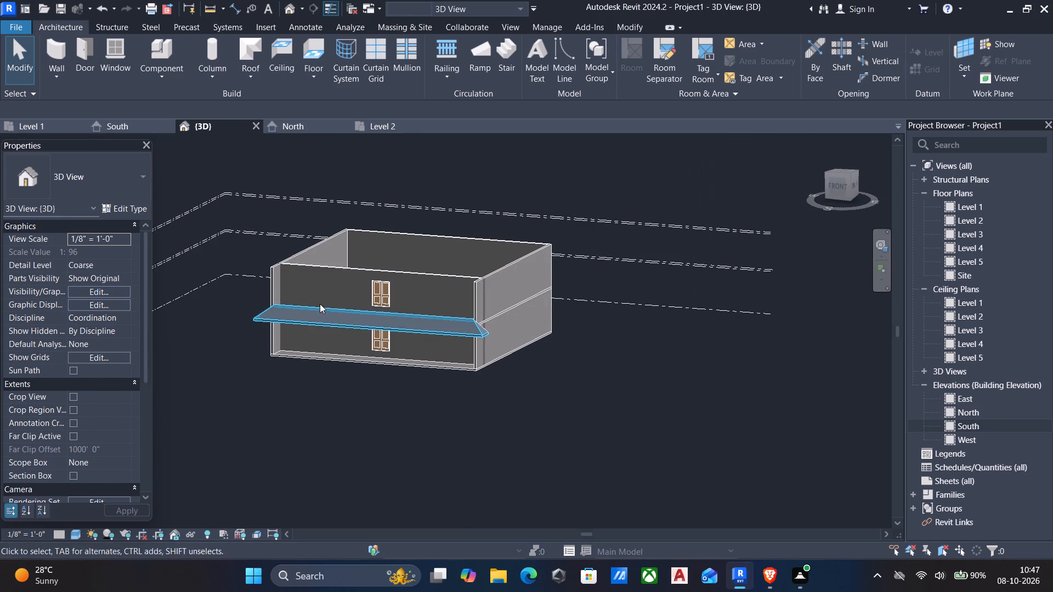
scroll(384, 314, "down", 4)
middle_click_drag(384, 314, 270, 437, "shift")
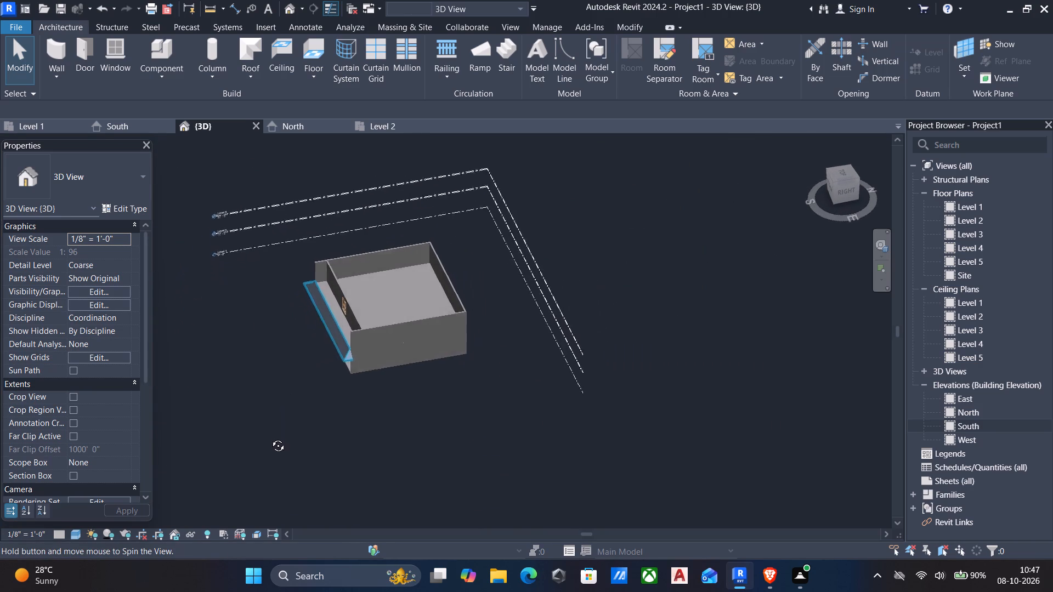
middle_click_drag(270, 437, 275, 447, "shift")
middle_click_drag(324, 352, 530, 318, "shift")
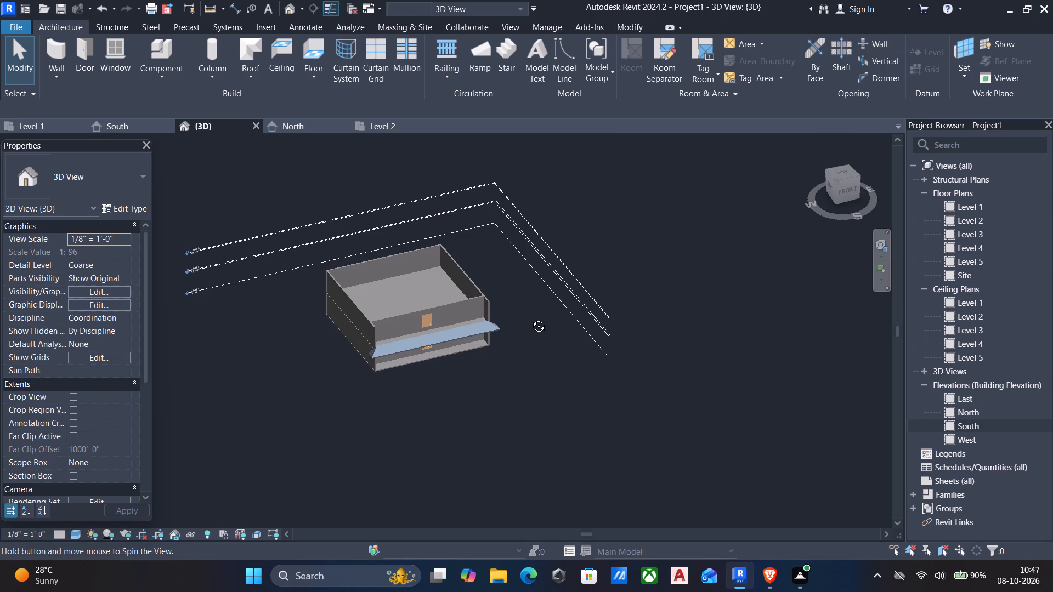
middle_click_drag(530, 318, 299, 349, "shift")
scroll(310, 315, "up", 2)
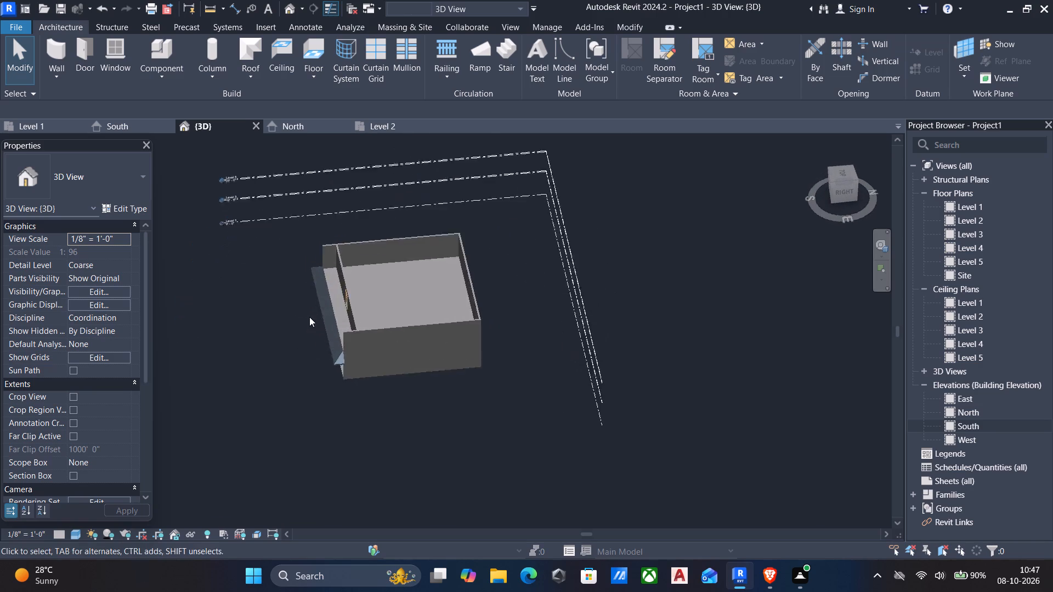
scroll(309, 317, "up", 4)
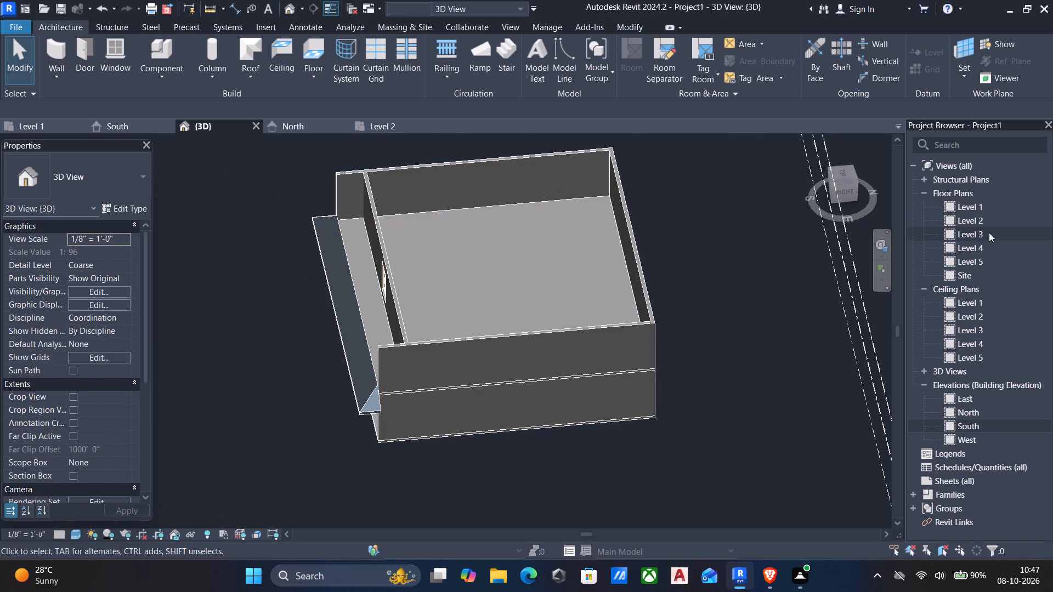
In the Level 3 floor plan, draw a 4.5" wall about 60' long across the open southern front, between the side walls' inner faces.
double_click(987, 233)
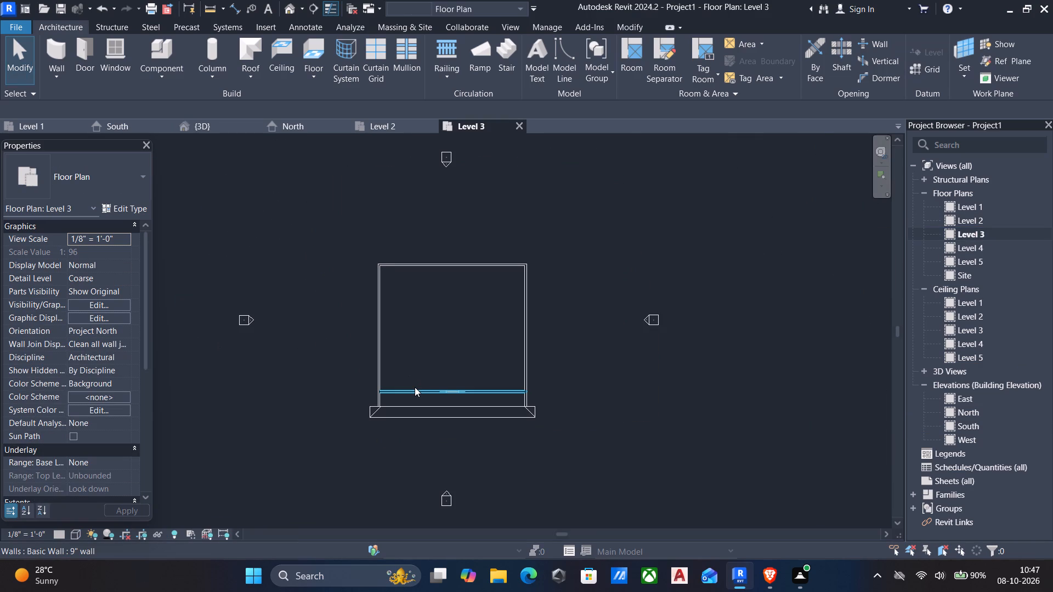
type("wa")
left_click(73, 182)
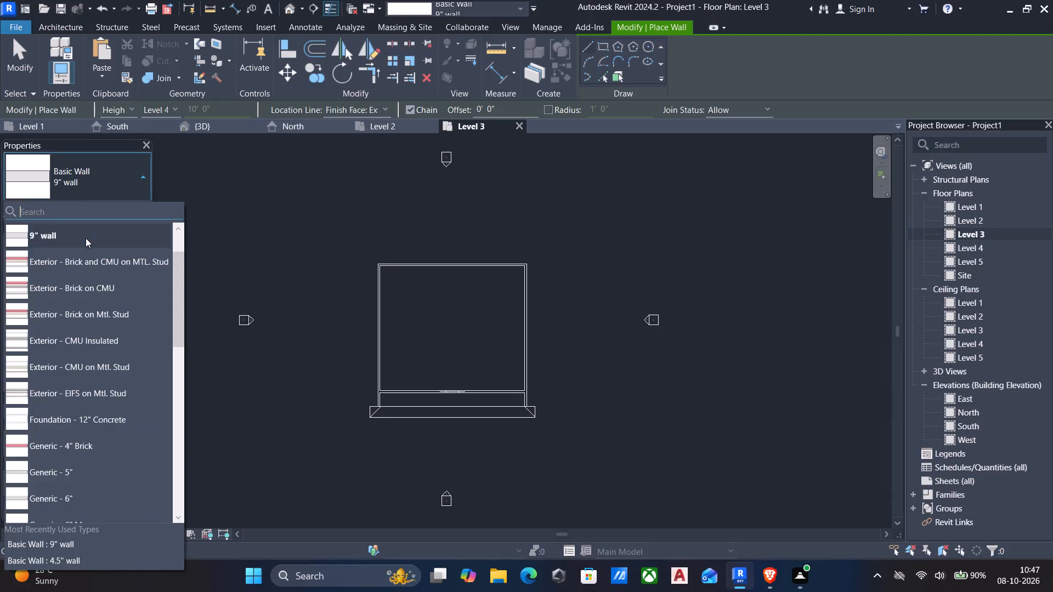
scroll(71, 260, "up", 5)
left_click(69, 251)
scroll(373, 399, "up", 10)
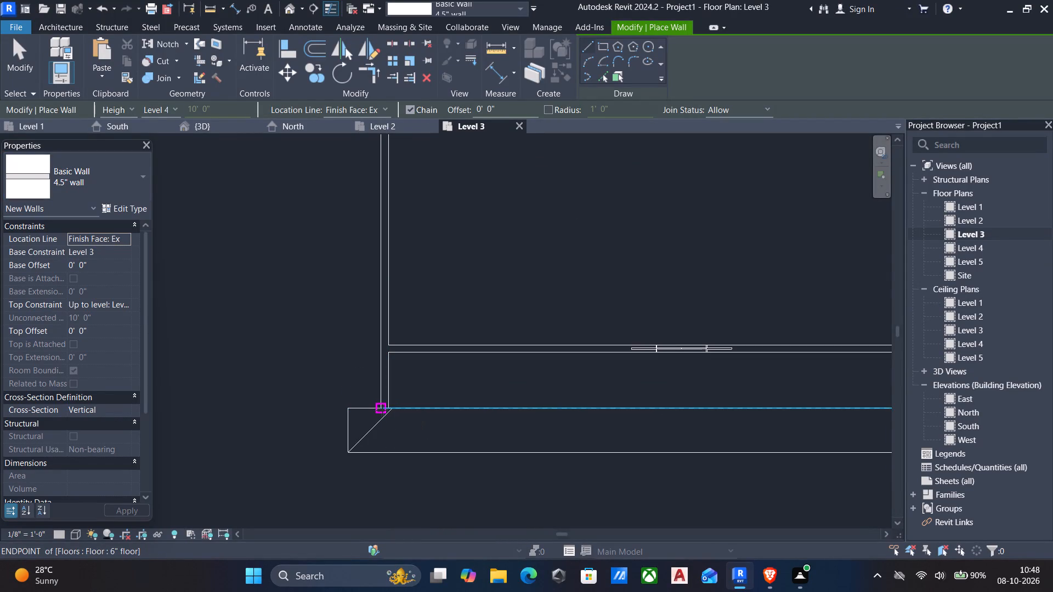
left_click(392, 408)
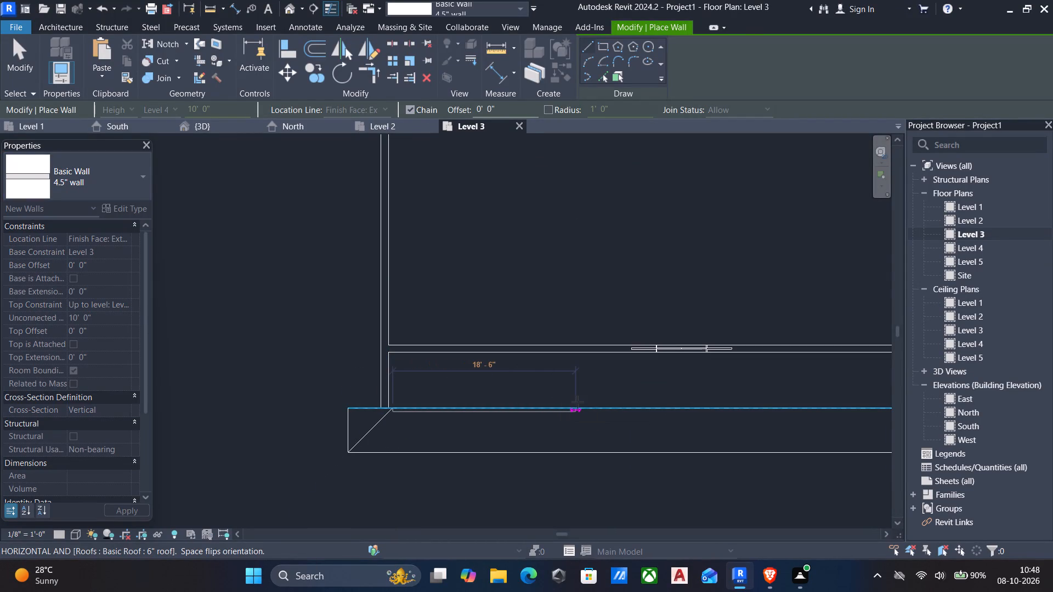
key("Escape")
scroll(422, 407, "up", 5)
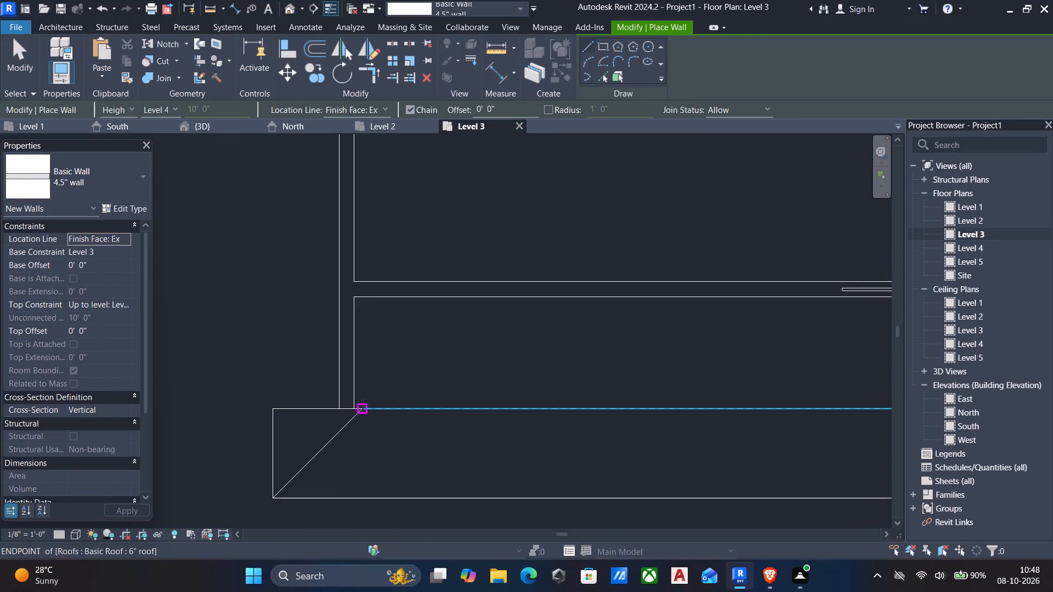
left_click(353, 407)
key("space")
scroll(657, 413, "down", 3)
middle_click_drag(657, 413, 482, 412)
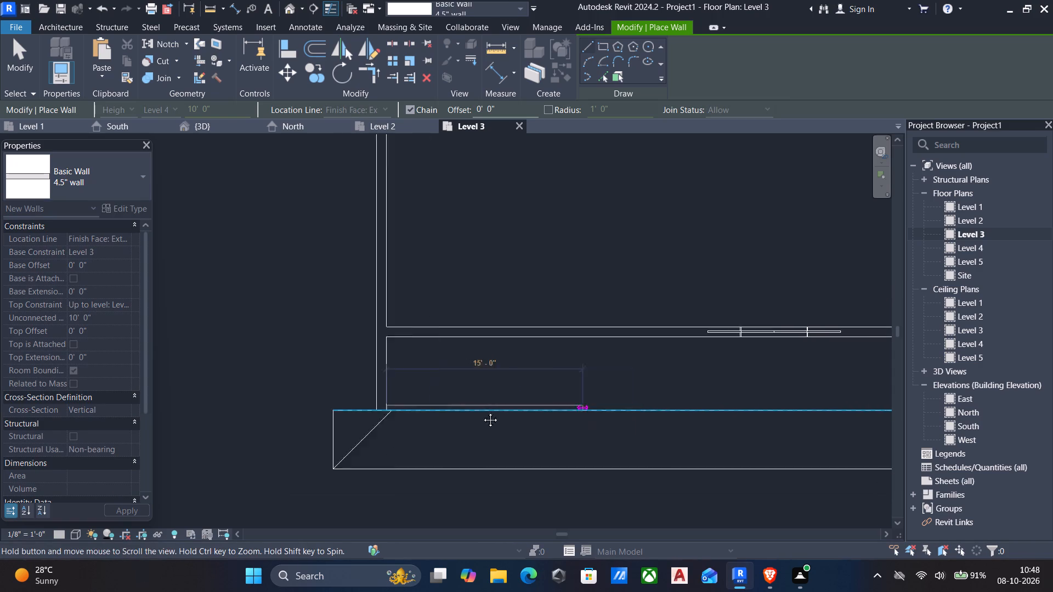
middle_click_drag(482, 412, 160, 418)
scroll(724, 413, "up", 5)
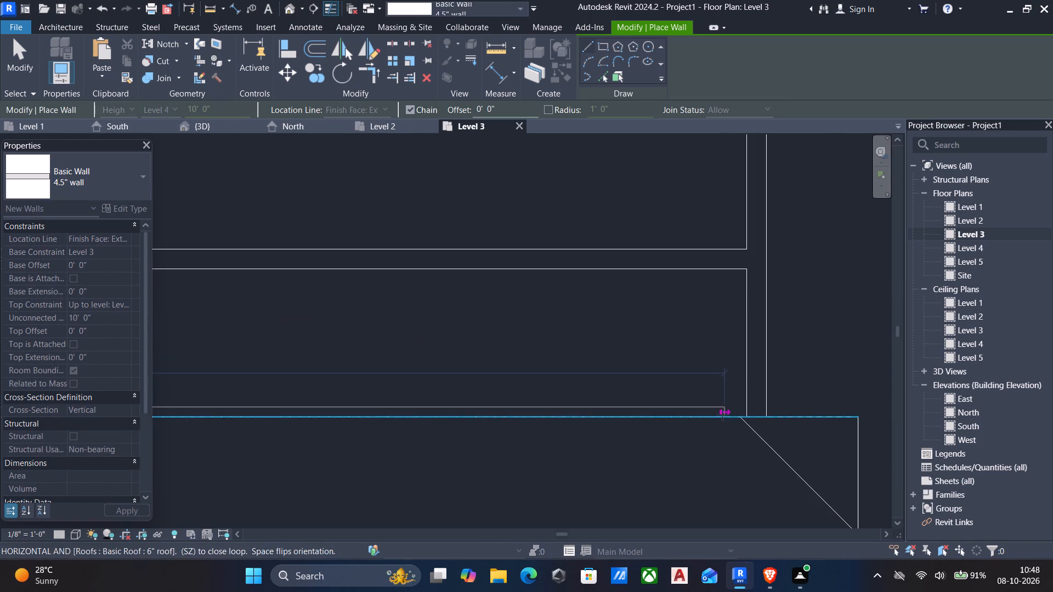
left_click(749, 422)
scroll(749, 426, "down", 6)
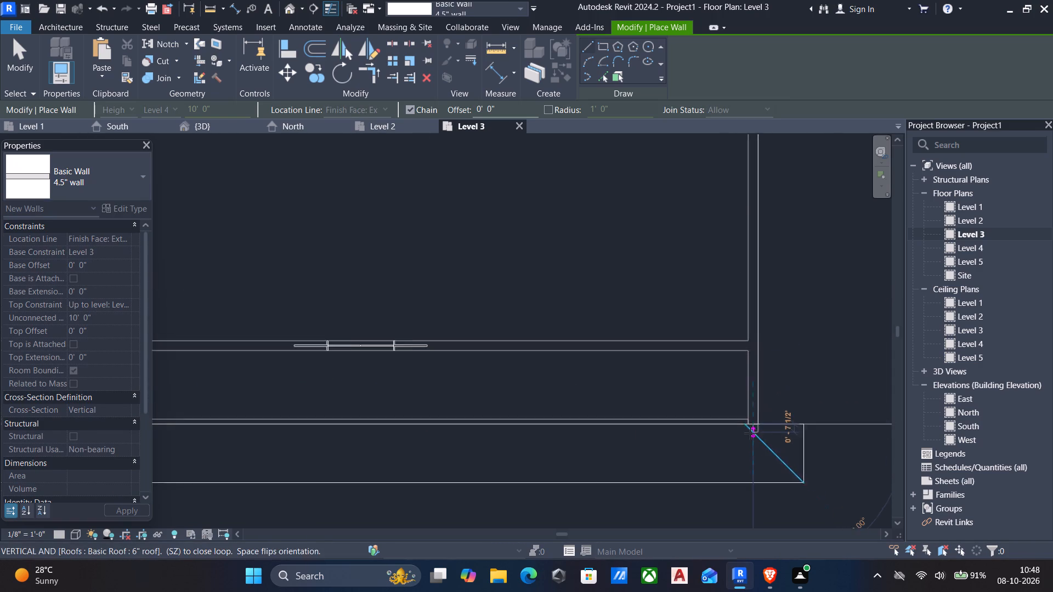
key("Escape")
scroll(746, 435, "down", 4)
middle_click_drag(742, 439, 765, 411)
scroll(746, 408, "down", 6)
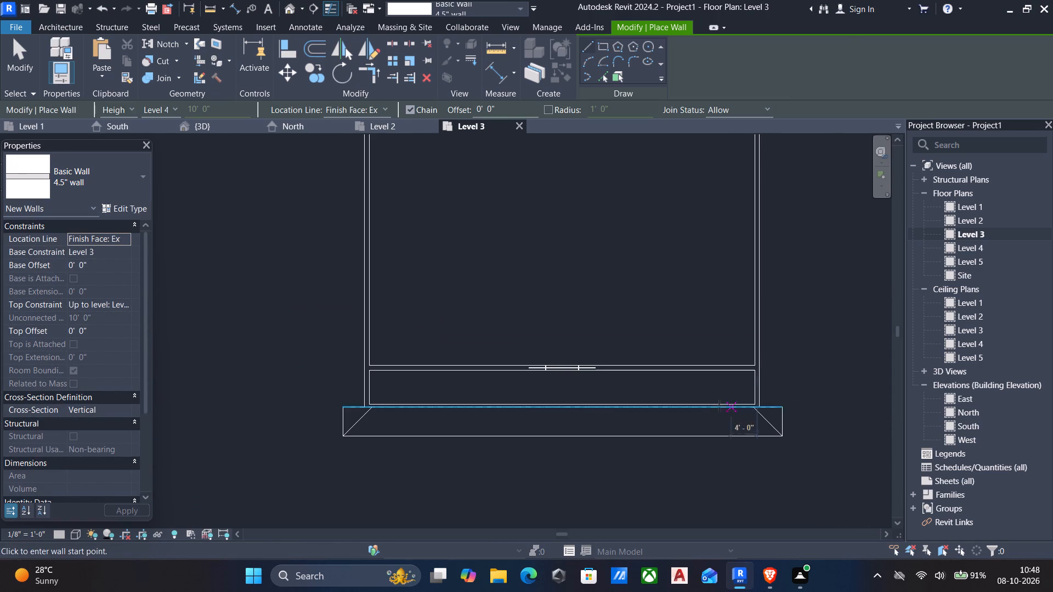
key("Escape")
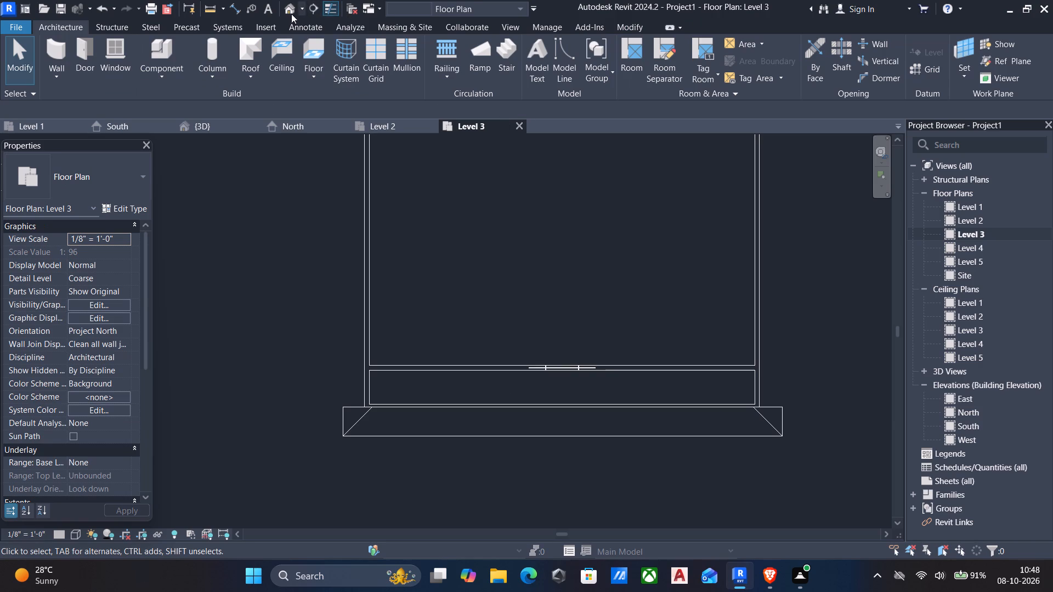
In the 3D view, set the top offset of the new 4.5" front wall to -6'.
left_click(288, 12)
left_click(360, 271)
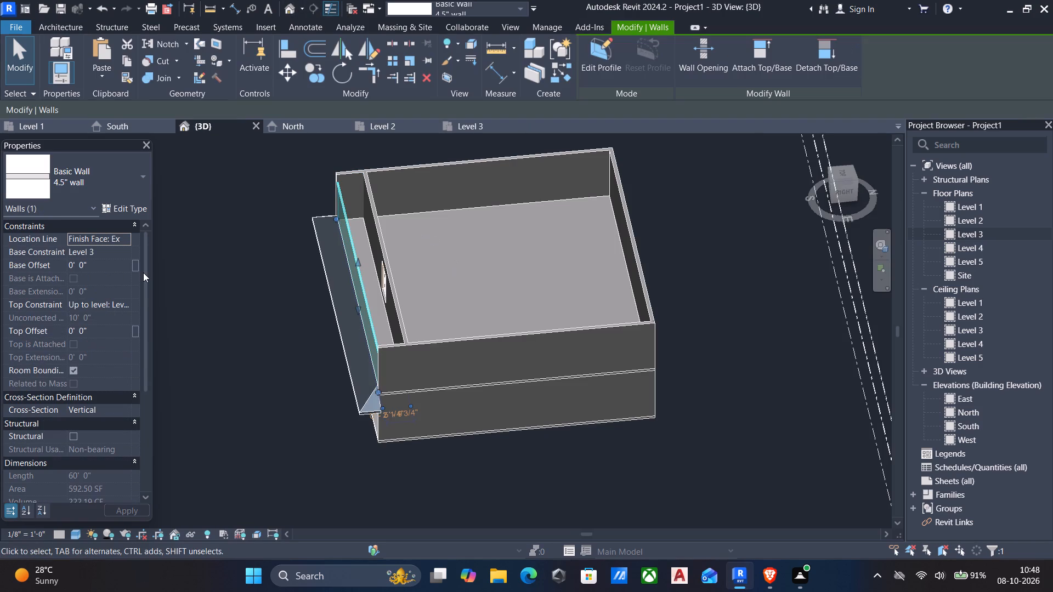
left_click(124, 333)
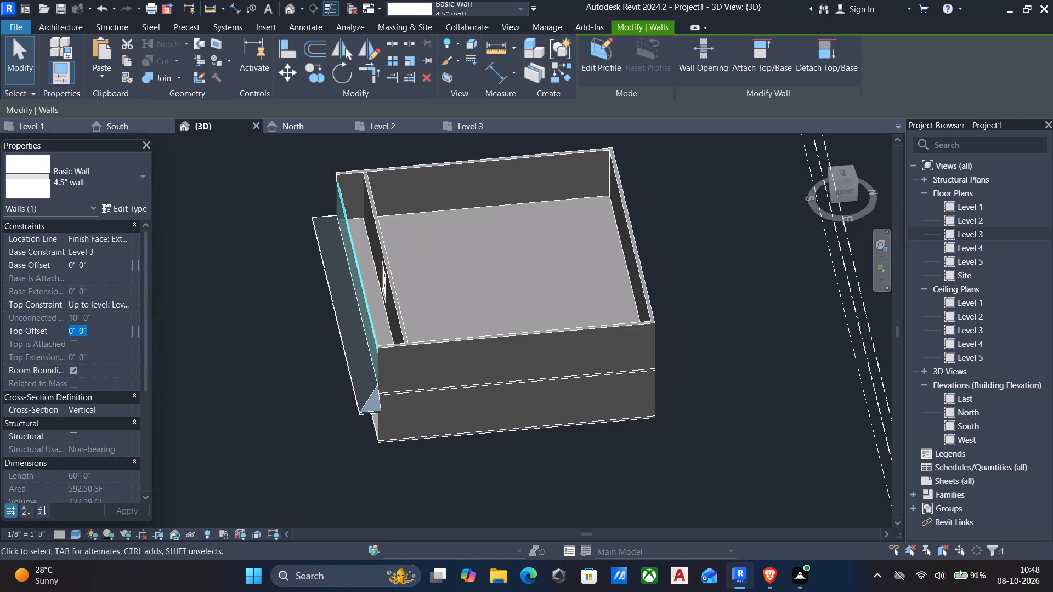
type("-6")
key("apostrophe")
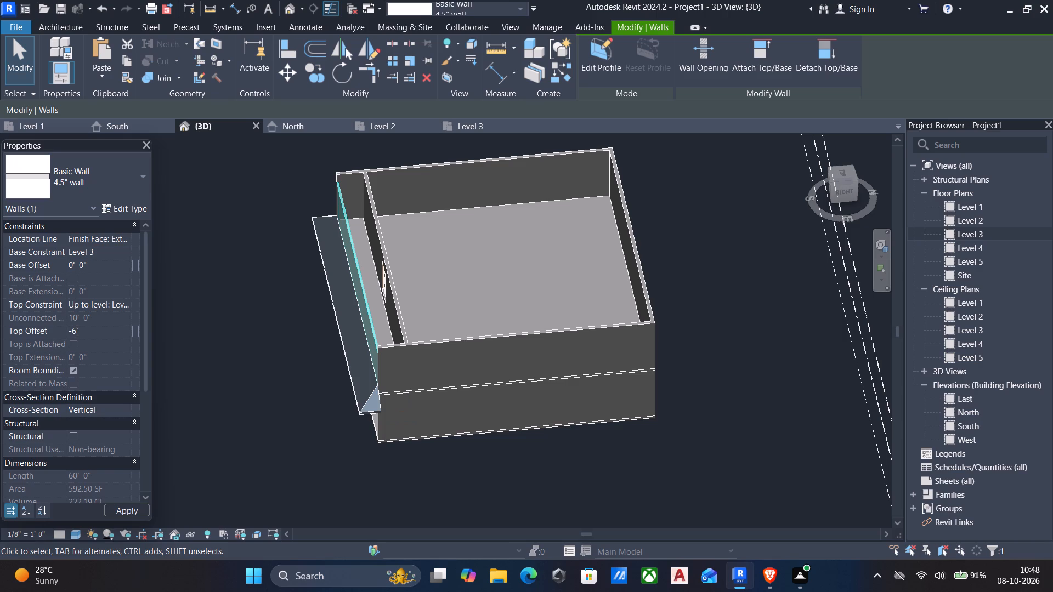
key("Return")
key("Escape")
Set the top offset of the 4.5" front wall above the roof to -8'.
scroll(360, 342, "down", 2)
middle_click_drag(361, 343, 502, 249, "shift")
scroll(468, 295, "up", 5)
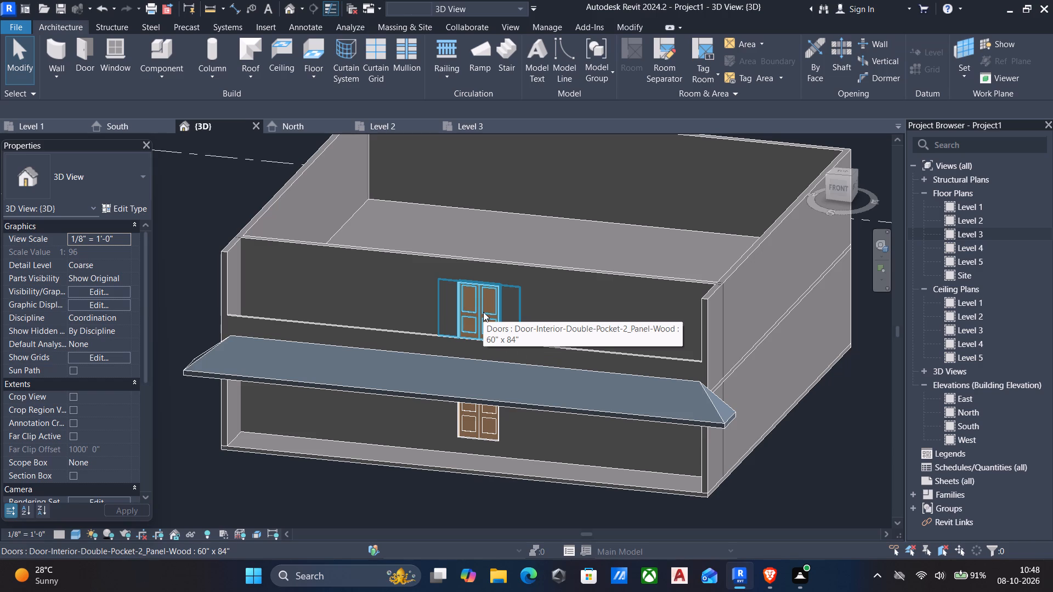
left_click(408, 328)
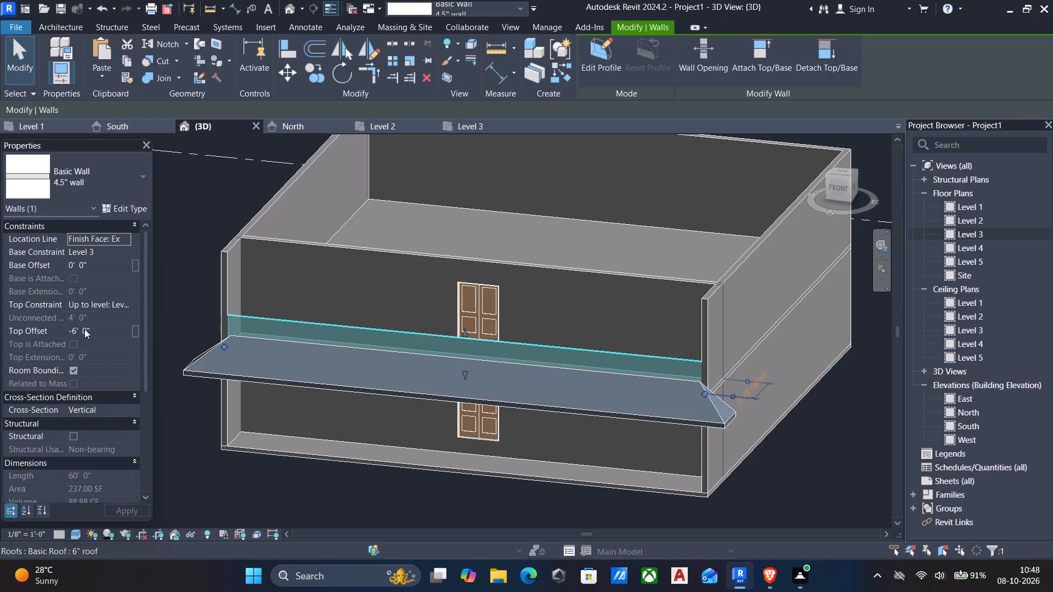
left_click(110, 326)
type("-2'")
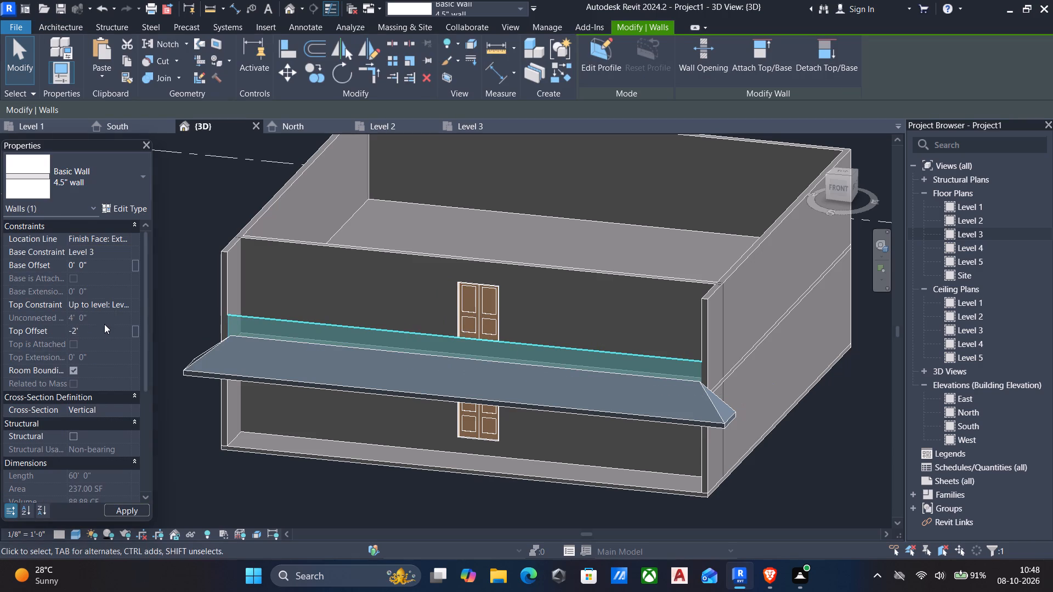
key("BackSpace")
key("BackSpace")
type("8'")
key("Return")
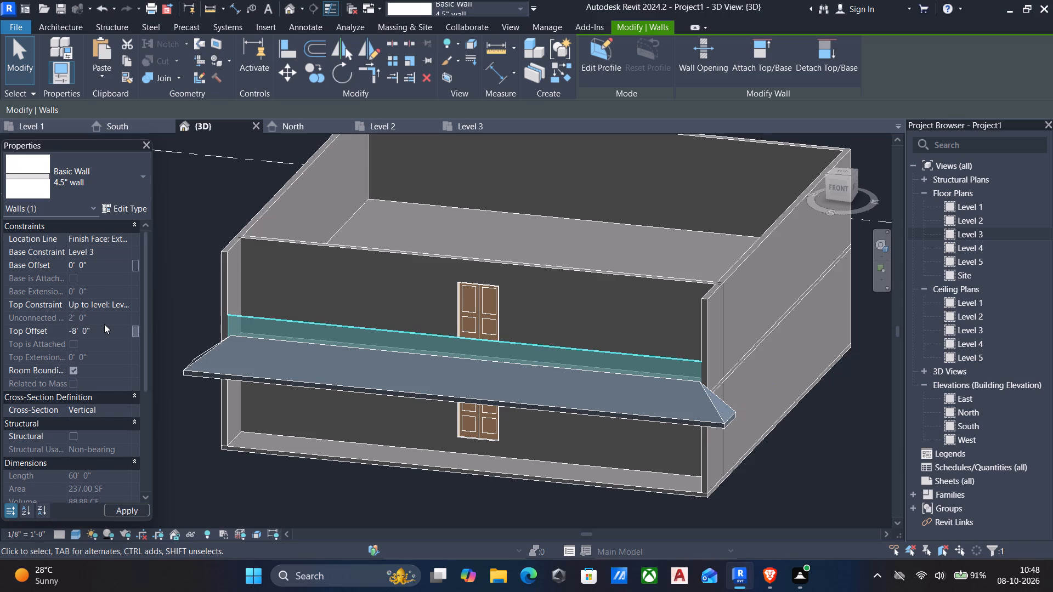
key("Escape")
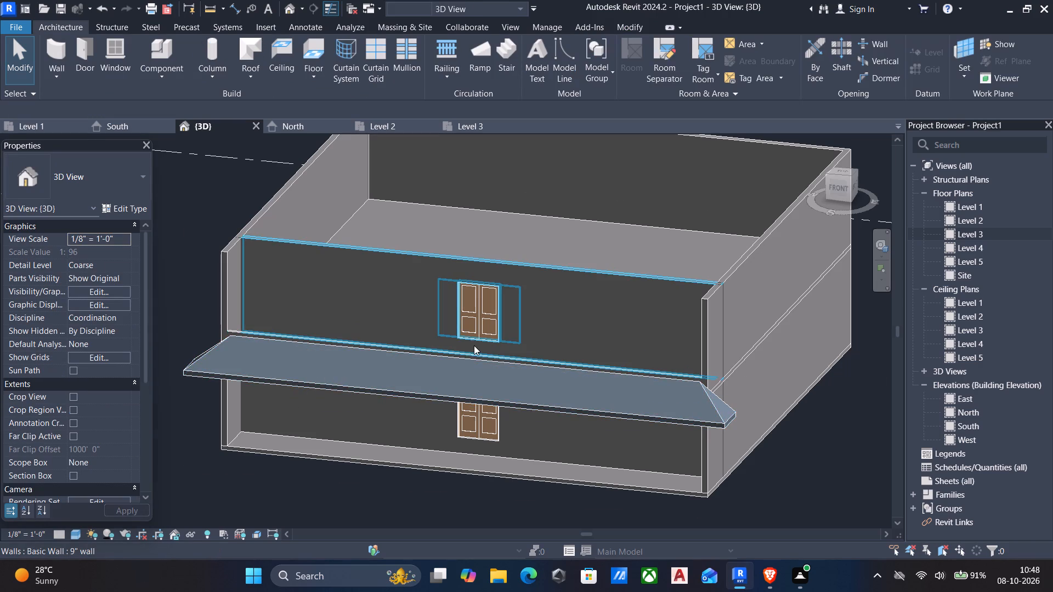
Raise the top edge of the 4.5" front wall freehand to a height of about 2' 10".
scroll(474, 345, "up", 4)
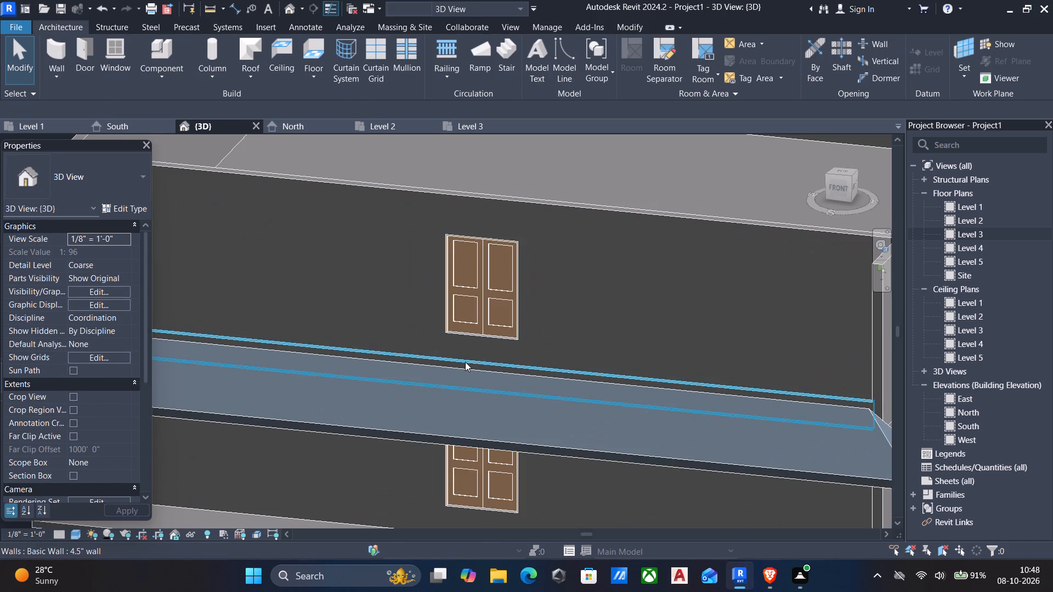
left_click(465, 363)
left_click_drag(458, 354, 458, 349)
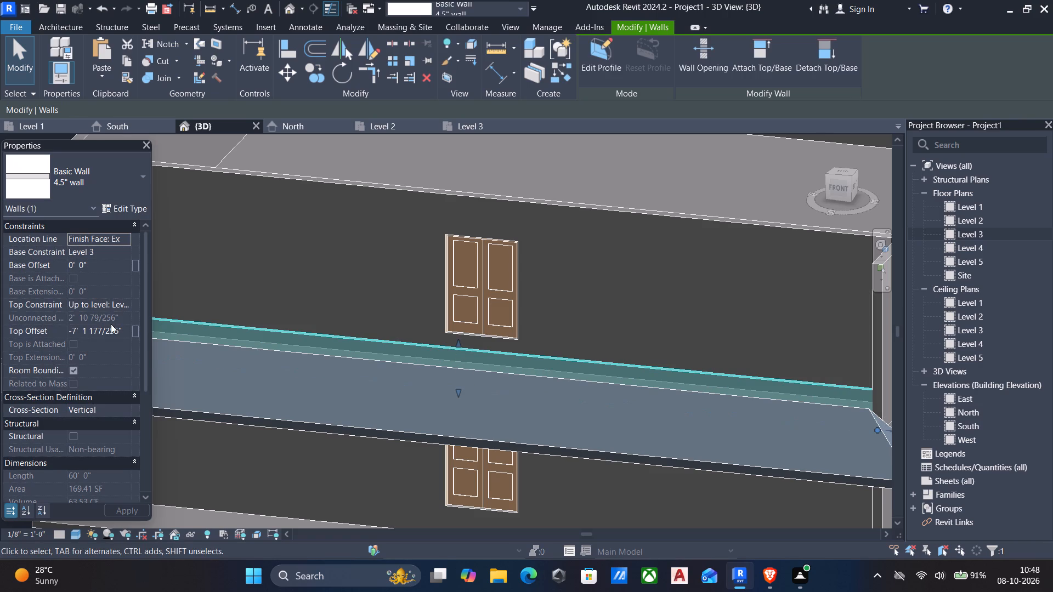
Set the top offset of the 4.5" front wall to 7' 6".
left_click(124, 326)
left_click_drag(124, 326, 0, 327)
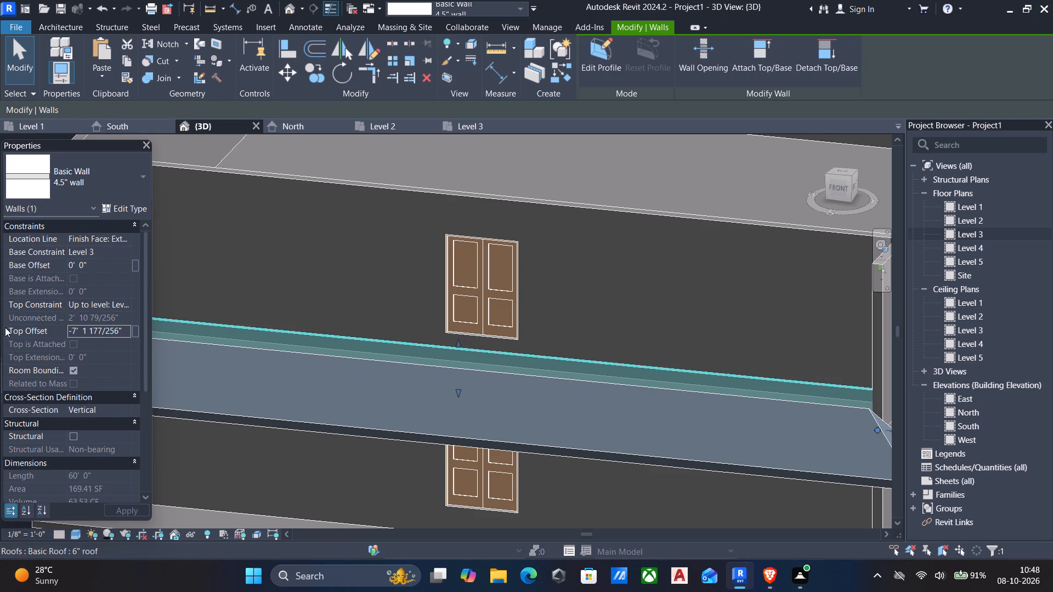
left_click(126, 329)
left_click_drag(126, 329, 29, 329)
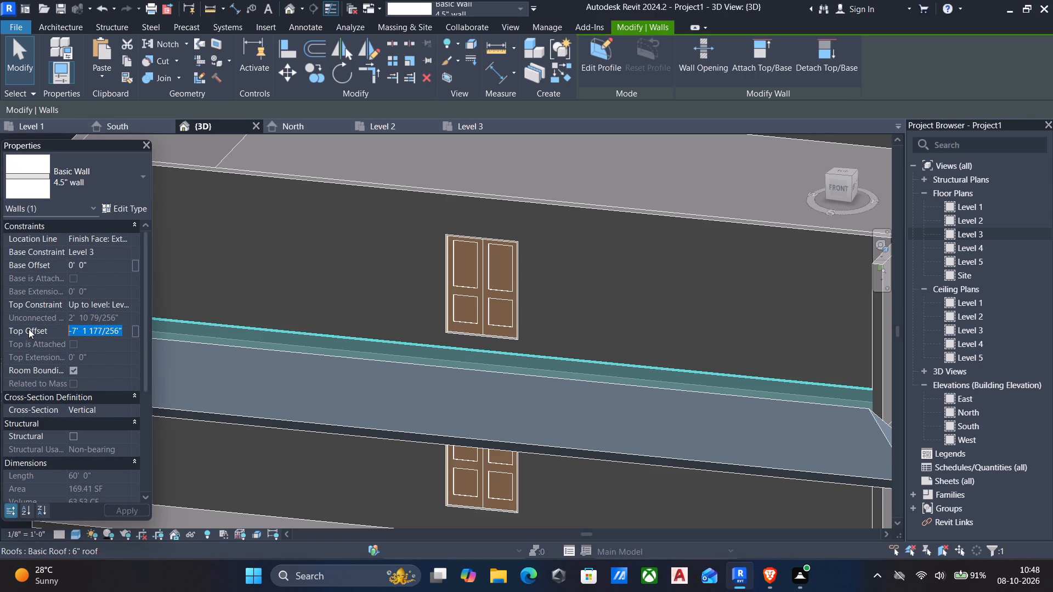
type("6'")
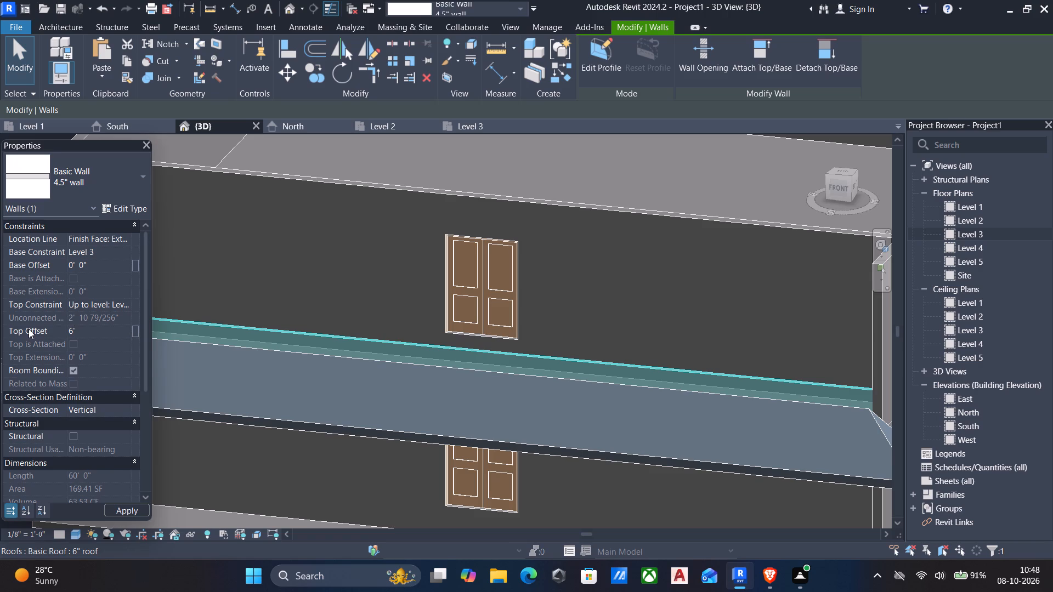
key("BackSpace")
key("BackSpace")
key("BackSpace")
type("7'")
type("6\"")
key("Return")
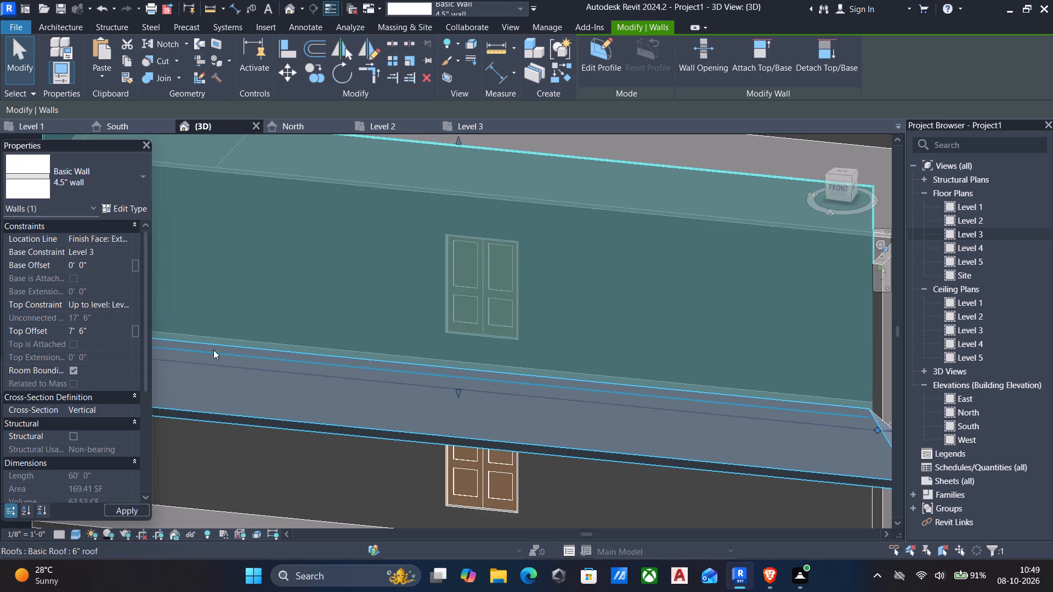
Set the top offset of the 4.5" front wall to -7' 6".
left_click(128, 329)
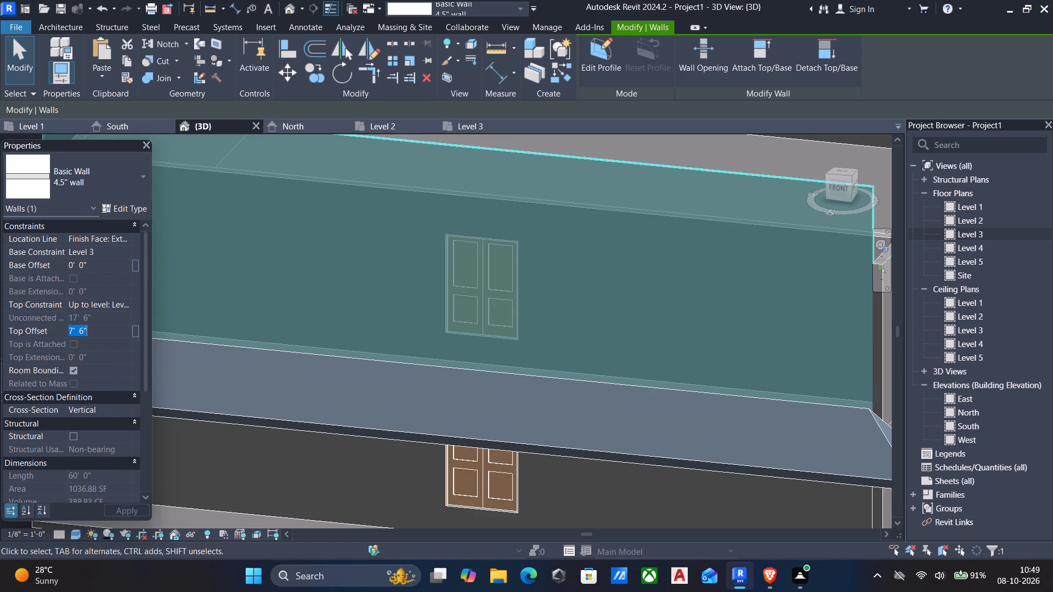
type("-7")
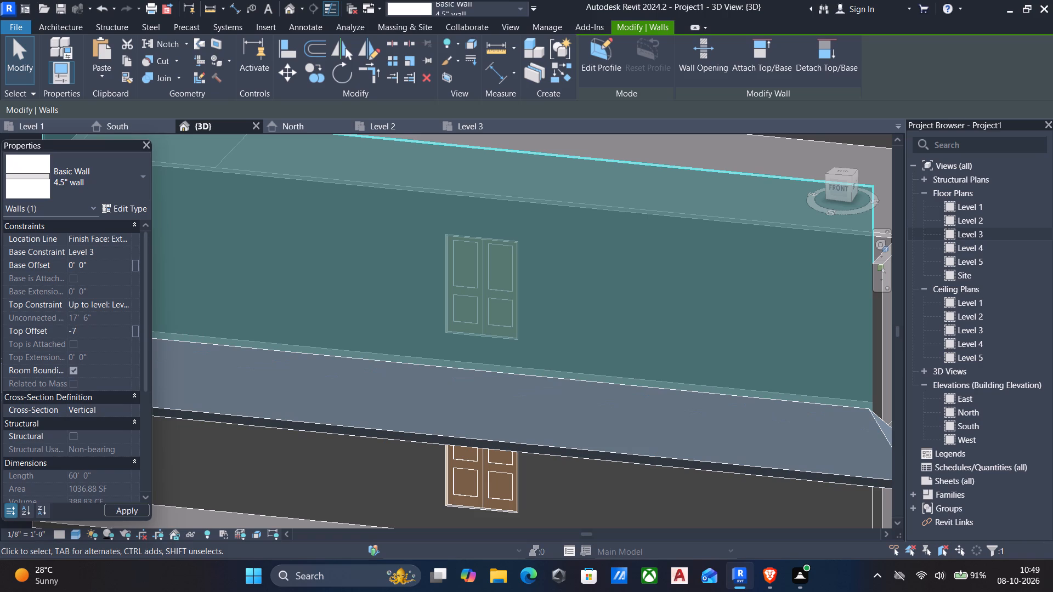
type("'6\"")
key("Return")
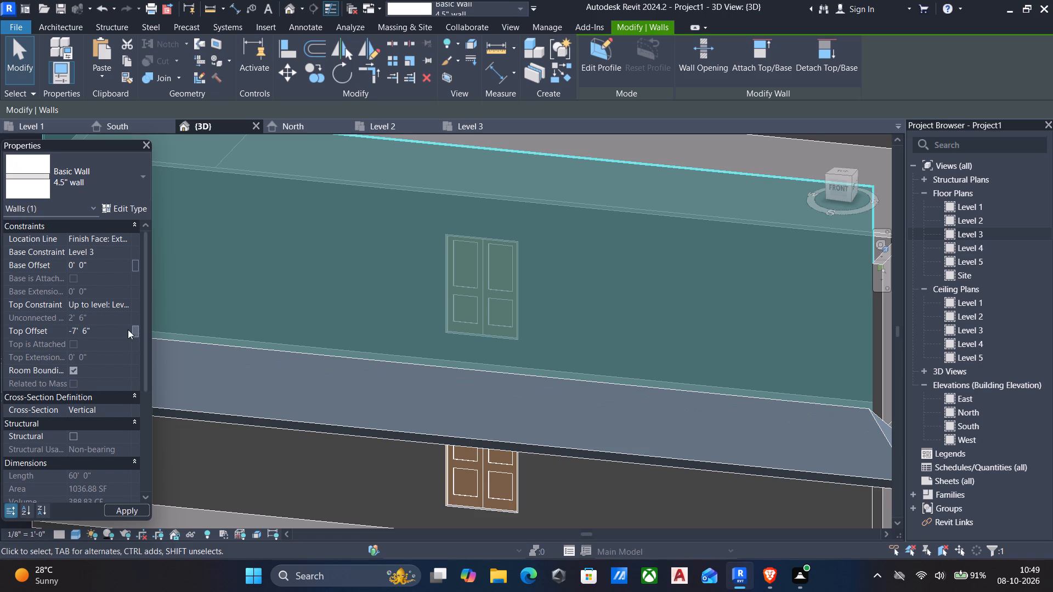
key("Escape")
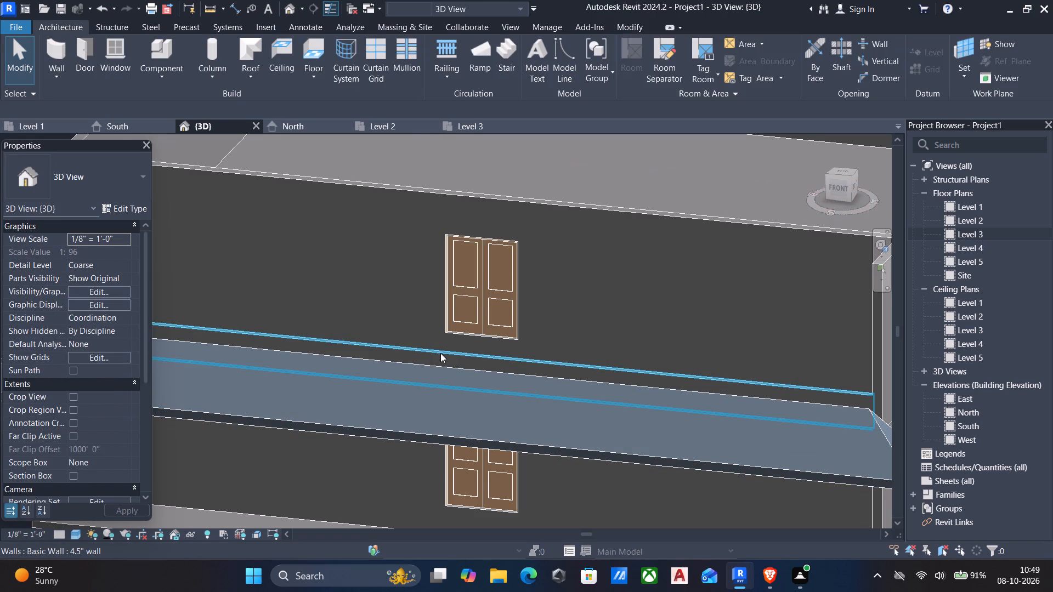
Set the top offset of the 4.5" front wall to 7'.
left_click(440, 353)
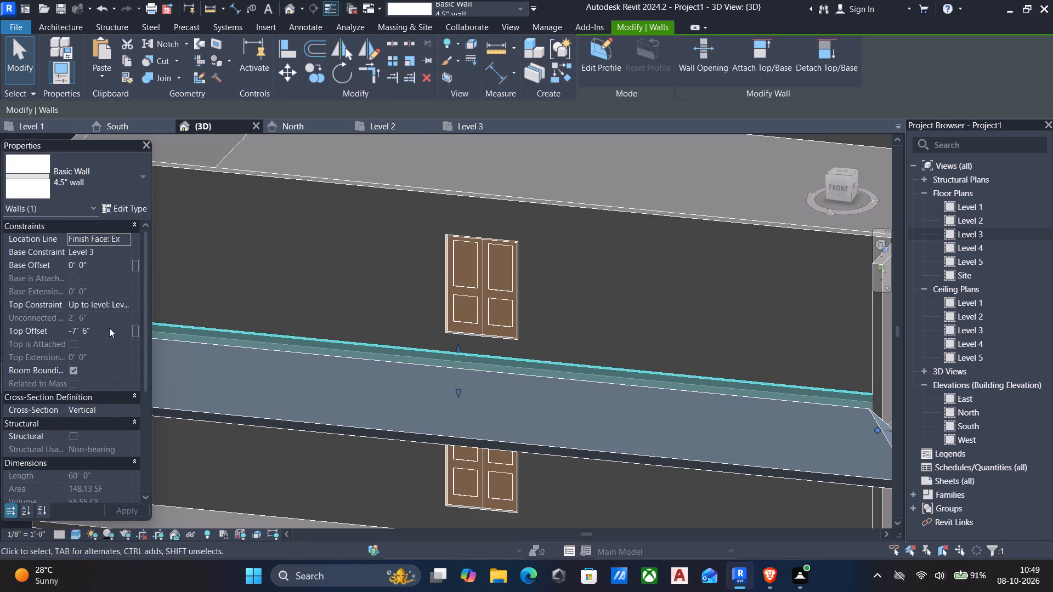
left_click(109, 328)
type("7'")
key("Return")
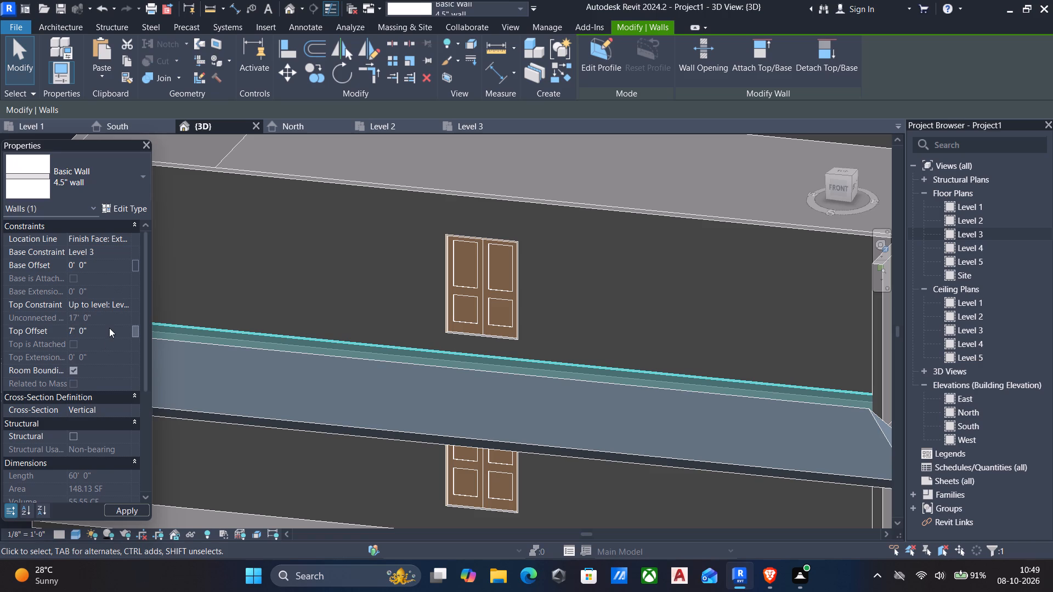
Set the top offset of the 4.5" front wall to -7' and apply it.
left_click(109, 327)
key("minus")
key("7")
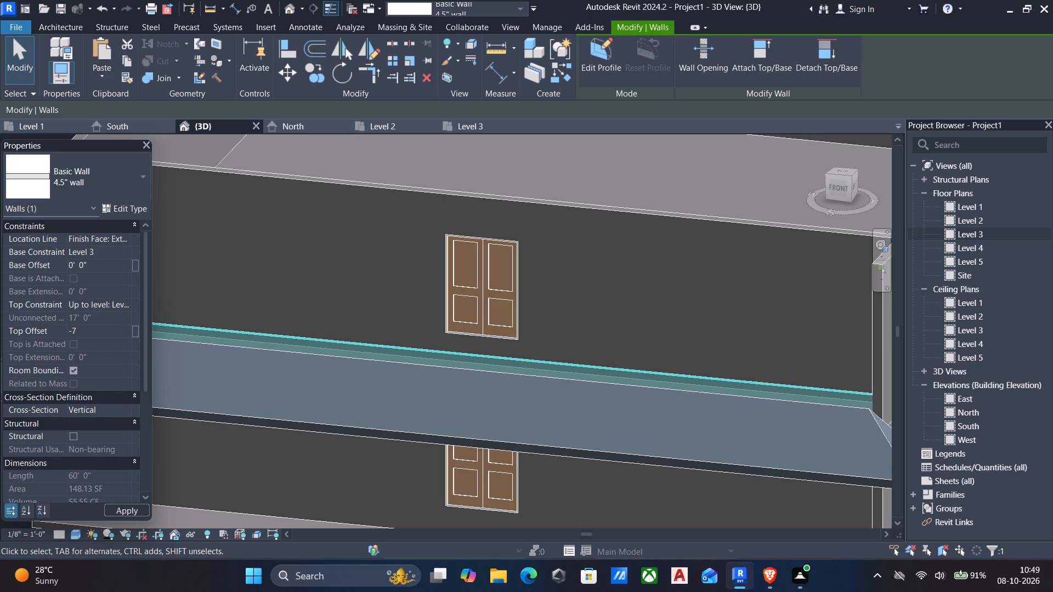
key("apostrophe")
key("Return")
left_click(119, 511)
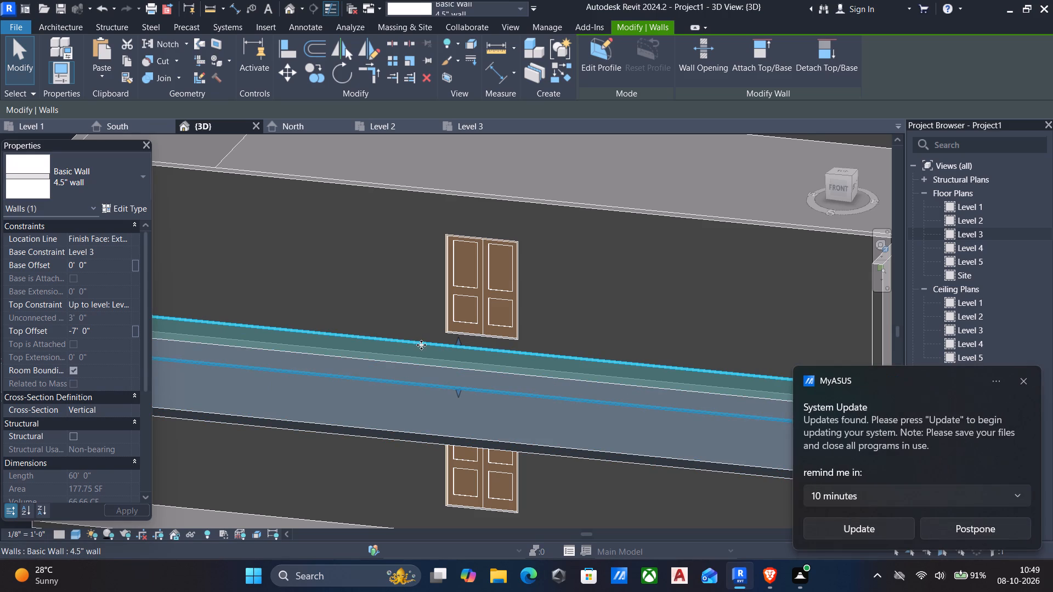
left_click(1023, 378)
Nudge the 6" front roof down to a base offset of -2' 3" from Level 2.
scroll(646, 371, "down", 6)
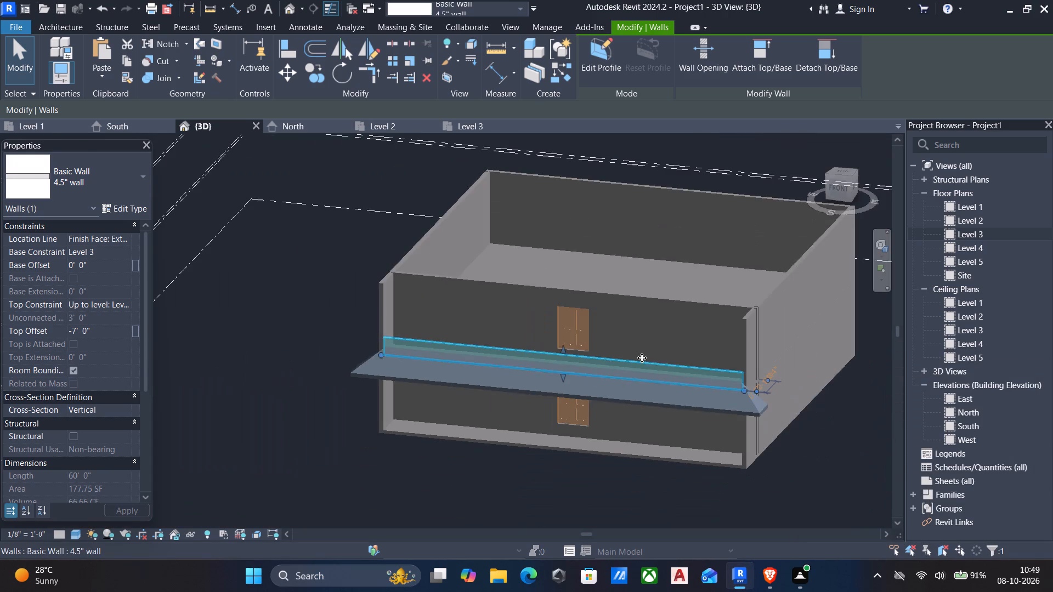
left_click(836, 189)
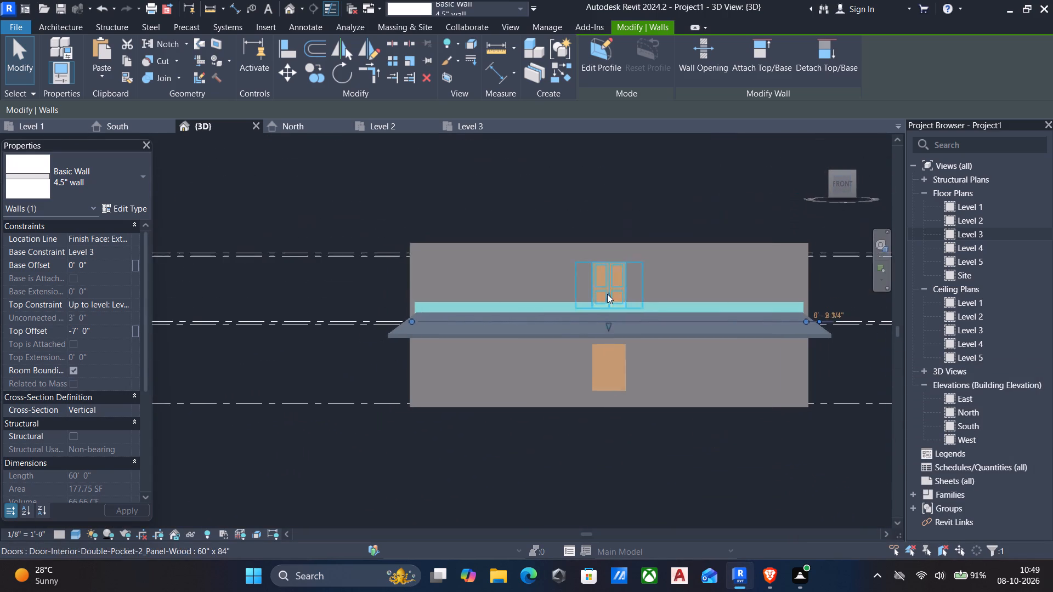
scroll(448, 389, "up", 5)
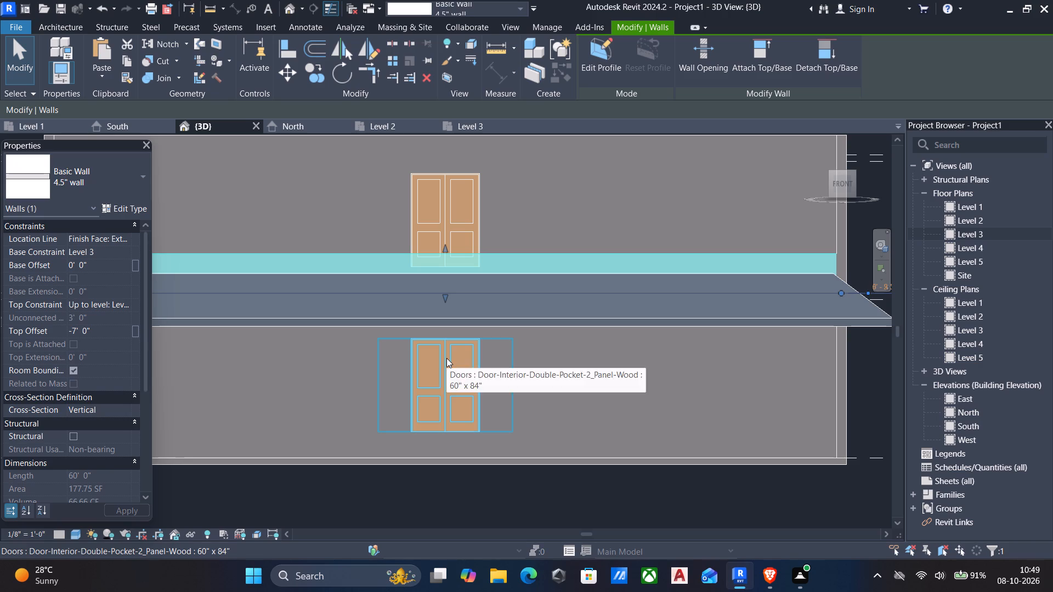
left_click(398, 322)
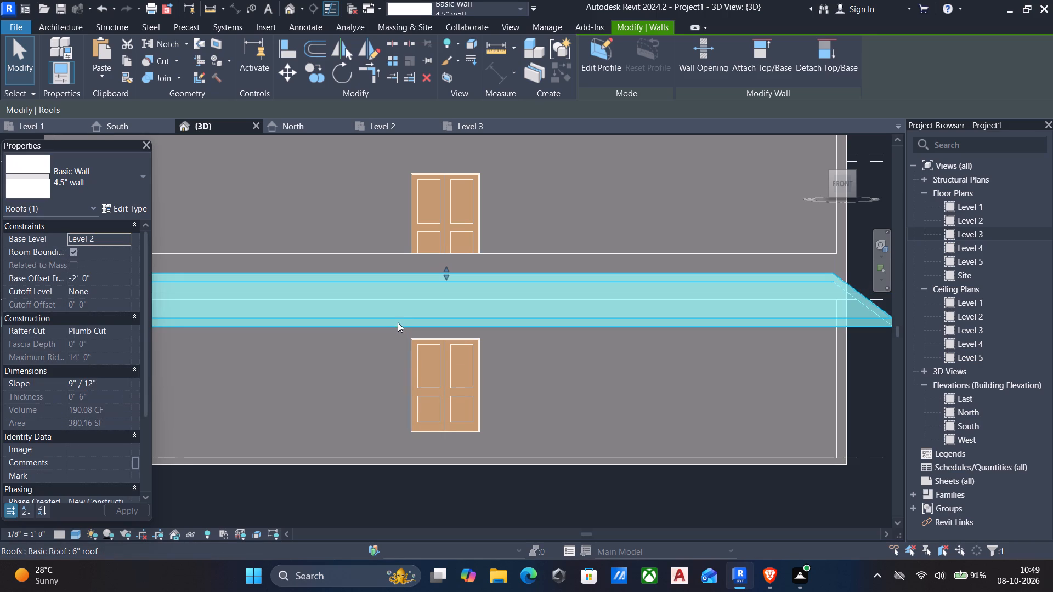
key("Down")
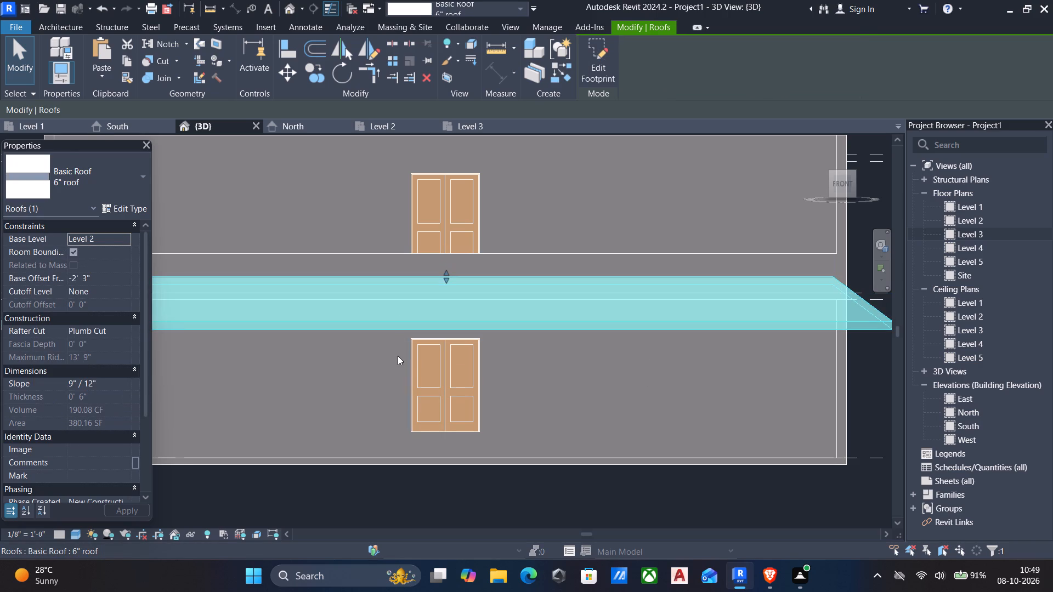
key("Escape")
Examine the front facade, the overhanging roof and the ground floor slab from several angles.
scroll(378, 351, "down", 4)
middle_click_drag(411, 365, 332, 449)
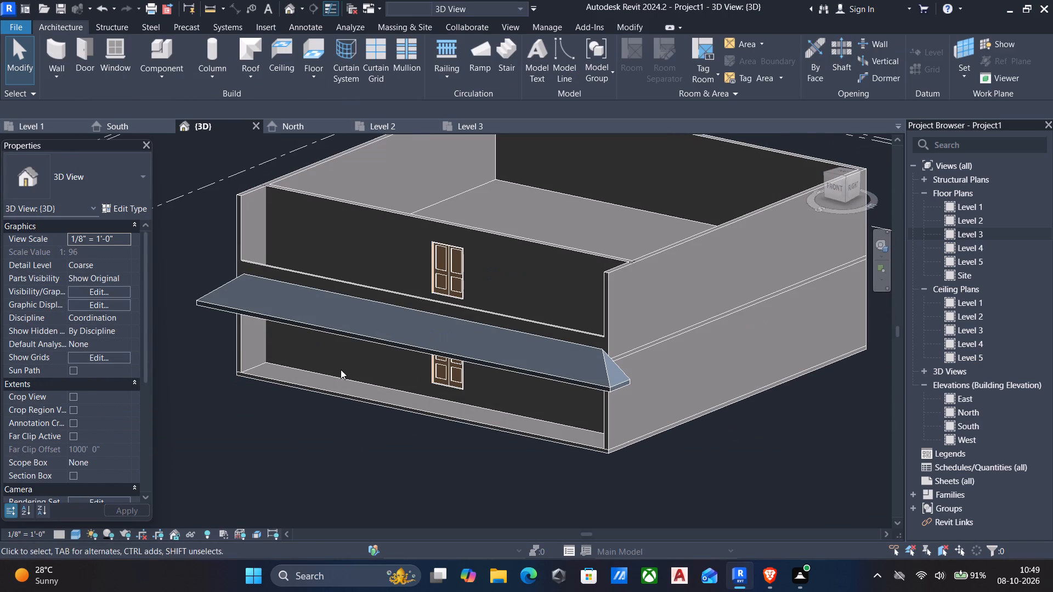
middle_click_drag(333, 372, 398, 361)
middle_click_drag(402, 362, 429, 355, "shift")
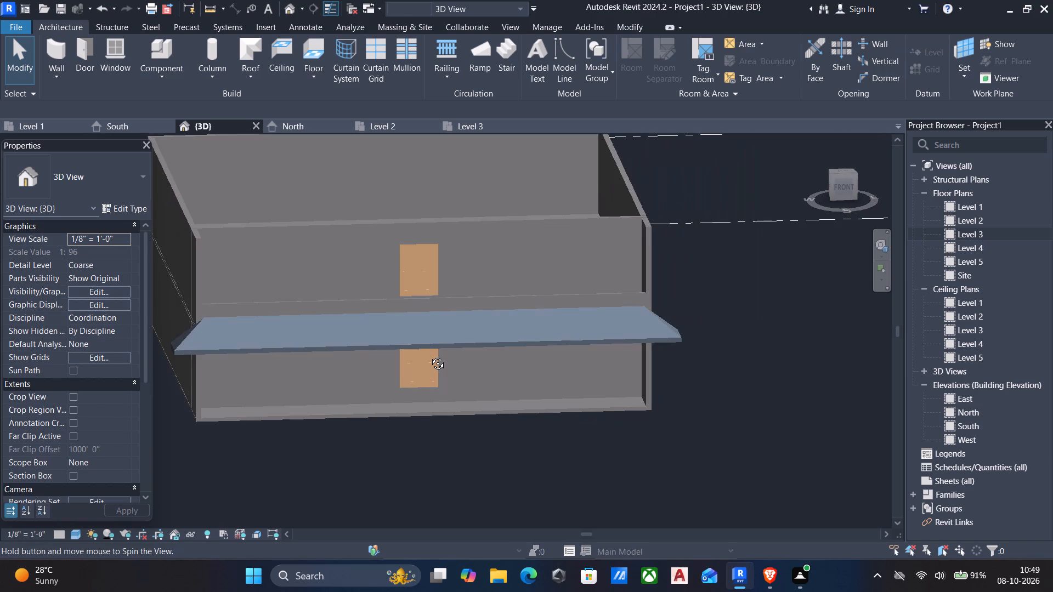
middle_click_drag(429, 355, 404, 361, "shift")
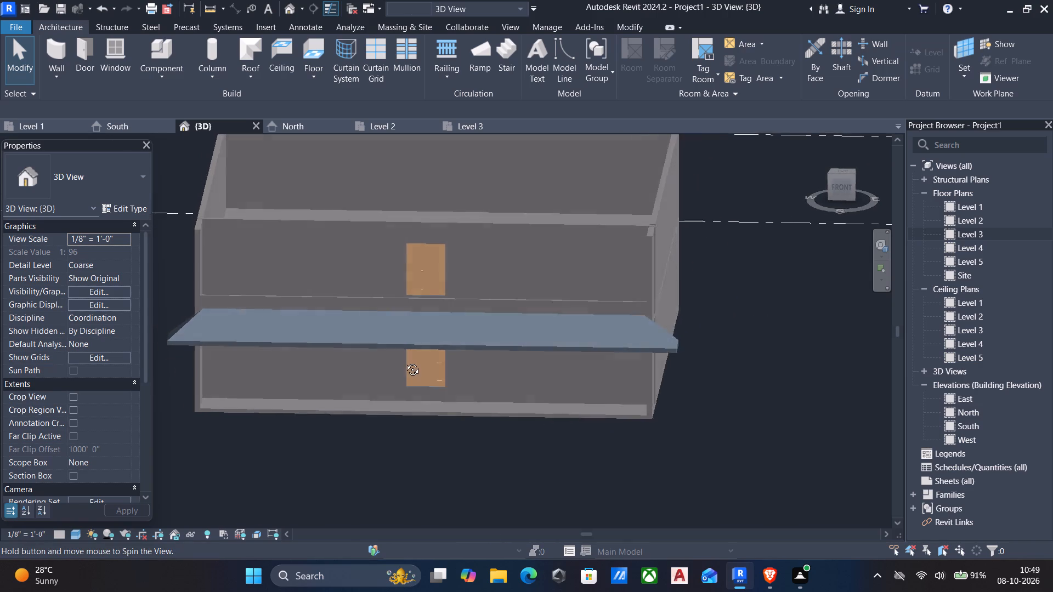
middle_click_drag(404, 361, 244, 396, "shift")
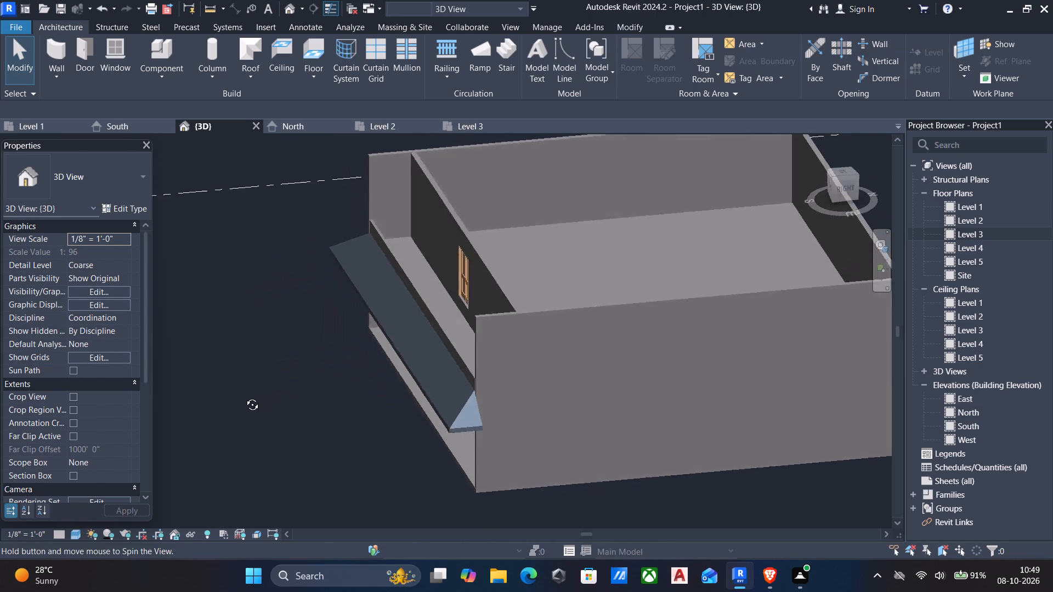
middle_click_drag(244, 396, 223, 331, "shift")
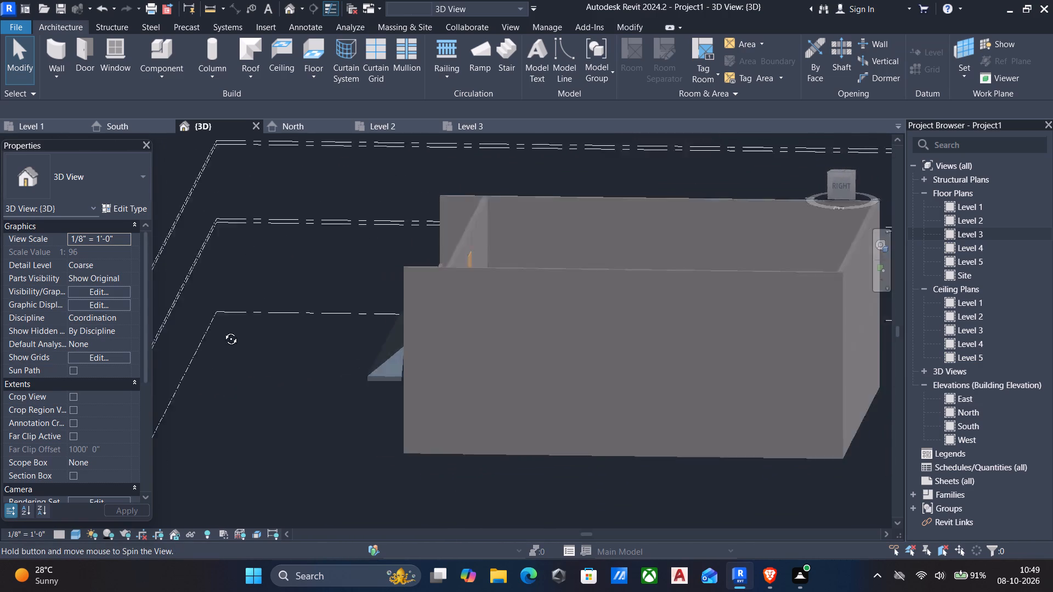
middle_click_drag(223, 331, 269, 369, "shift")
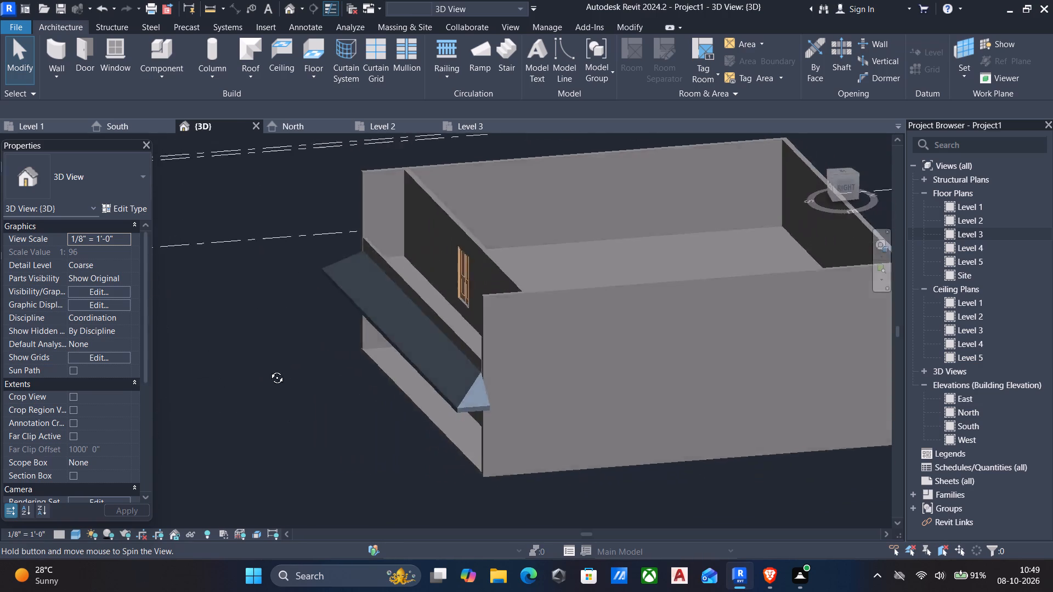
middle_click_drag(269, 369, 387, 409, "shift")
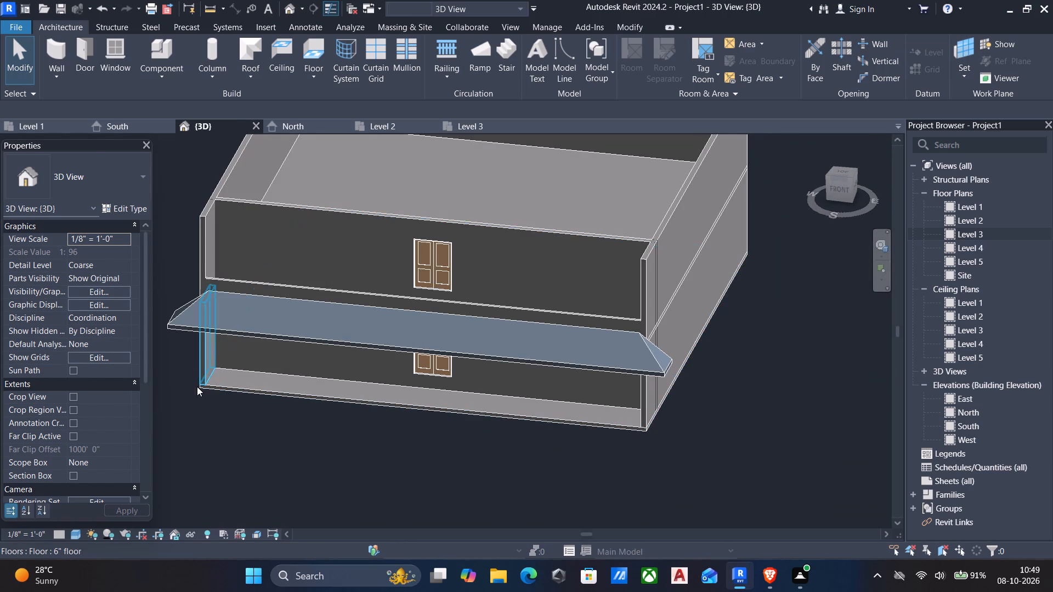
left_click(225, 383)
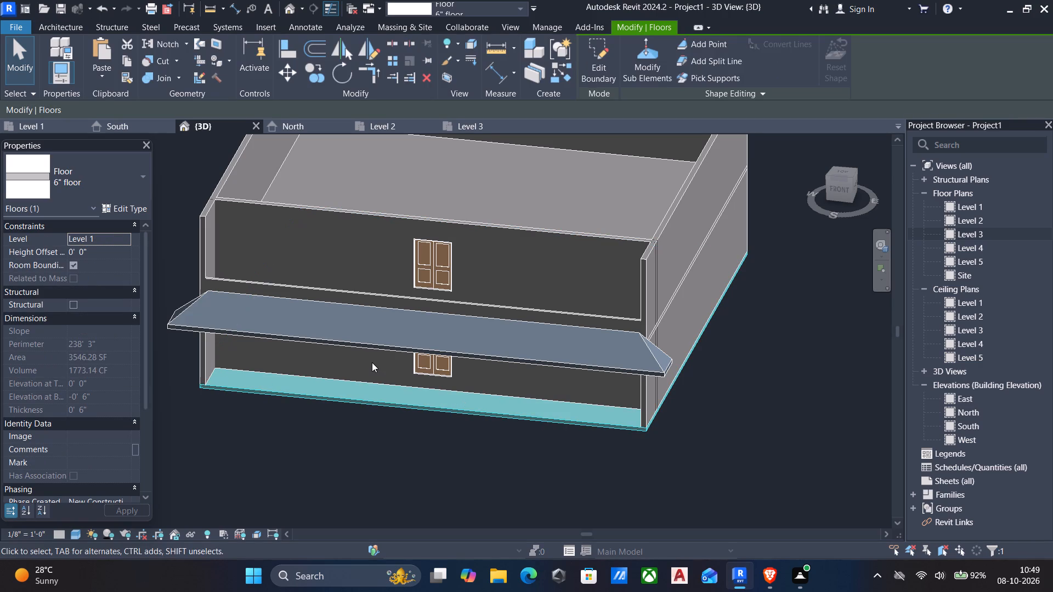
key("Escape")
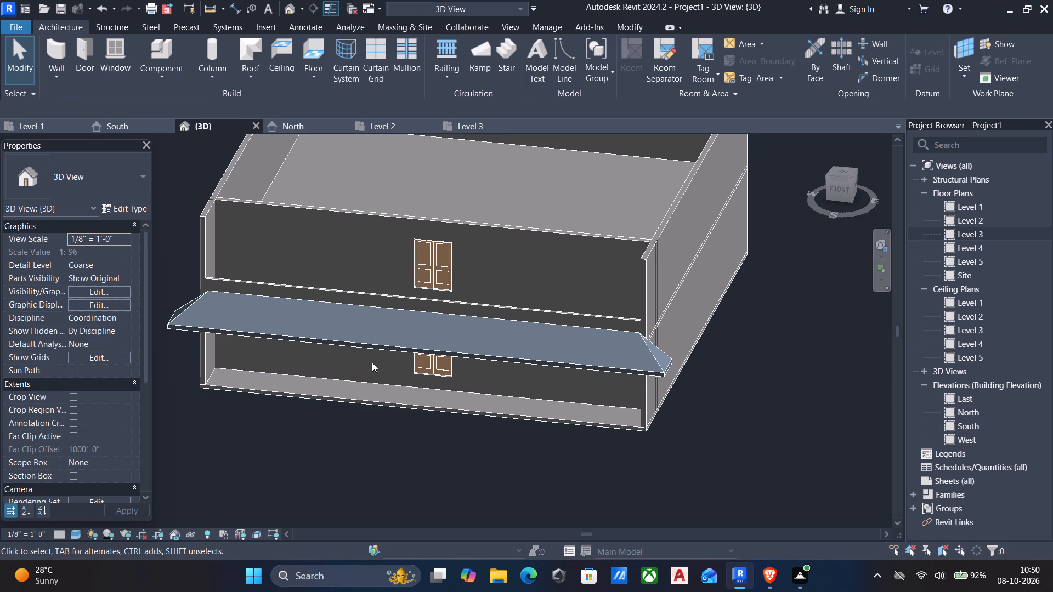
Delete the four short 9" side walls at both ends of the front projection, on the lower and upper storeys.
scroll(383, 371, "down", 2)
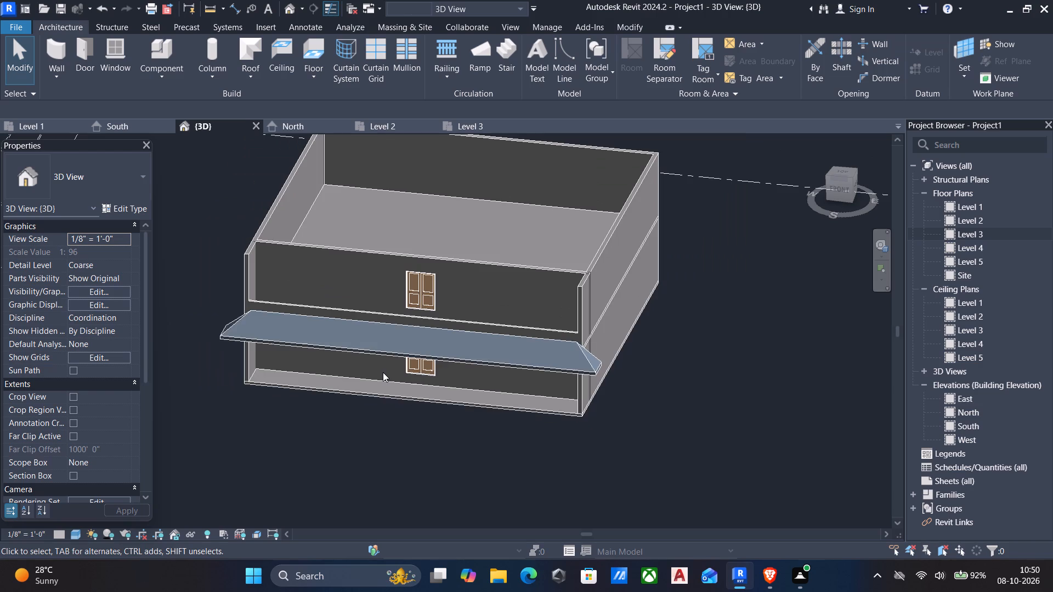
middle_click_drag(383, 372, 329, 331, "shift")
left_click(275, 350)
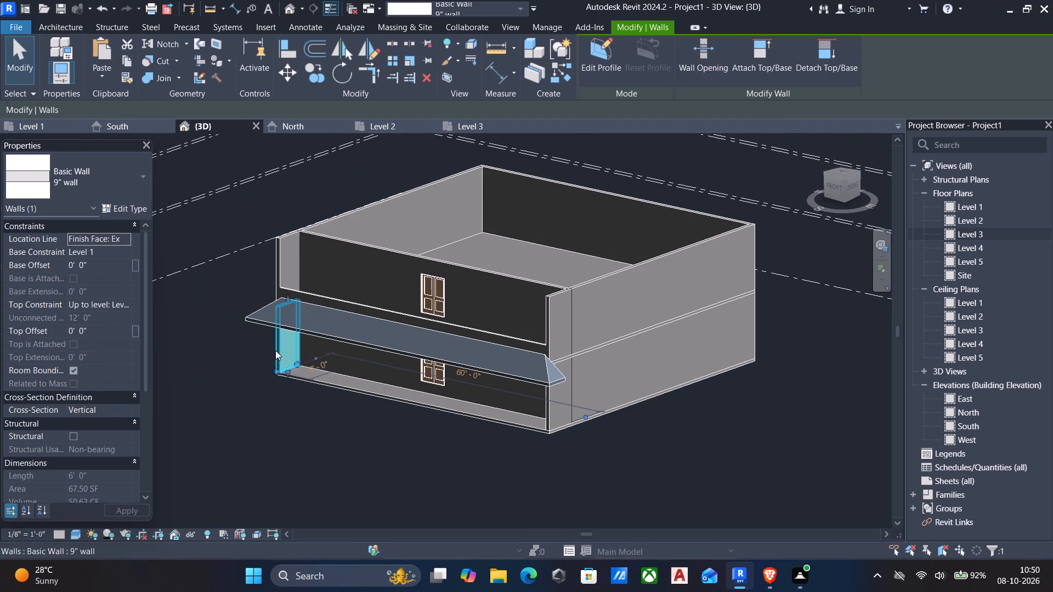
key("Delete")
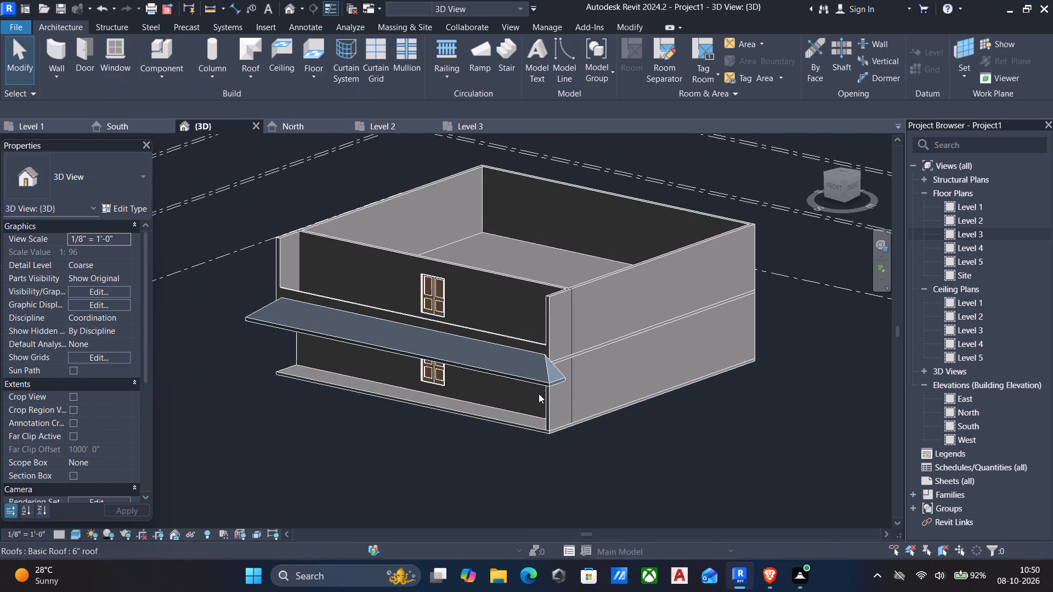
left_click(552, 399)
key("Delete")
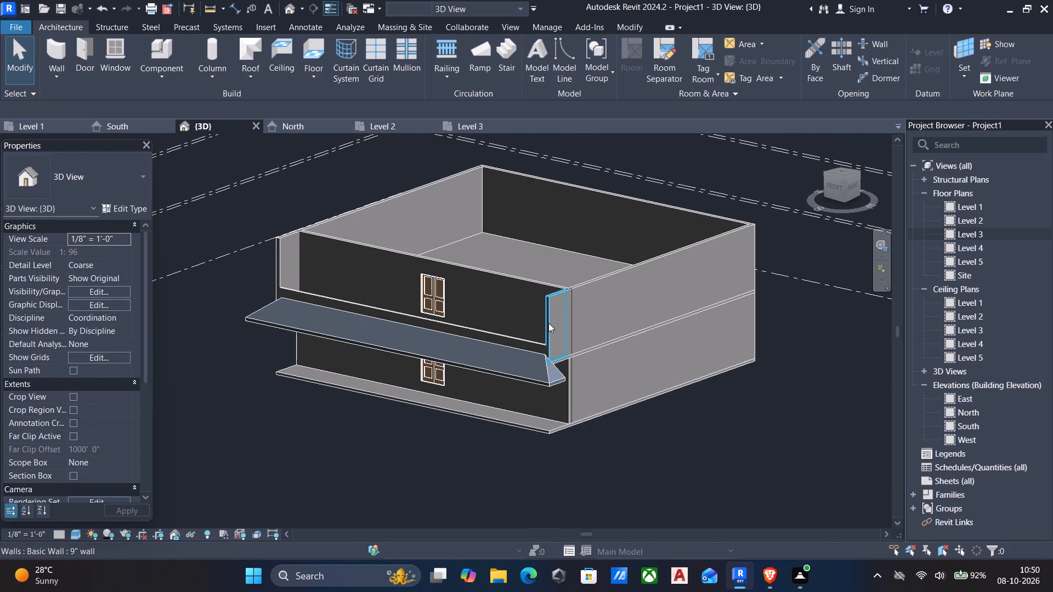
left_click(548, 323)
key("Delete")
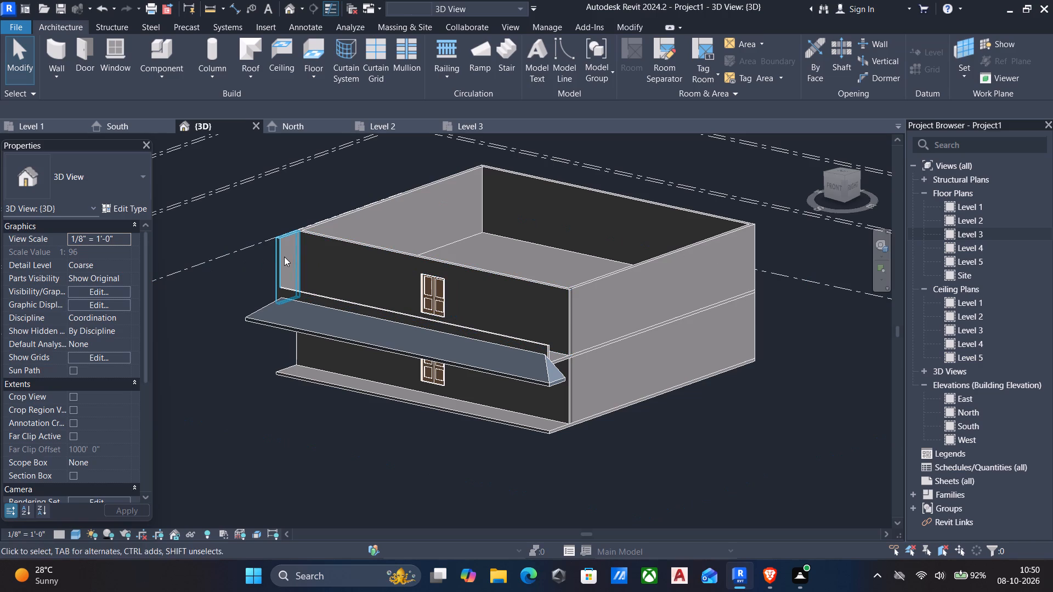
left_click(283, 260)
key("Delete")
Open the footprint sketch of the 6" front roof for editing.
scroll(318, 395, "down", 5)
middle_click_drag(318, 400, 523, 375, "shift")
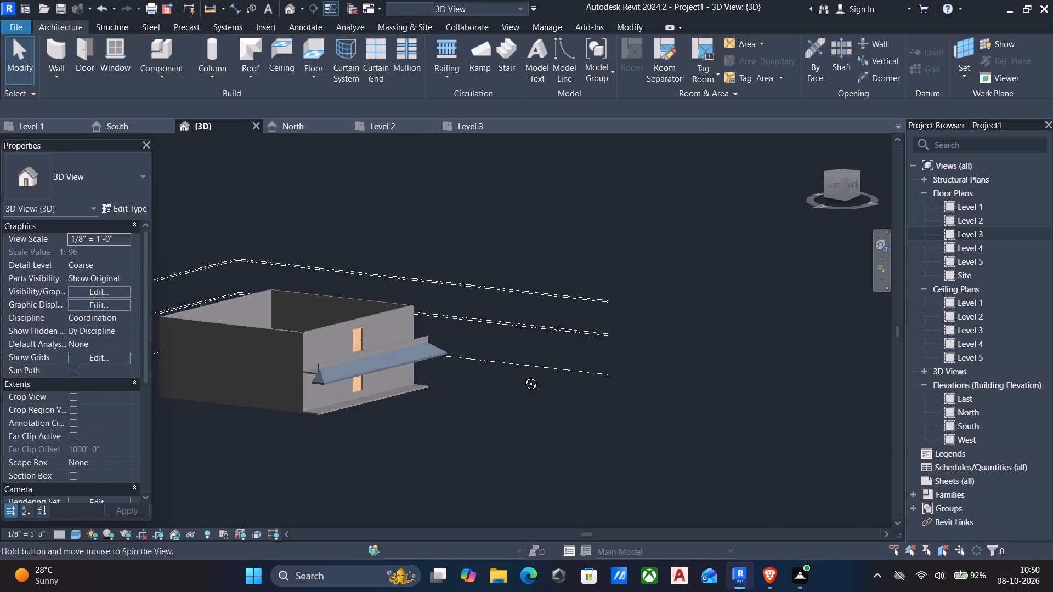
middle_click_drag(523, 375, 621, 428, "shift")
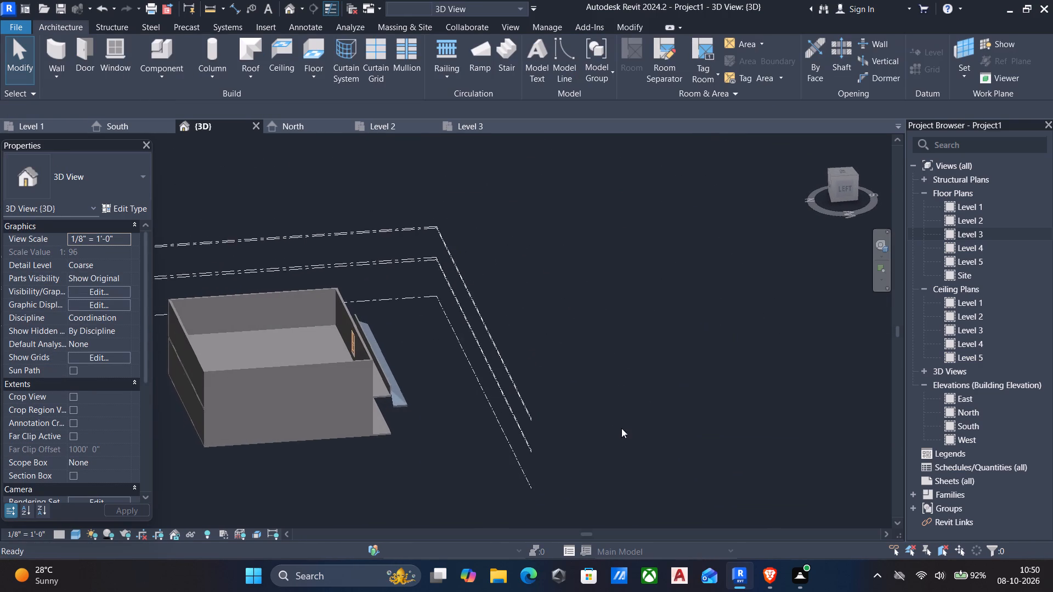
scroll(450, 432, "up", 4)
left_click(351, 386)
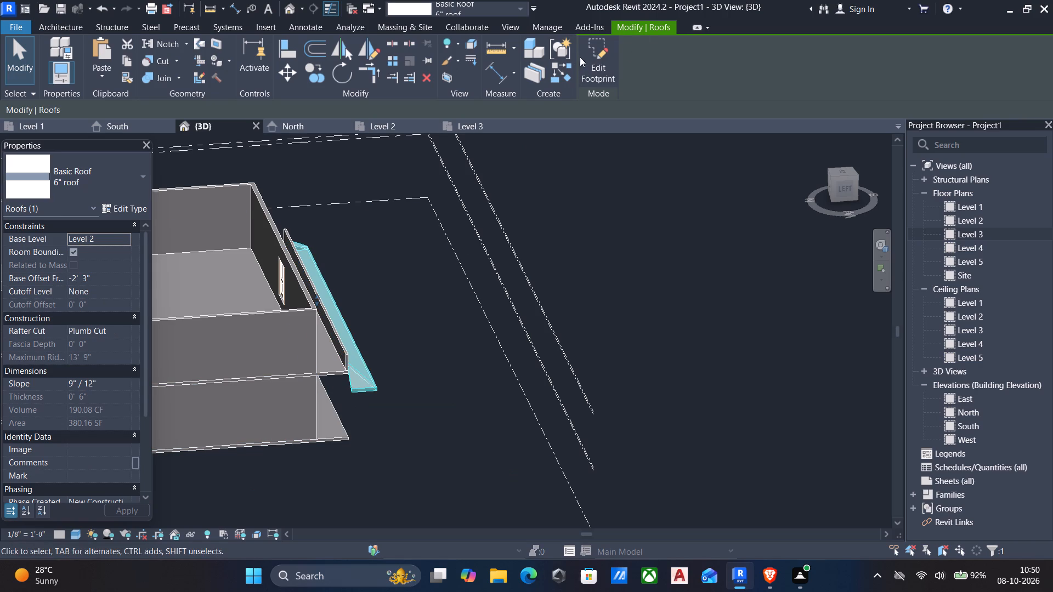
left_click(595, 62)
Draw roof boundary lines from the front wall's end about 5' 5" back along the slab edge, then about 11' 6" outward along the building's side wall.
scroll(351, 382, "up", 4)
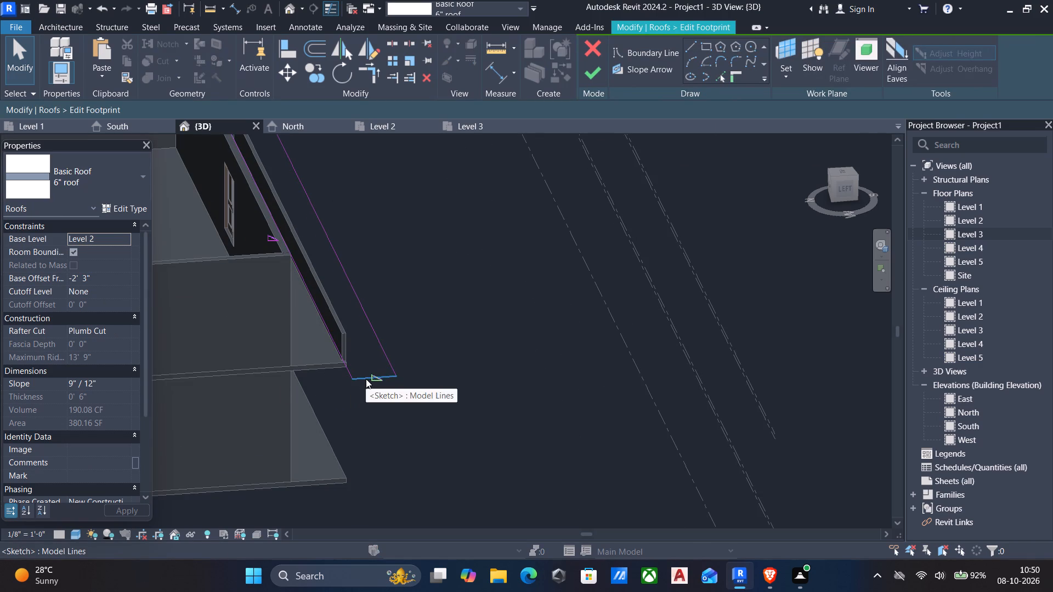
left_click(350, 371)
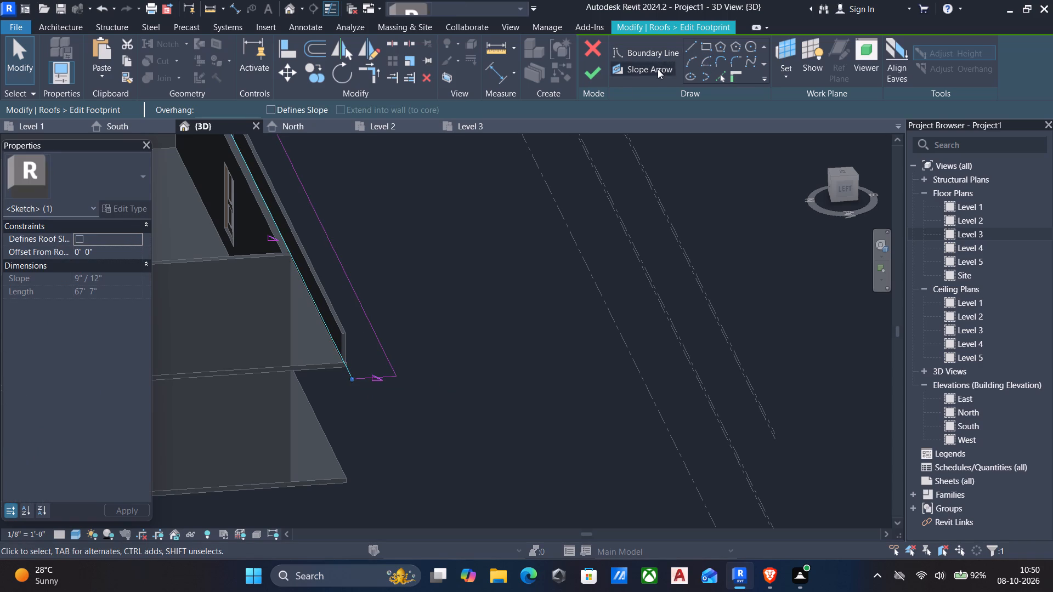
left_click(684, 50)
scroll(321, 371, "up", 5)
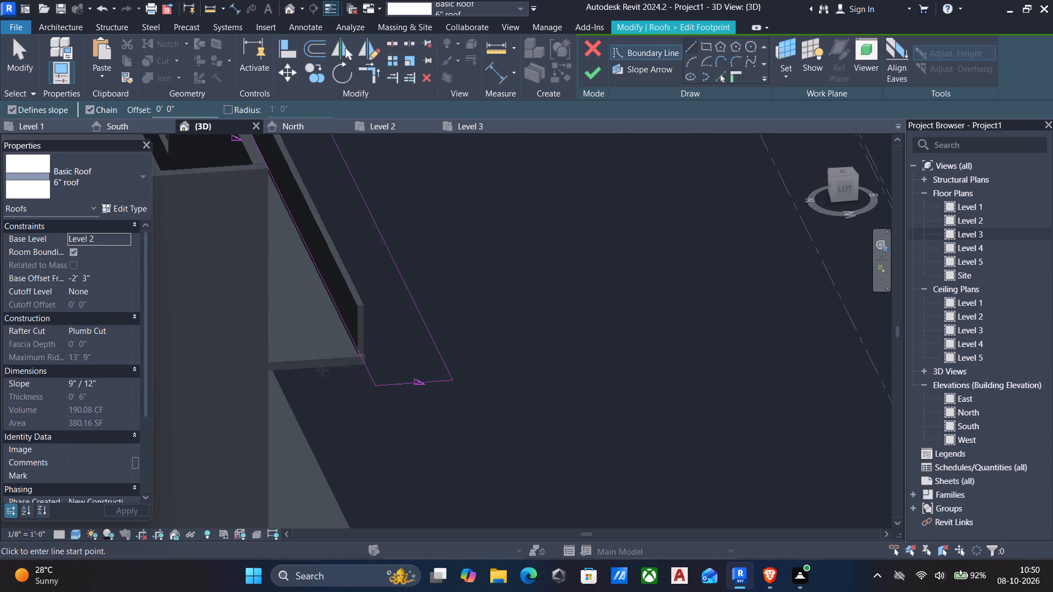
scroll(450, 366, "up", 5)
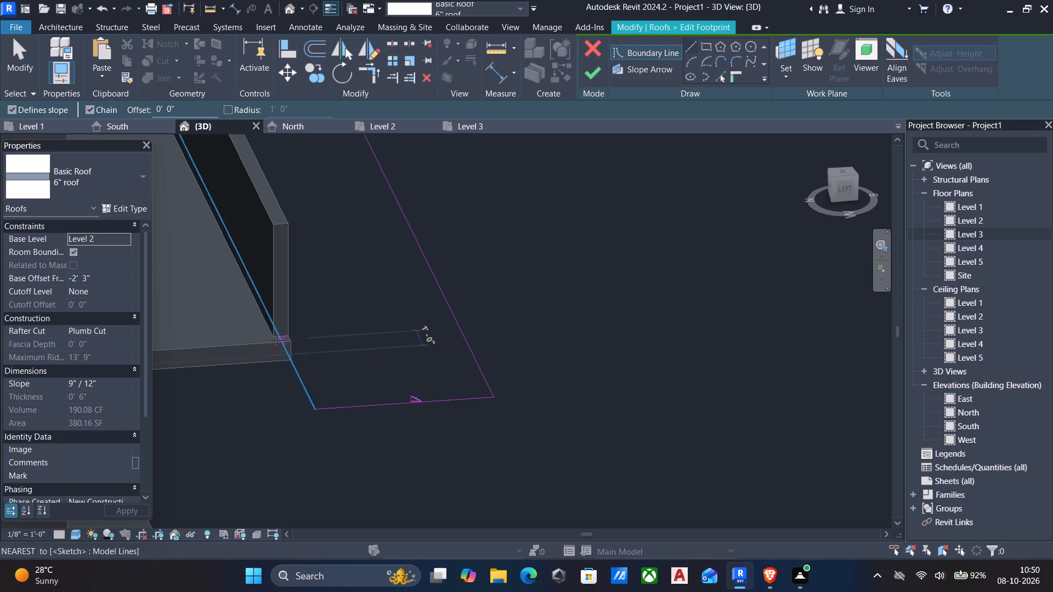
left_click(278, 340)
scroll(241, 356, "down", 1)
middle_click_drag(241, 356, 452, 282)
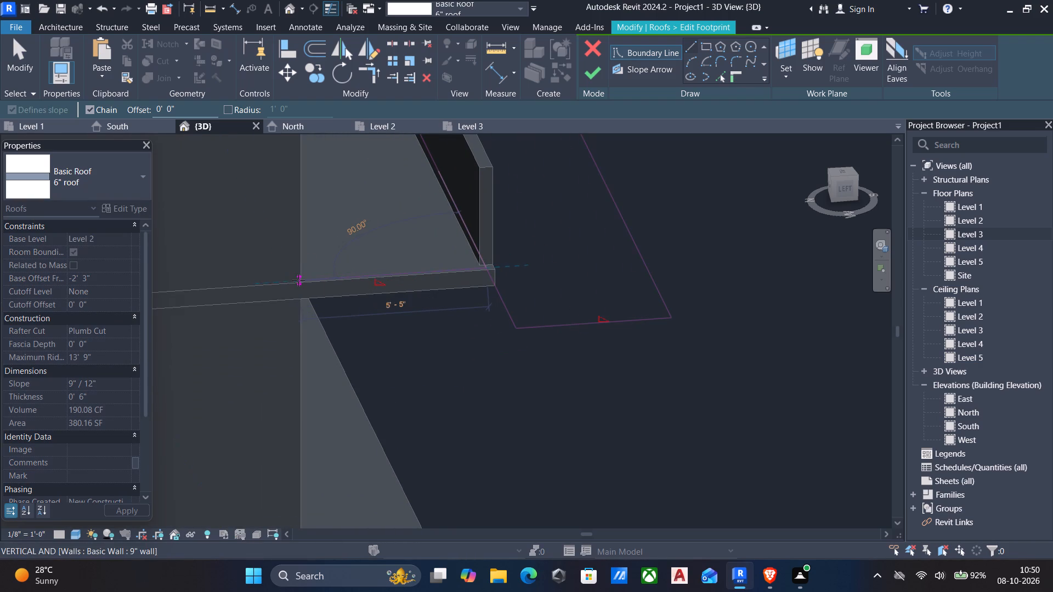
left_click(298, 280)
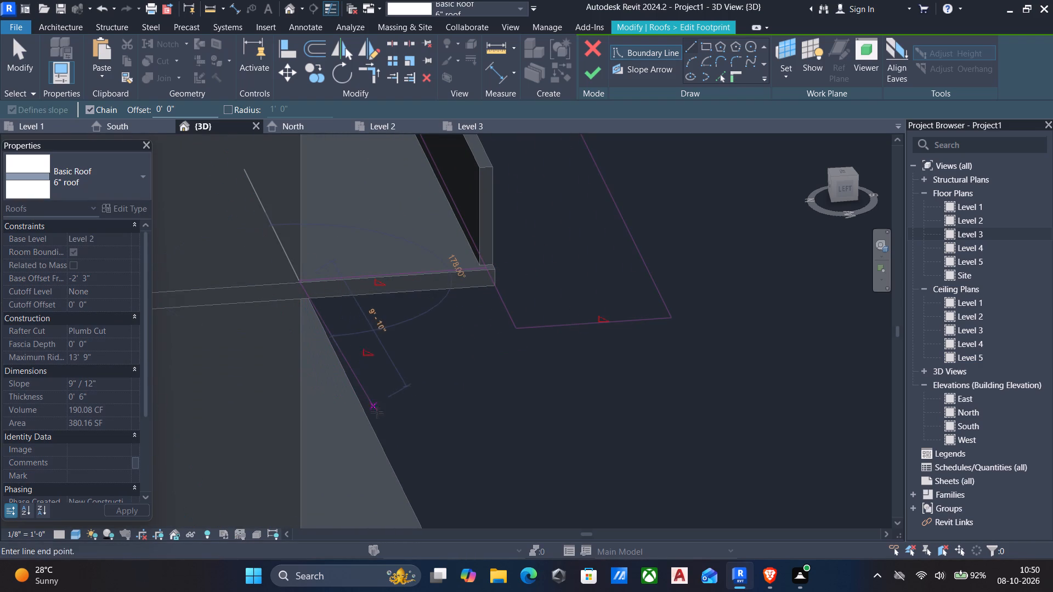
left_click(369, 429)
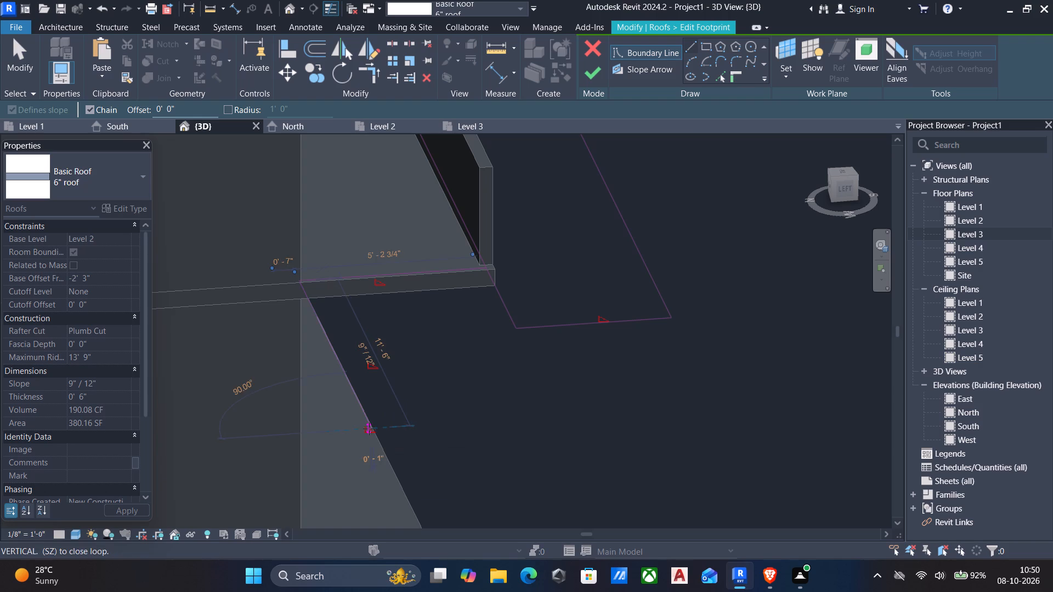
key("Escape")
key("Escape")
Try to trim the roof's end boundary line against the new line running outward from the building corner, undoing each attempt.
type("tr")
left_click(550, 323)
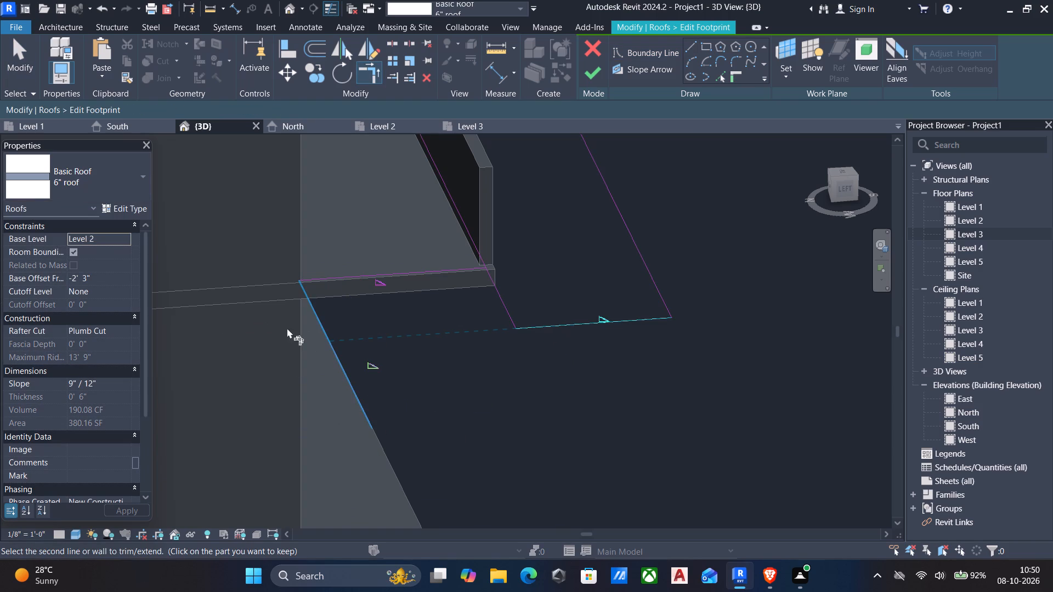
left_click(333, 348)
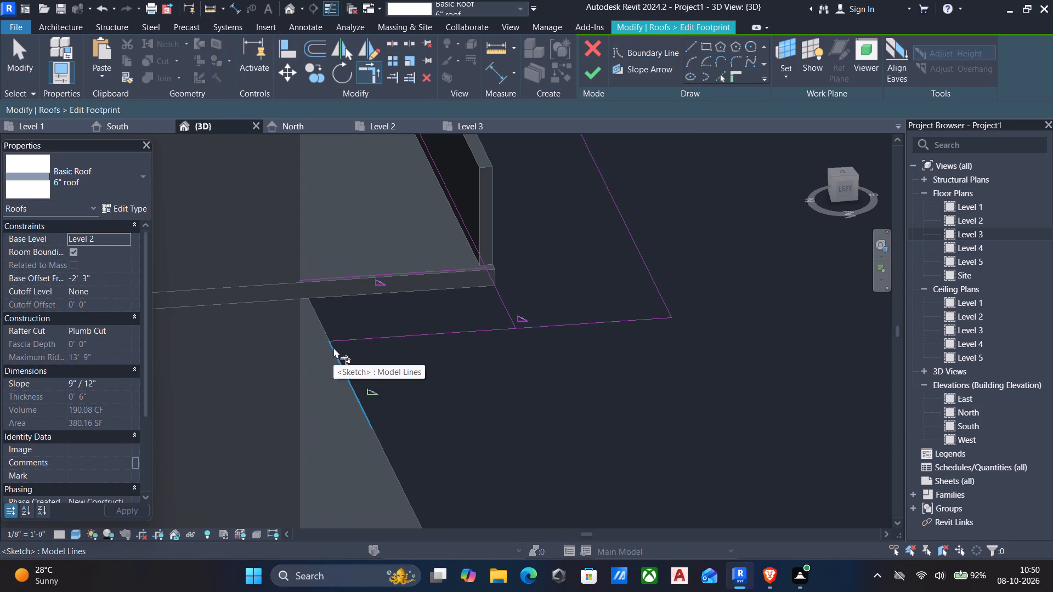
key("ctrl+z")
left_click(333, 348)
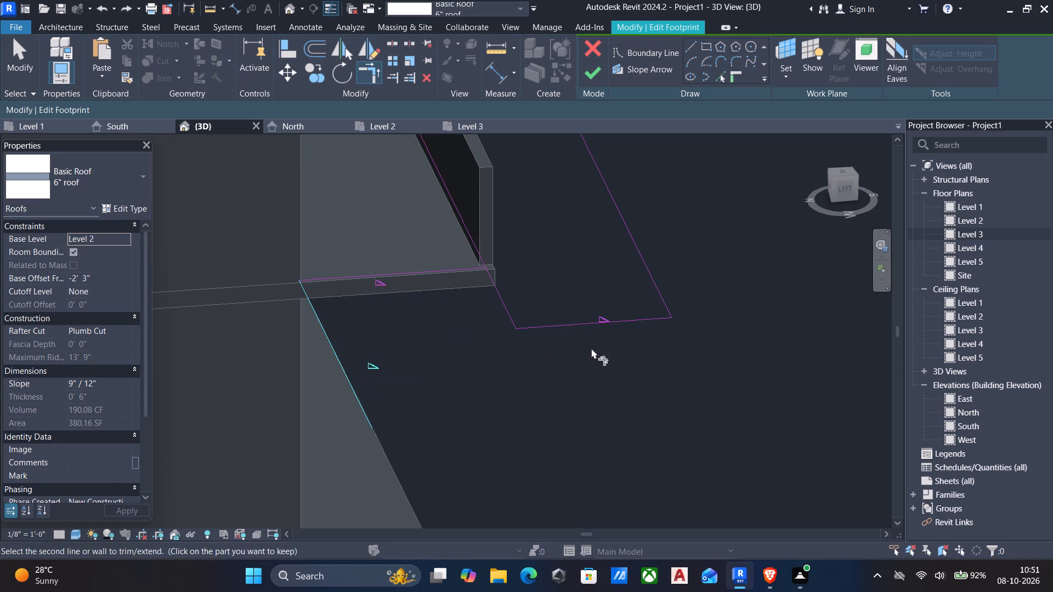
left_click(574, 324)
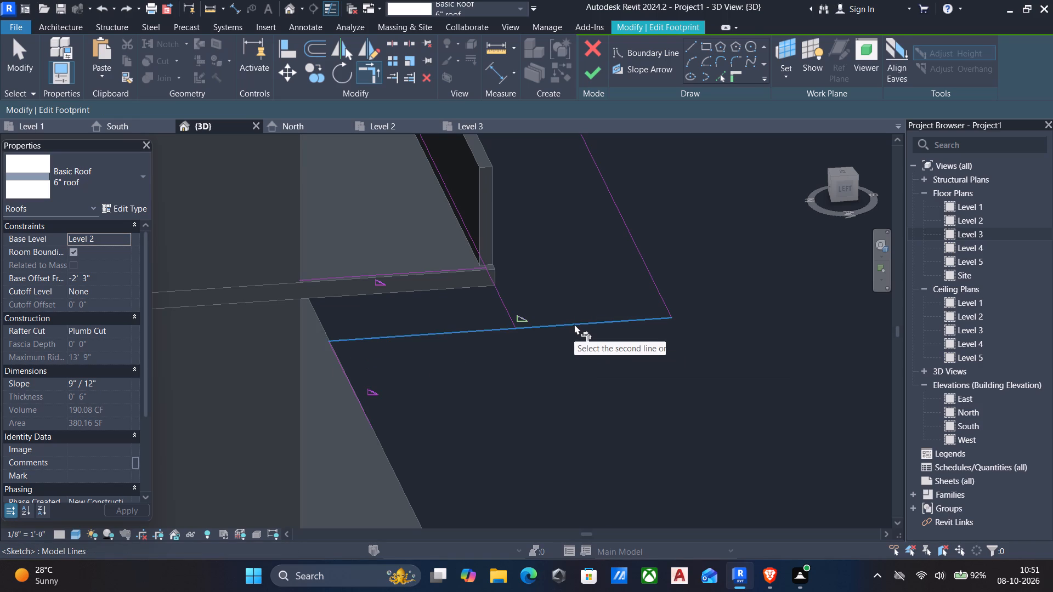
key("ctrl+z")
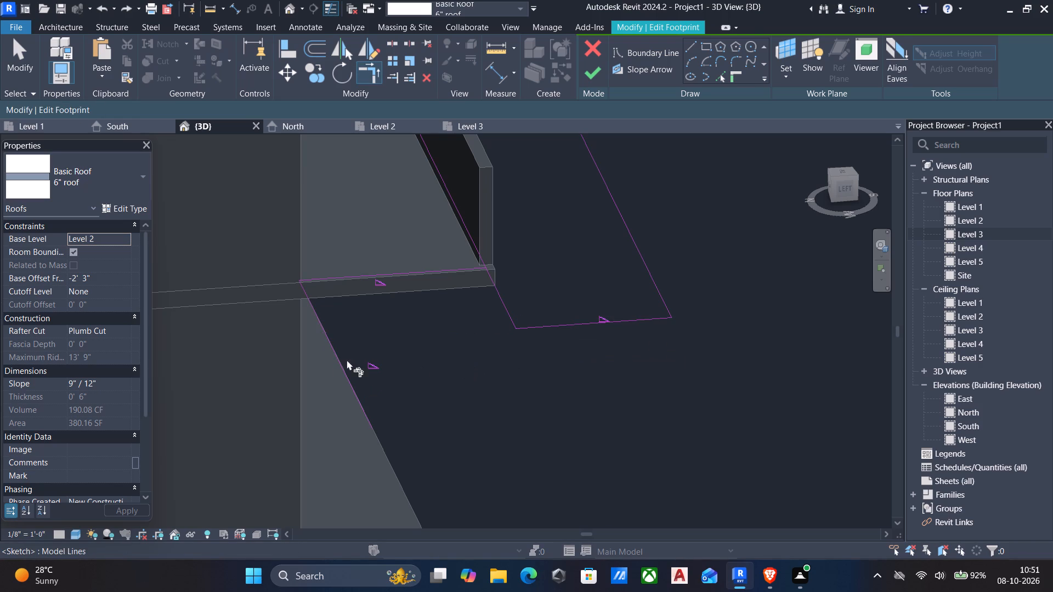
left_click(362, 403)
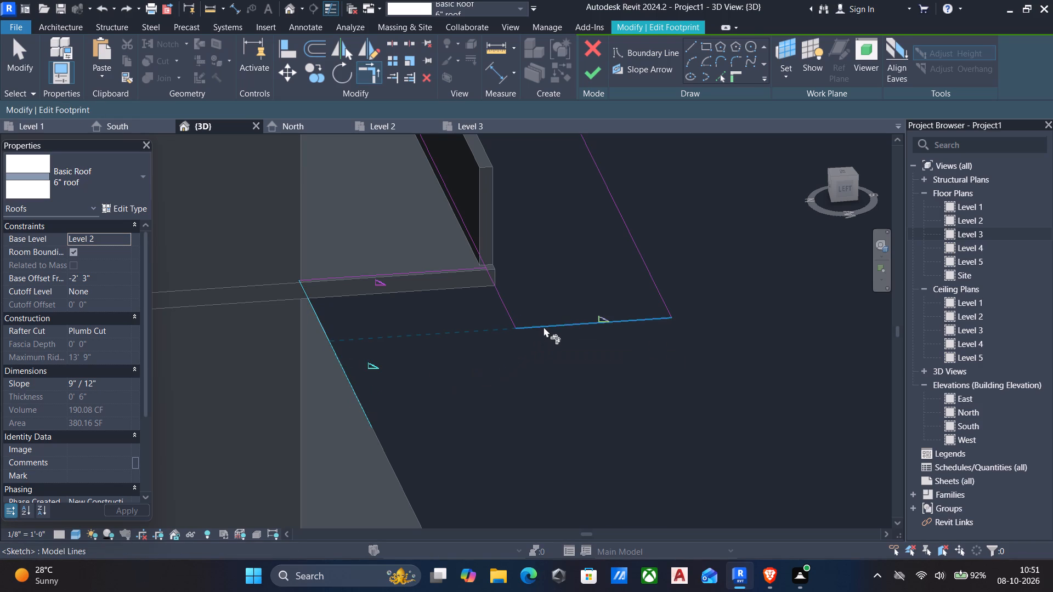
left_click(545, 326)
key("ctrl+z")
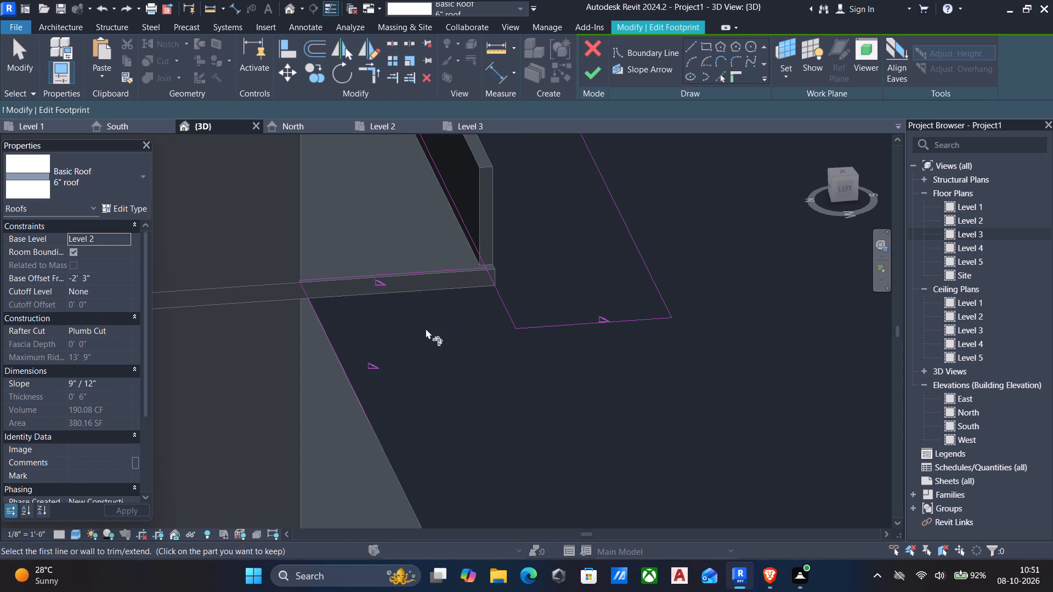
Trim the end boundary and the outward line into a corner, and cut the inner boundary back to the slab-edge line.
left_click(562, 324)
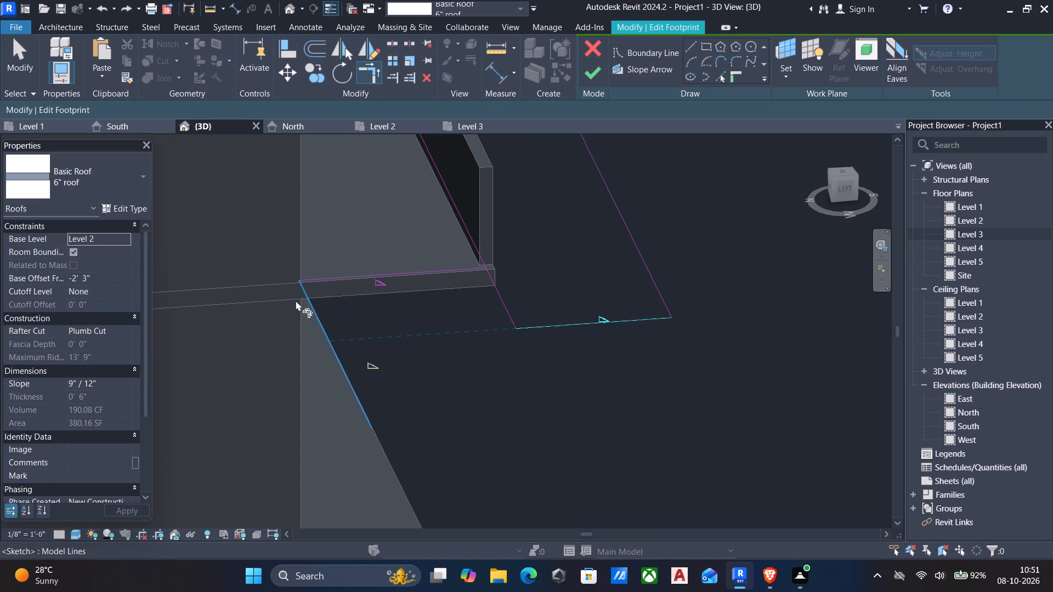
left_click(315, 305)
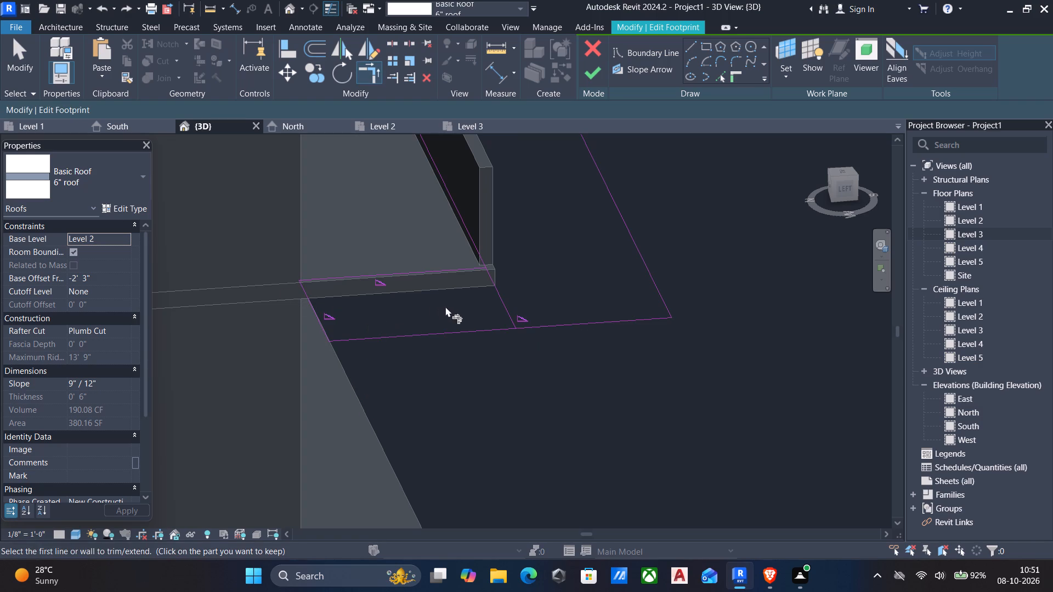
key("Escape")
type("tr")
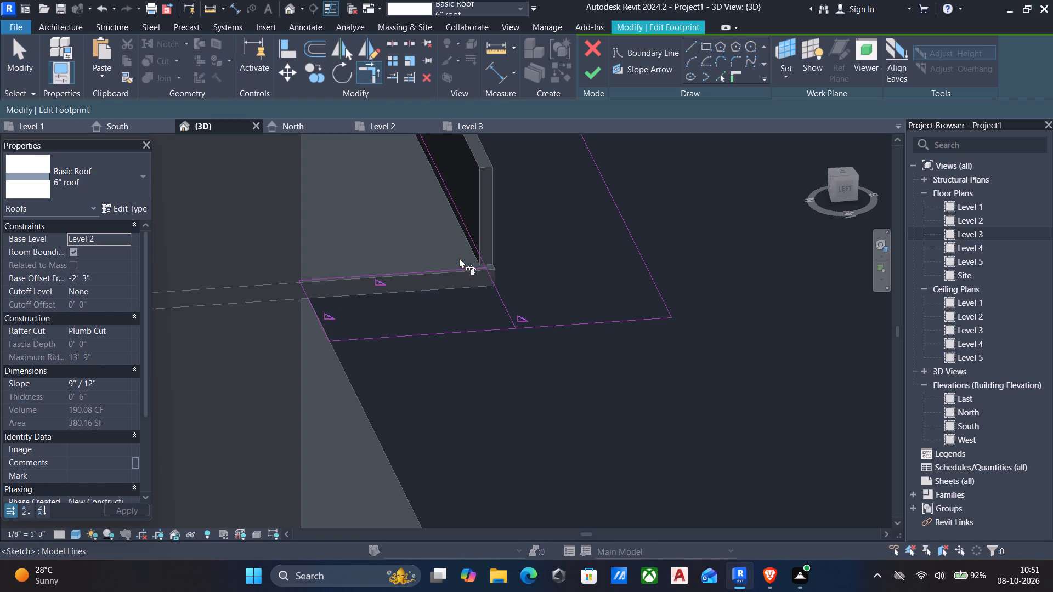
left_click(470, 247)
left_click(456, 266)
key("Escape")
key("Escape")
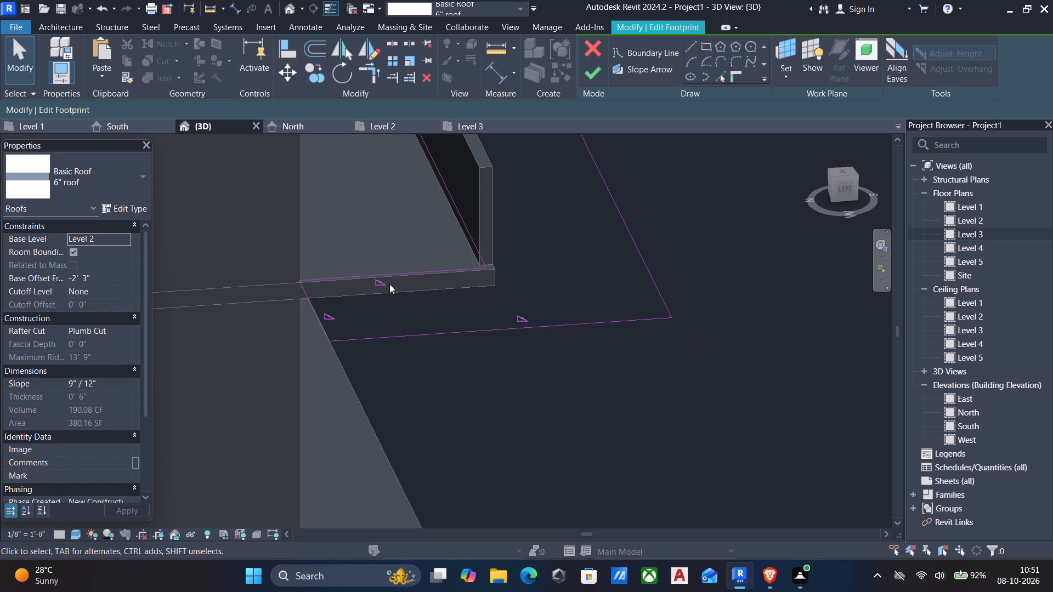
Turn off Defines Slope for the 5' 5" roof boundary line along the slab edge.
left_click(381, 281)
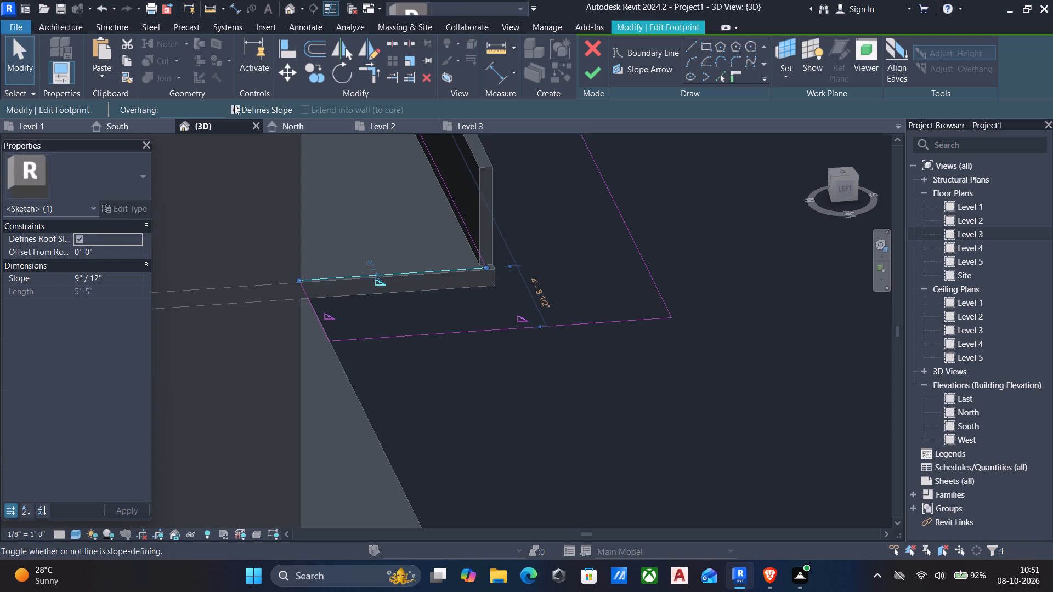
left_click(234, 105)
scroll(507, 333, "down", 1)
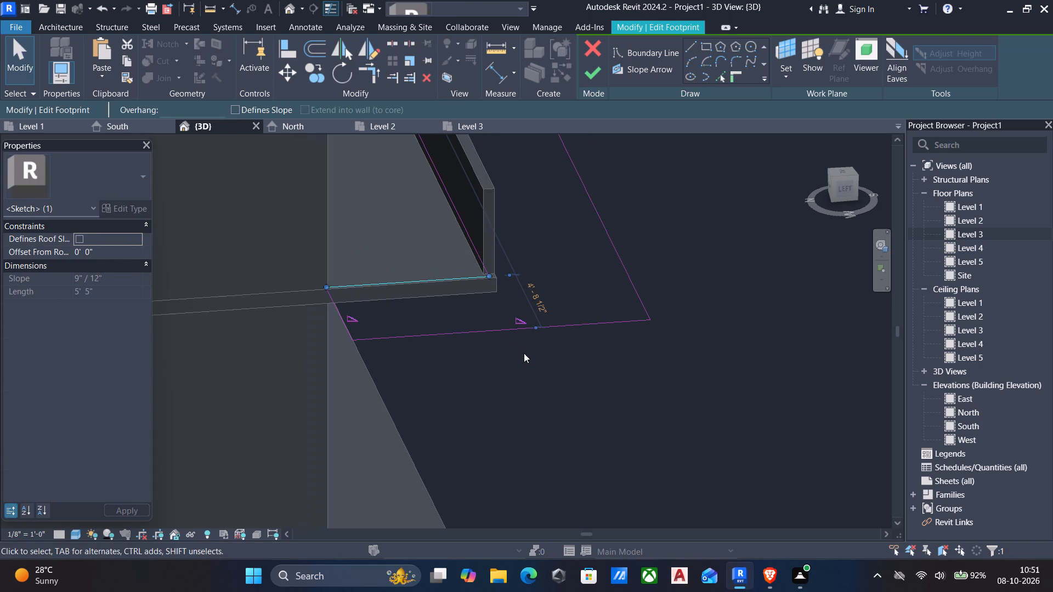
key("Escape")
At the roof's opposite end, draw a boundary line about 5' 8 1/2" along the slab edge from the slab's outer corner to the building corner.
scroll(527, 366, "down", 3)
middle_click_drag(528, 373, 372, 404)
scroll(371, 404, "down", 6)
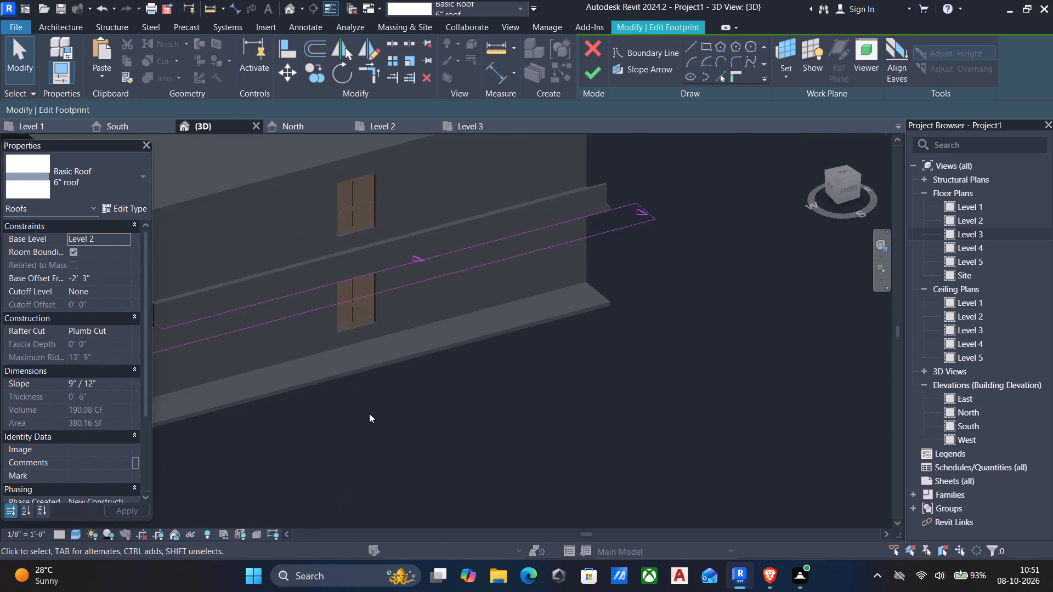
scroll(369, 413, "down", 5)
scroll(519, 309, "down", 1, "shift")
middle_click_drag(519, 309, 273, 355, "shift")
scroll(393, 431, "up", 2)
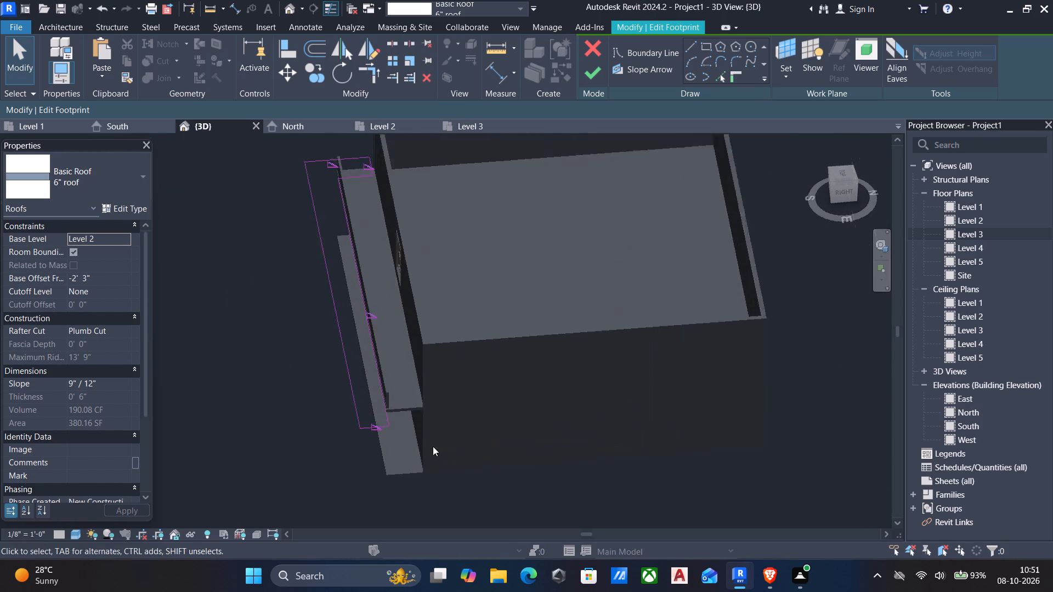
scroll(433, 446, "up", 9)
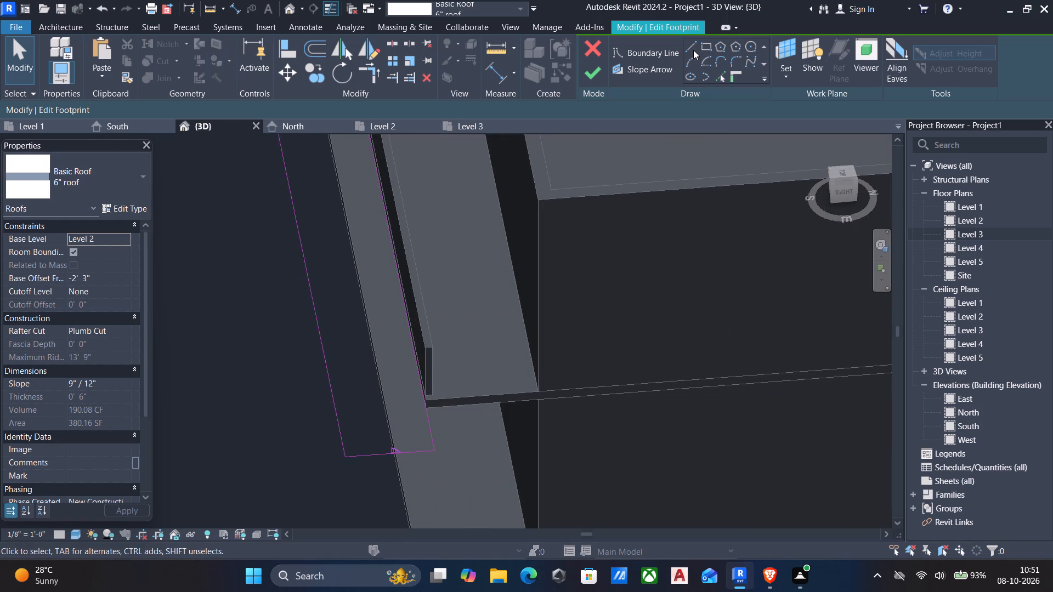
left_click(693, 50)
scroll(475, 360, "up", 5)
scroll(393, 434, "up", 4)
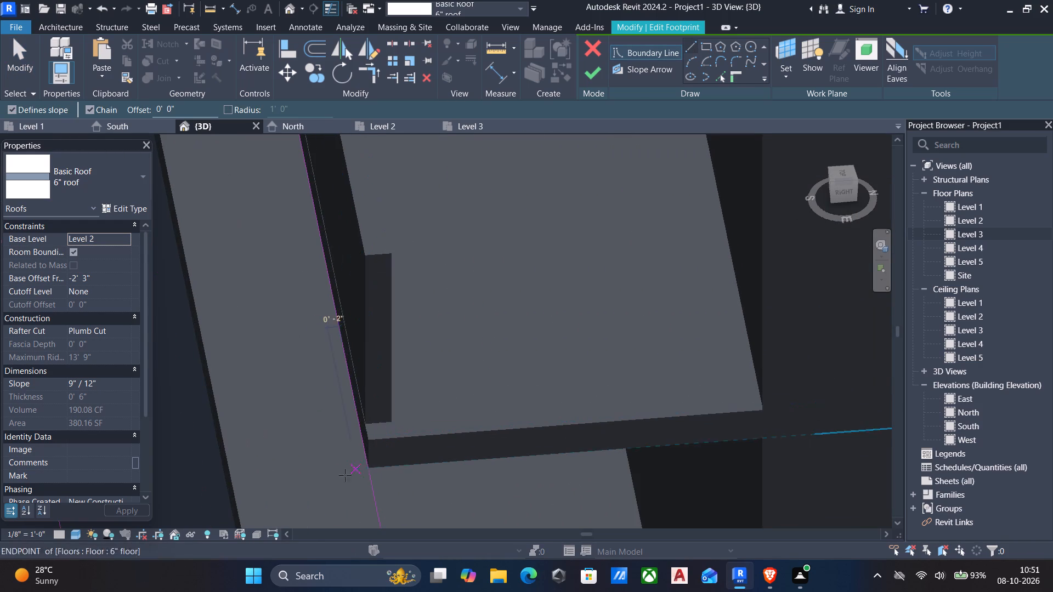
key("Escape")
key("Escape")
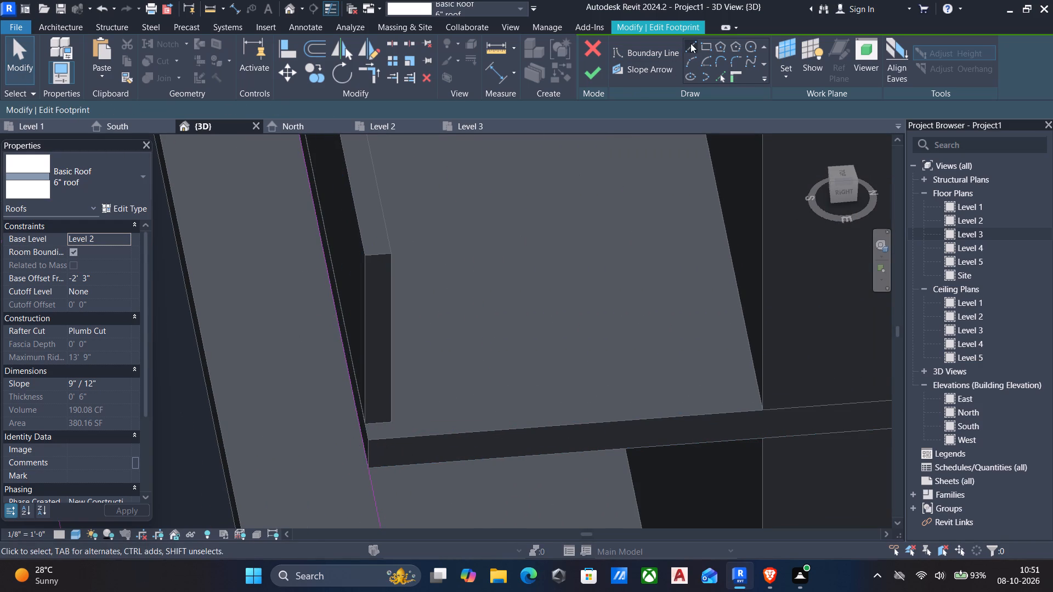
left_click(690, 43)
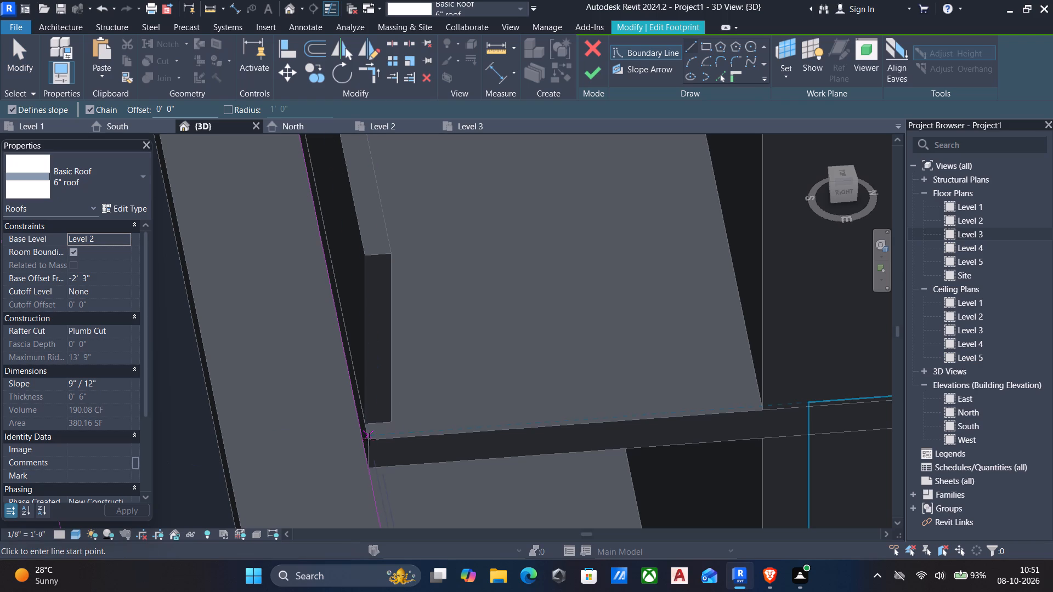
left_click(369, 439)
scroll(529, 428, "down", 4)
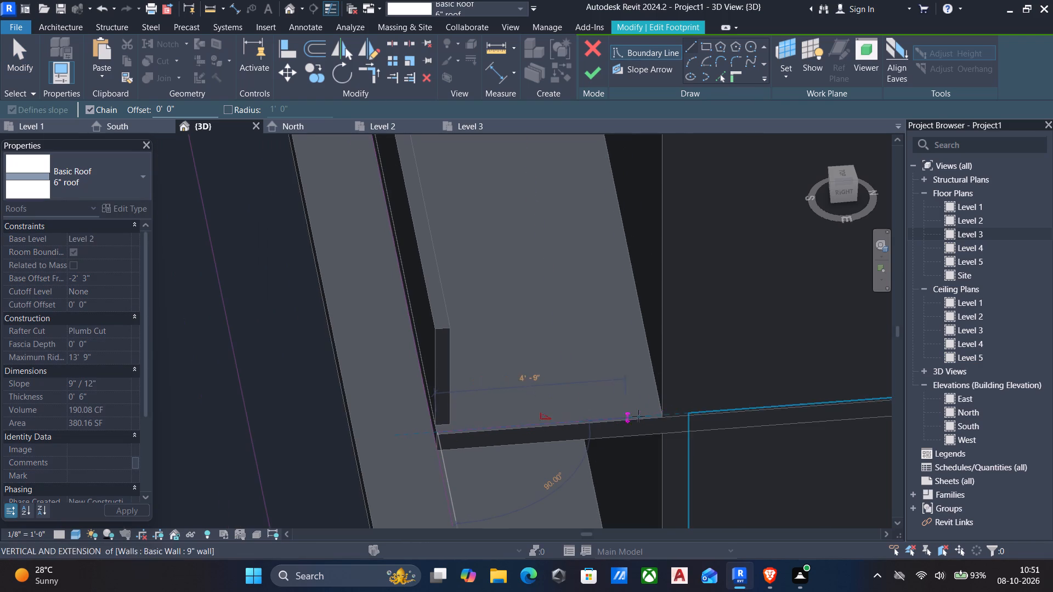
scroll(668, 414, "up", 4)
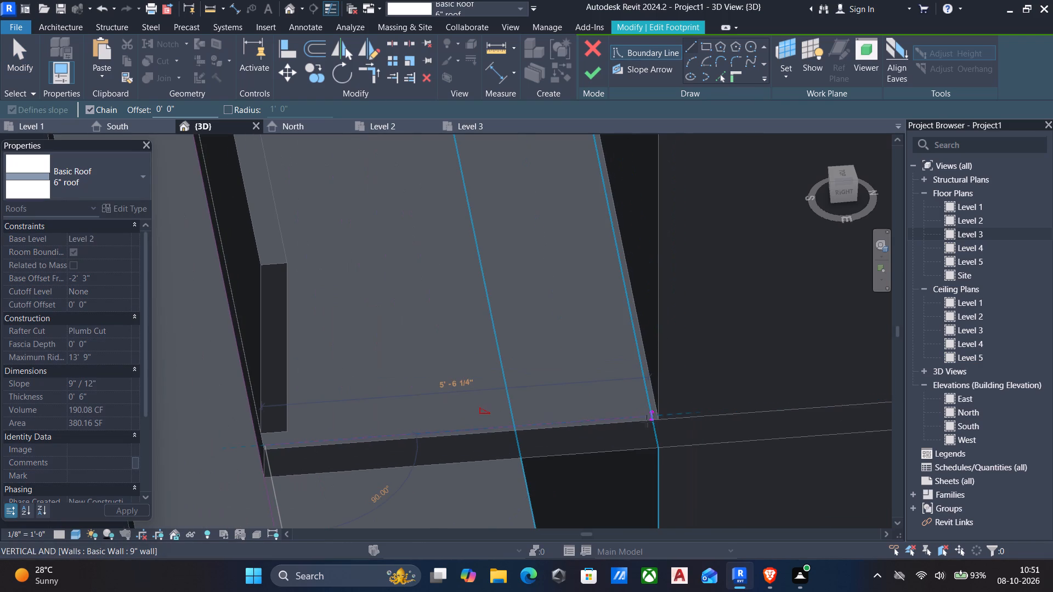
scroll(658, 421, "up", 3)
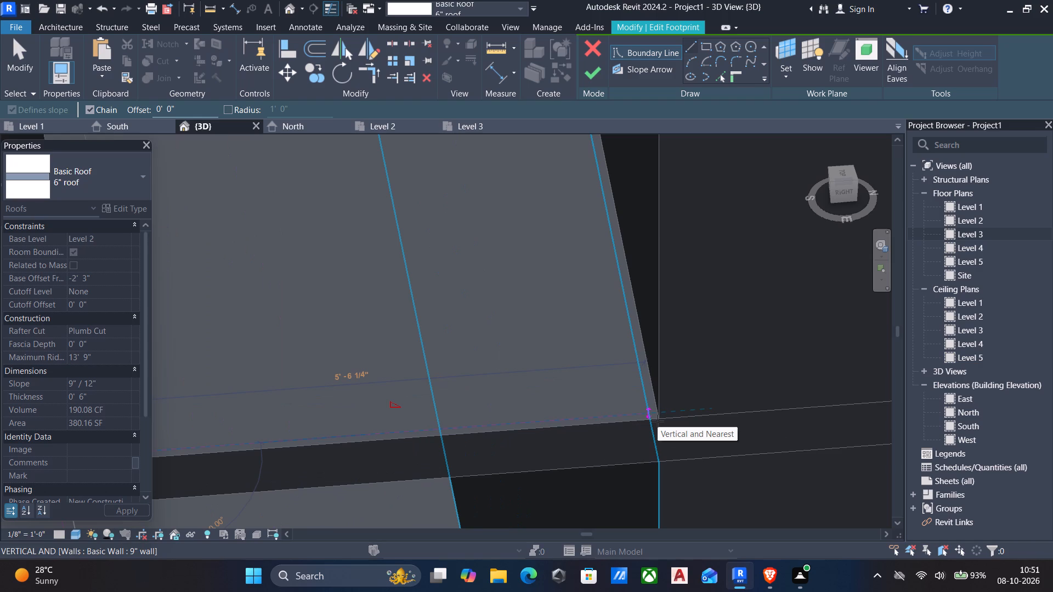
scroll(687, 421, "up", 6)
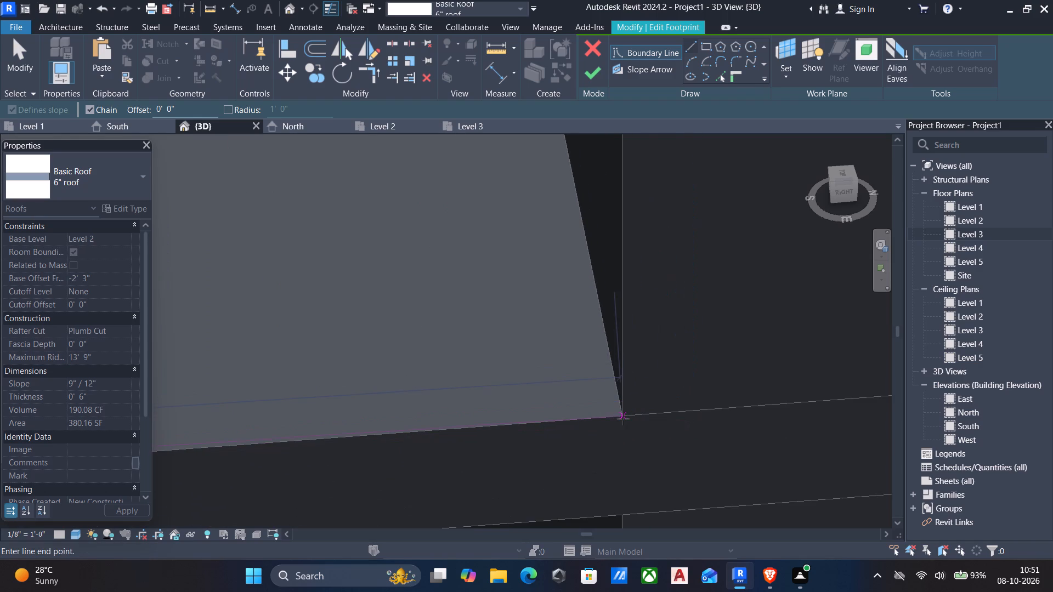
left_click(623, 419)
Continue the roof boundary about 4' 9" outward from the building corner, parallel to the front facade.
scroll(624, 436, "down", 4)
middle_click_drag(634, 470, 591, 394)
scroll(591, 394, "down", 1)
scroll(603, 470, "down", 4)
middle_click_drag(603, 477, 582, 408)
scroll(582, 408, "down", 6)
middle_click_drag(597, 448, 594, 360)
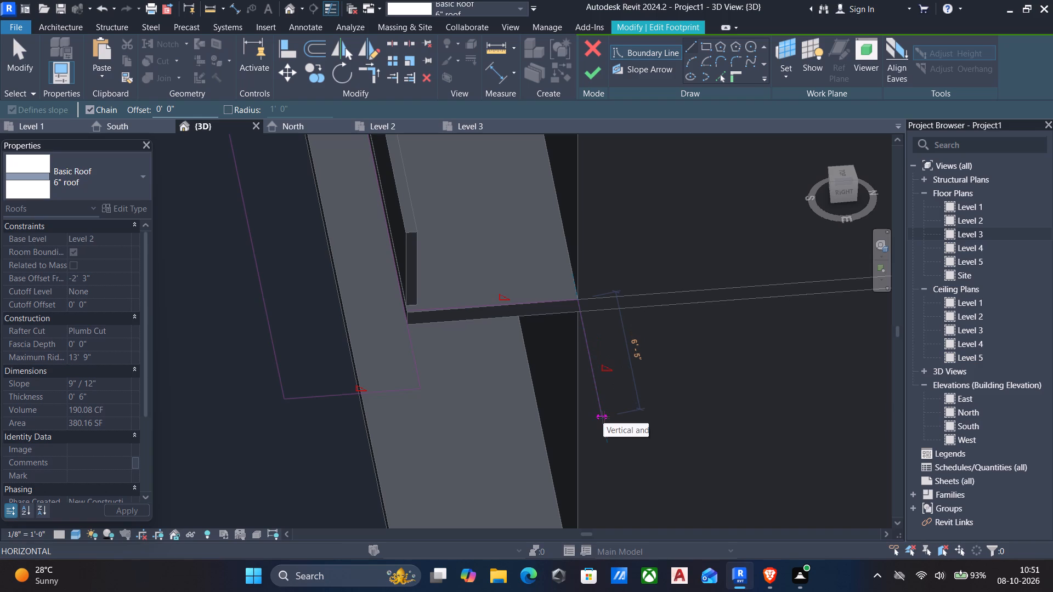
left_click(591, 386)
key("Escape")
key("Escape")
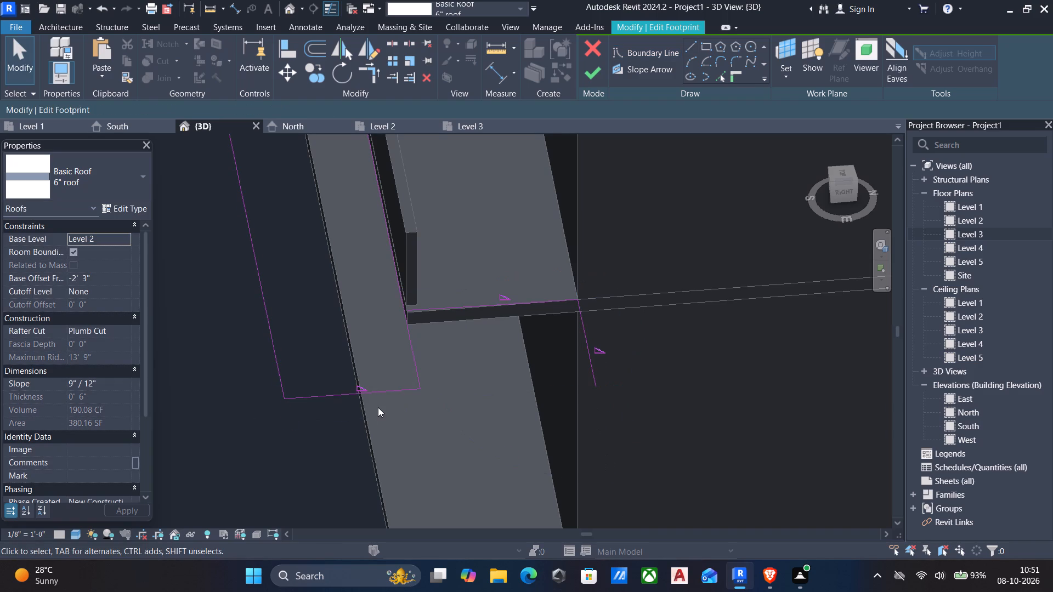
Trim this end's outer boundary and outward line into a corner, and cut the inner boundary back to the slab-edge line.
type("tr")
left_click(342, 389)
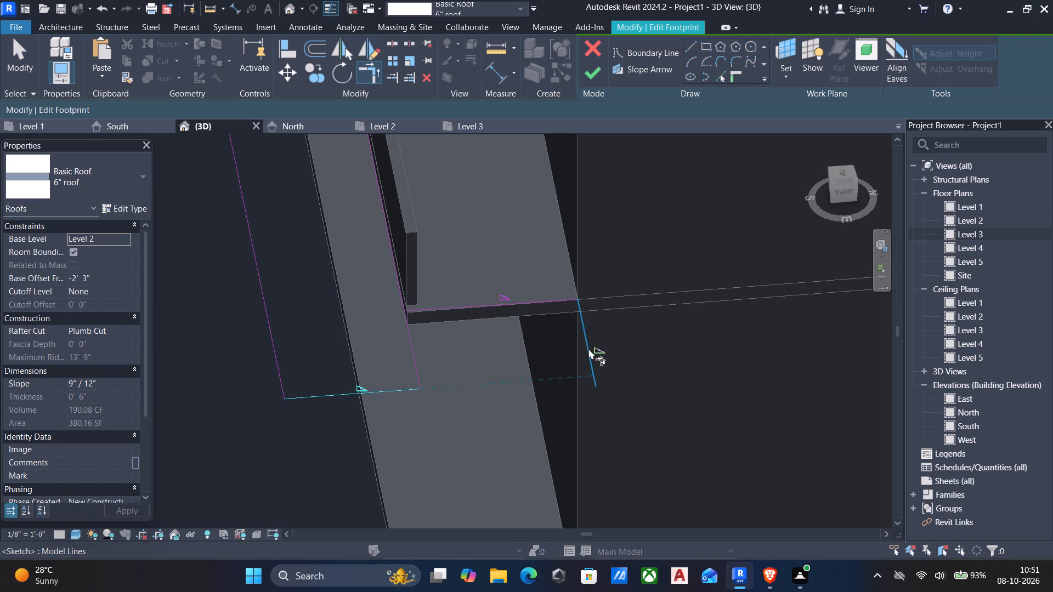
left_click(588, 349)
key("Escape")
key("r")
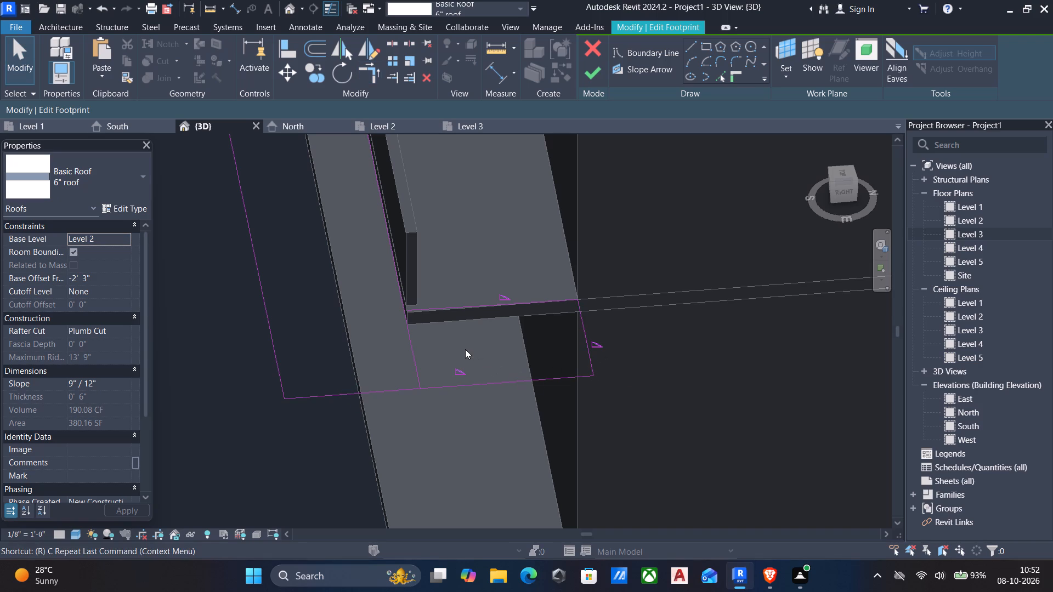
key("Escape")
type("tr")
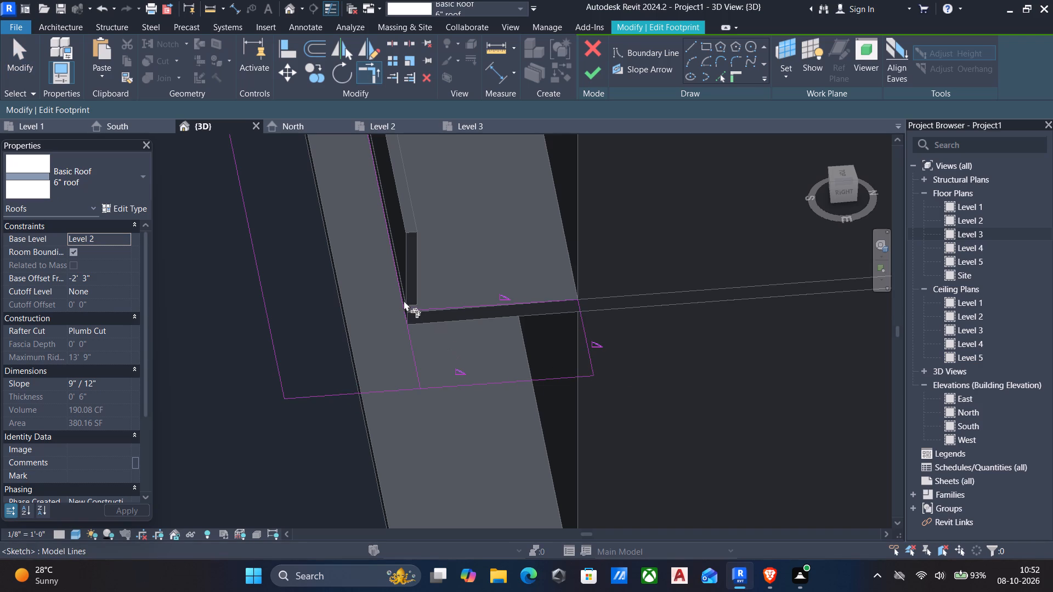
left_click(404, 300)
left_click(450, 312)
key("Escape")
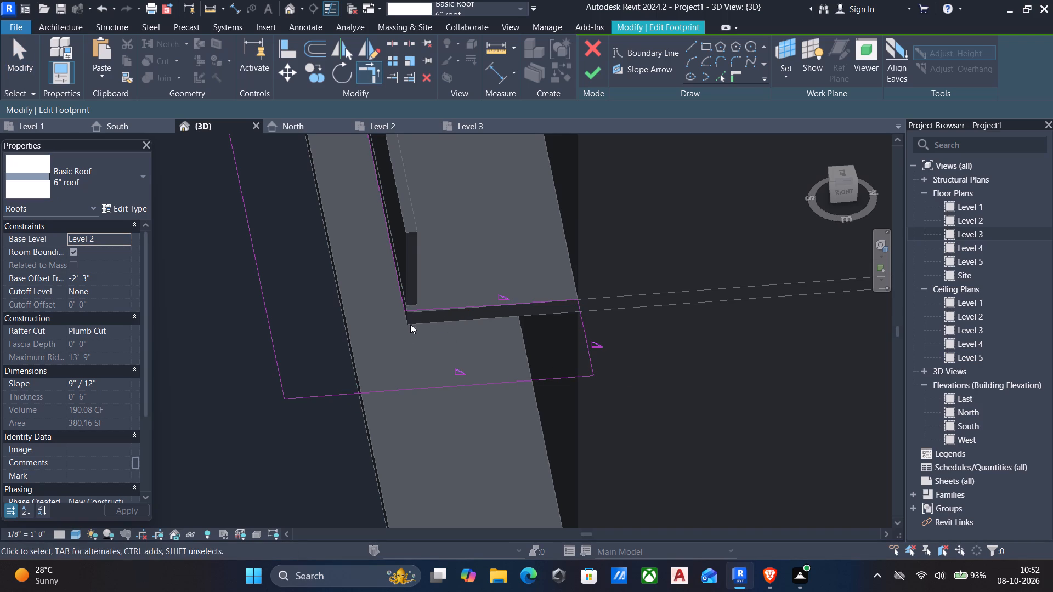
Turn off Defines Slope for the slab-edge boundary line at this end and finish the roof footprint.
scroll(401, 337, "down", 3)
middle_click_drag(394, 399, 402, 432)
left_click(469, 347)
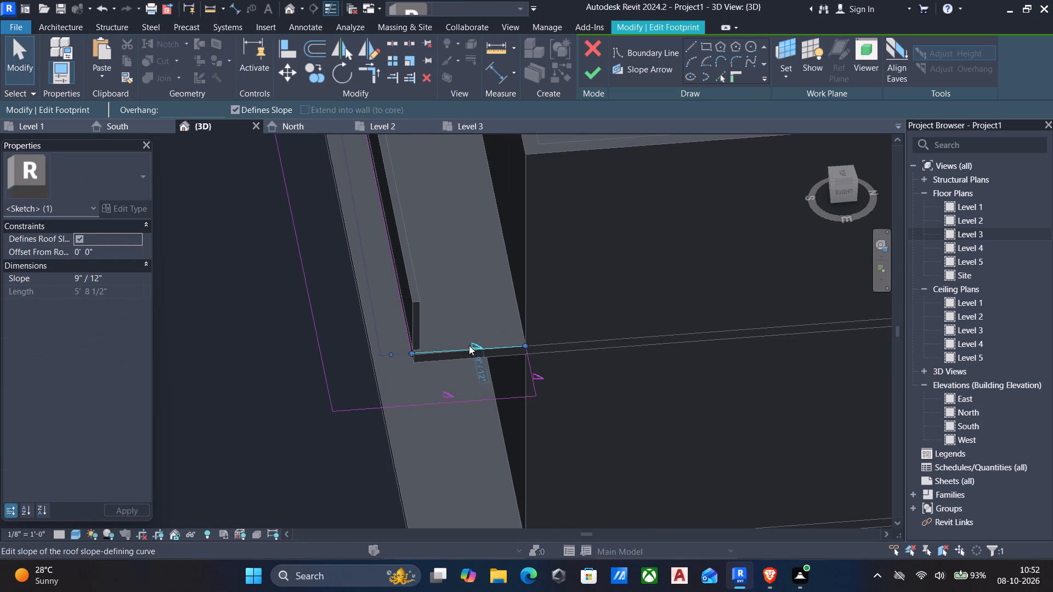
left_click(236, 110)
scroll(231, 264, "down", 5)
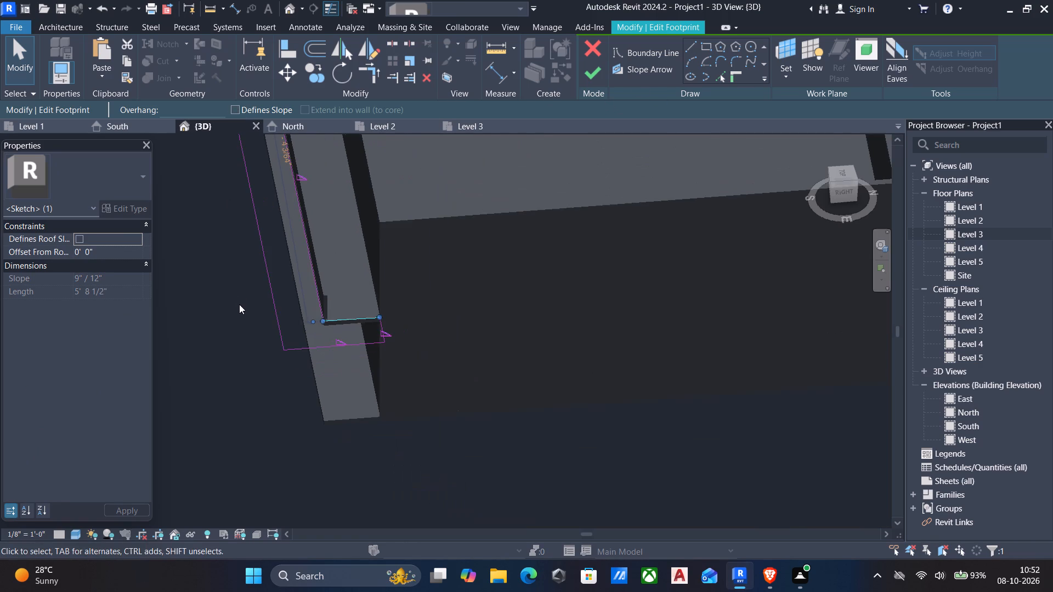
scroll(240, 304, "up", 1)
left_click(581, 72)
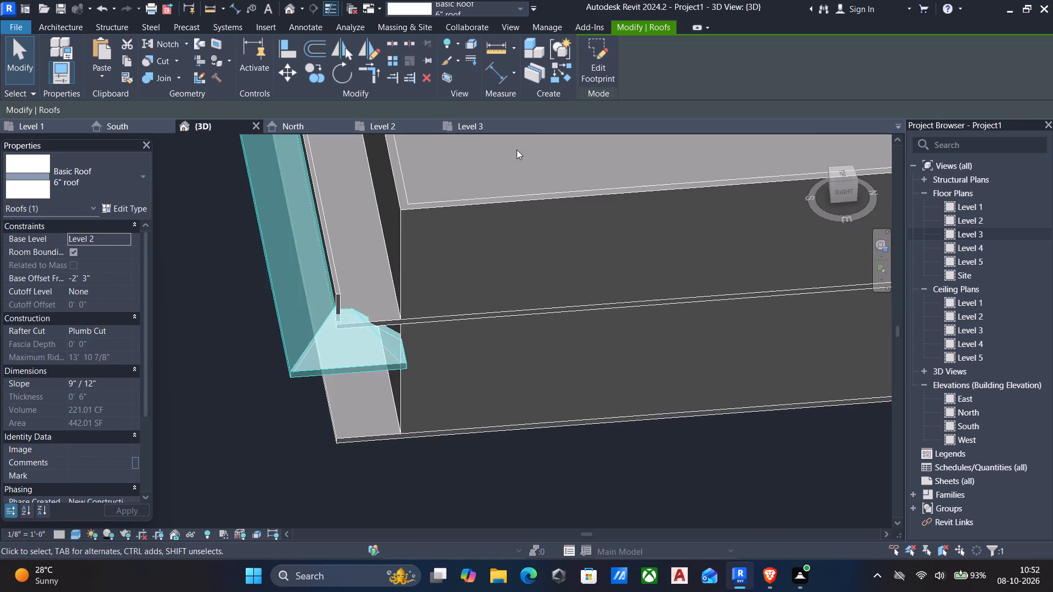
Examine the edited front roof where it wraps both ends of the building.
scroll(461, 253, "down", 5)
middle_click_drag(436, 298, 331, 322)
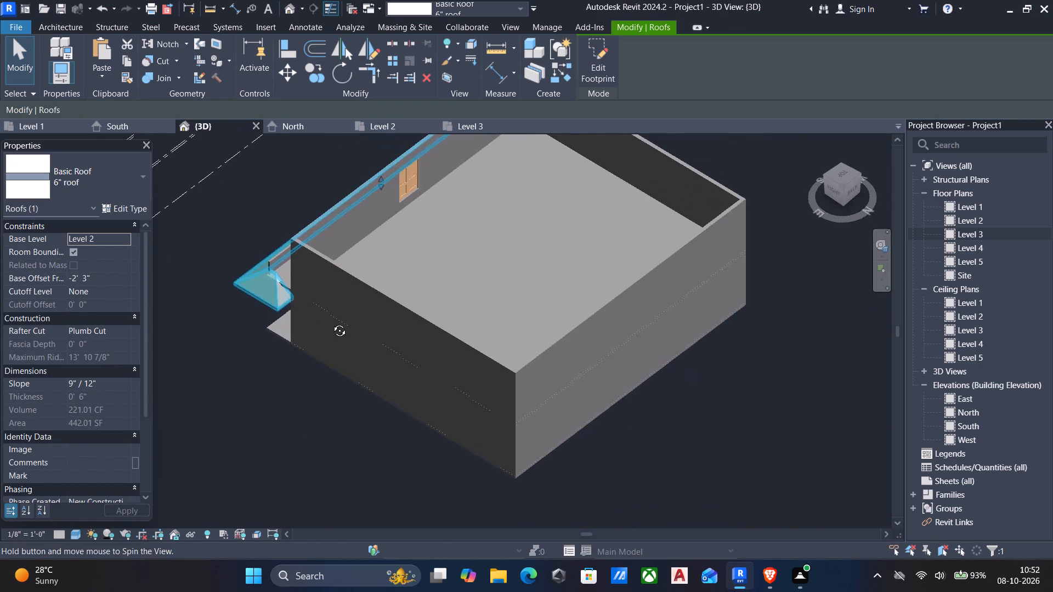
middle_click_drag(331, 322, 603, 303)
middle_click_drag(472, 330, 580, 309, "shift")
scroll(356, 339, "up", 5)
scroll(344, 335, "down", 5)
middle_click_drag(333, 353, 473, 394, "shift")
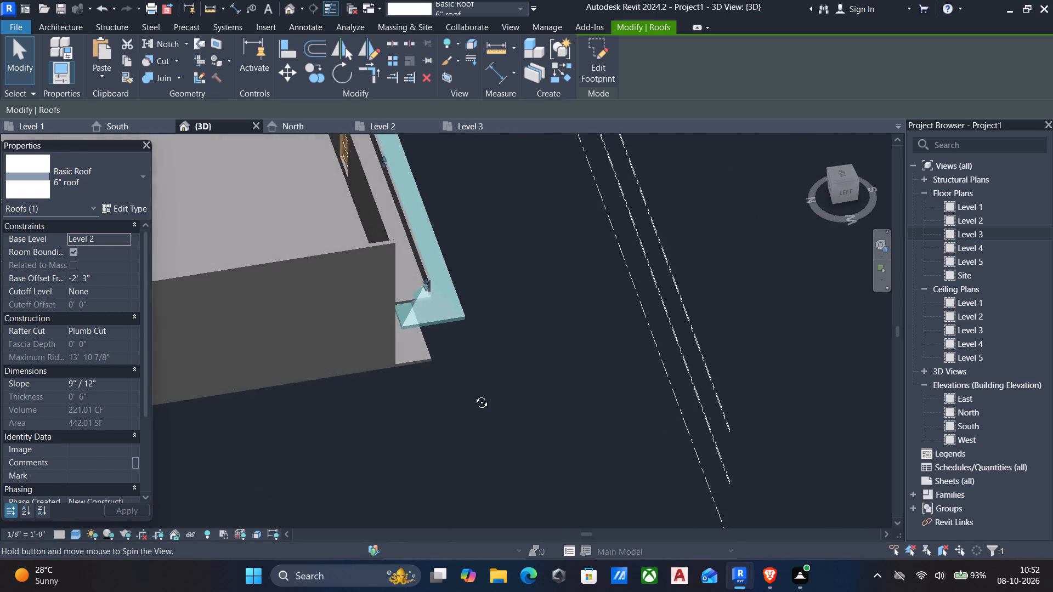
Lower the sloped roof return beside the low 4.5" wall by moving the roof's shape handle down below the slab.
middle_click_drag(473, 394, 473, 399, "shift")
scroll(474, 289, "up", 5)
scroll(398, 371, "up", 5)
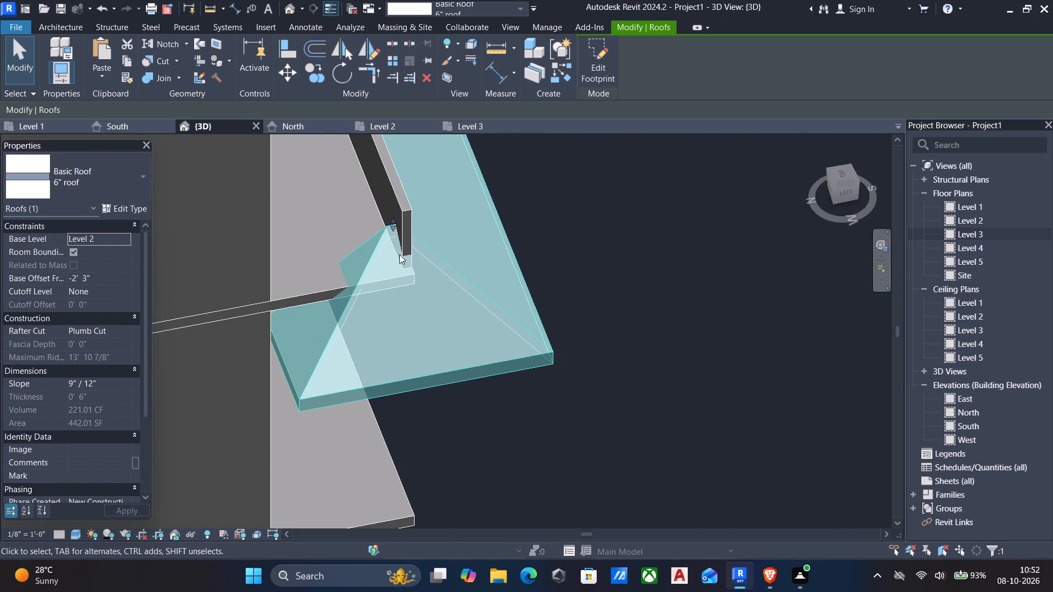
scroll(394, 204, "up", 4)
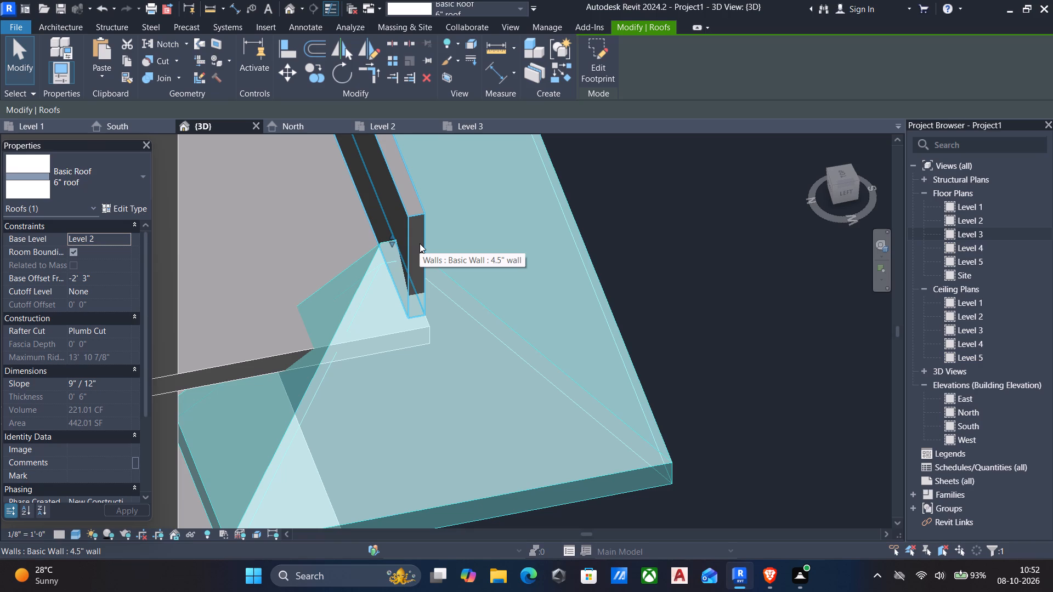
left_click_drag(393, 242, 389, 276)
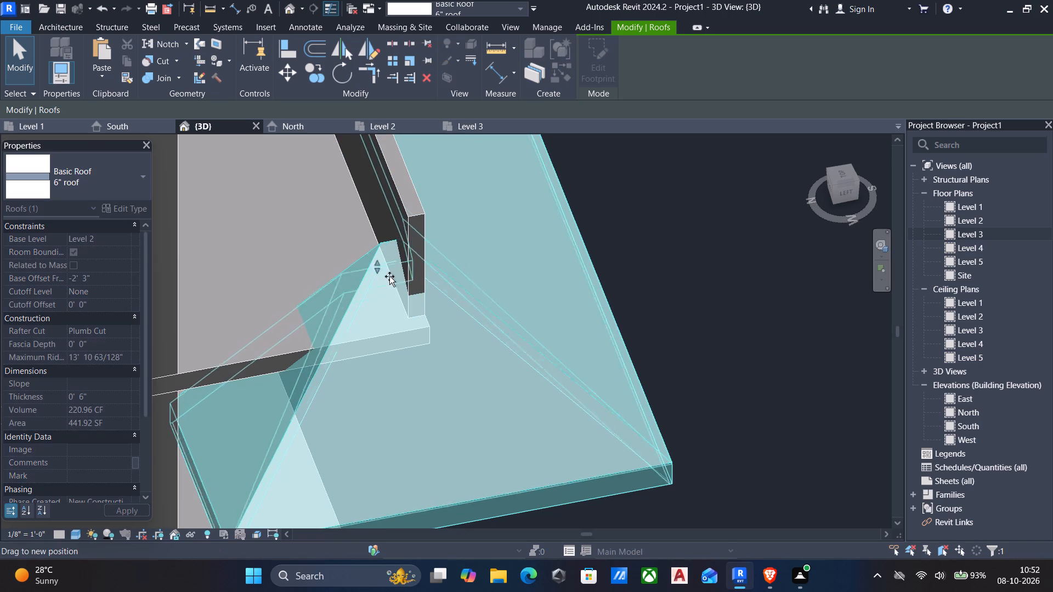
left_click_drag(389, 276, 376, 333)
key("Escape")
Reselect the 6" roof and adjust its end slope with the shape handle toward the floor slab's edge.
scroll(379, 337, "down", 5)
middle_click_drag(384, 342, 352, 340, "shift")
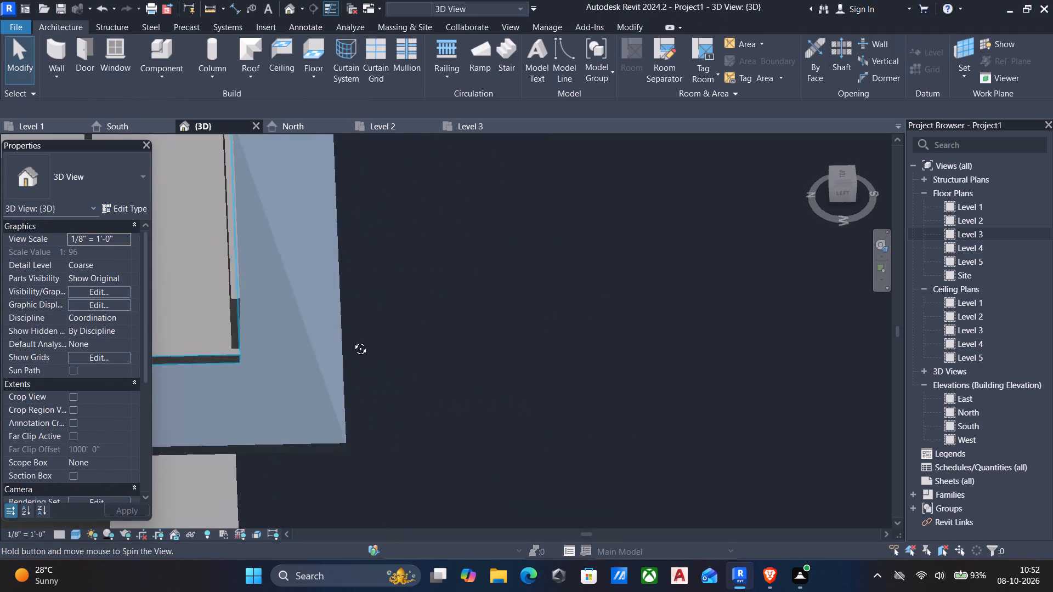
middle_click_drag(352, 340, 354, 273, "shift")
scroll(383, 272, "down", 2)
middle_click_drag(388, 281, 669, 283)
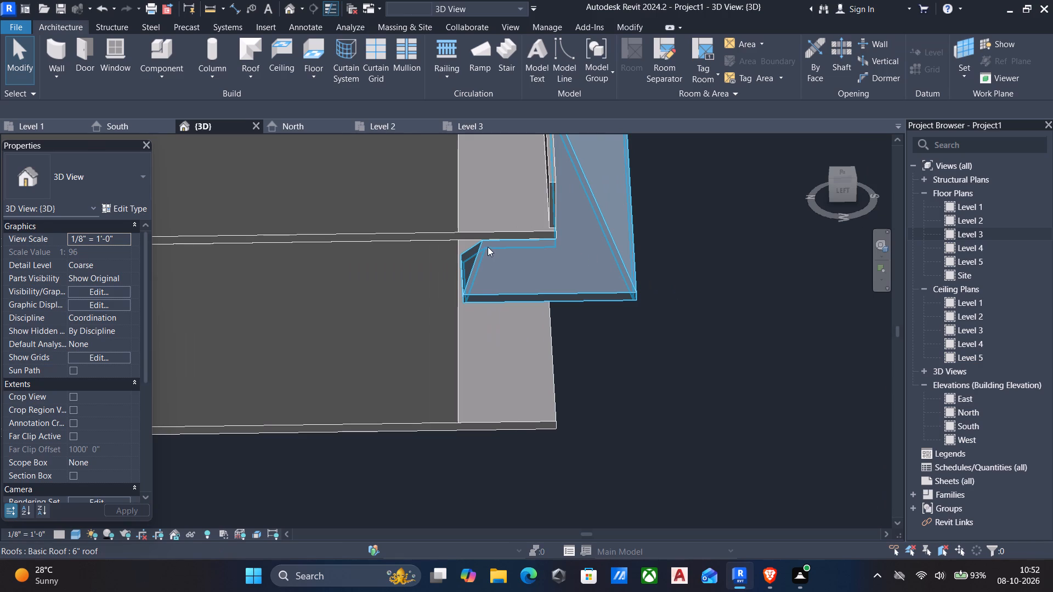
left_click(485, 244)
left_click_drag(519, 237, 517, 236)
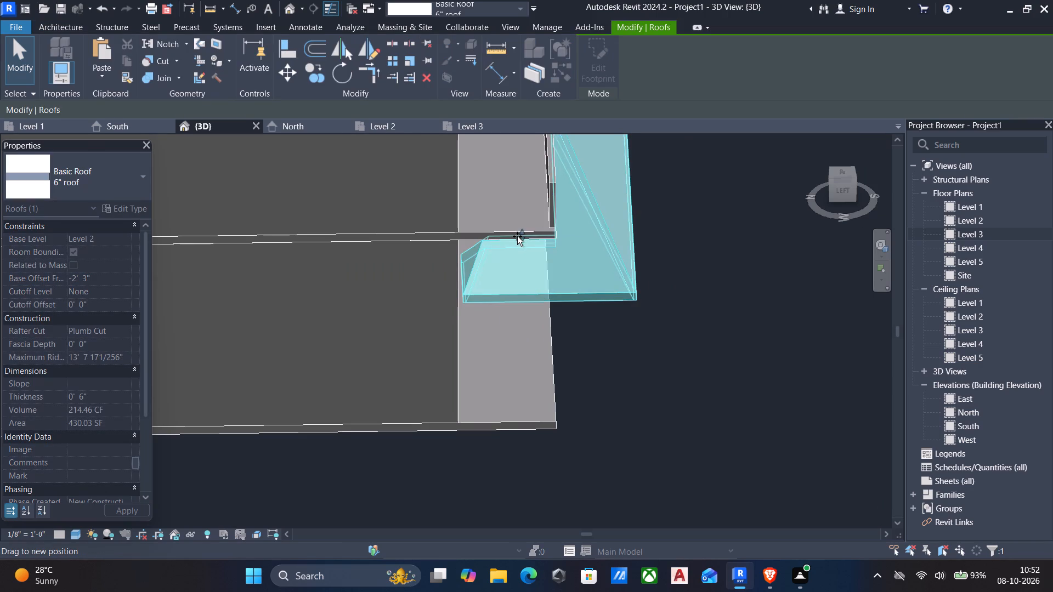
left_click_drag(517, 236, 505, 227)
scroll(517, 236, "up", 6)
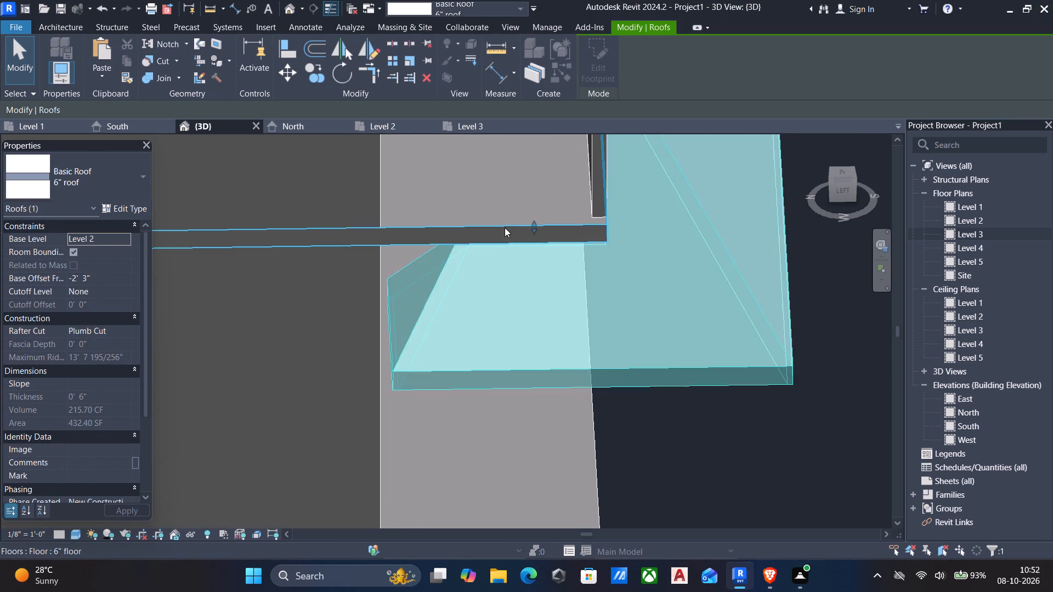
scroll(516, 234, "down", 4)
Raise the roof's end slope with its shape handle to about 10 29/32" / 12", so the hip reaches the low front wall.
middle_click_drag(516, 237, 512, 162, "shift")
middle_click_drag(512, 215, 512, 490)
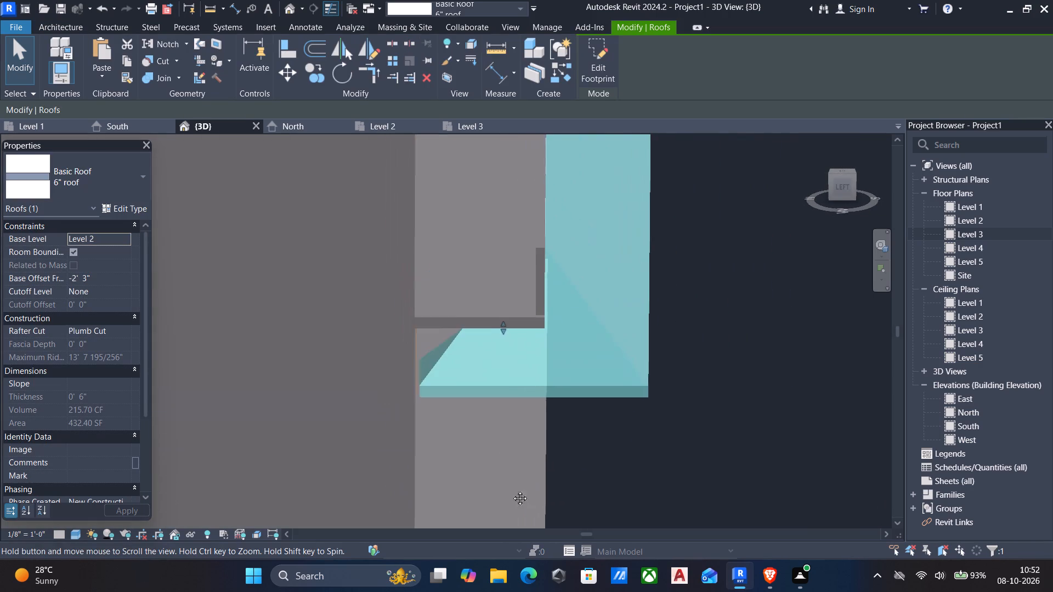
middle_click_drag(512, 490, 671, 403)
scroll(366, 399, "down", 1, "shift")
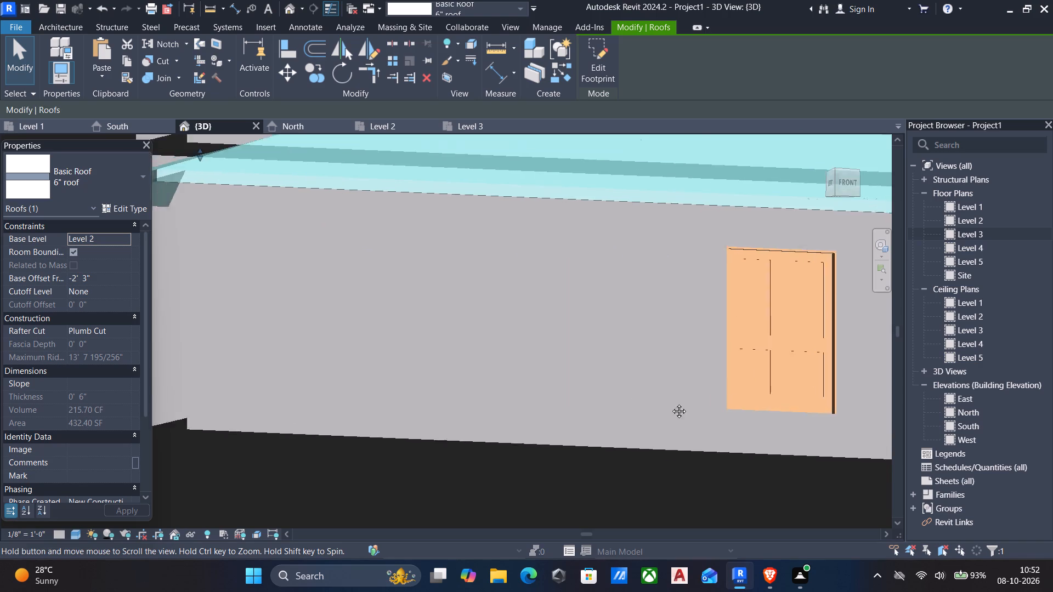
middle_click_drag(671, 403, 790, 409)
scroll(560, 360, "down", 2)
middle_click_drag(560, 360, 670, 489)
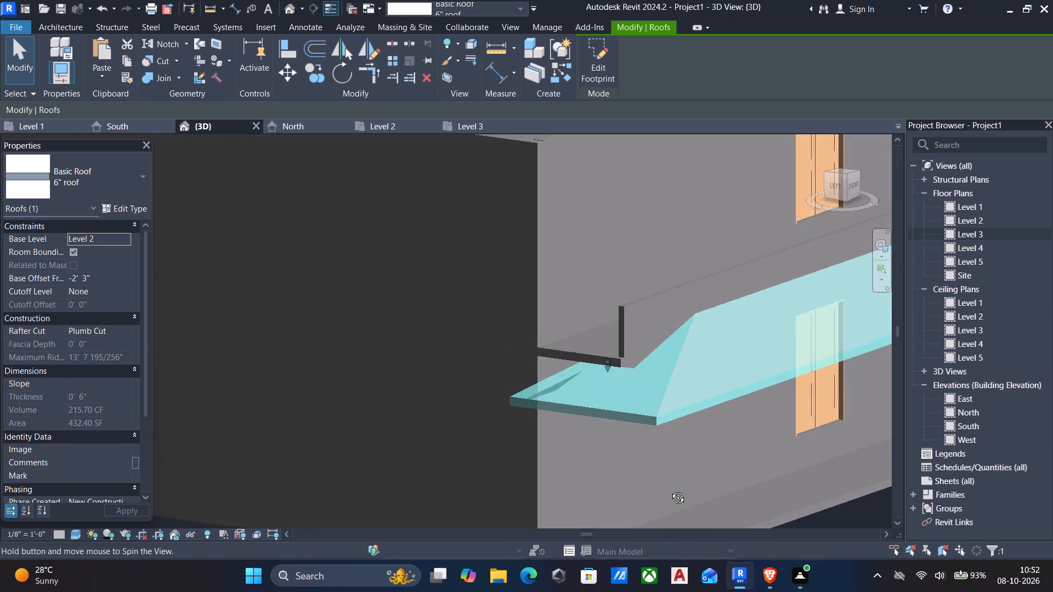
middle_click_drag(670, 489, 670, 438)
scroll(659, 256, "up", 5)
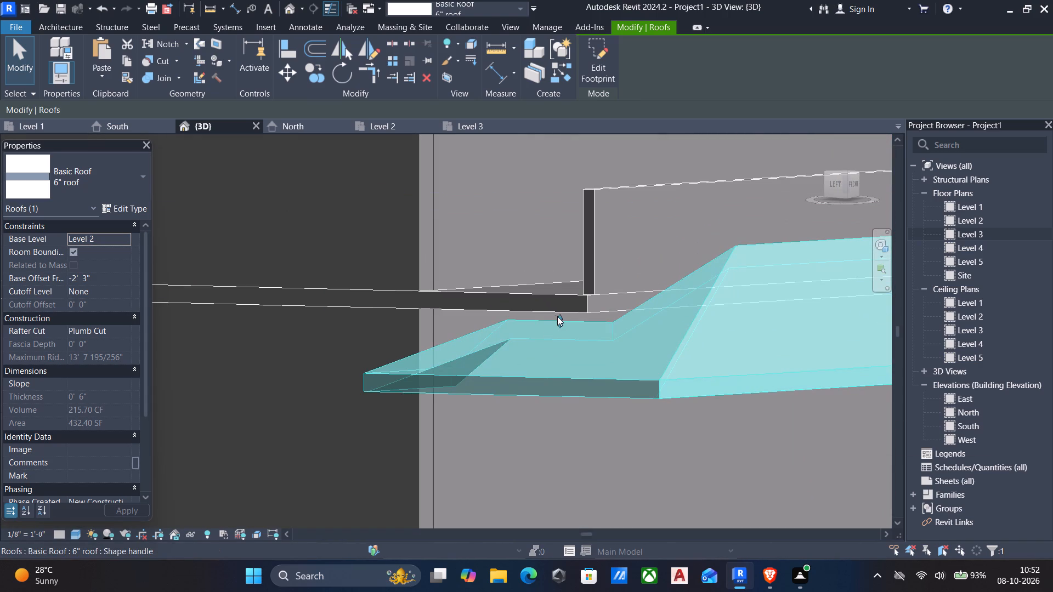
left_click_drag(557, 316, 483, 228)
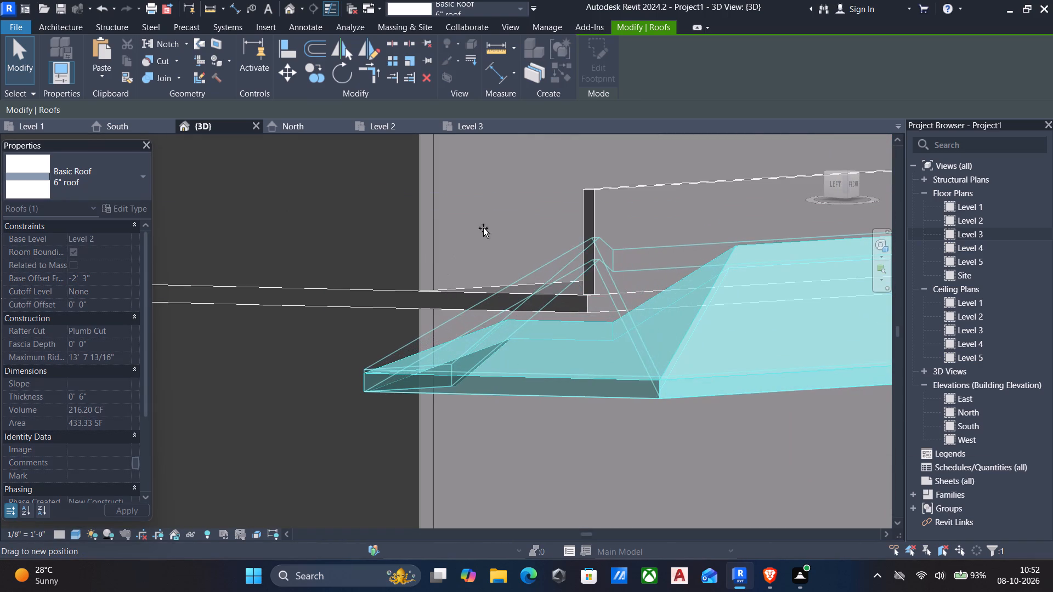
left_click_drag(483, 228, 462, 196)
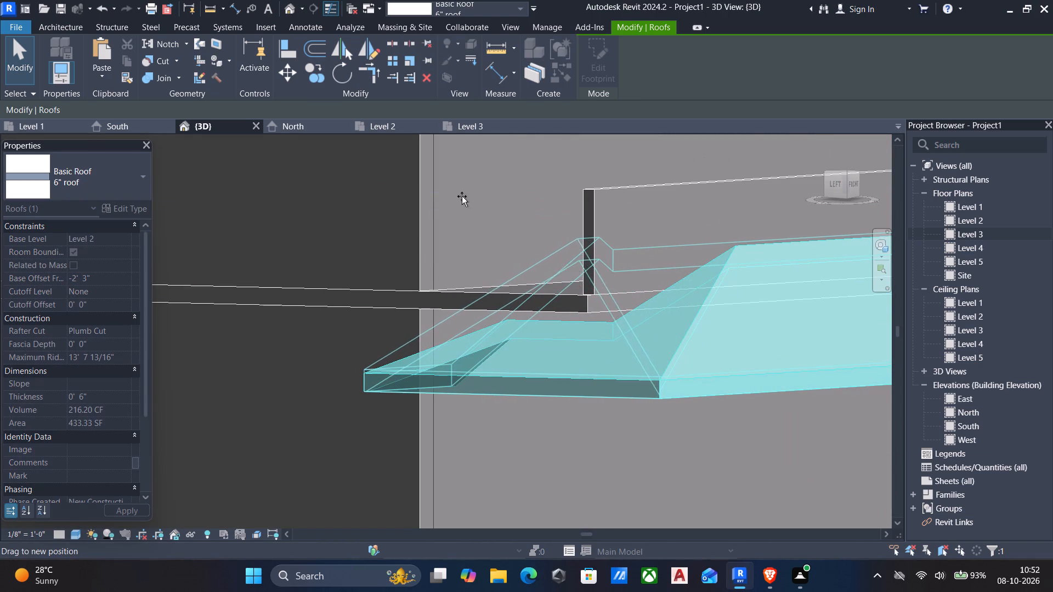
left_click_drag(462, 196, 447, 220)
scroll(465, 243, "down", 4)
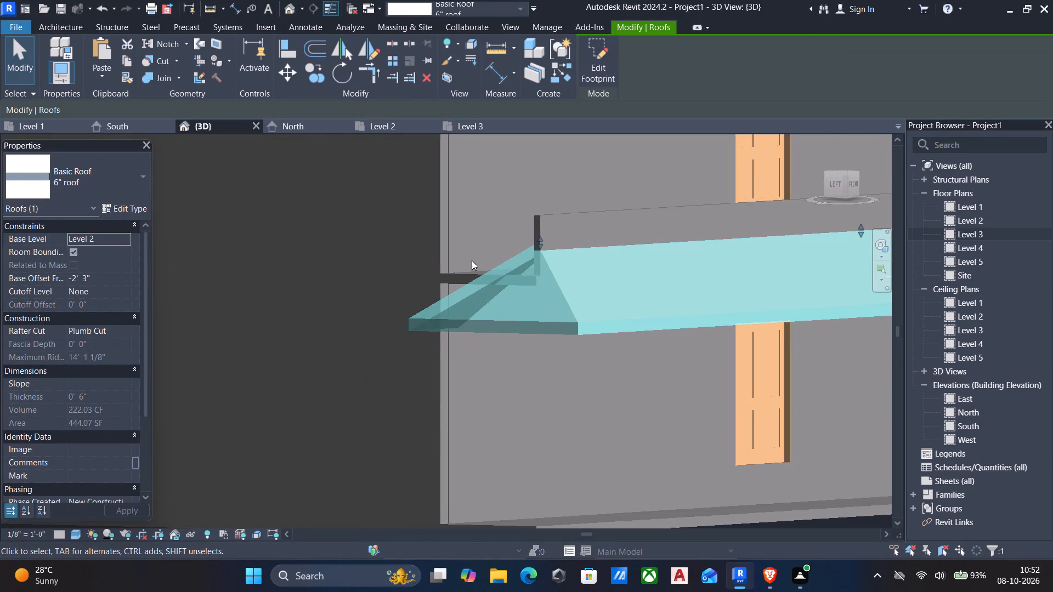
scroll(477, 268, "down", 4)
key("Escape")
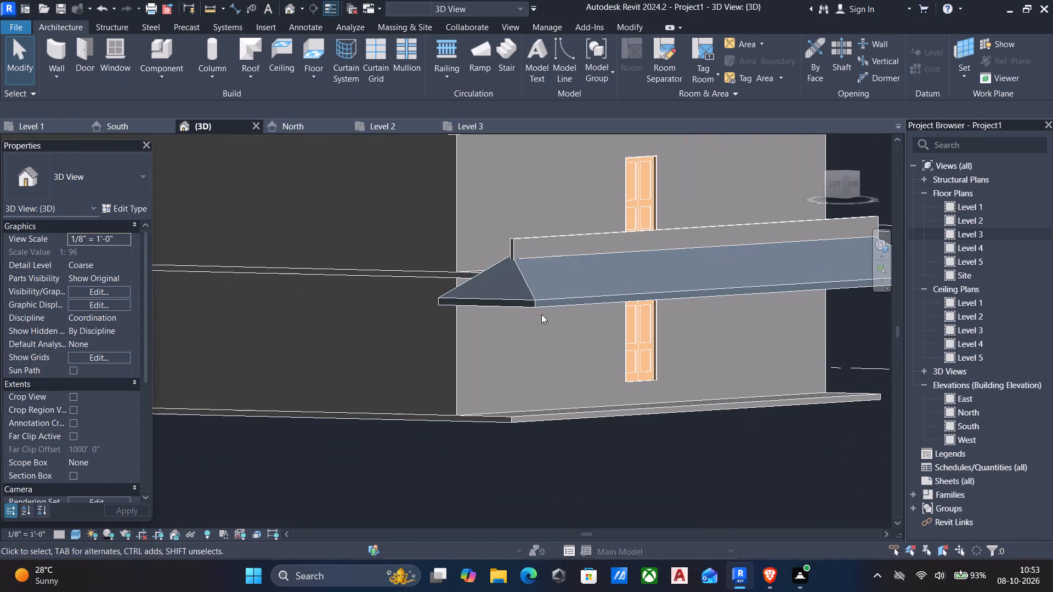
Edit the roof footprint and move this end's inner boundary line about 10" outward onto the slab edge, 3' 10 1/2" from the outer line.
left_click(519, 305)
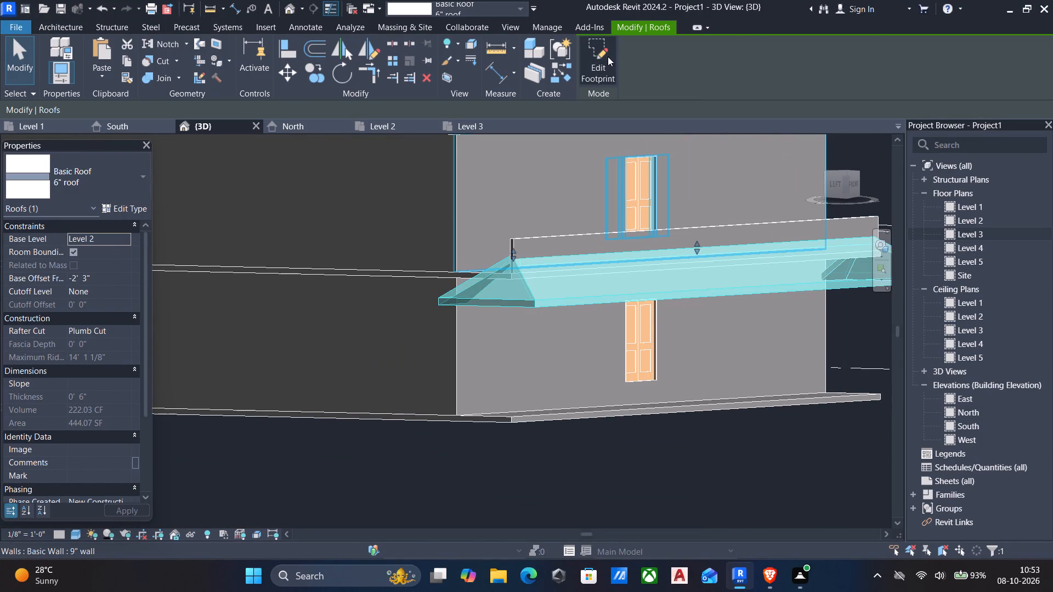
left_click(608, 56)
scroll(489, 266, "down", 4)
middle_click_drag(500, 305, 500, 448, "shift")
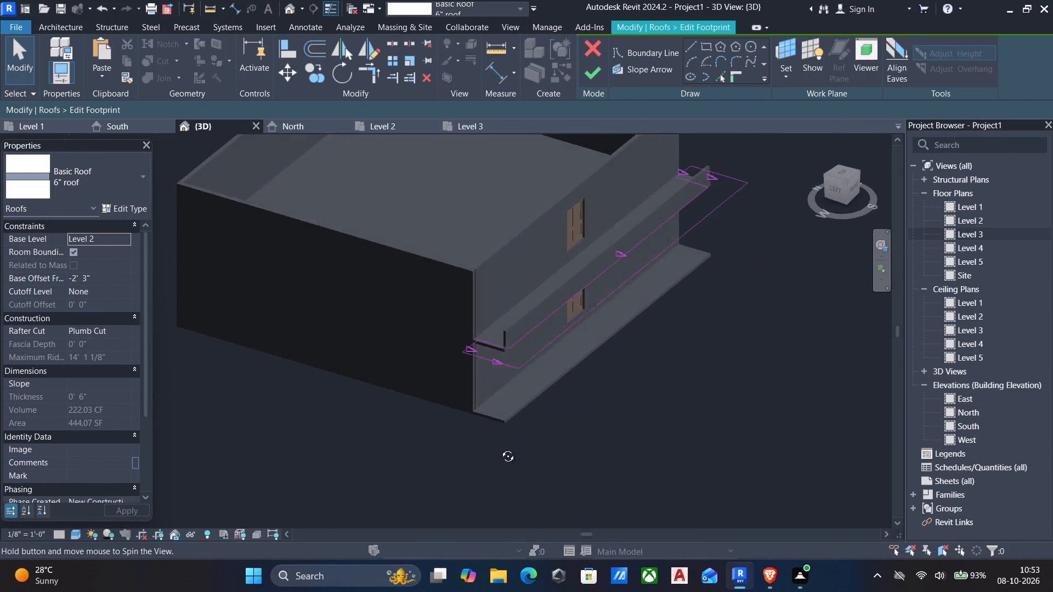
middle_click_drag(500, 448, 496, 459, "shift")
scroll(469, 326, "up", 6)
scroll(489, 375, "up", 5)
left_click(517, 385)
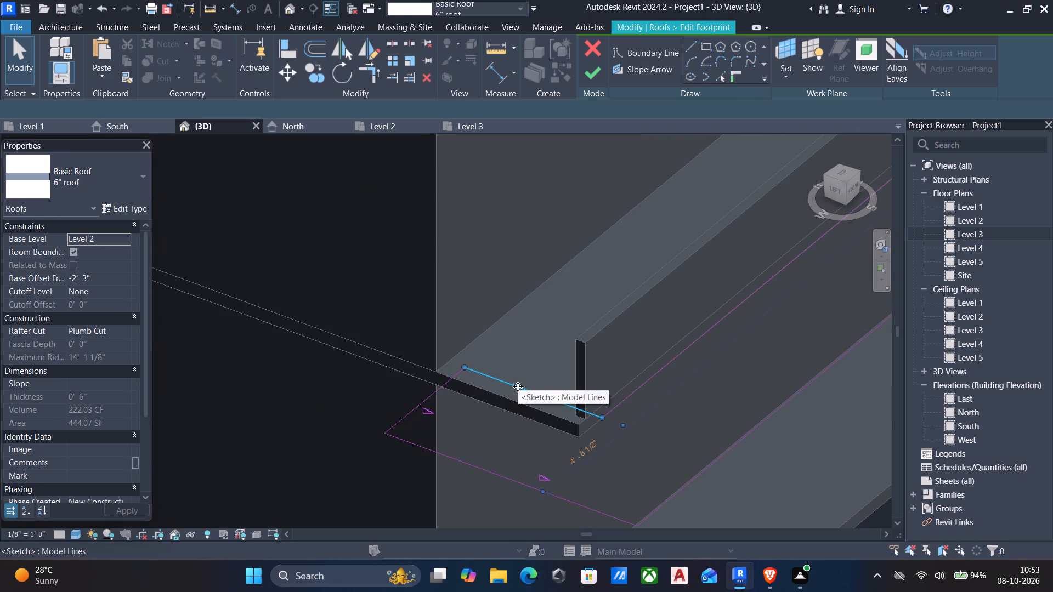
key("Down")
key("Down")
key("Down")
key("Down")
key("Down")
key("Down")
key("Down")
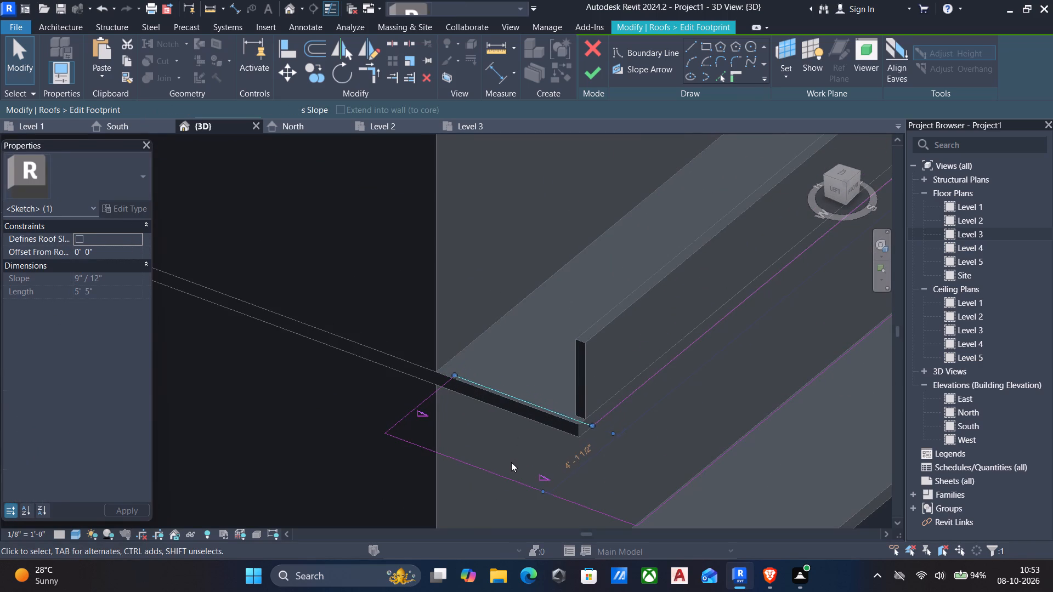
key("Down")
key("Down")
key("Down")
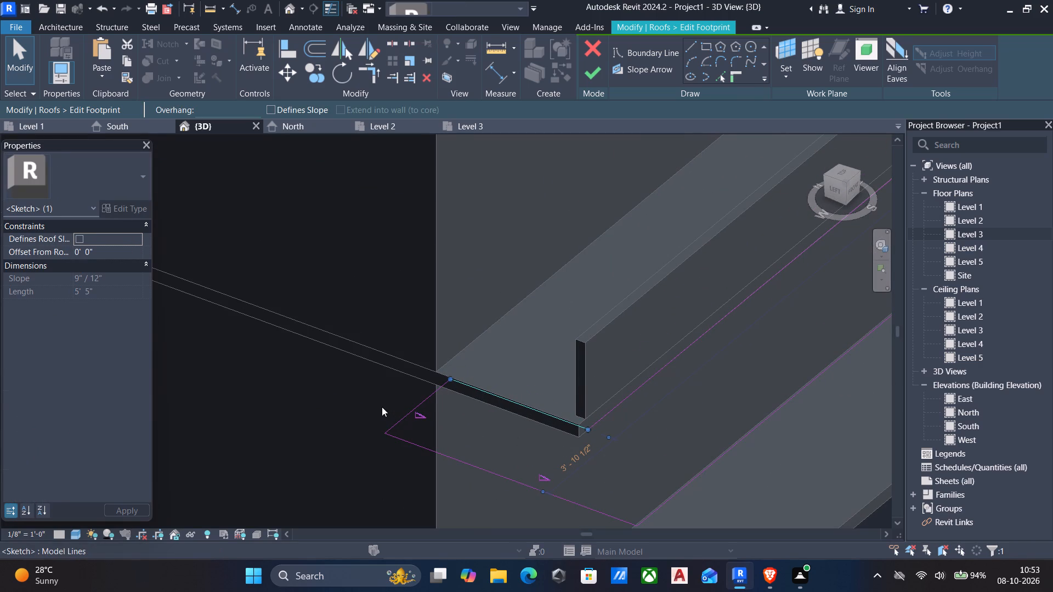
Move the short closing boundary line at this end back along the side wall to the front wall's corner.
left_click(409, 415)
key("Left")
key("Left")
key("Left")
key("Left")
key("Left")
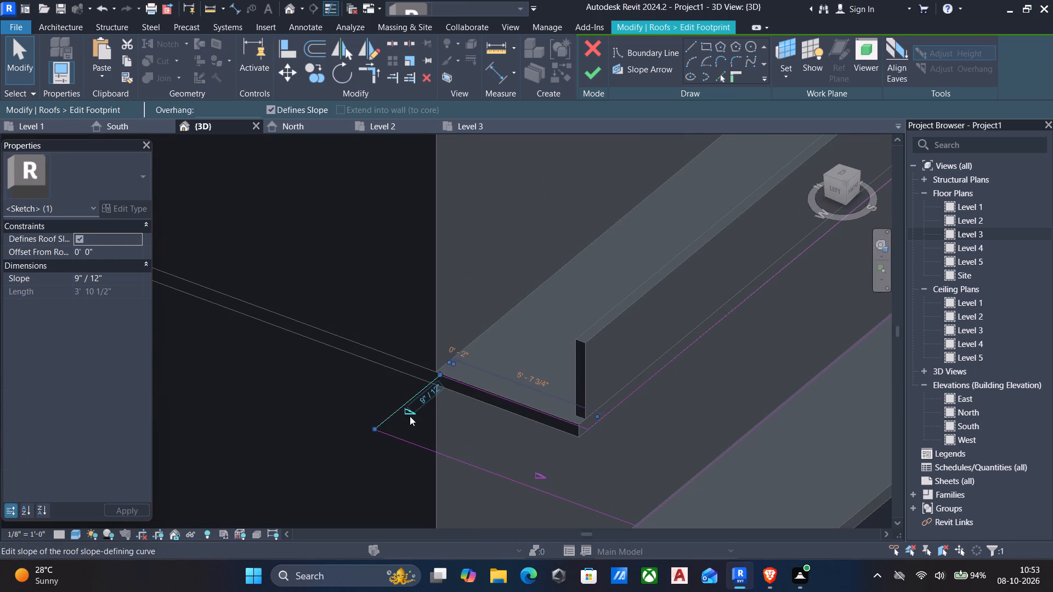
key("Left")
key("Left")
key("Left")
key("Left")
Move this end's outer boundary line outward until it is 4' 8 1/2" from the slab-edge line.
left_click(486, 471)
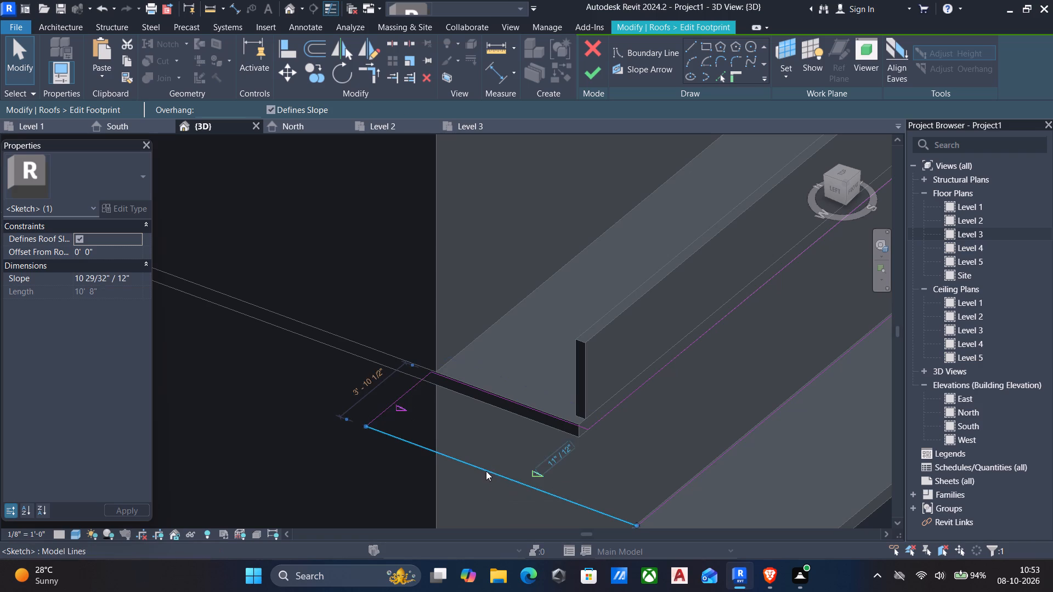
key("Down")
key("Down")
key("Down")
key("Down")
key("Down")
scroll(486, 470, "down", 5)
key("Down")
key("Down")
key("Down")
At the opposite end of the roof footprint, move the inner boundary line outward onto the slab's edge.
scroll(677, 438, "down", 4)
middle_click(677, 438)
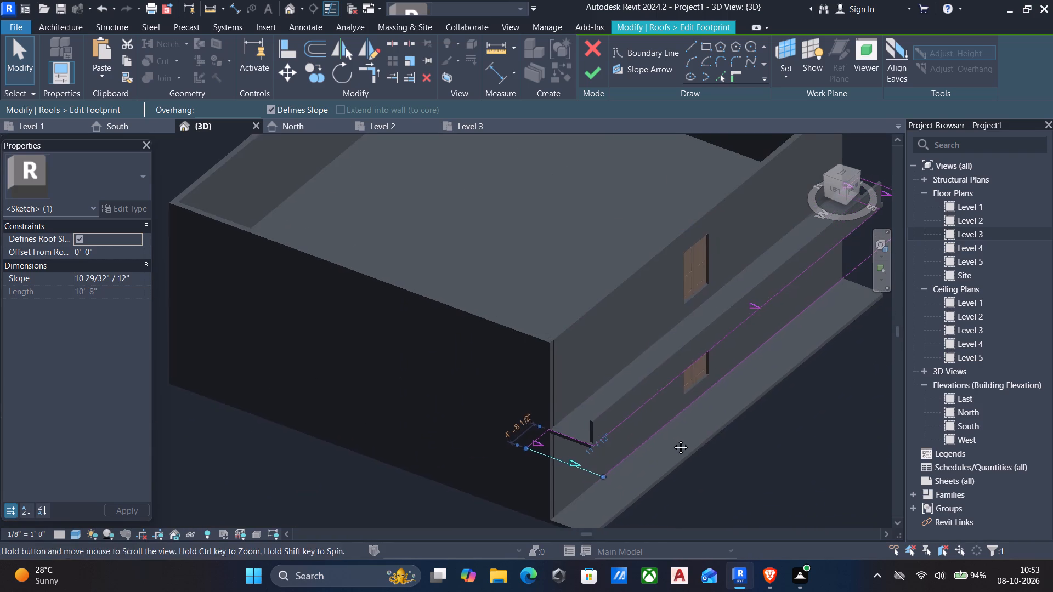
middle_click_drag(672, 439, 600, 454)
scroll(571, 454, "down", 4)
middle_click_drag(546, 464, 108, 276)
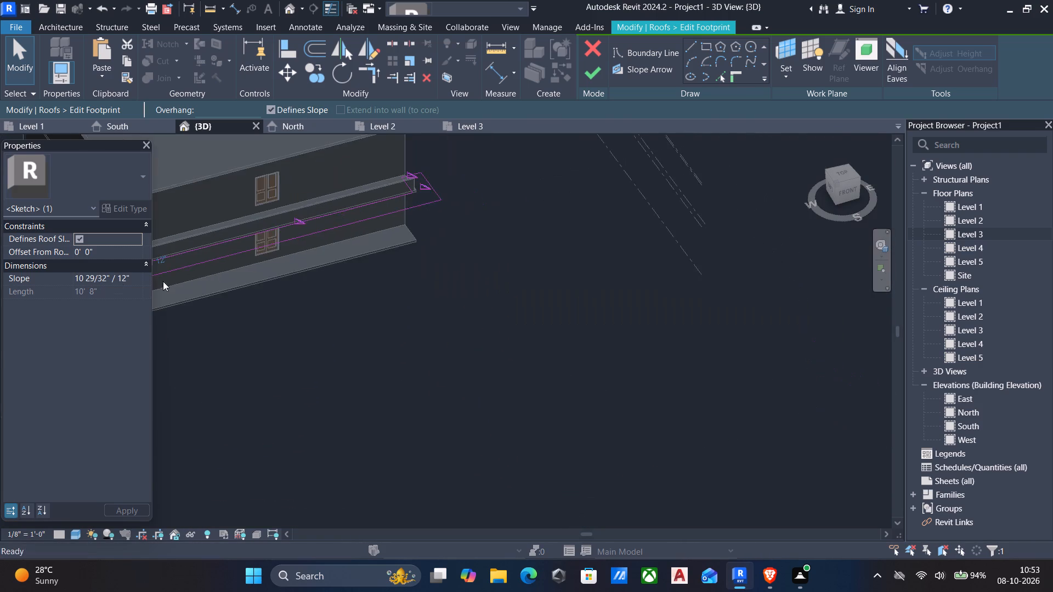
scroll(574, 196, "up", 5)
scroll(511, 237, "down", 1)
middle_click_drag(506, 239, 407, 291, "shift")
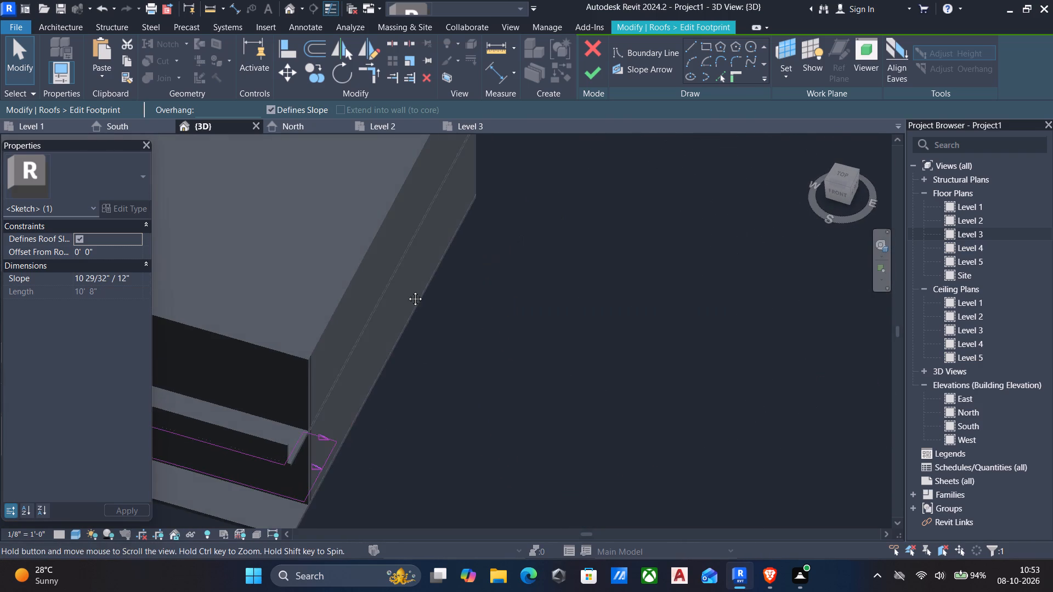
middle_click_drag(407, 291, 420, 255, "shift")
scroll(355, 282, "up", 5)
scroll(370, 457, "down", 2)
middle_click_drag(376, 399, 402, 134)
scroll(295, 151, "up", 4)
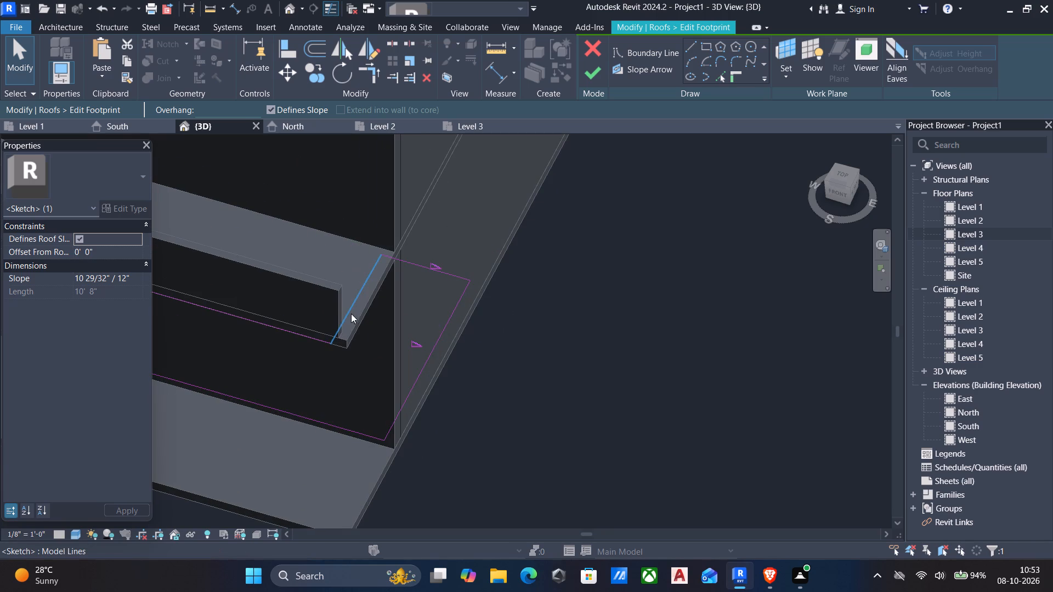
left_click(348, 311)
key("Right")
key("Right")
key("Right")
key("Right")
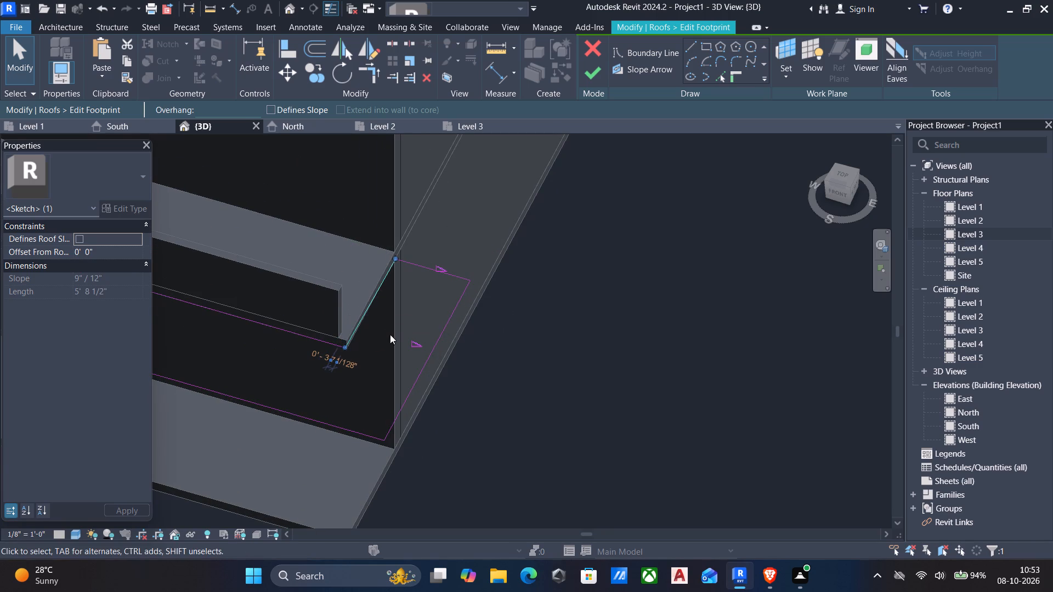
Move the outer boundary line at the opposite end slightly farther out from the building.
left_click(418, 377)
key("Right")
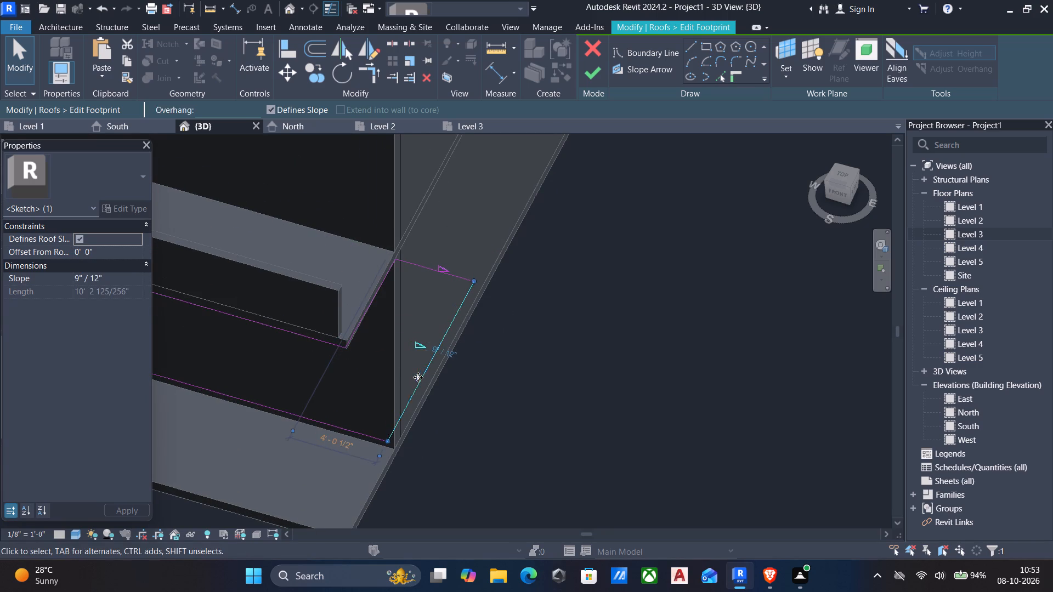
key("Right")
Move the short closing boundary line at this end back toward the building's side wall and finish the roof footprint.
left_click(438, 270)
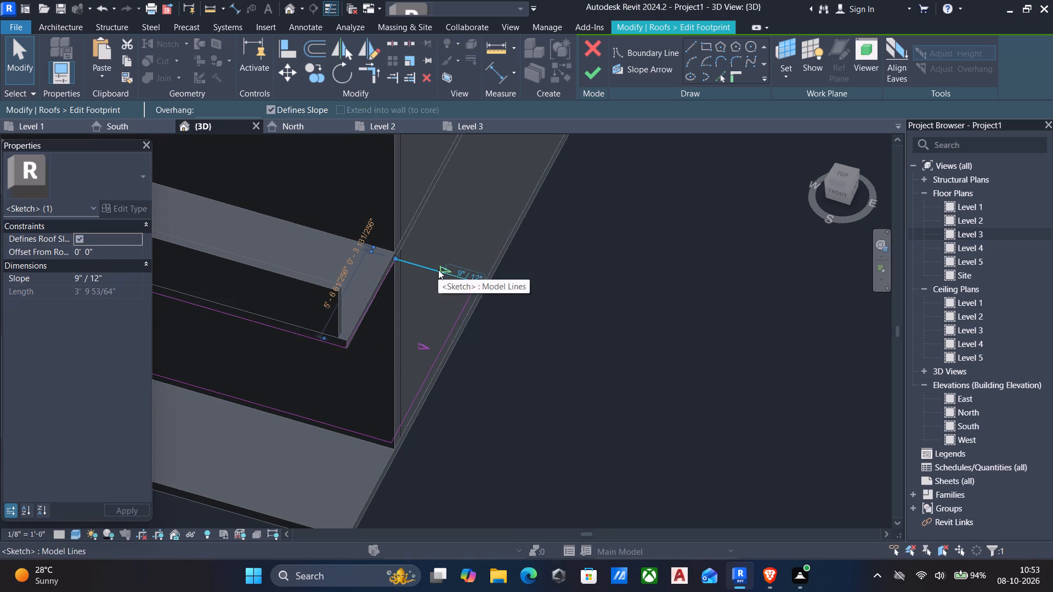
key("Up")
key("Up")
key("Up")
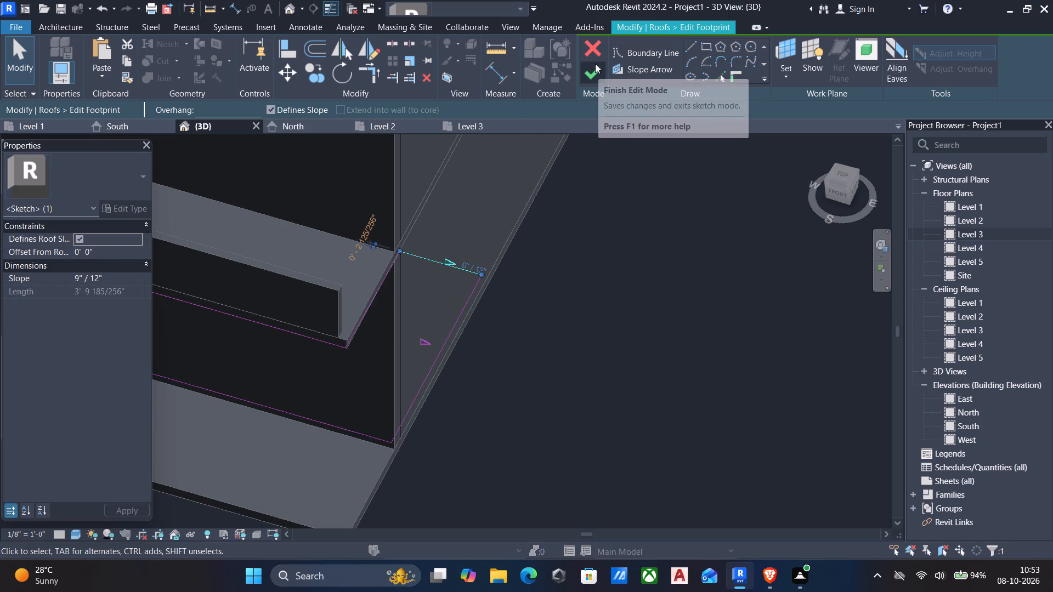
left_click(595, 64)
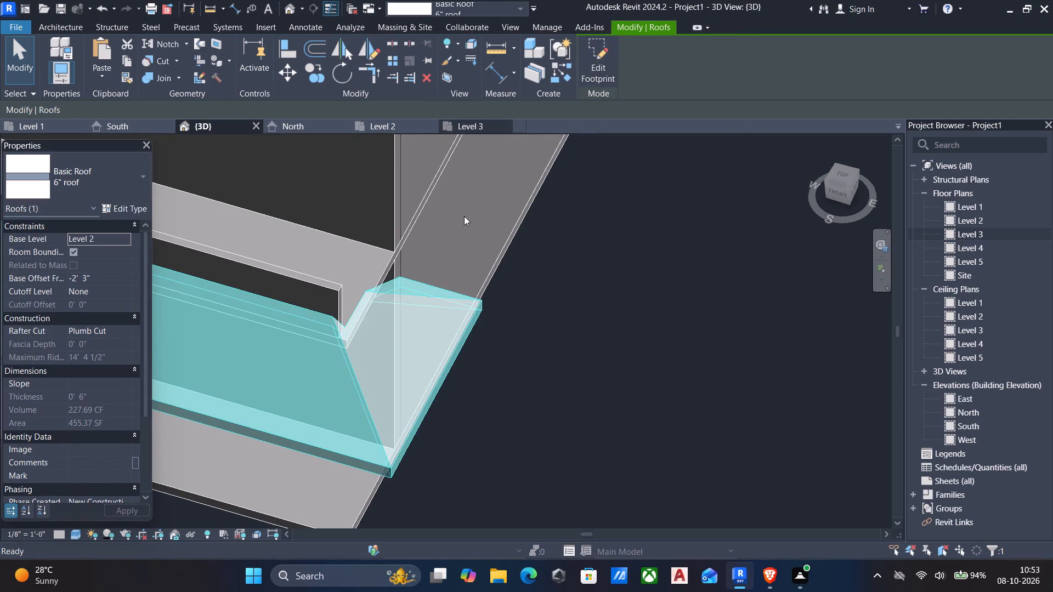
Edit the roof footprint, nudge the short closing boundary line at the east end farther back along the side wall, and finish.
scroll(464, 216, "down", 2)
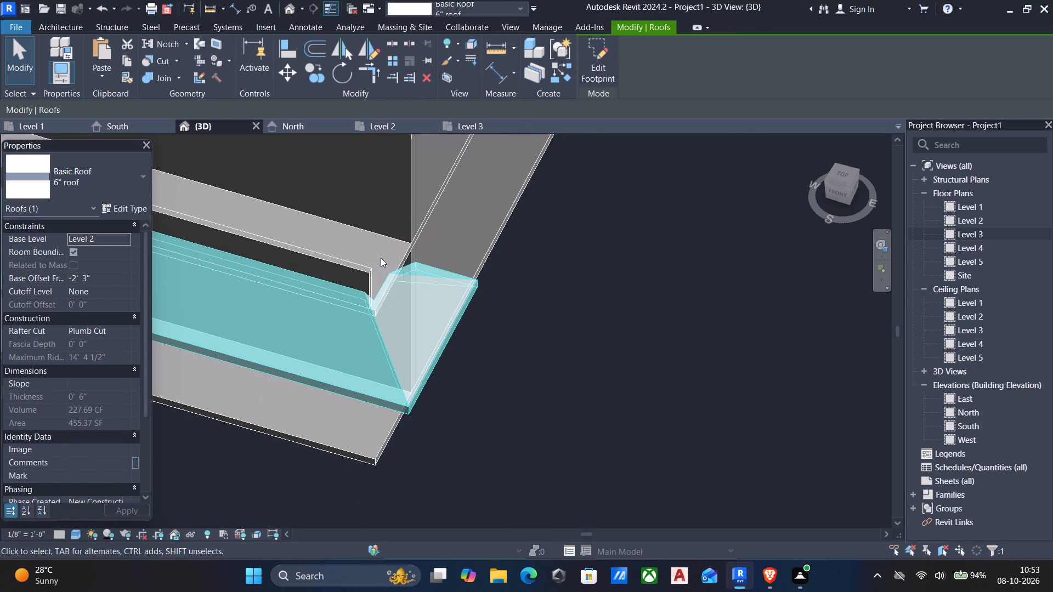
left_click(595, 53)
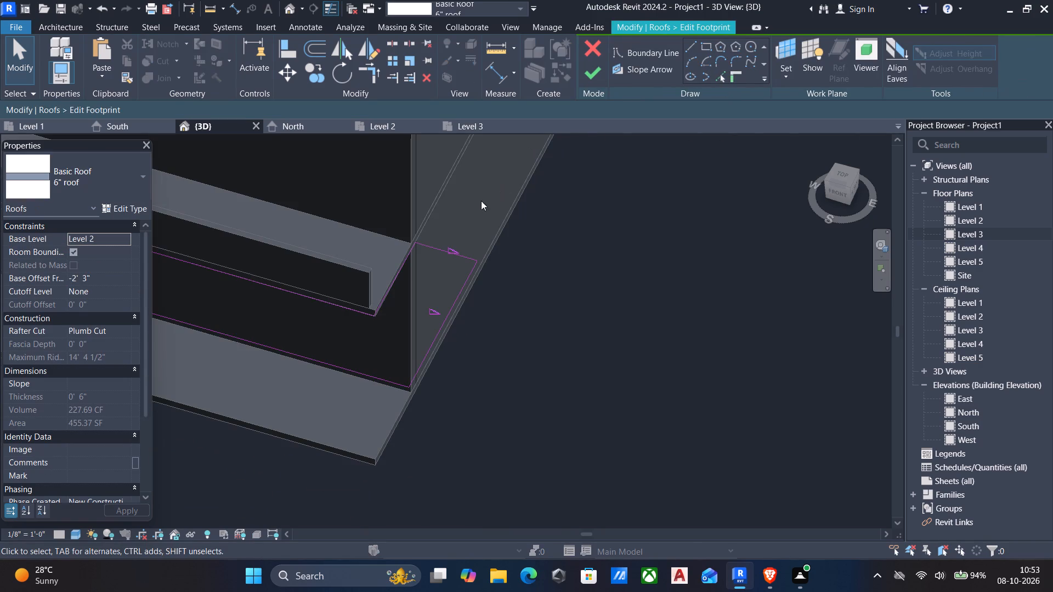
key("Up")
key("Up")
key("Up")
key("Up")
key("Up")
key("Up")
key("Up")
left_click(426, 247)
key("Up")
key("Up")
key("Up")
key("Up")
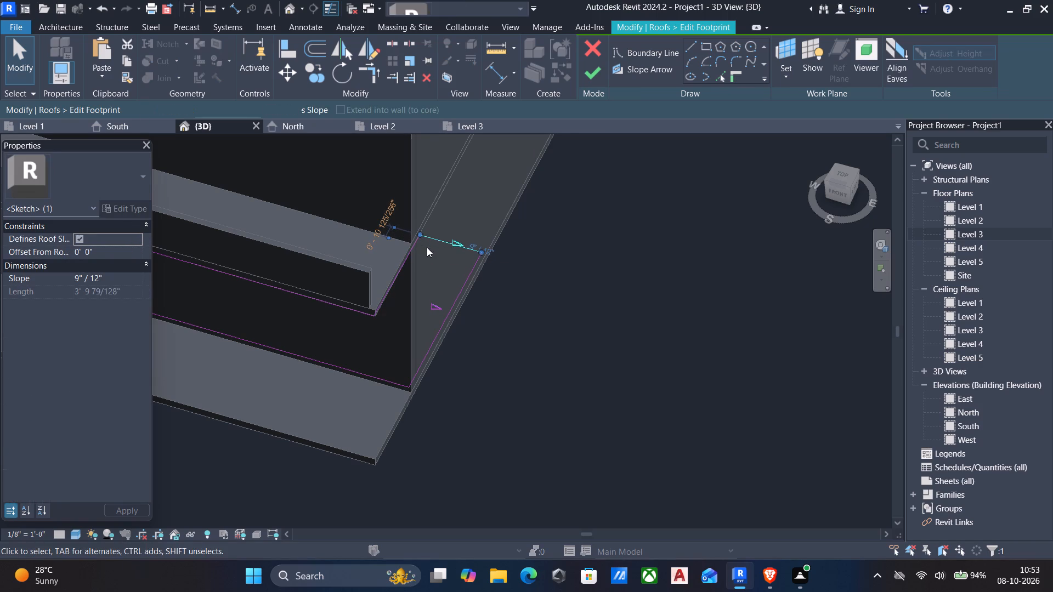
left_click(599, 76)
scroll(507, 208, "down", 4)
middle_click_drag(507, 215, 430, 221, "shift")
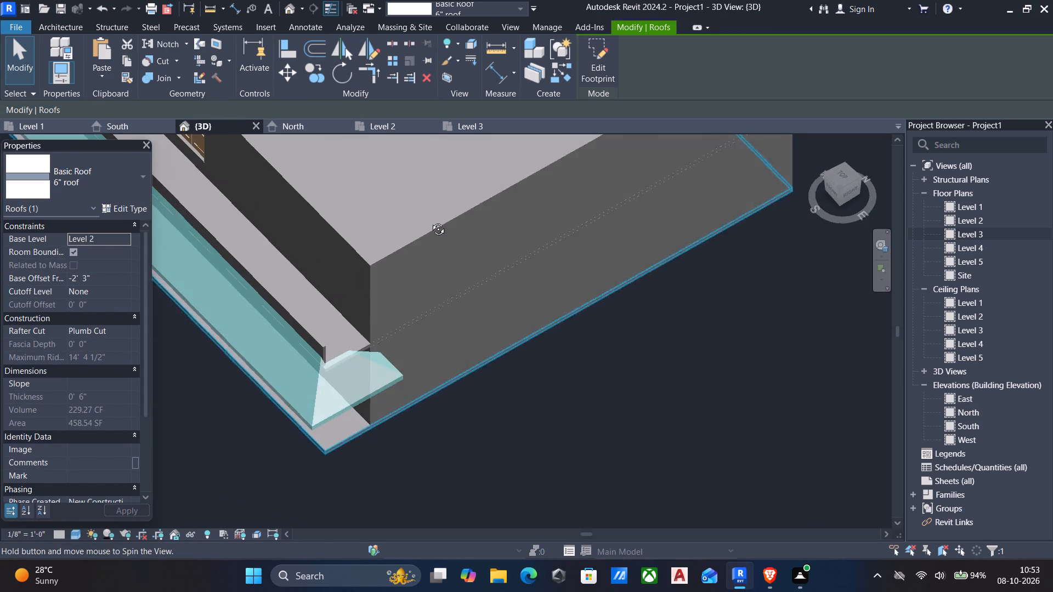
middle_click_drag(430, 221, 391, 162, "shift")
middle_click_drag(337, 265, 567, 240)
middle_click_drag(505, 287, 484, 237, "shift")
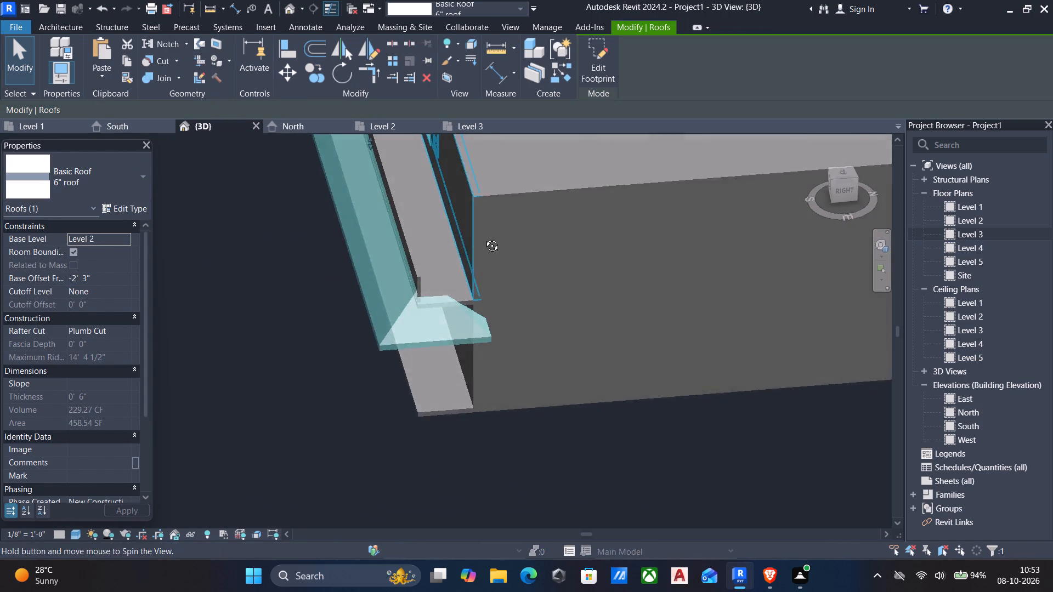
middle_click_drag(484, 237, 480, 230, "shift")
scroll(397, 298, "up", 5)
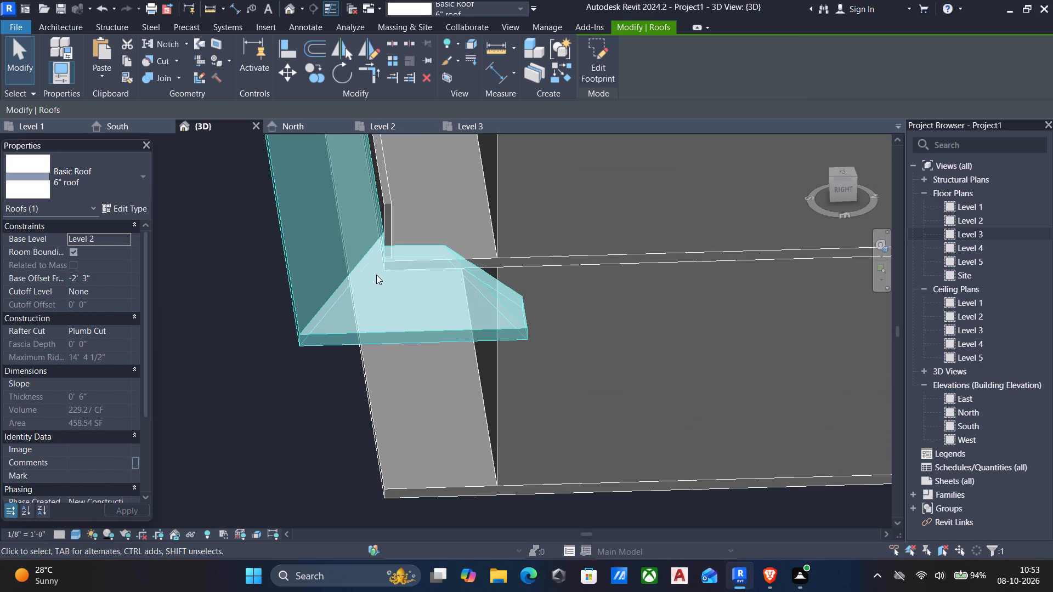
key("Escape")
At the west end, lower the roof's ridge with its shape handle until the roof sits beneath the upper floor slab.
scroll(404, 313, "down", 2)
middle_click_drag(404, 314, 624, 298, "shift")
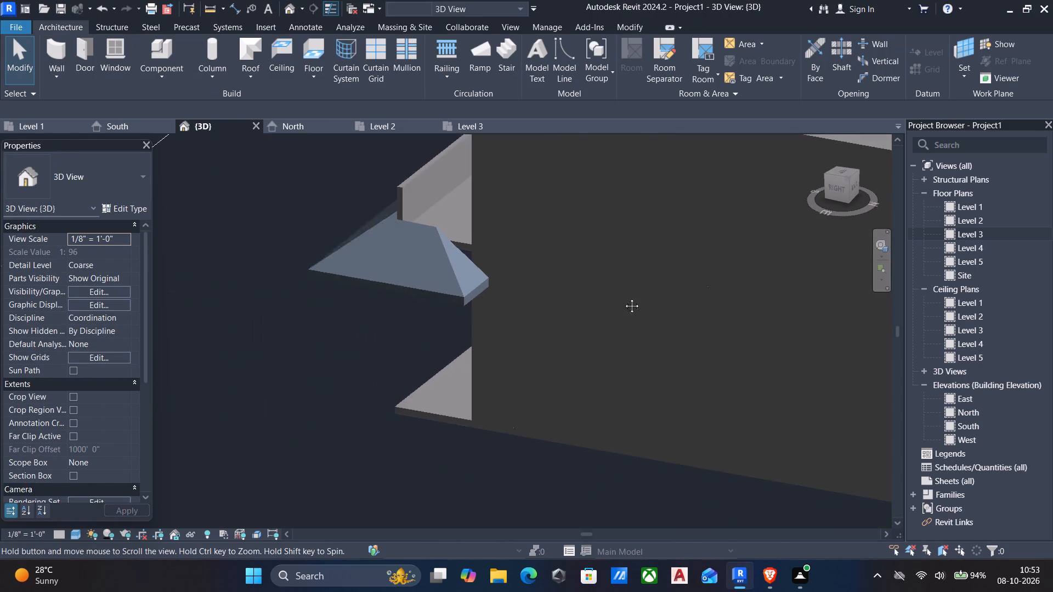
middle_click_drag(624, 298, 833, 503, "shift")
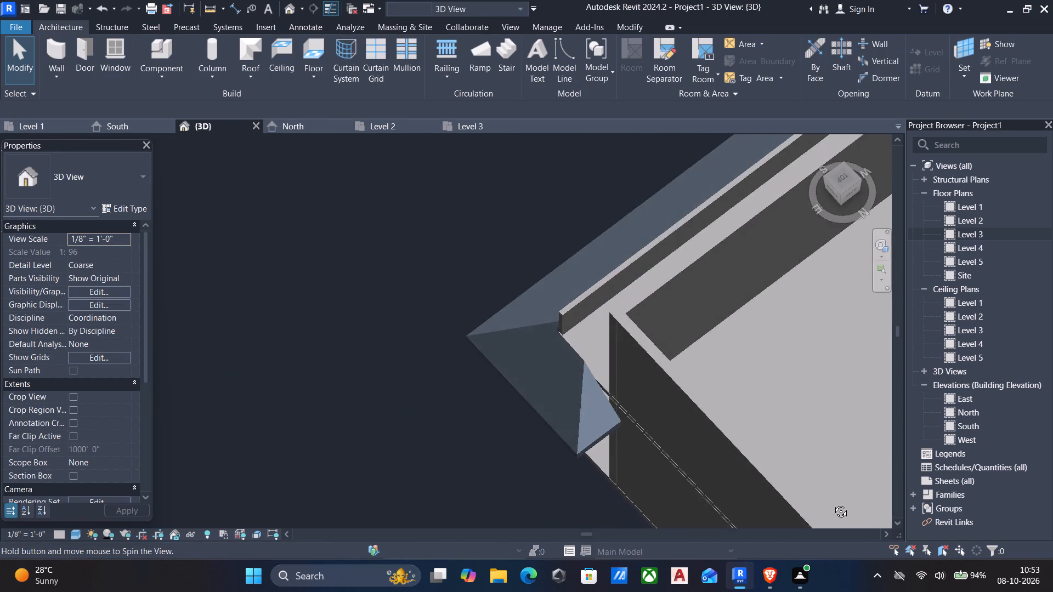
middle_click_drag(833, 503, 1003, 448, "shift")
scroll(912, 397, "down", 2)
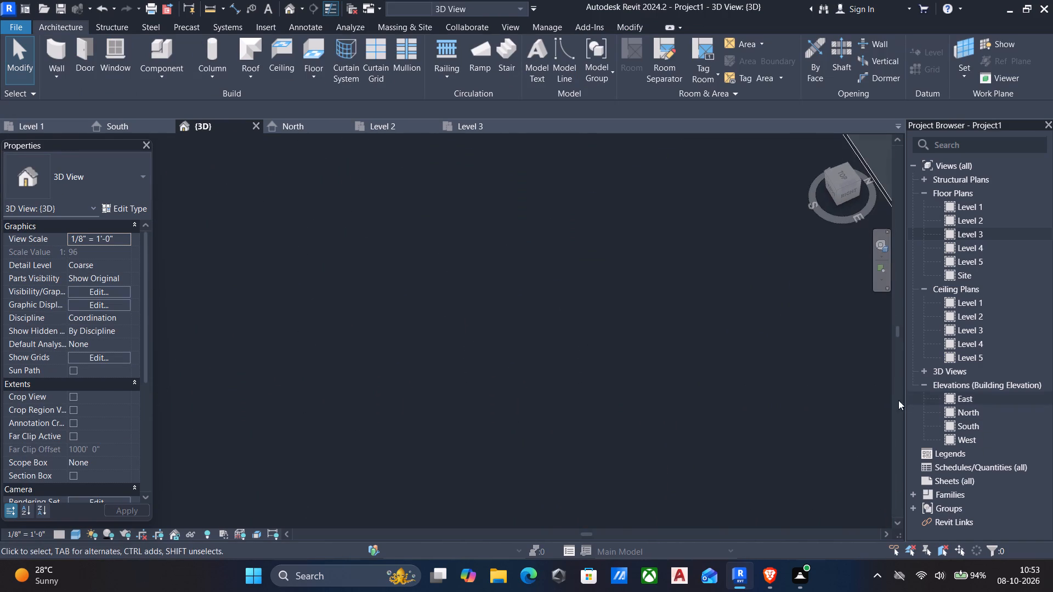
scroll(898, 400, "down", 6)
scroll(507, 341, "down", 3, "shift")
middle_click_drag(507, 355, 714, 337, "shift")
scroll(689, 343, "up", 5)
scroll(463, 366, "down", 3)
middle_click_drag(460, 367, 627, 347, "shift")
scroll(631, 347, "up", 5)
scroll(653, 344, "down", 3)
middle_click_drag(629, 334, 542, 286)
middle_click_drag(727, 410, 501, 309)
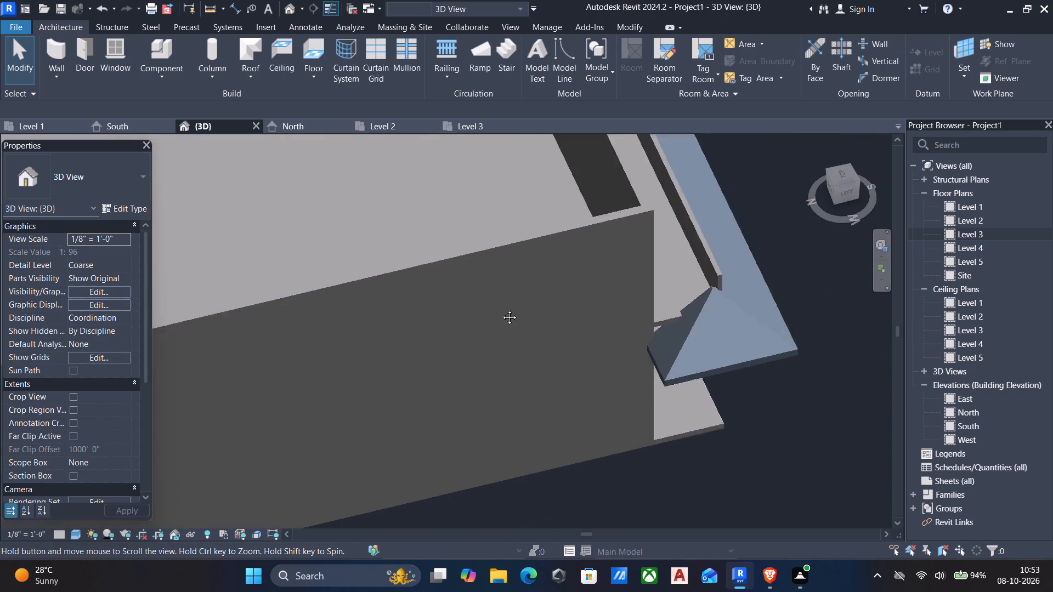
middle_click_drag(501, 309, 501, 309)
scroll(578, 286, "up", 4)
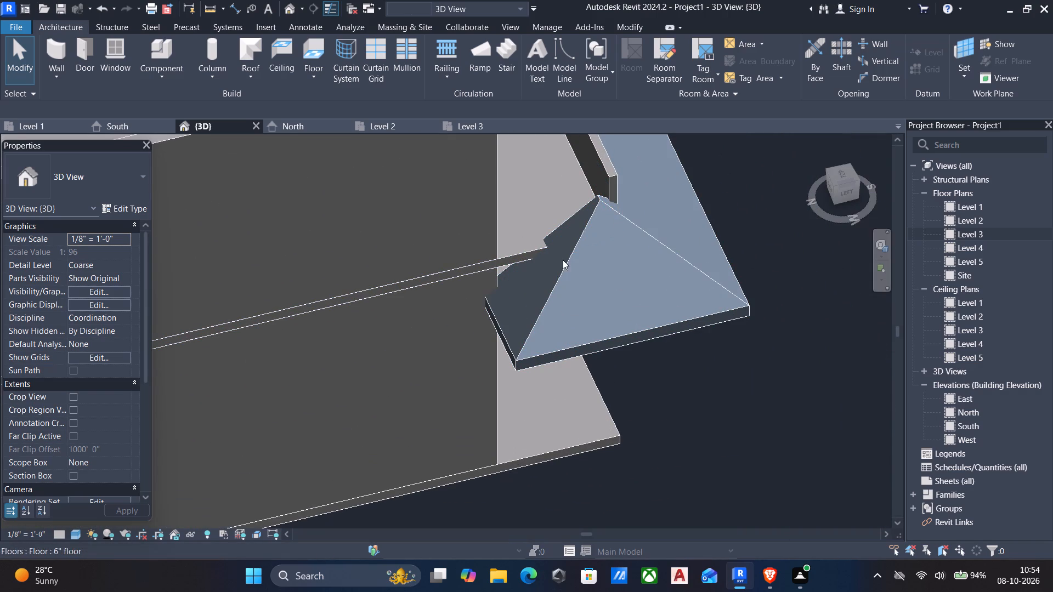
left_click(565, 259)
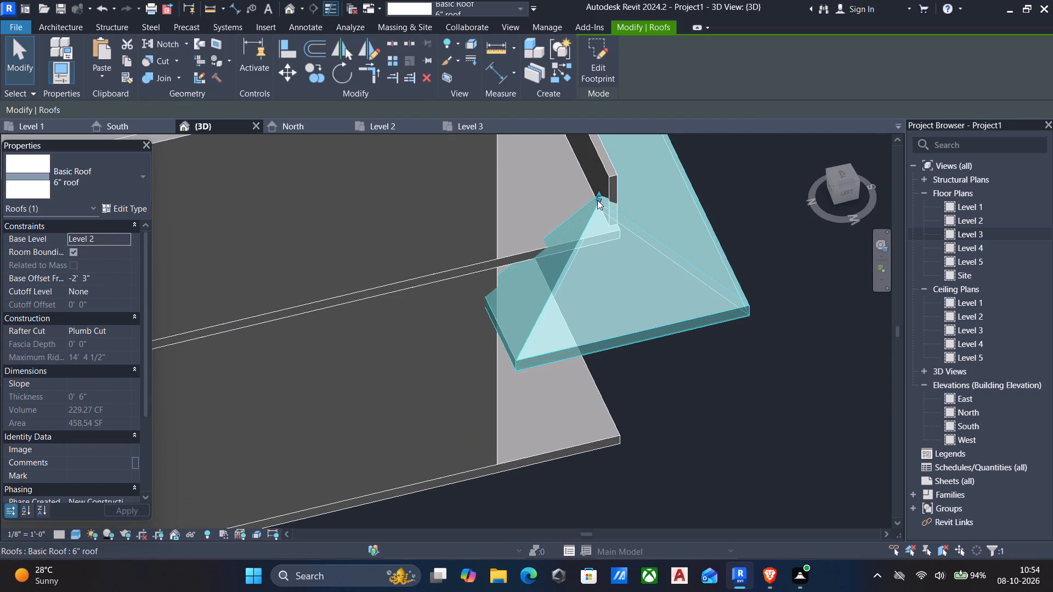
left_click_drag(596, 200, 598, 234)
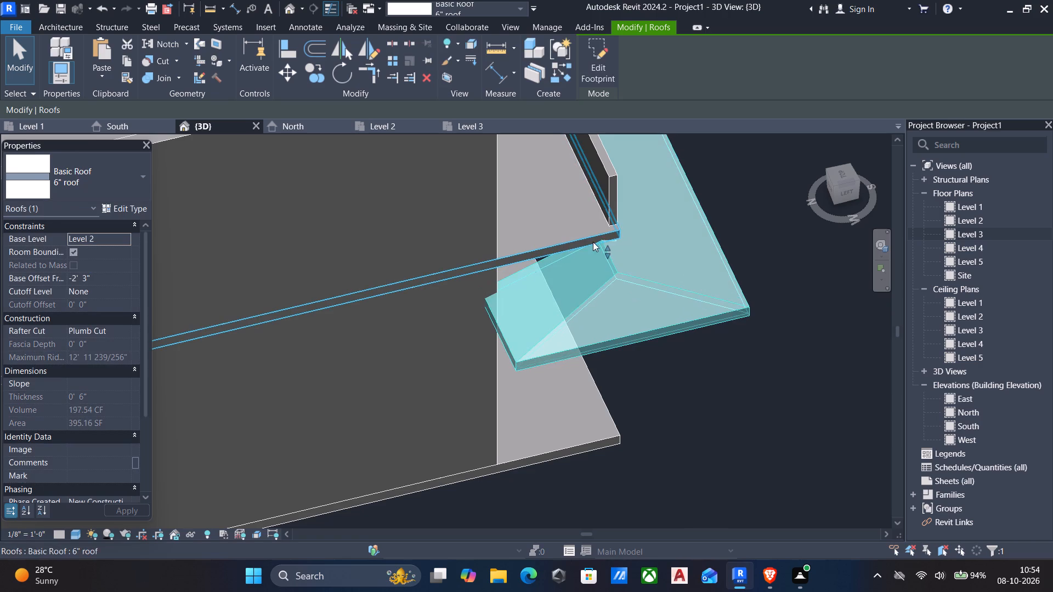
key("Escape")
Raise the roof's ridge with its shape handle until the sloped surface reaches above the upper slab beside the low front wall.
scroll(580, 267, "down", 3)
scroll(535, 229, "down", 1)
middle_click_drag(530, 340, 520, 250, "shift")
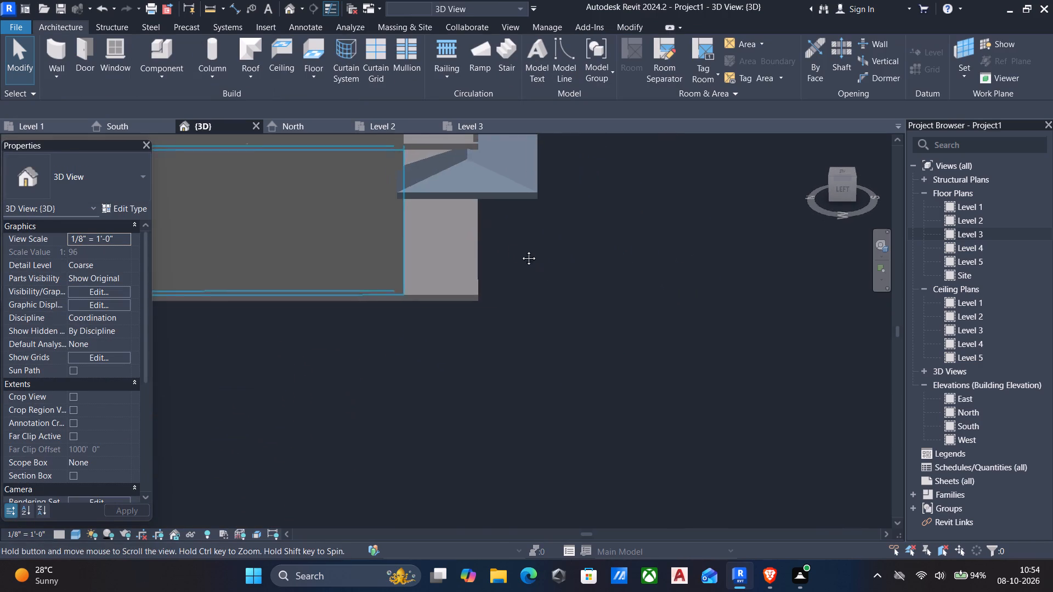
middle_click_drag(520, 250, 650, 332, "shift")
left_click(567, 282)
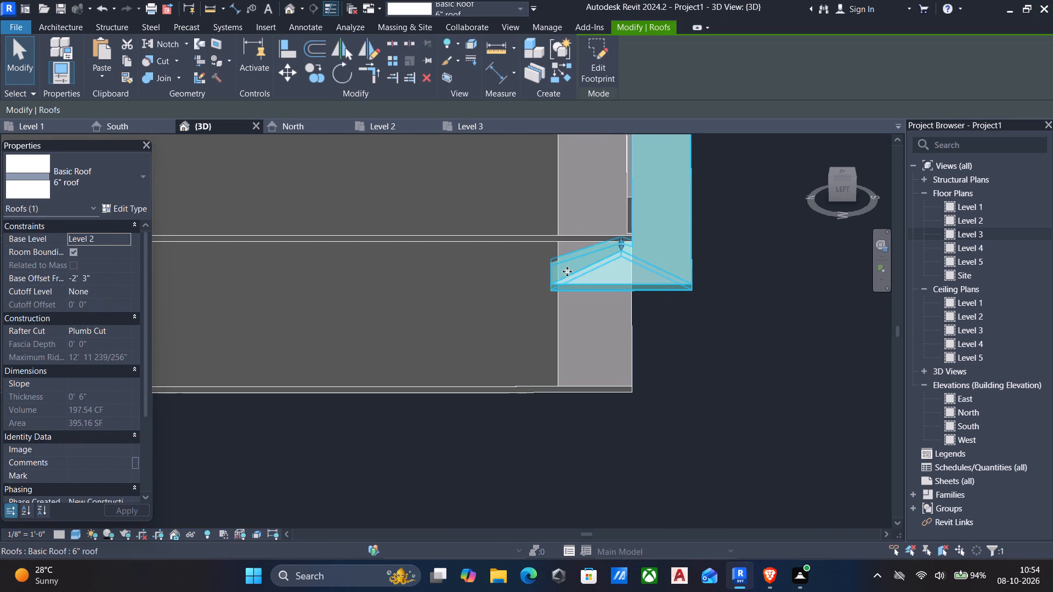
scroll(614, 220, "up", 4)
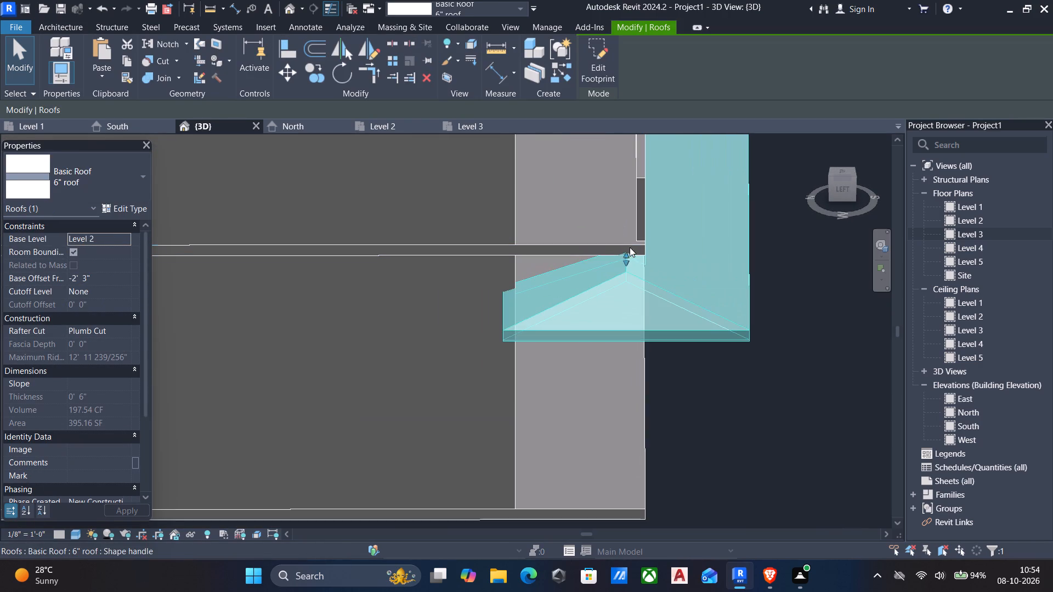
left_click_drag(625, 254, 626, 247)
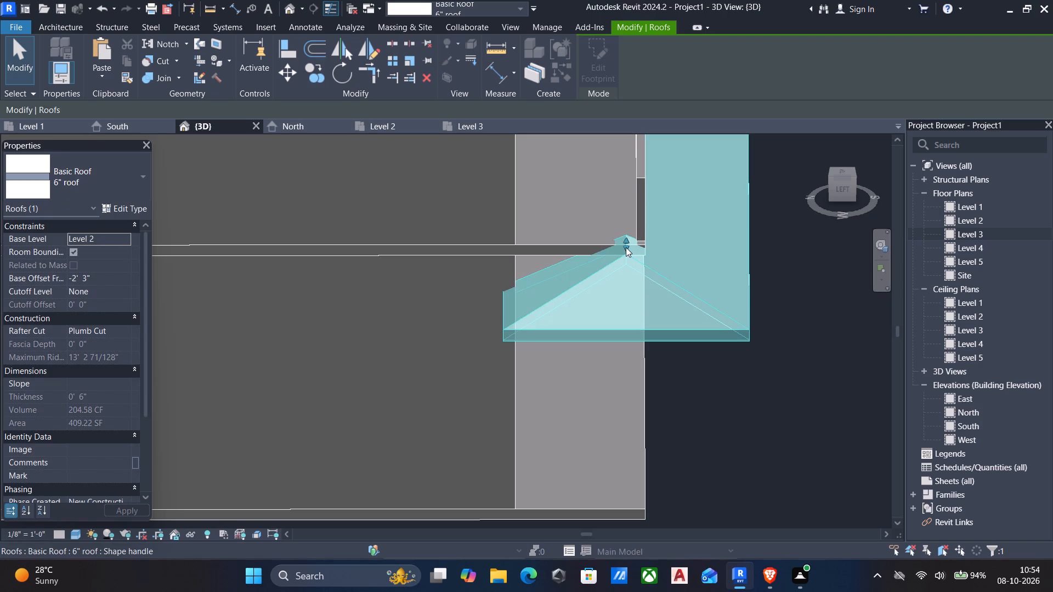
left_click_drag(625, 238, 624, 227)
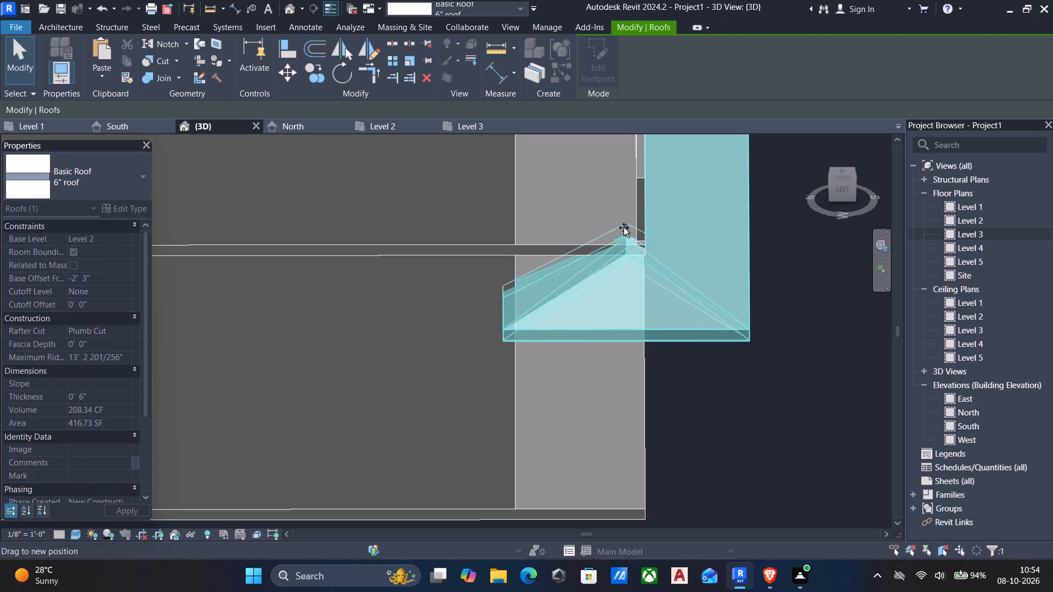
left_click_drag(624, 227, 638, 158)
scroll(622, 199, "down", 4)
middle_click_drag(590, 249, 572, 284)
key("Escape")
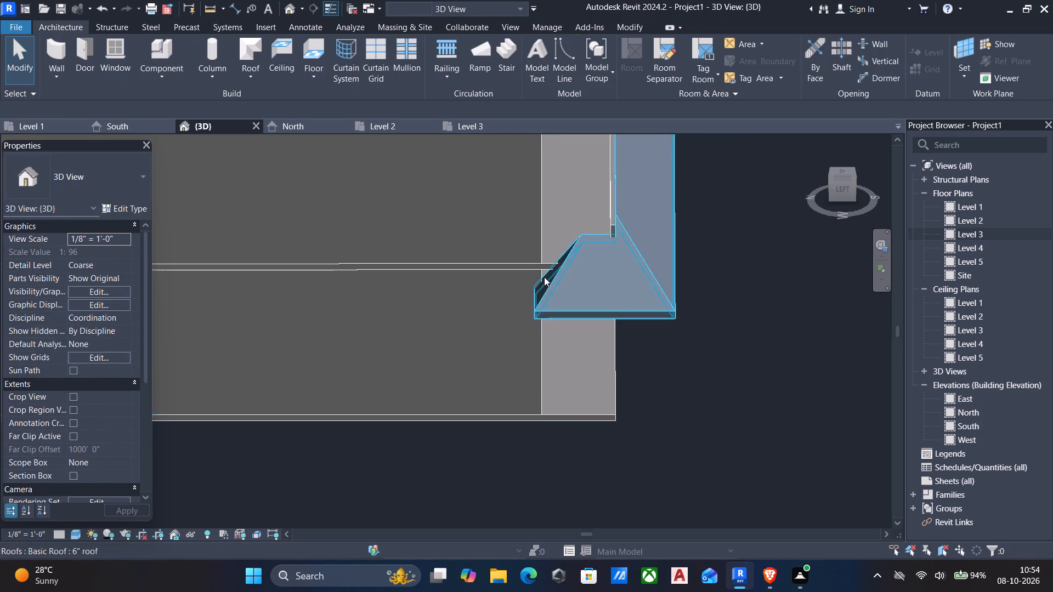
Examine how the roof meets the slab and walls at both ends, and the front with its door and ground floor slab.
scroll(540, 277, "down", 5)
middle_click_drag(537, 286, 524, 456, "shift")
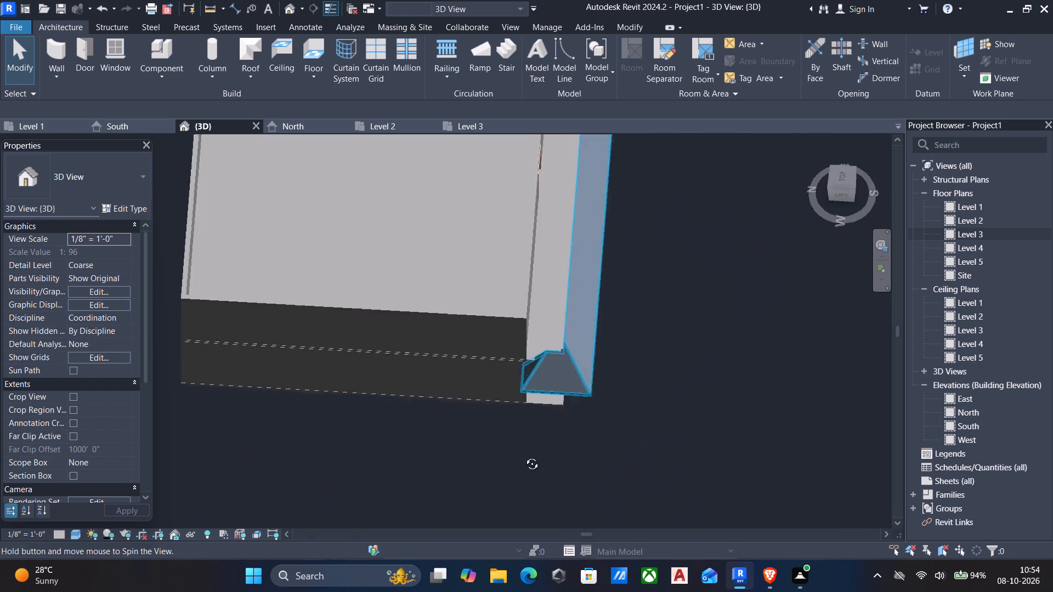
middle_click_drag(524, 456, 486, 436, "shift")
scroll(499, 379, "up", 9)
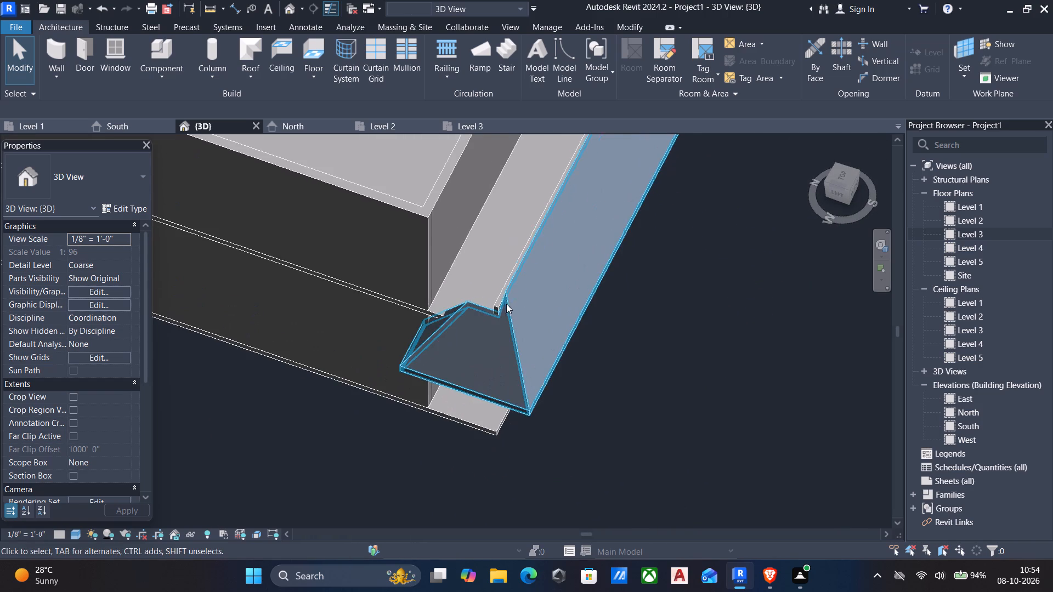
scroll(498, 305, "up", 7)
scroll(497, 307, "down", 6, "shift")
middle_click_drag(496, 310, 523, 372, "shift")
scroll(524, 372, "down", 10)
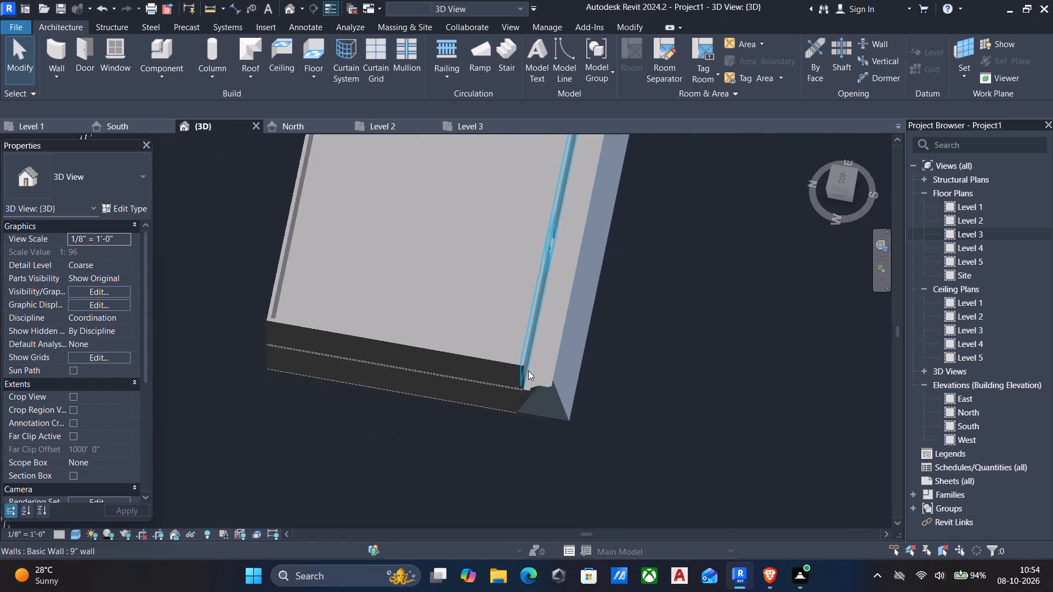
scroll(528, 371, "down", 5)
middle_click_drag(531, 367, 356, 247, "shift")
scroll(559, 286, "up", 6)
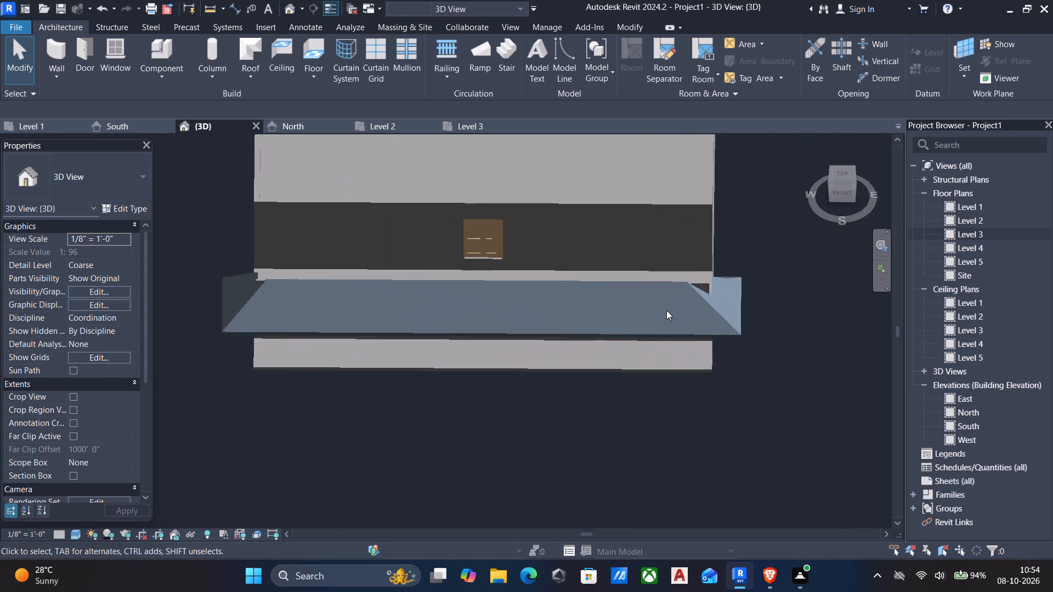
scroll(666, 310, "down", 5)
middle_click_drag(667, 311, 469, 258, "shift")
scroll(560, 392, "up", 6)
scroll(508, 347, "up", 7)
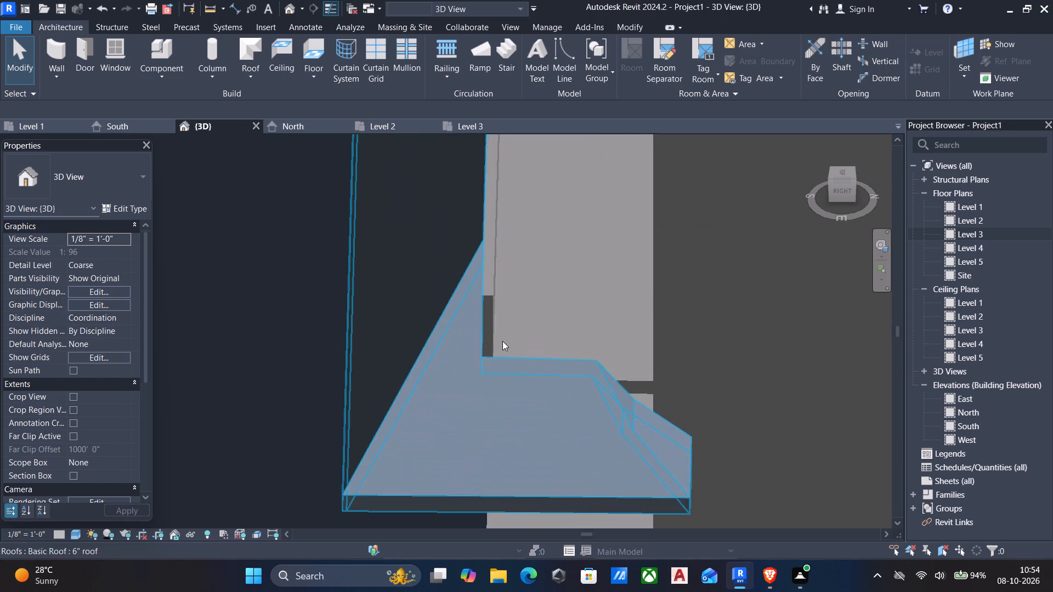
scroll(489, 335, "up", 5)
scroll(478, 306, "down", 12)
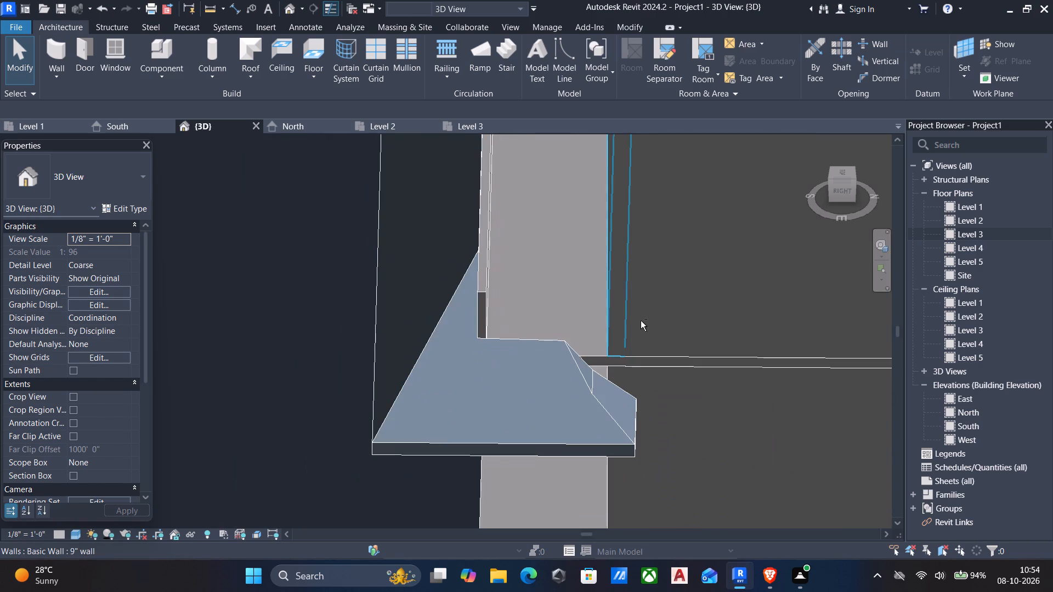
scroll(621, 309, "down", 5)
scroll(572, 354, "down", 8)
middle_click_drag(553, 367, 676, 352, "shift")
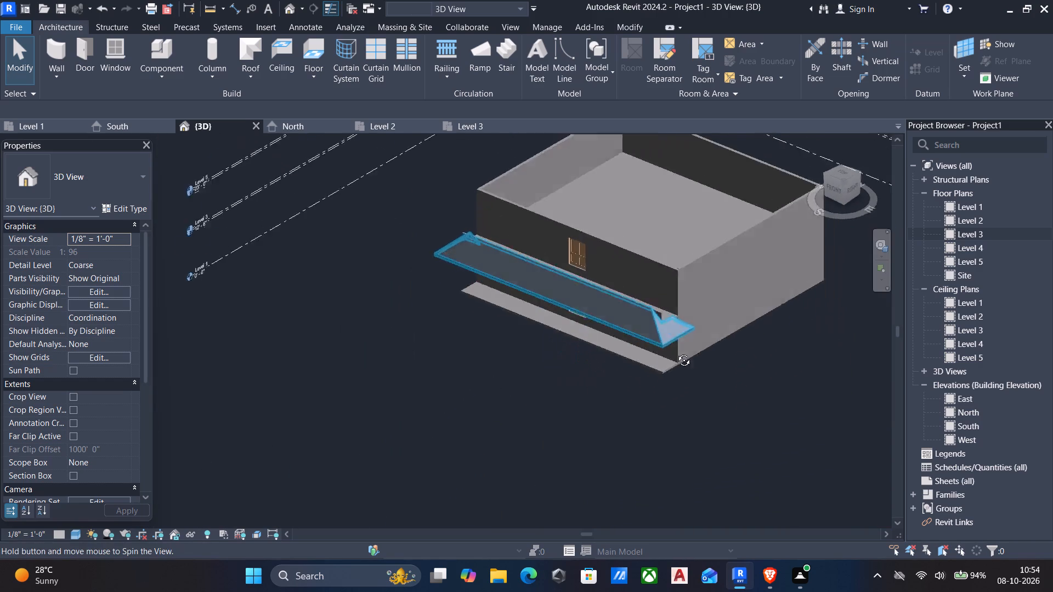
middle_click_drag(676, 352, 784, 357, "shift")
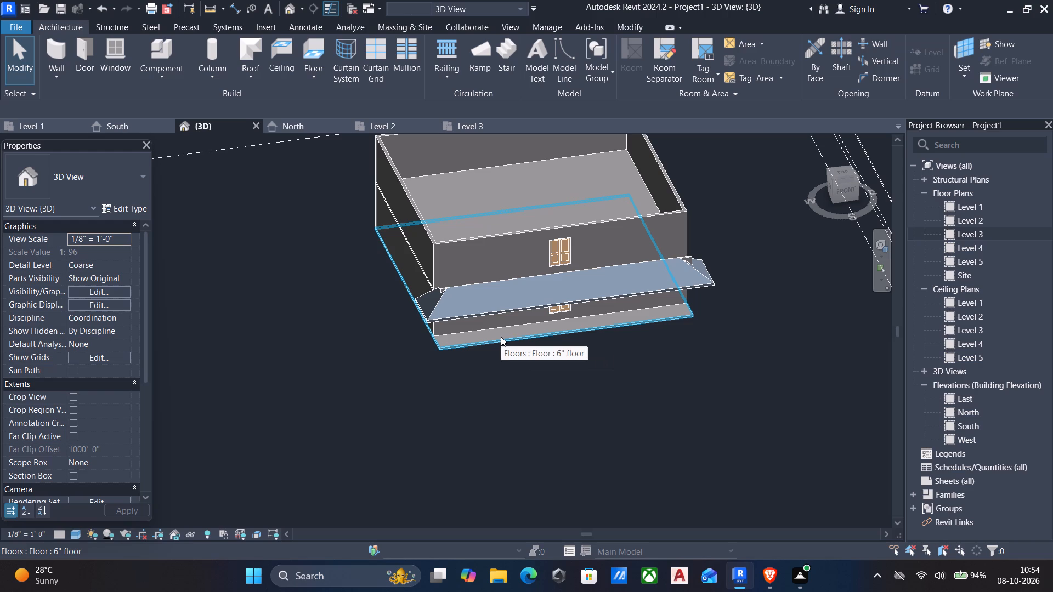
scroll(569, 362, "down", 3)
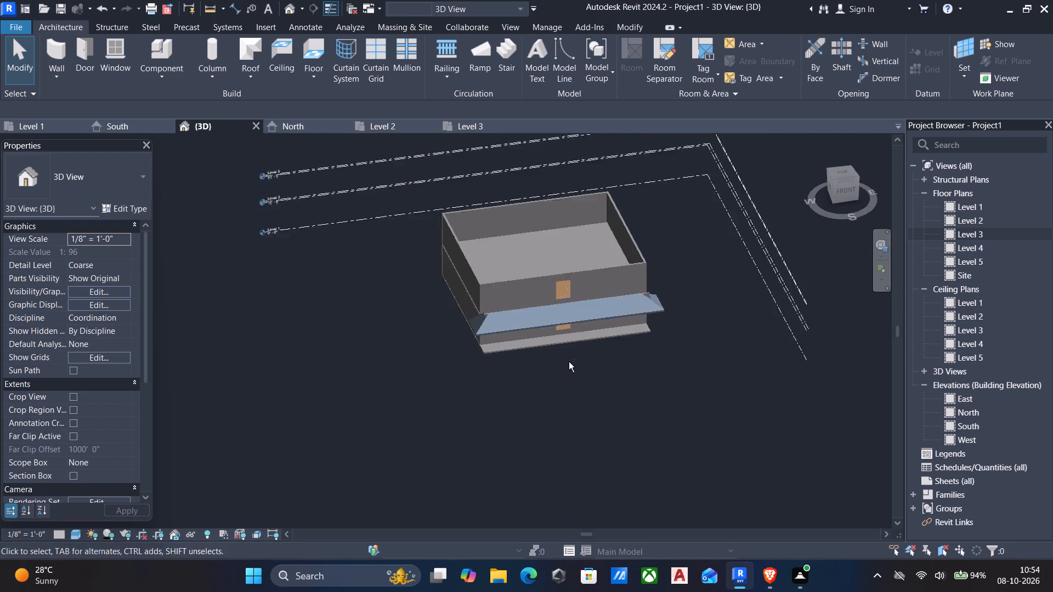
middle_click_drag(564, 365, 515, 264, "shift")
scroll(552, 343, "up", 6)
scroll(508, 350, "up", 6)
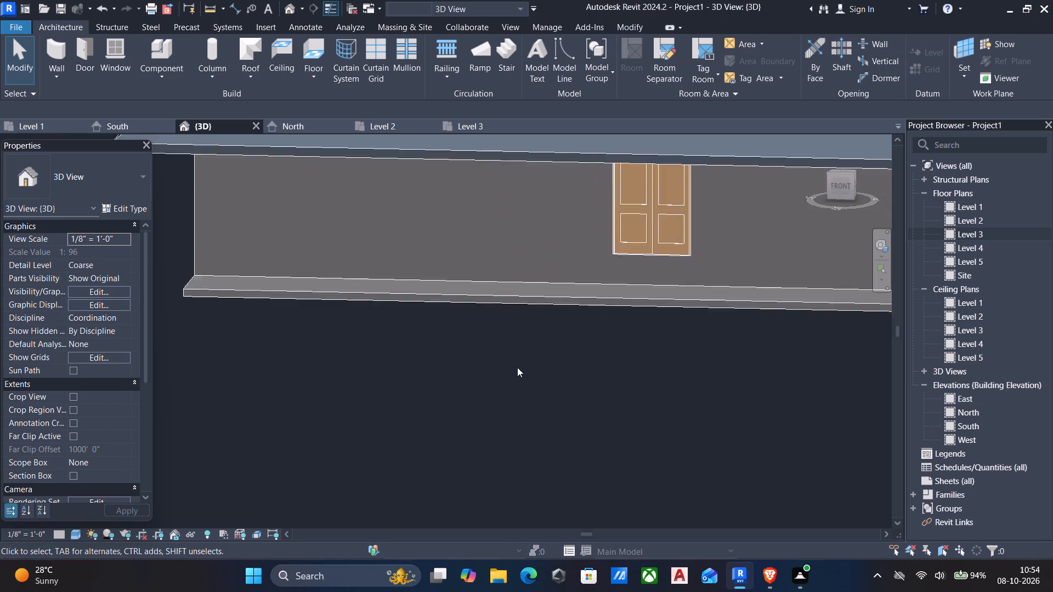
scroll(516, 369, "down", 2)
middle_click_drag(516, 369, 524, 327, "shift")
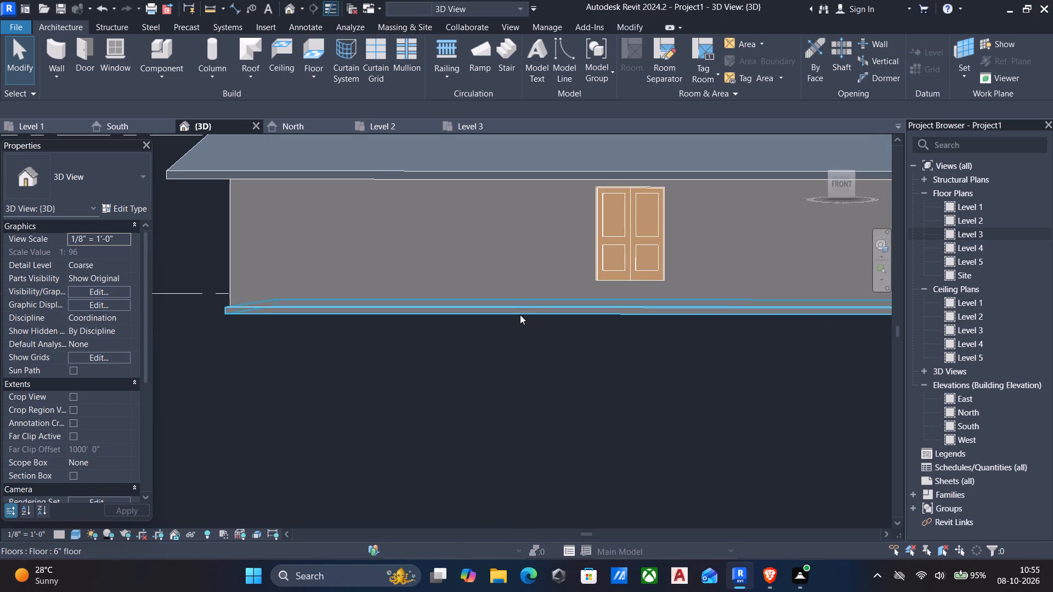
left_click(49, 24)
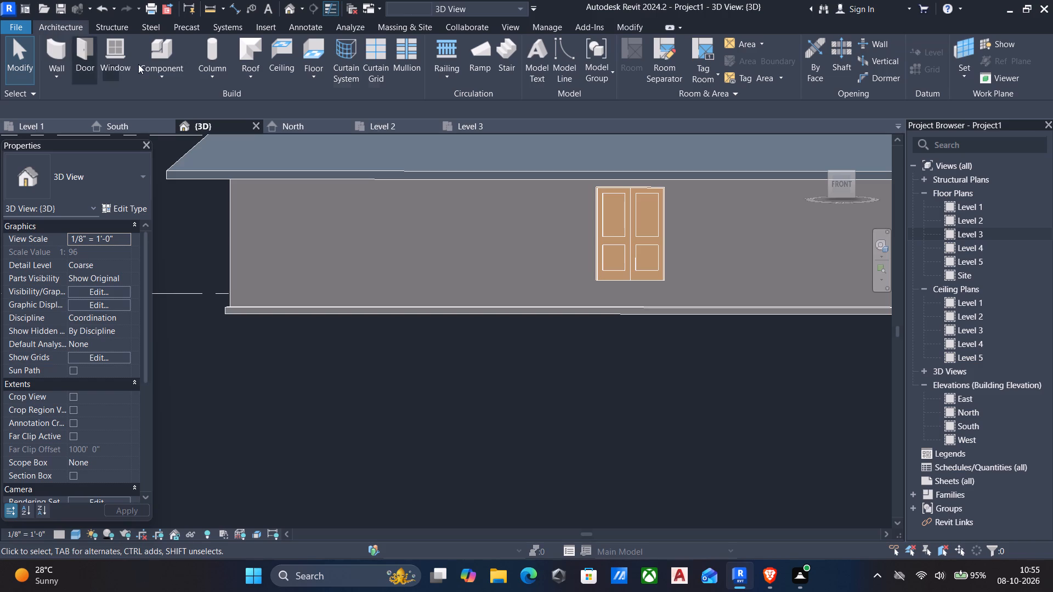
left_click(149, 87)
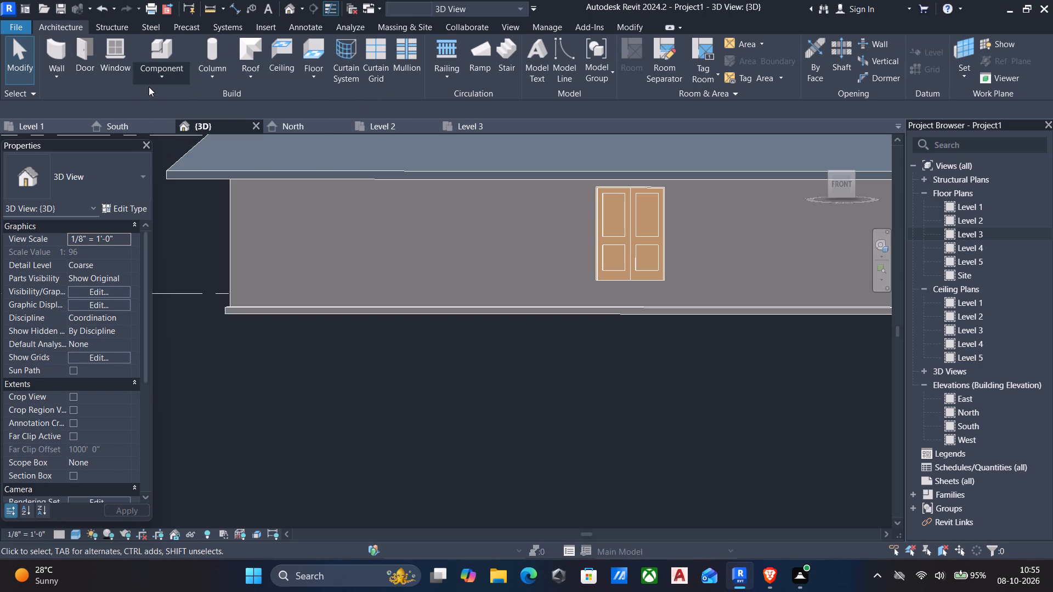
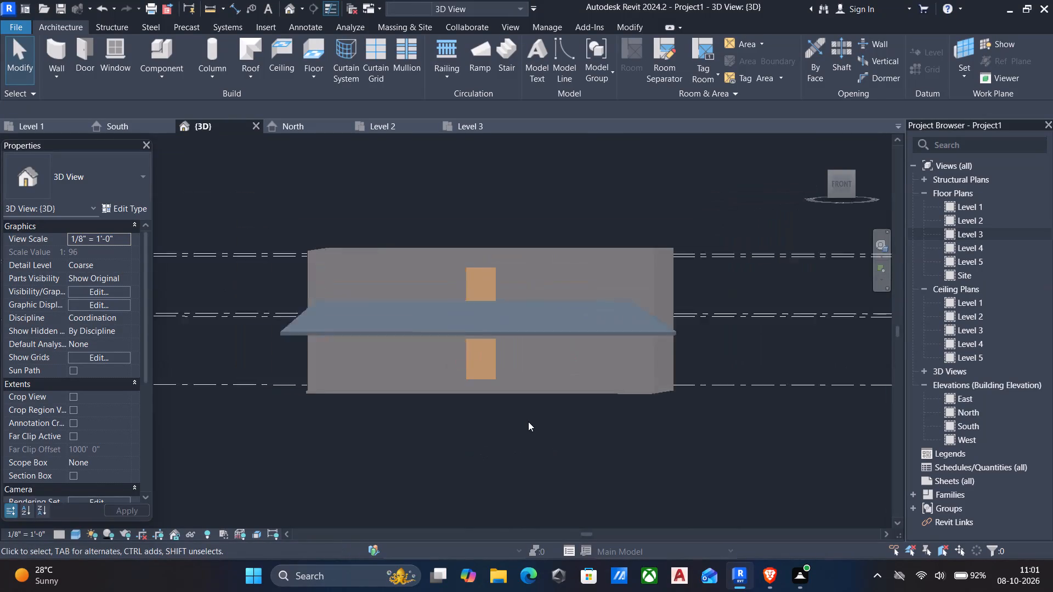
Edit the 6" roof's footprint and nudge the east end's inner return line outward, about 1' beyond the low front wall's end.
middle_click_drag(528, 422, 458, 444, "shift")
scroll(561, 354, "up", 5)
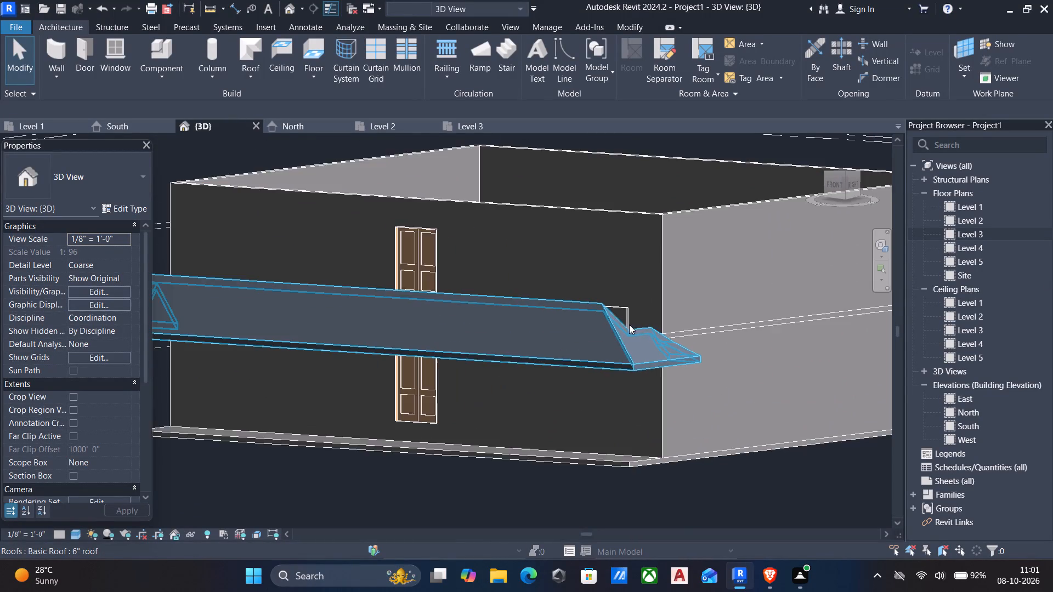
scroll(604, 328, "down", 4)
middle_click_drag(604, 328, 669, 343, "shift")
scroll(687, 338, "up", 5)
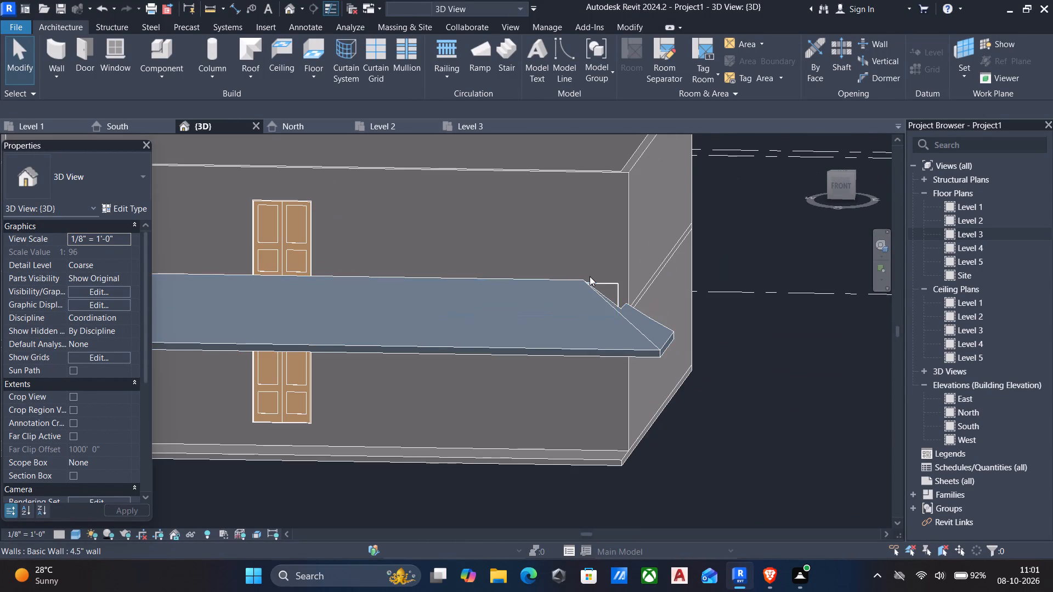
scroll(590, 276, "up", 6)
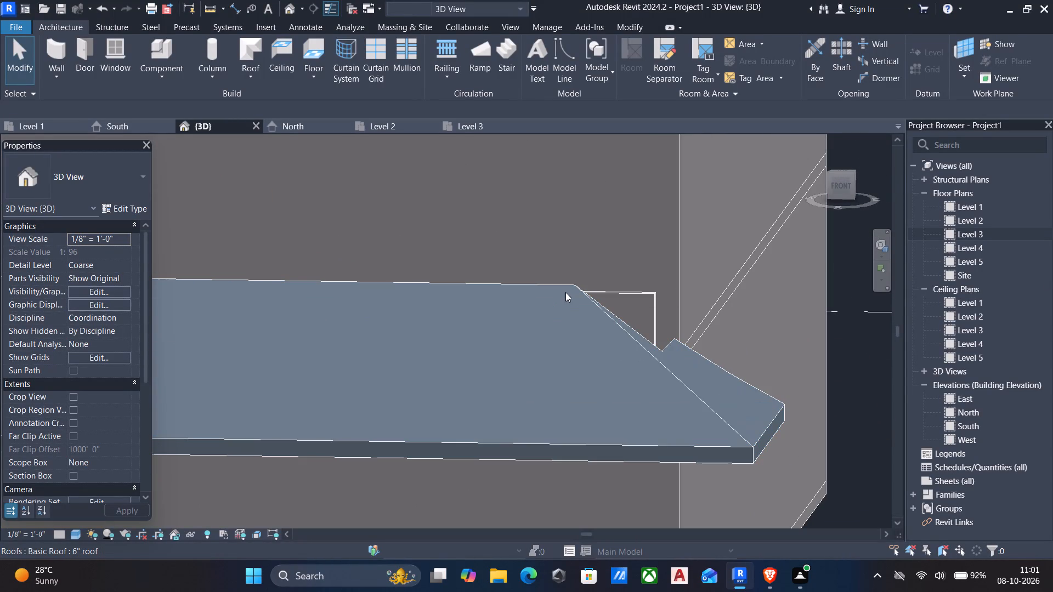
left_click(562, 289)
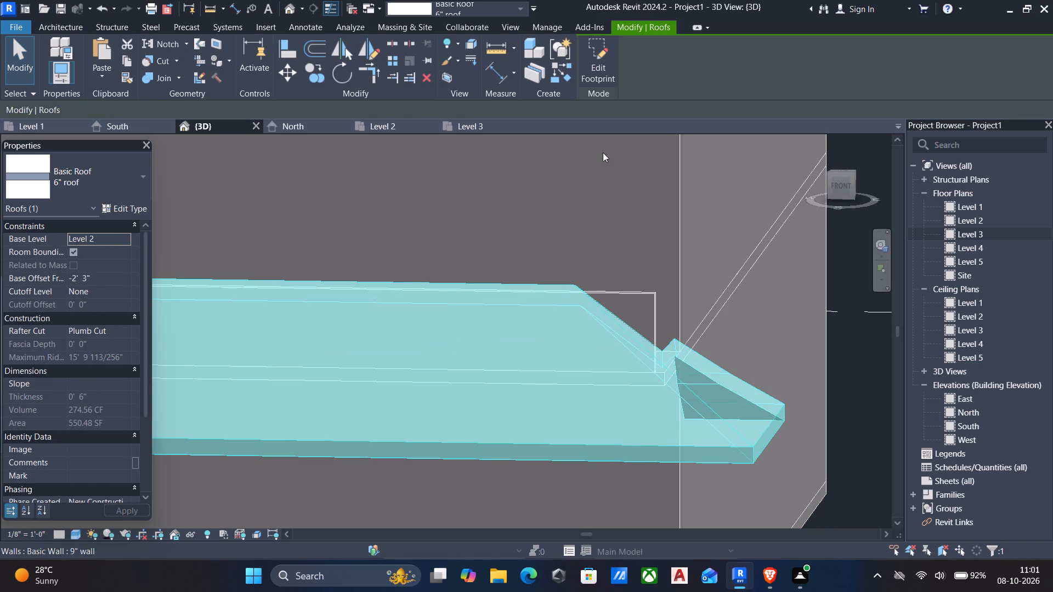
left_click(597, 57)
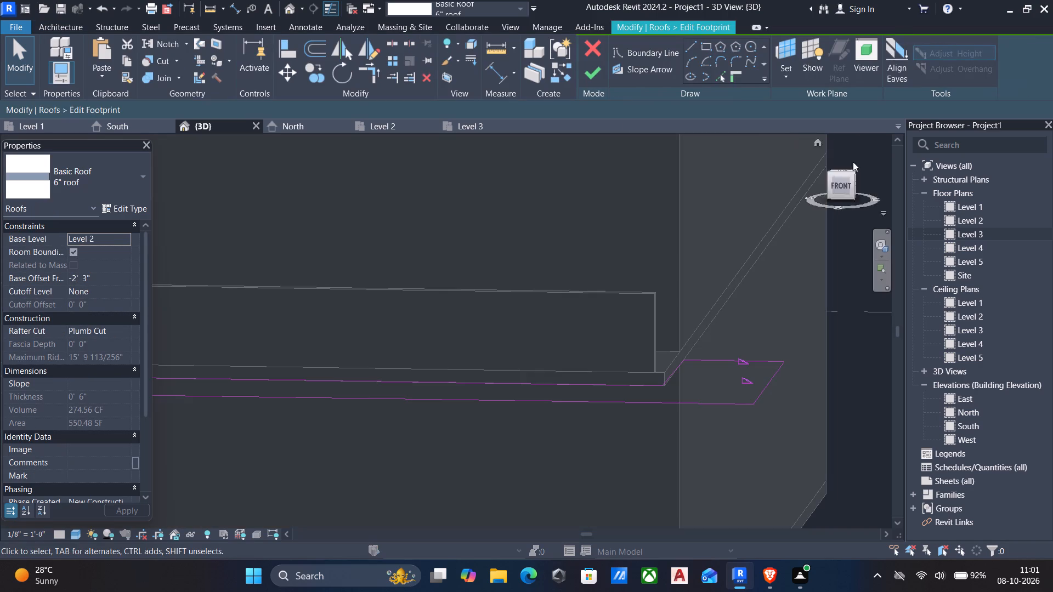
scroll(663, 406, "down", 3)
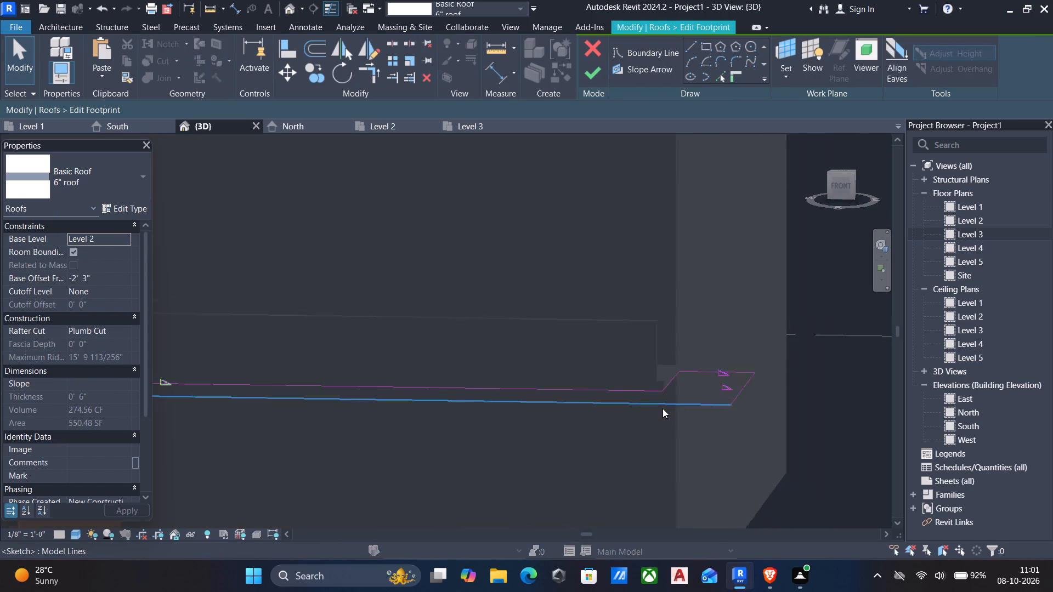
scroll(663, 408, "down", 3)
middle_click_drag(662, 410, 664, 505, "shift")
scroll(631, 481, "down", 1)
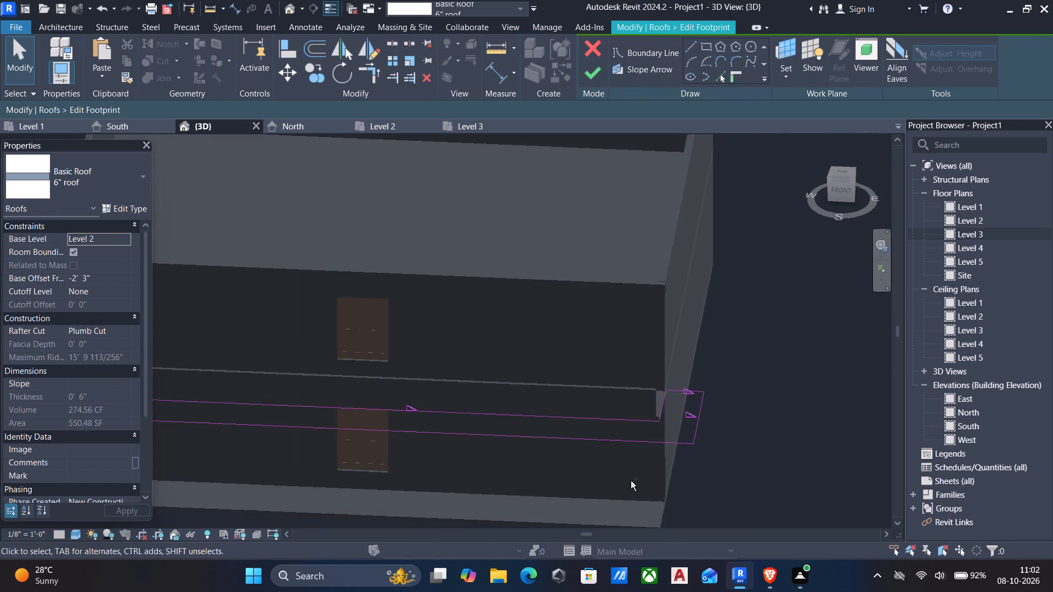
middle_click_drag(631, 481, 639, 522, "shift")
scroll(643, 424, "up", 4)
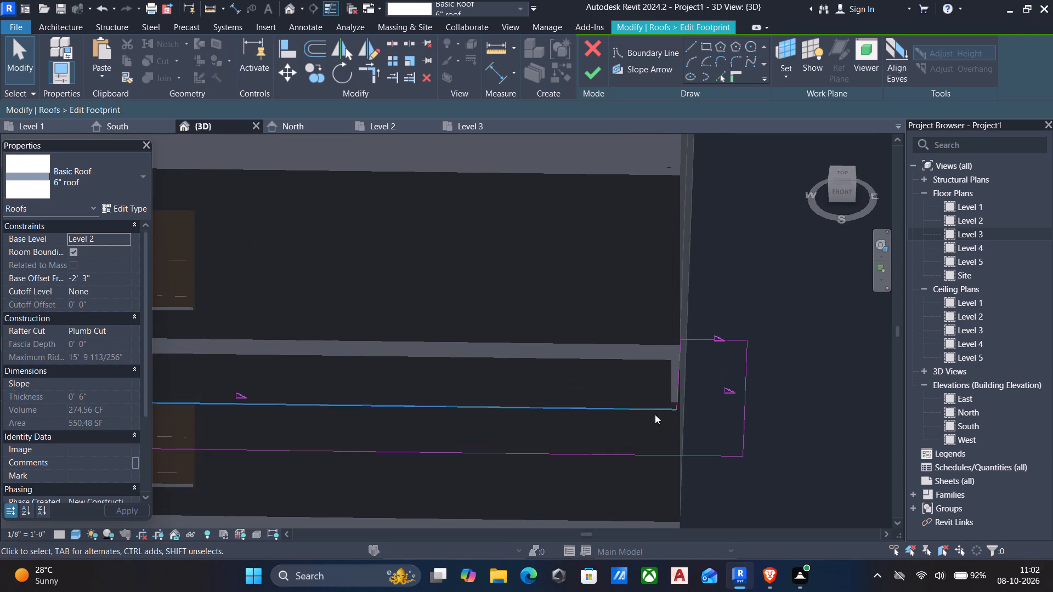
left_click(675, 393)
key("Right")
key("Right")
key("Right")
key("Right")
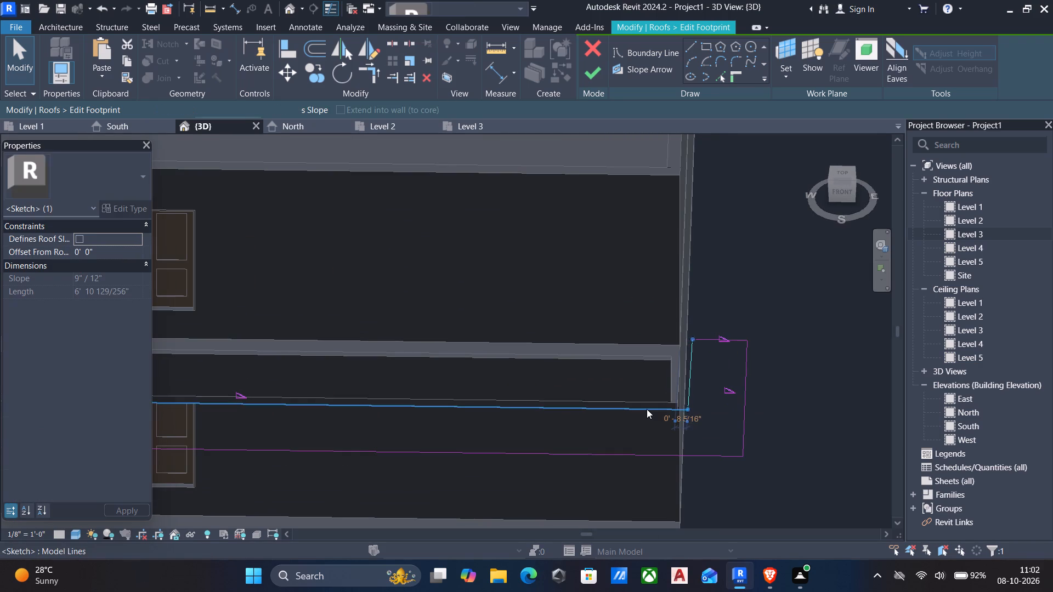
key("Right")
key("Right")
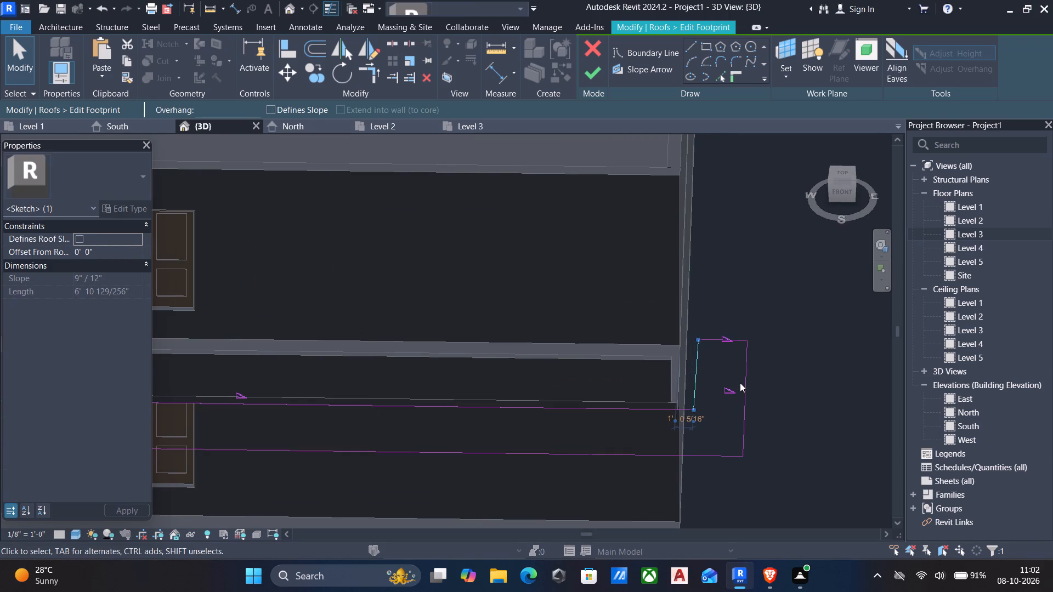
Nudge the sloped outer boundary line at the roof's east end farther outward, about 5' 0 1/2" beyond the low wall's end.
left_click(742, 385)
key("Right")
key("Right")
key("Right")
key("Right")
key("Right")
Nudge the inner return boundary line at the roof's west end outward, past the end of the low front wall.
scroll(730, 401, "down", 4)
middle_click_drag(726, 405, 733, 401)
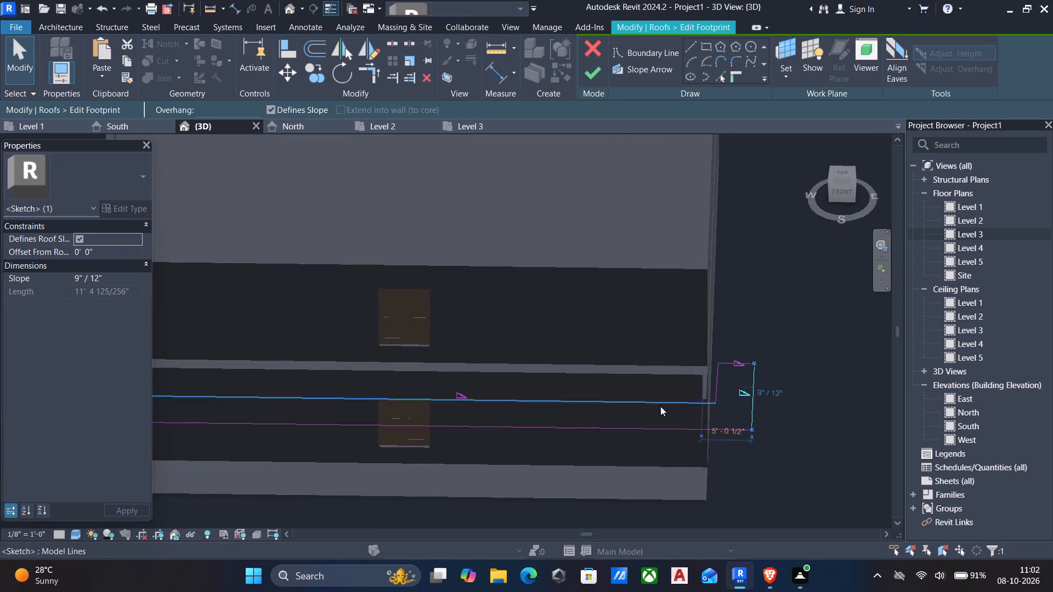
scroll(611, 411, "down", 4)
middle_click_drag(599, 427, 721, 423)
scroll(496, 429, "up", 6)
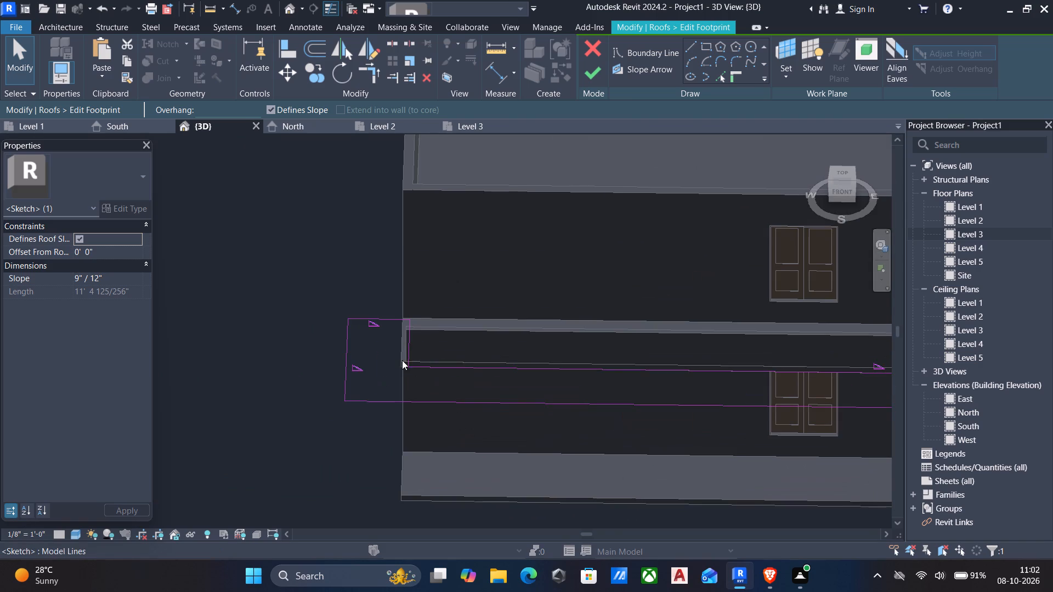
left_click(406, 357)
key("Left")
key("Left")
key("Left")
key("Left")
key("Left")
key("Left")
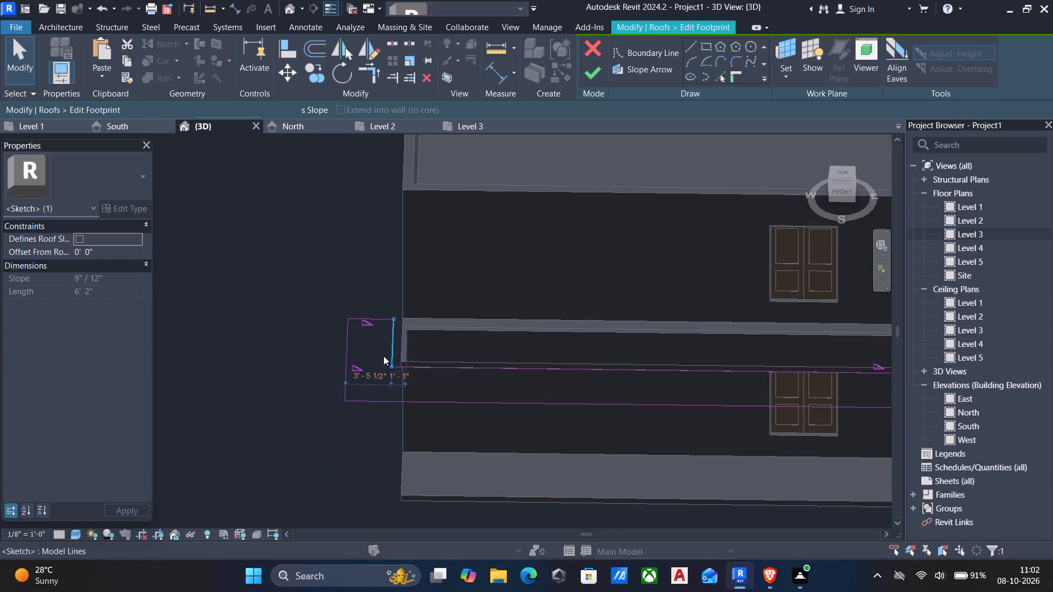
key("Left")
key("Left")
left_click(356, 349)
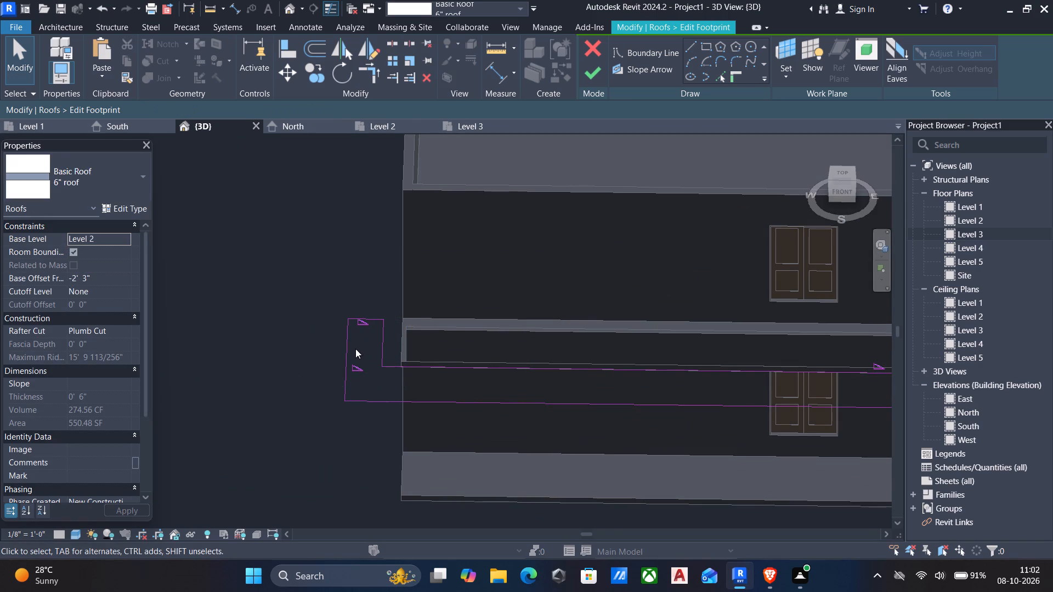
Nudge the west end's outer boundary line outward to about 3' 8 1/2" from the inner line, finish the footprint and dismiss the save reminder.
left_click(350, 355)
key("Left")
key("Left")
key("Left")
key("Left")
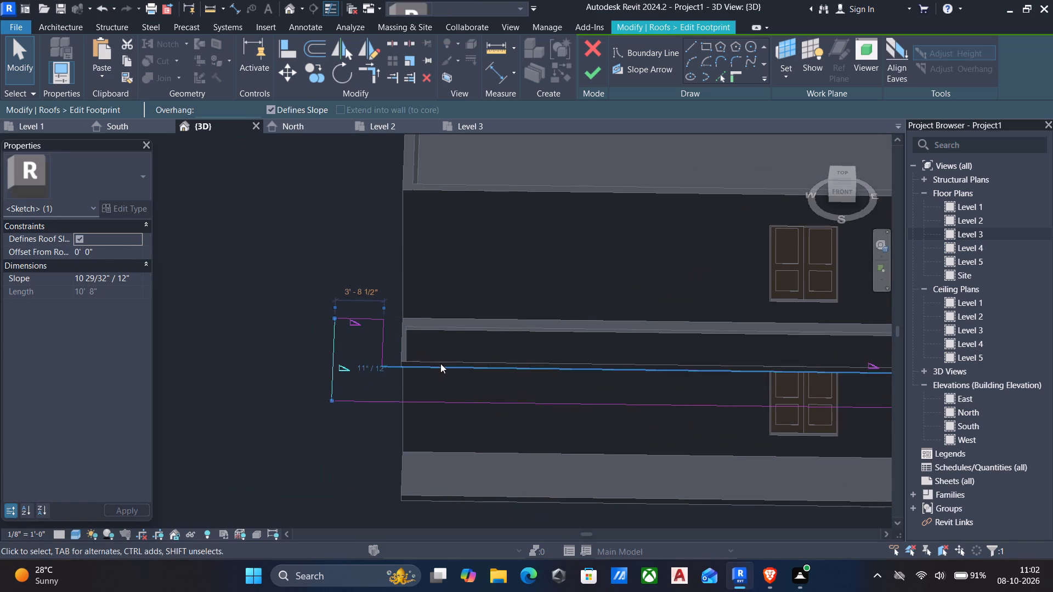
left_click(593, 82)
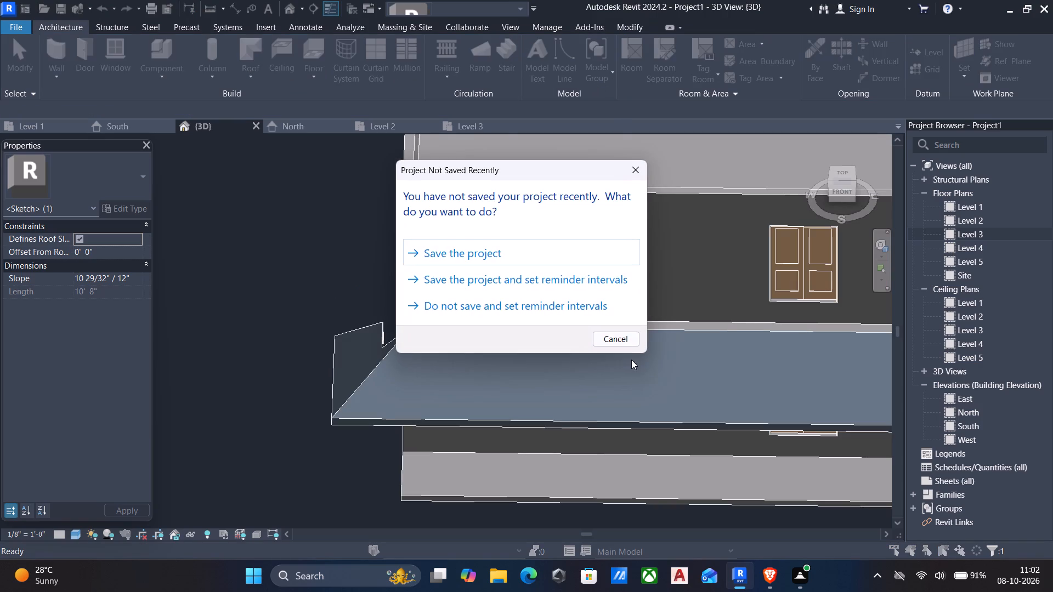
left_click(621, 334)
Examine how the reshaped roof meets the upper slab and low front wall at the east and west ends.
scroll(677, 296, "down", 3)
scroll(677, 296, "down", 1, "shift")
middle_click_drag(677, 296, 625, 301, "shift")
scroll(621, 300, "down", 3)
middle_click_drag(630, 334, 636, 305)
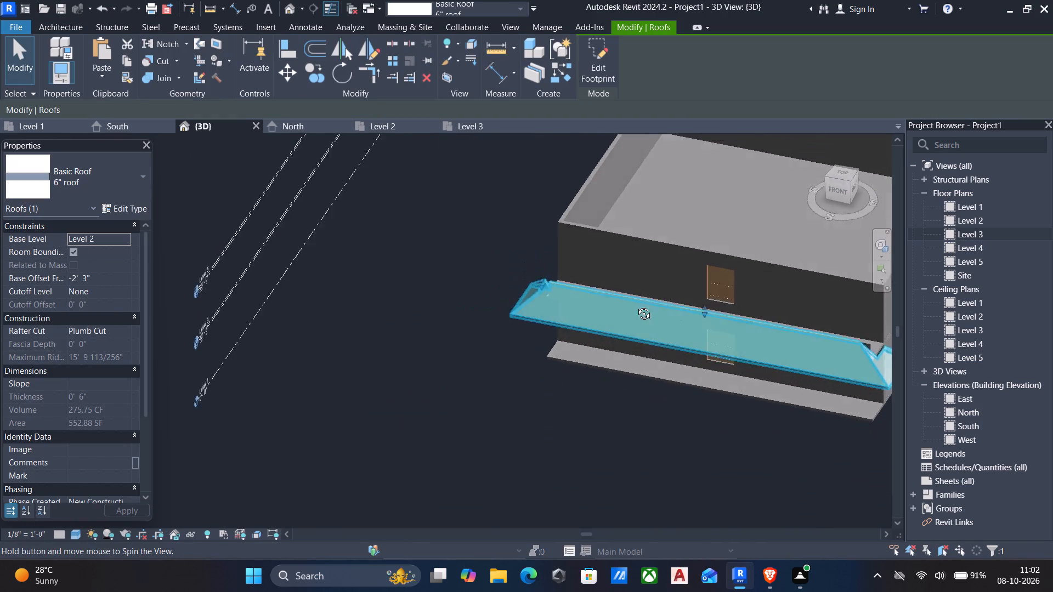
middle_click_drag(636, 305, 477, 302)
scroll(696, 397, "up", 7)
scroll(660, 439, "down", 1)
middle_click_drag(658, 439, 567, 438, "shift")
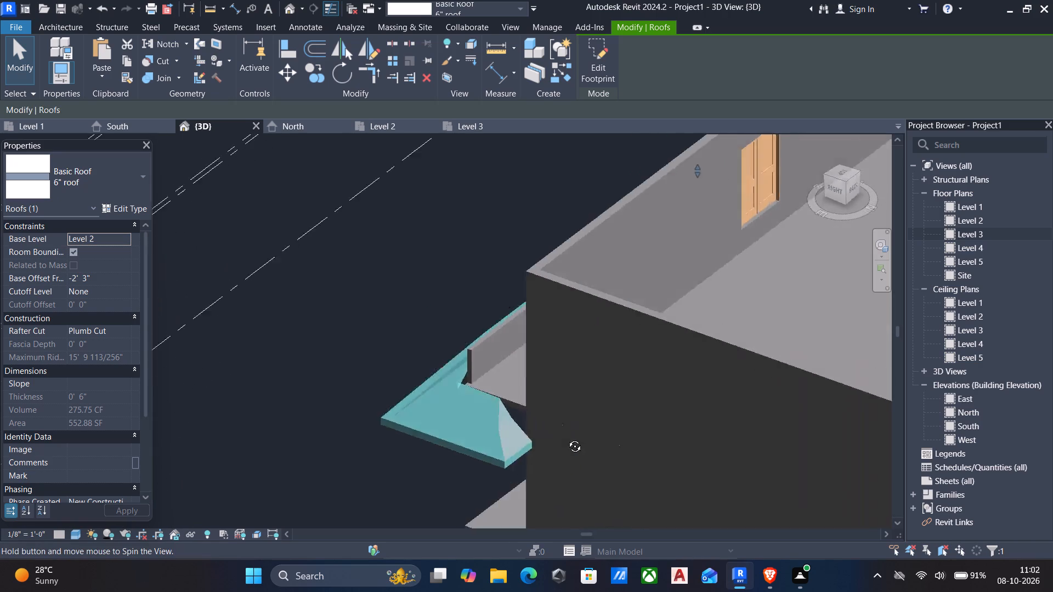
middle_click_drag(567, 438, 863, 410, "shift")
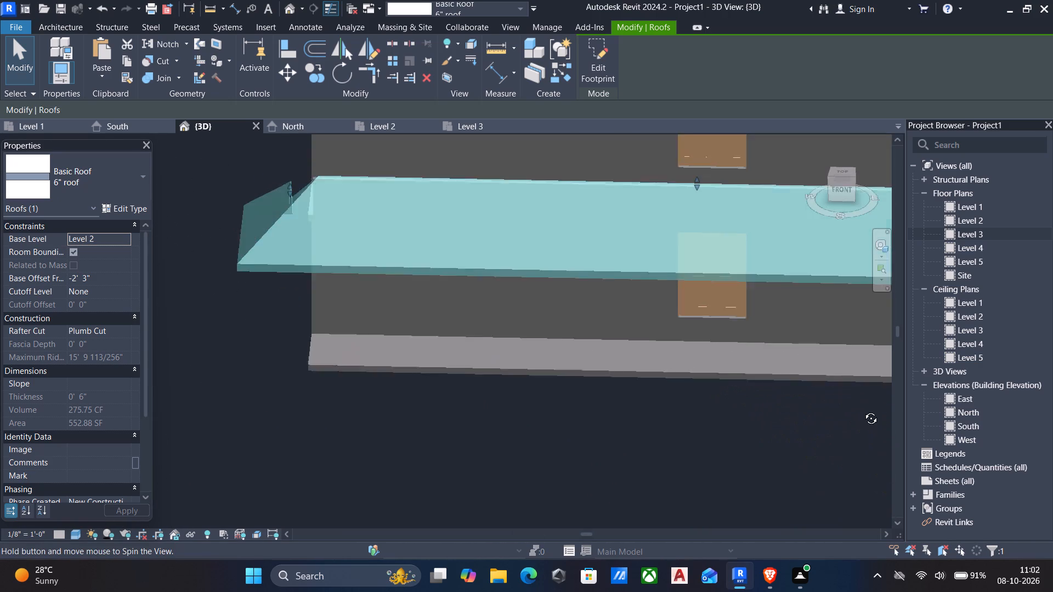
middle_click_drag(863, 410, 864, 410, "shift")
middle_click_drag(608, 391, 734, 385, "shift")
scroll(534, 375, "down", 2)
middle_click_drag(534, 380, 625, 414)
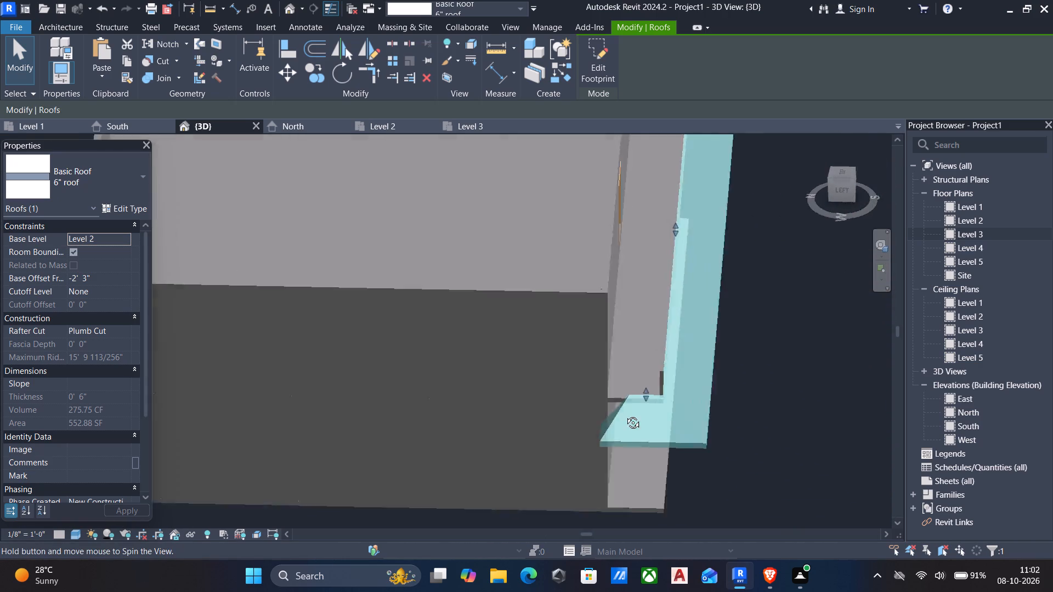
middle_click_drag(625, 414, 726, 424)
middle_click_drag(786, 412, 591, 379)
scroll(623, 359, "up", 6)
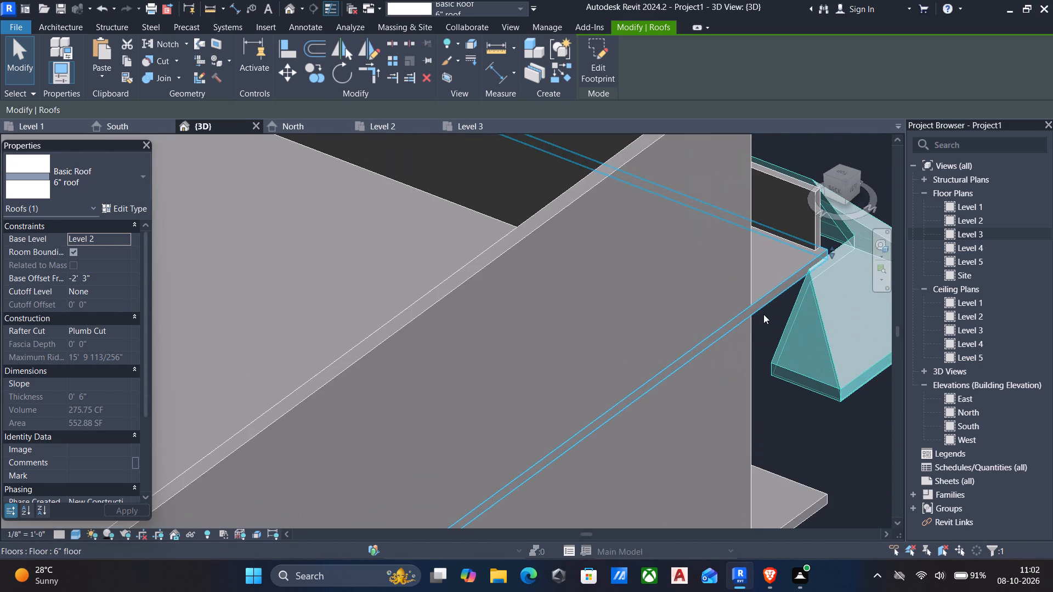
key("Escape")
scroll(758, 314, "down", 3)
middle_click_drag(758, 315, 716, 332)
scroll(729, 319, "up", 5)
scroll(739, 308, "down", 2)
middle_click_drag(739, 308, 739, 308)
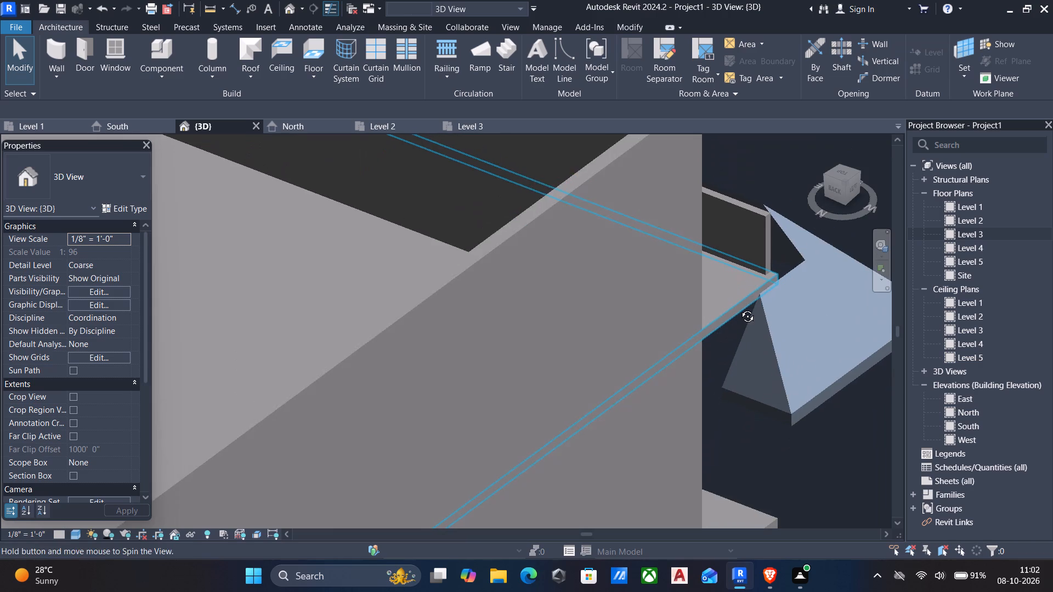
middle_click_drag(739, 308, 757, 306)
scroll(757, 306, "up", 1, "shift")
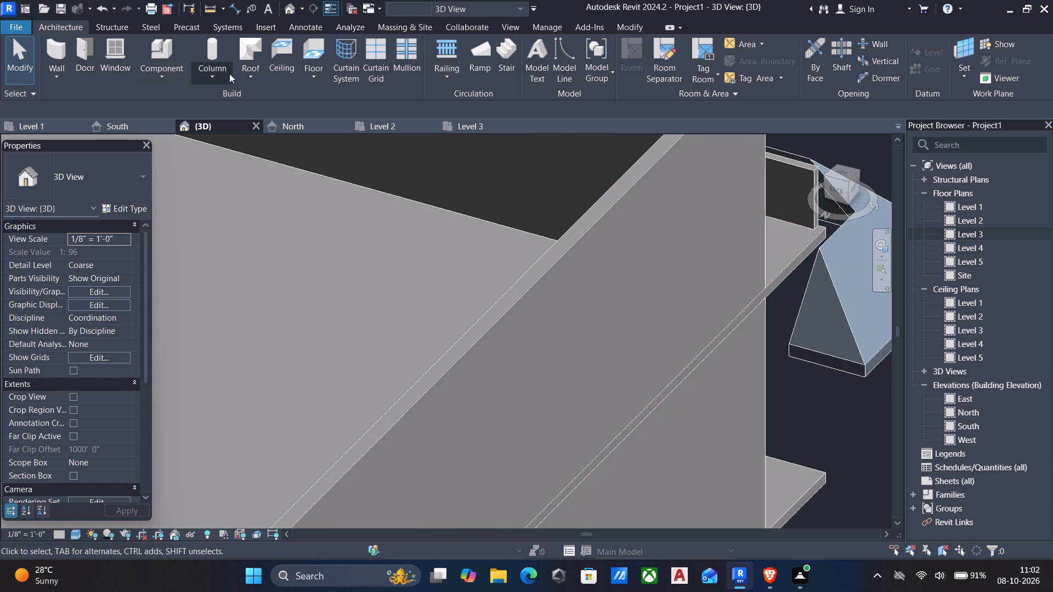
Create a Generic - 4" roof soffit on Level 2 from a 6" by 1' 8" rectangle between the west-end slab corner and the roof.
left_click(248, 76)
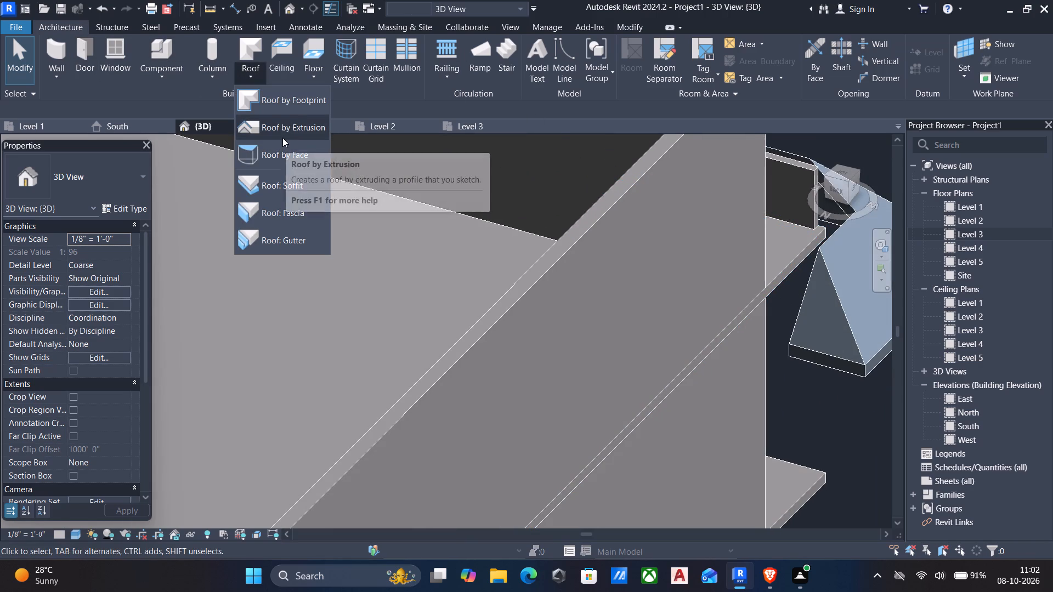
left_click(287, 184)
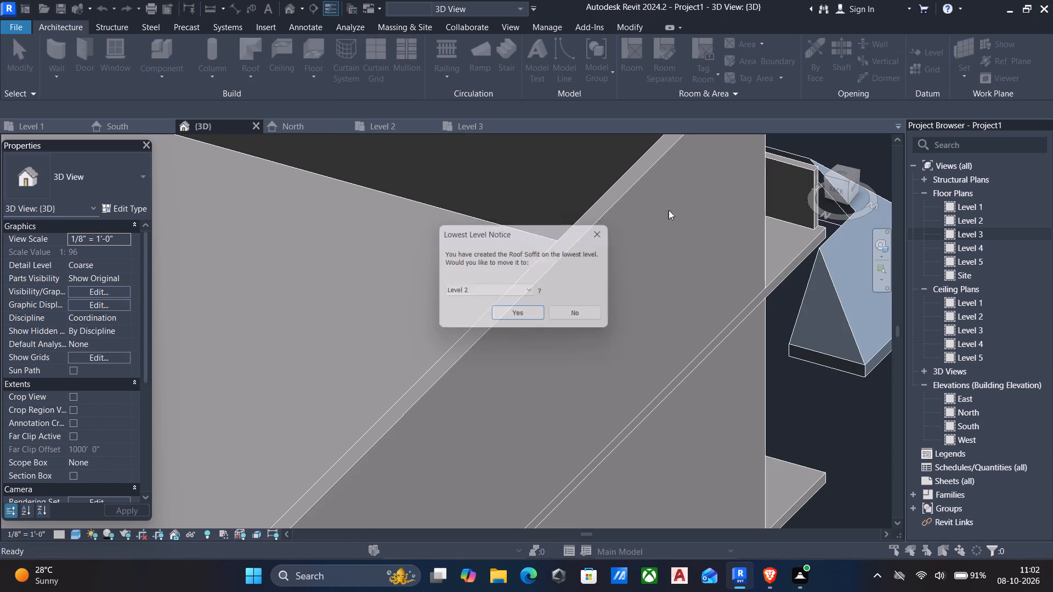
left_click(532, 312)
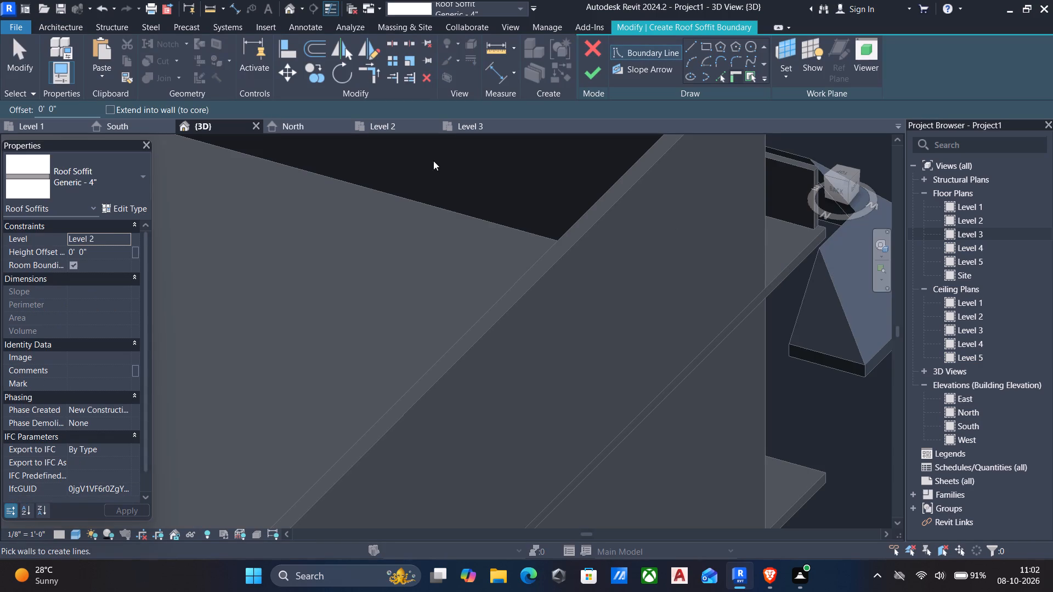
left_click(801, 254)
left_click_drag(791, 273, 713, 244)
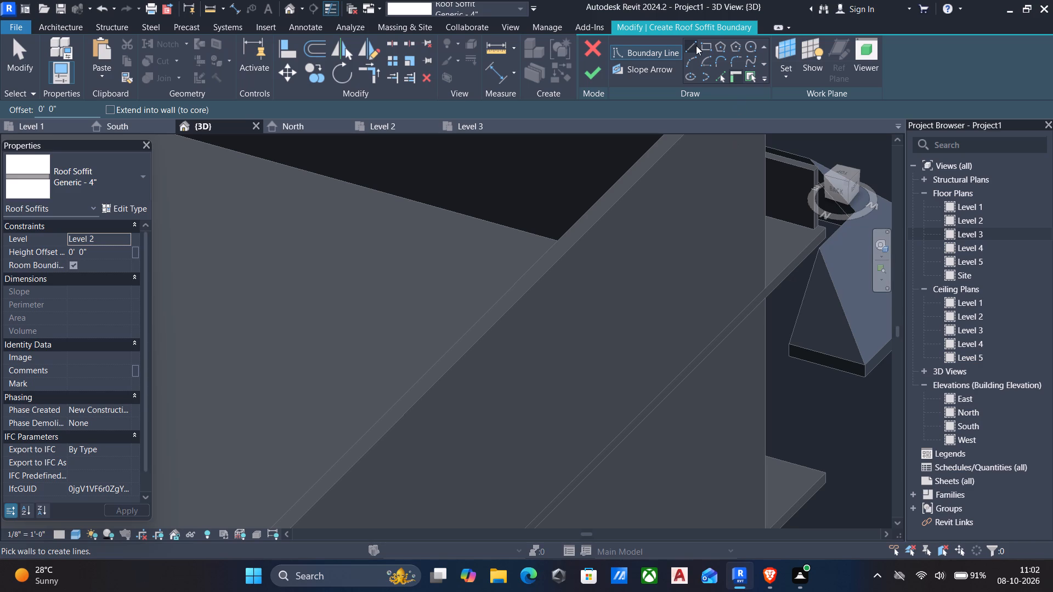
left_click(704, 45)
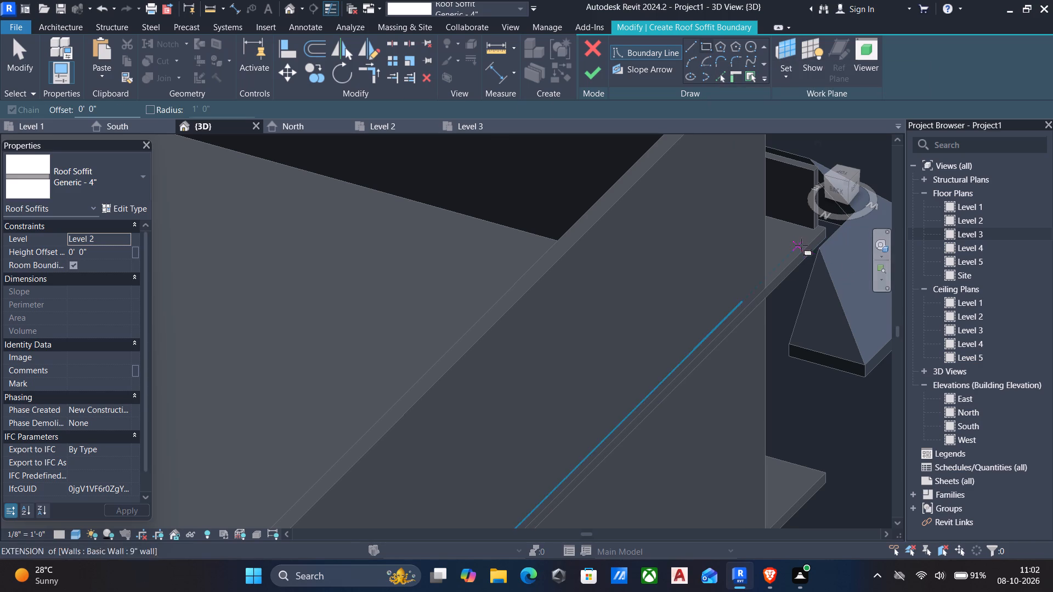
scroll(818, 231, "up", 11)
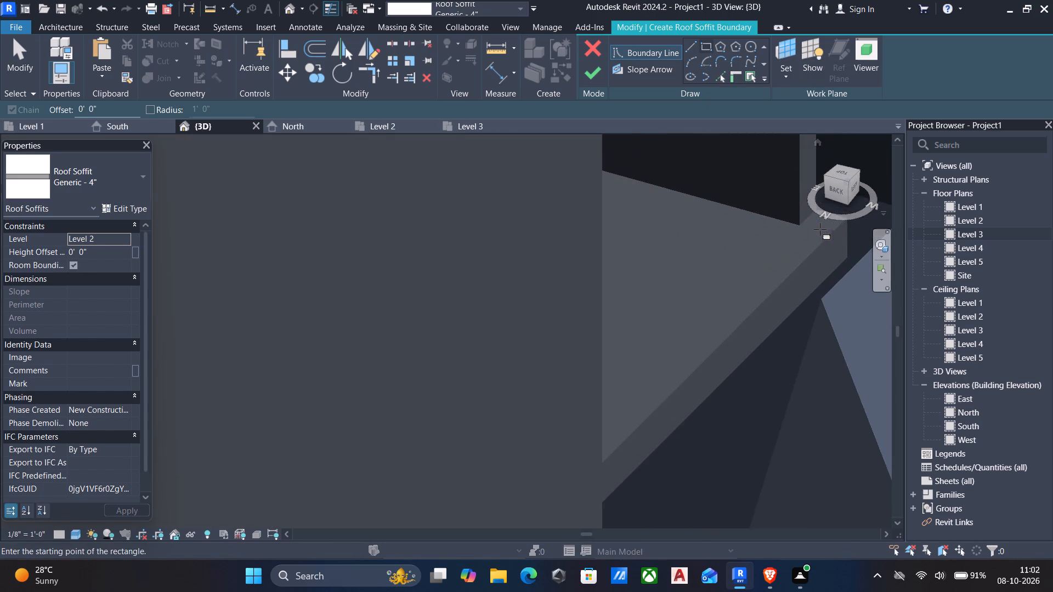
scroll(833, 229, "down", 5)
middle_click_drag(809, 258, 724, 290)
scroll(749, 274, "up", 5)
left_click(750, 249)
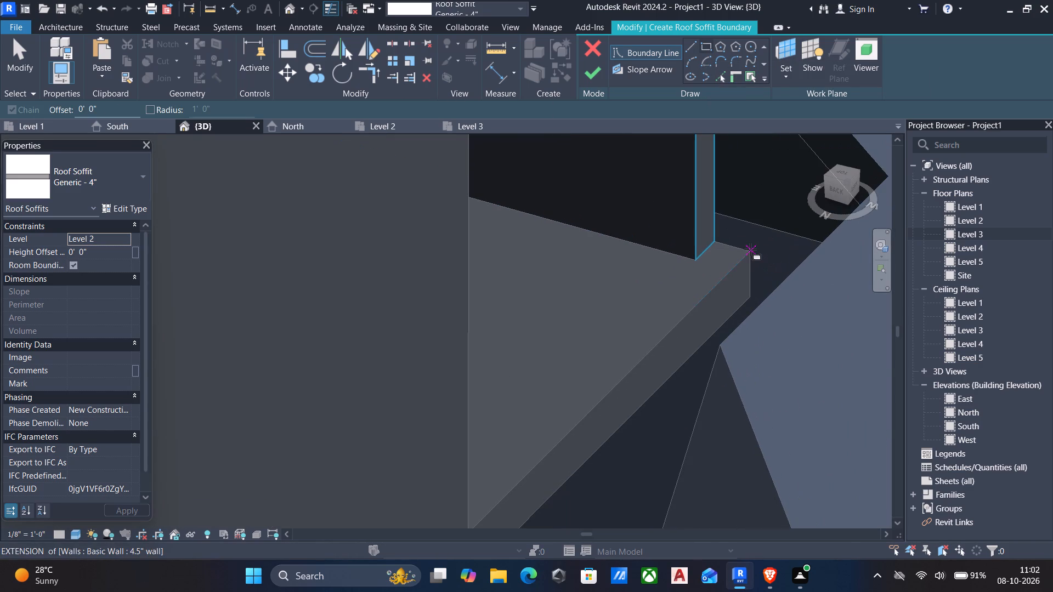
scroll(728, 318, "down", 1)
middle_click_drag(724, 322, 723, 264)
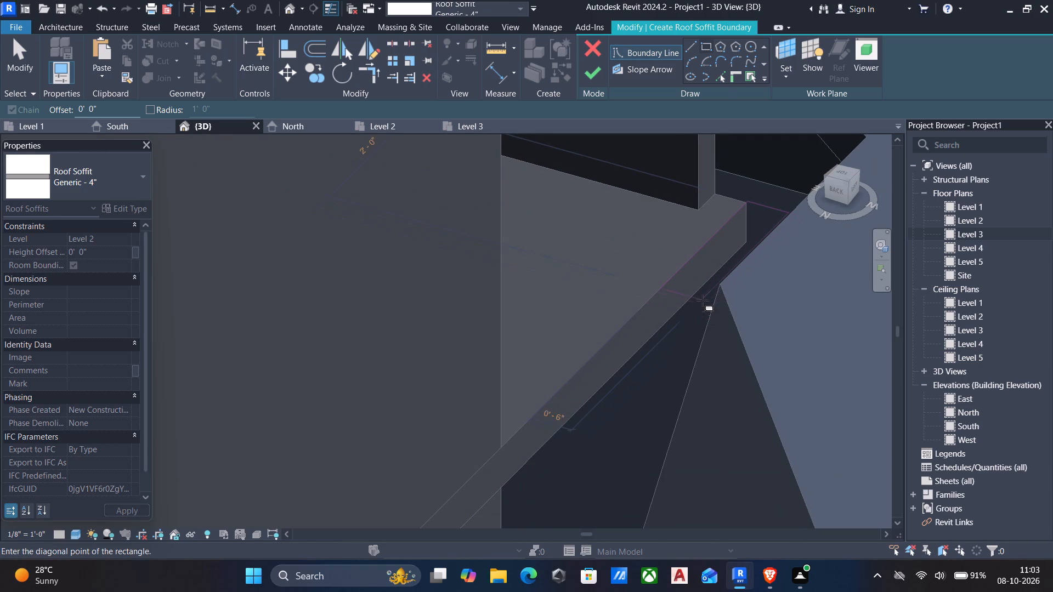
left_click(720, 284)
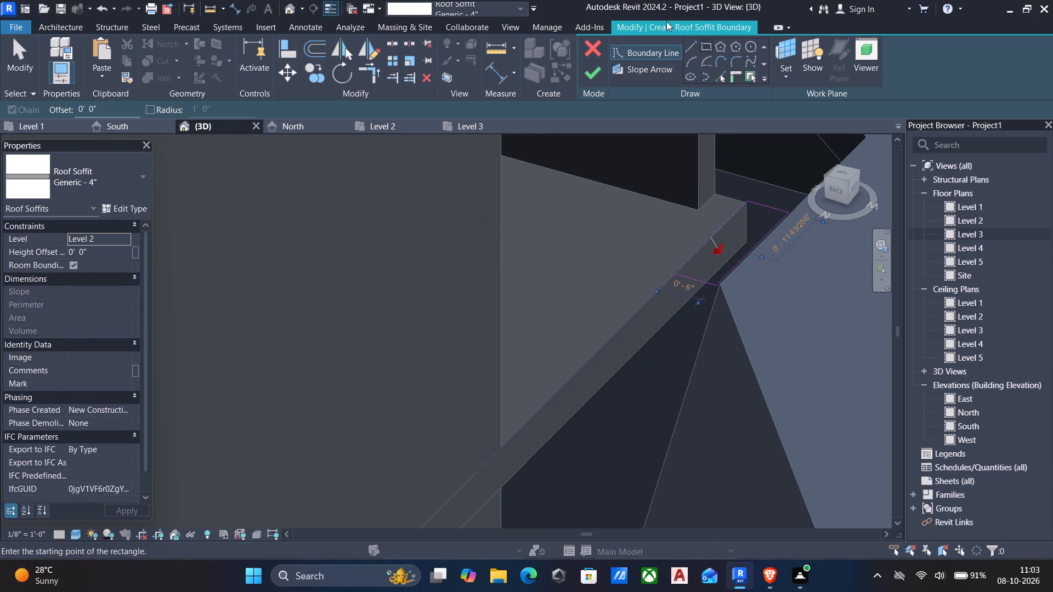
left_click(585, 76)
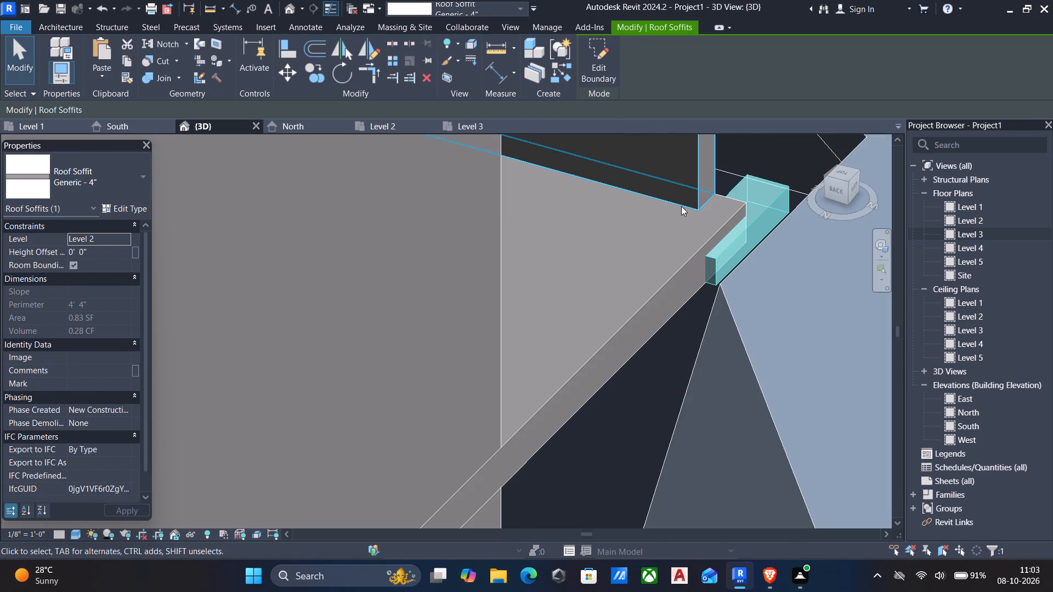
Delete the Generic - 4" roof soffit at the west-end slab corner.
key("Escape")
left_click(741, 244)
left_click(742, 236)
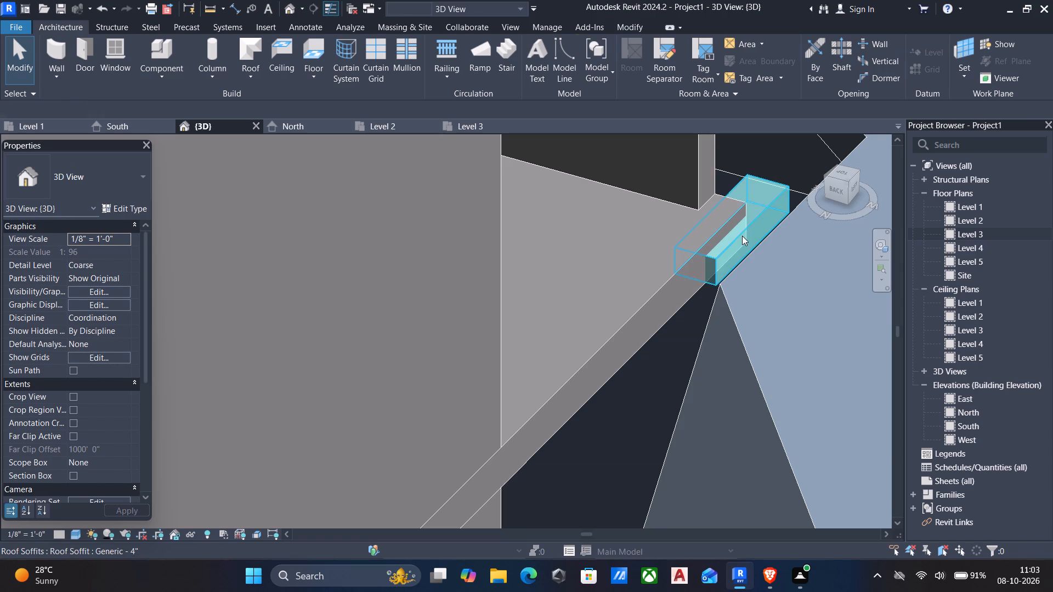
key("Delete")
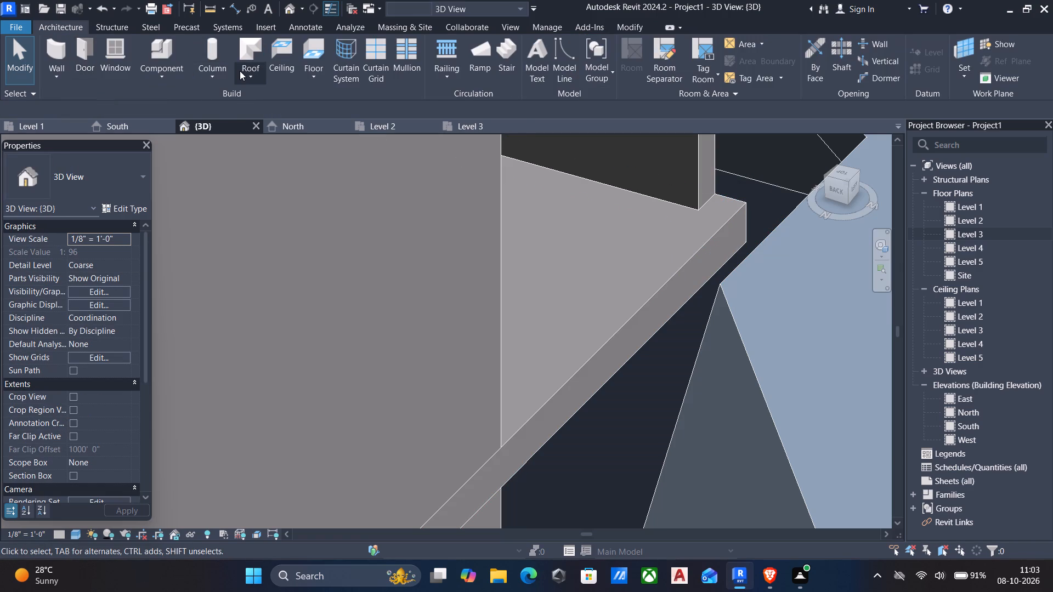
Place a Fascia-Flat 1x12 along the 6" roof's inner edges around the low front wall and slab corner at the west end.
left_click(240, 72)
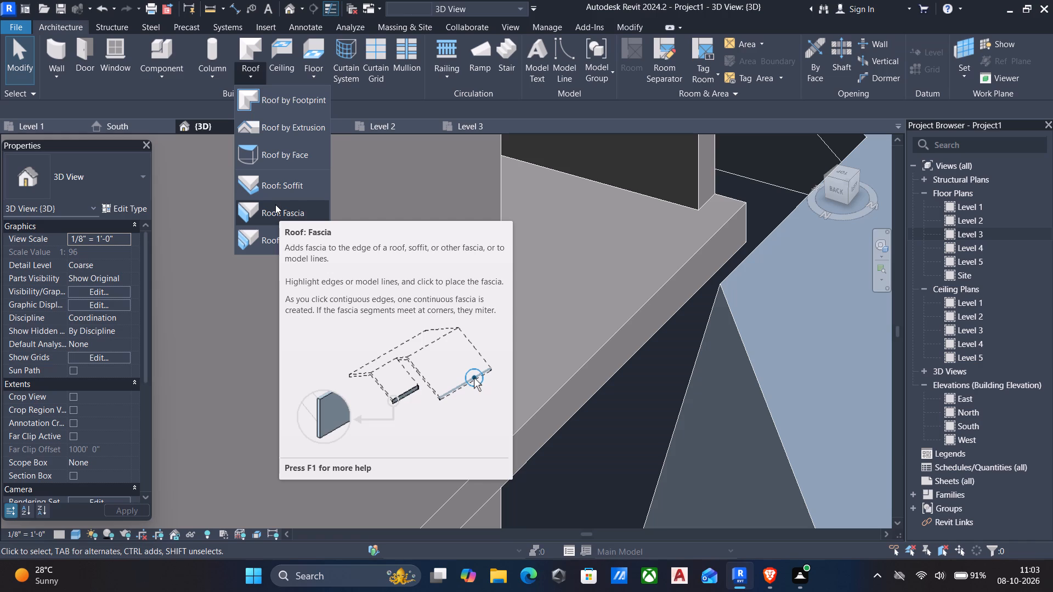
left_click(275, 204)
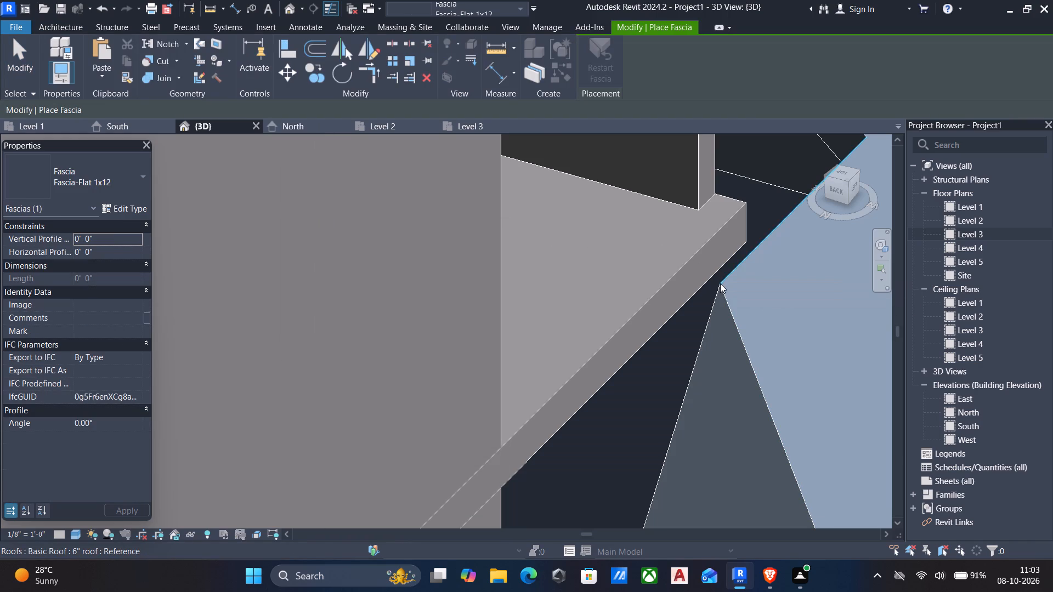
left_click(720, 283)
scroll(684, 281, "down", 6)
middle_click_drag(680, 288, 598, 326)
scroll(571, 205, "up", 1)
left_click(610, 161)
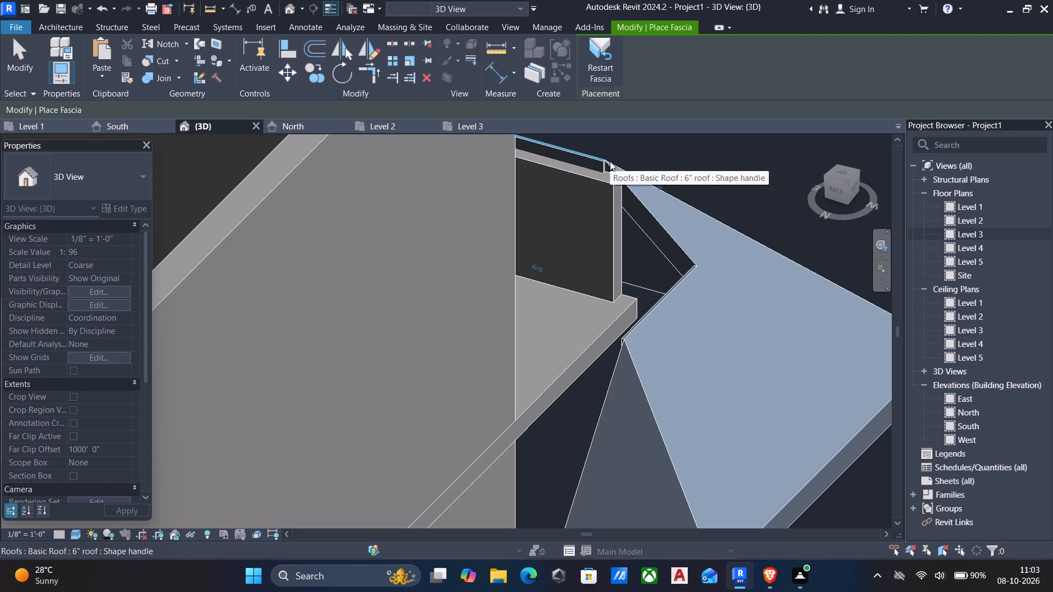
scroll(604, 164, "down", 1)
middle_click_drag(604, 164, 575, 170)
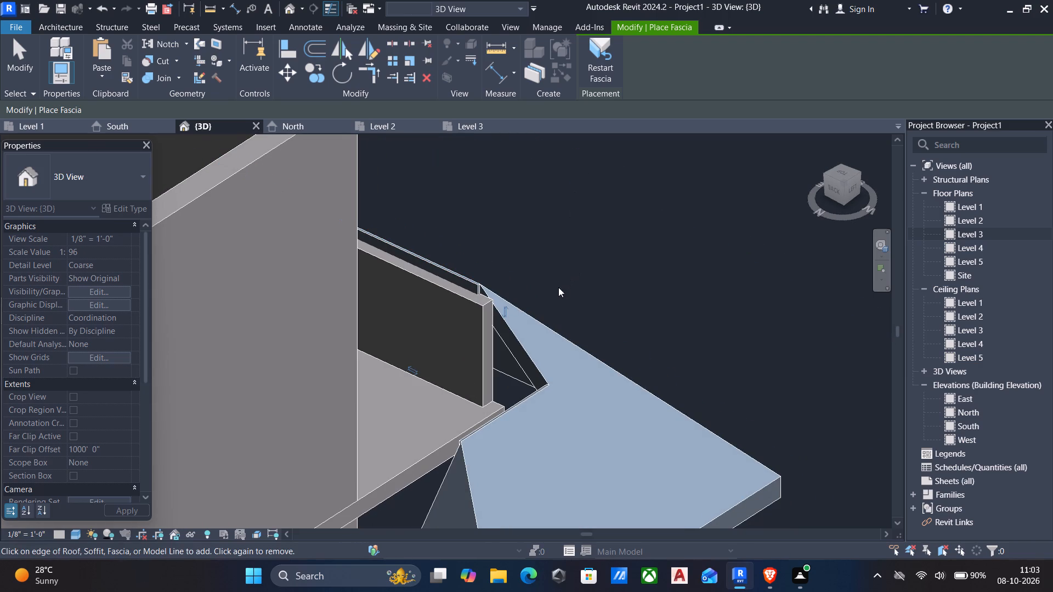
left_click(520, 350)
scroll(517, 334, "down", 3)
scroll(499, 369, "up", 4)
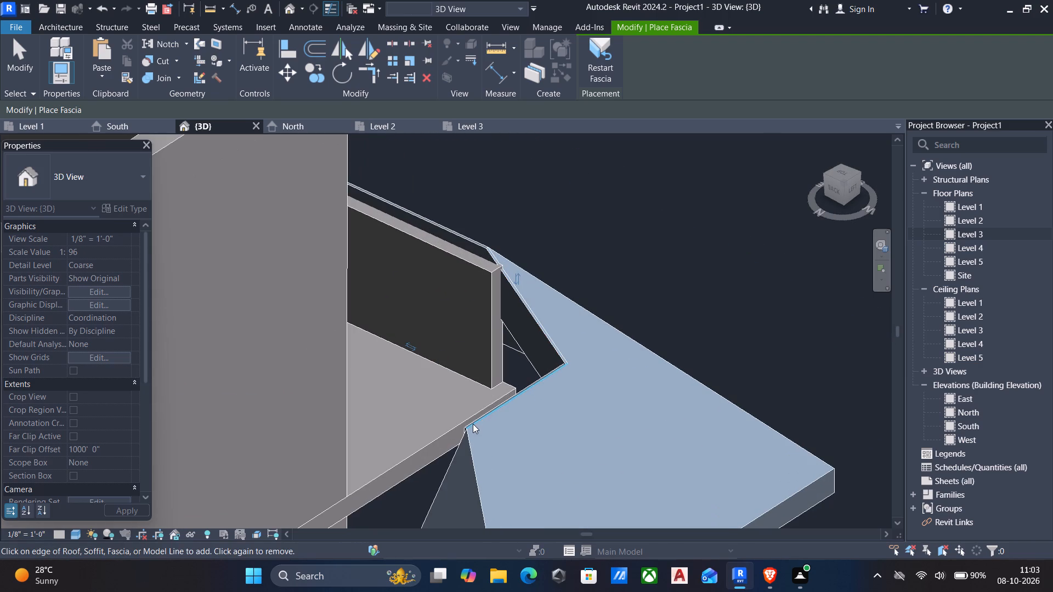
left_click(473, 424)
Extend the 1x12 fascia onto the west end's remaining inner return edges, working from the back of the building.
scroll(473, 423, "down", 3)
middle_click_drag(473, 423, 556, 399, "shift")
scroll(557, 398, "down", 2)
middle_click_drag(553, 411, 544, 470)
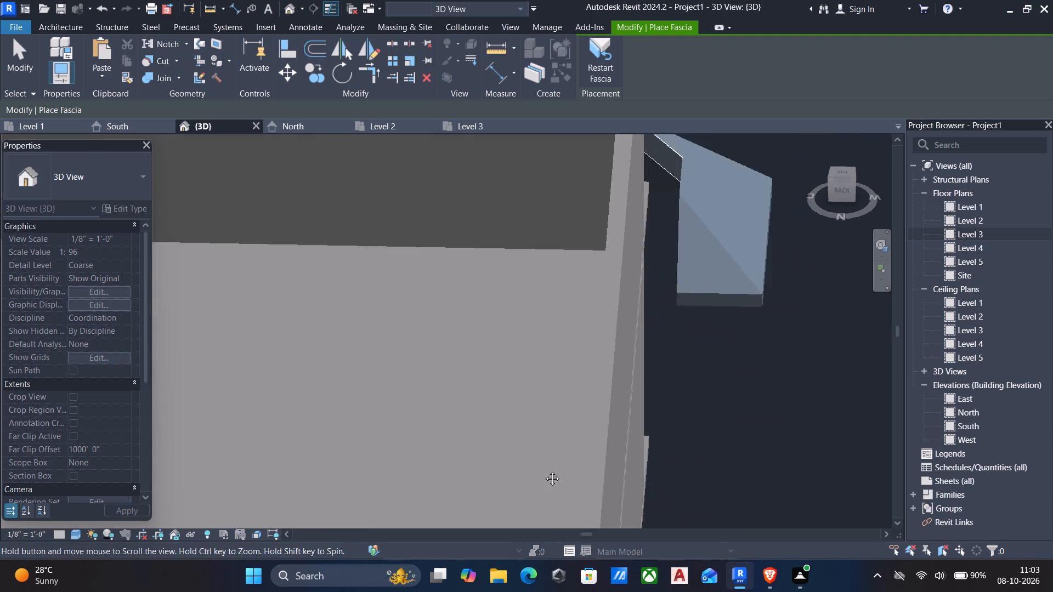
middle_click_drag(544, 470, 547, 536)
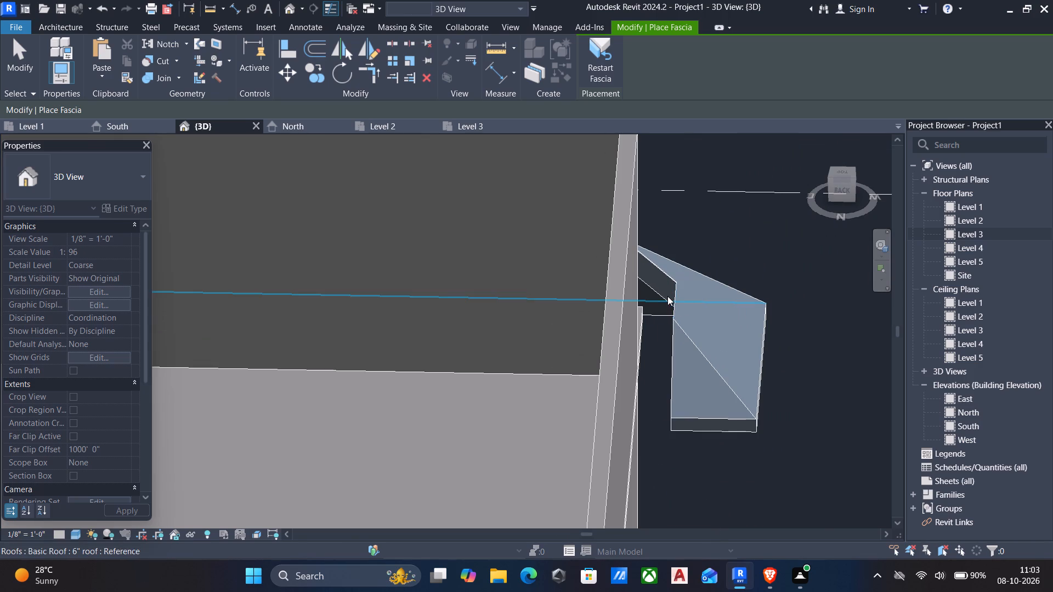
left_click(672, 303)
scroll(673, 312, "down", 5)
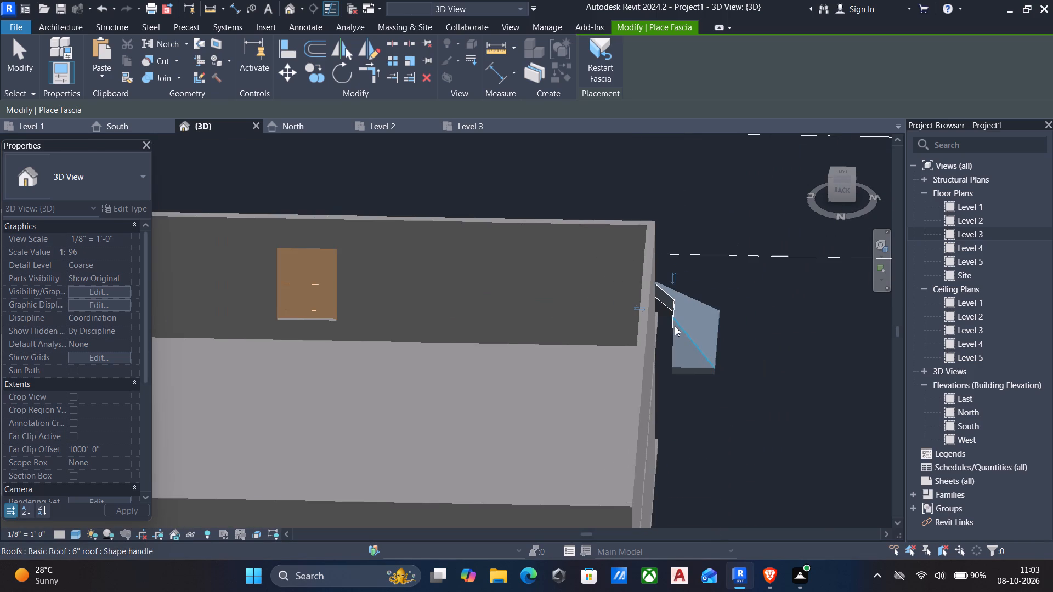
left_click(672, 340)
scroll(672, 340, "down", 12)
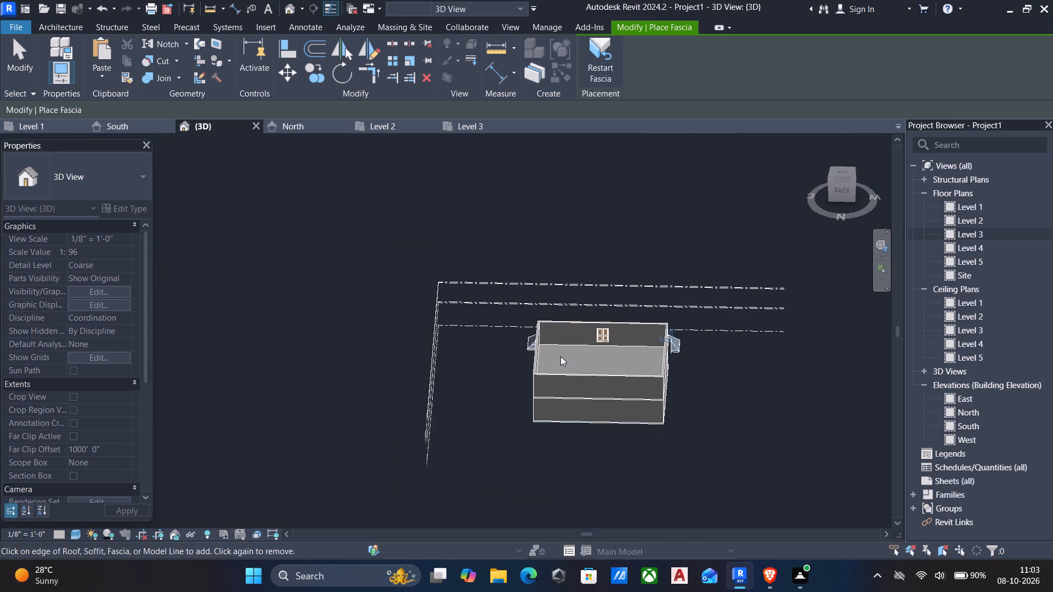
Add the 1x12 fascia to the roof's inner return edges at the east end, beside the slab and side wall.
scroll(560, 356, "up", 11)
middle_click_drag(490, 336, 500, 343)
scroll(500, 343, "up", 5)
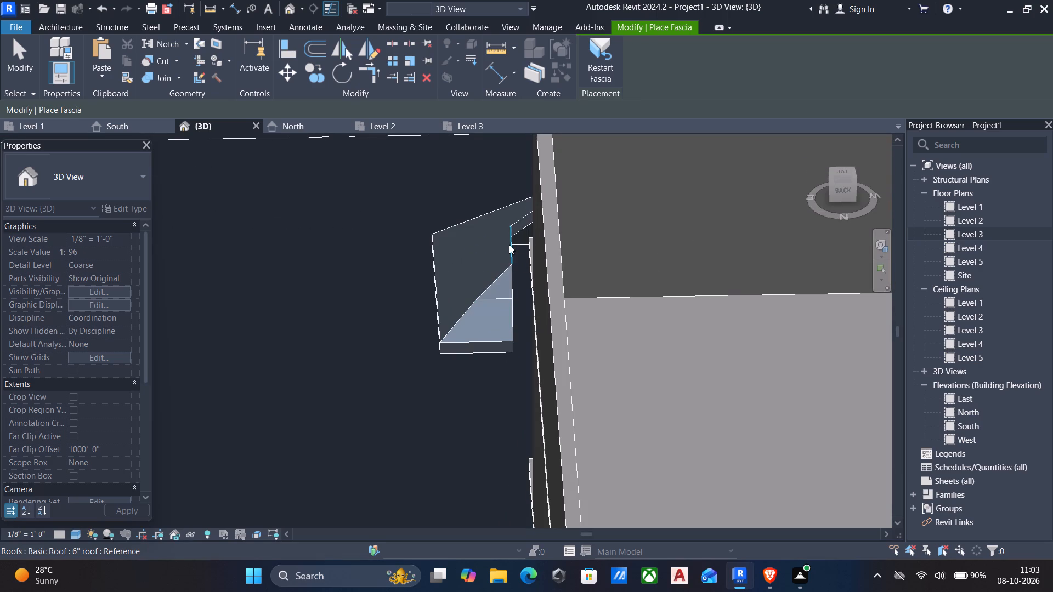
left_click(509, 244)
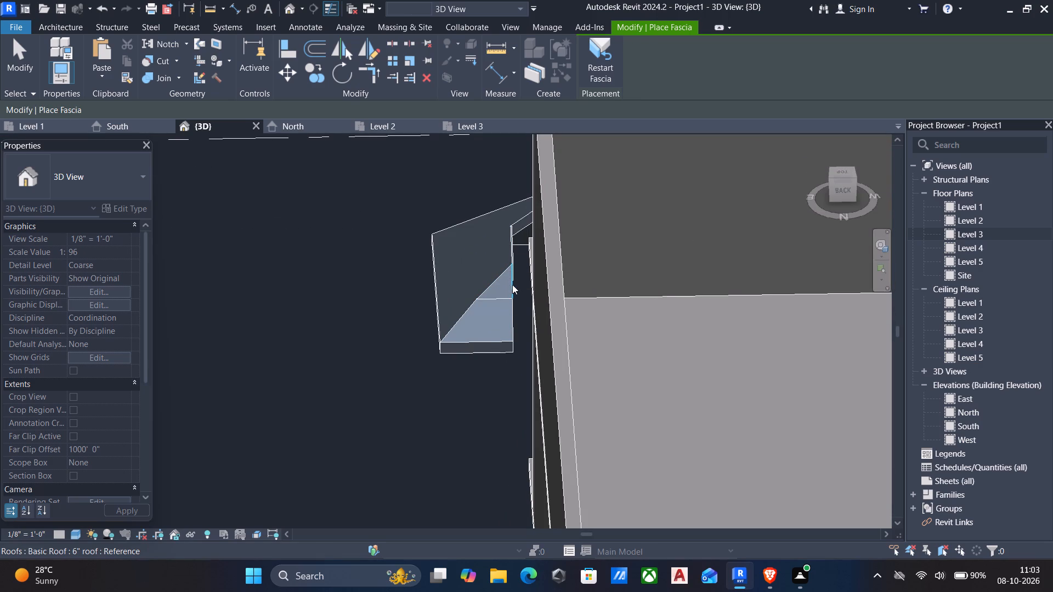
left_click(513, 286)
left_click(511, 333)
scroll(511, 349, "down", 6)
middle_click_drag(507, 362, 593, 435, "shift")
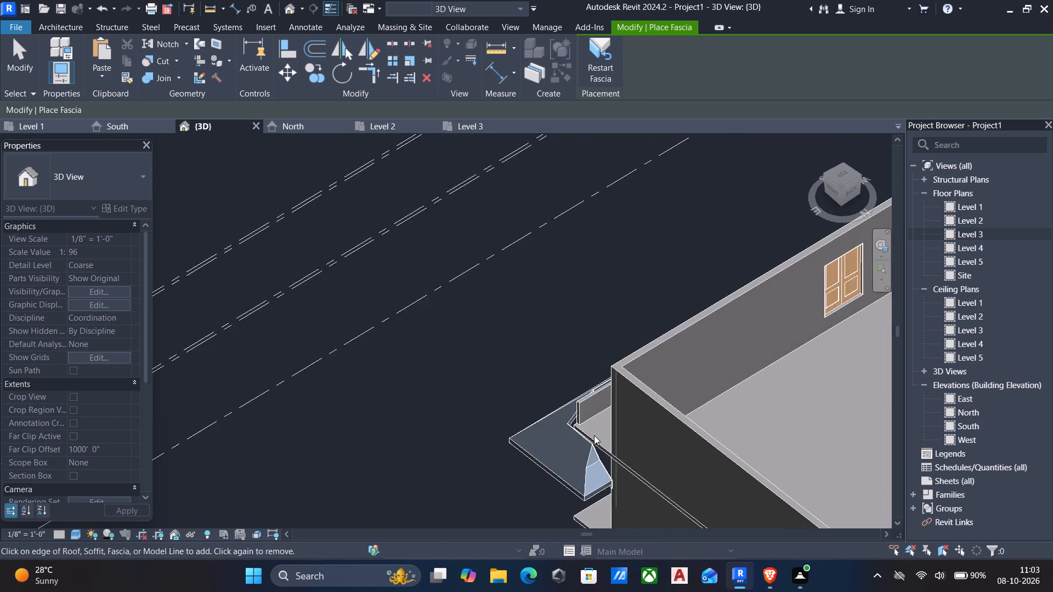
scroll(583, 400, "up", 6)
left_click(567, 429)
scroll(570, 434, "down", 5)
middle_click_drag(571, 435, 587, 437, "shift")
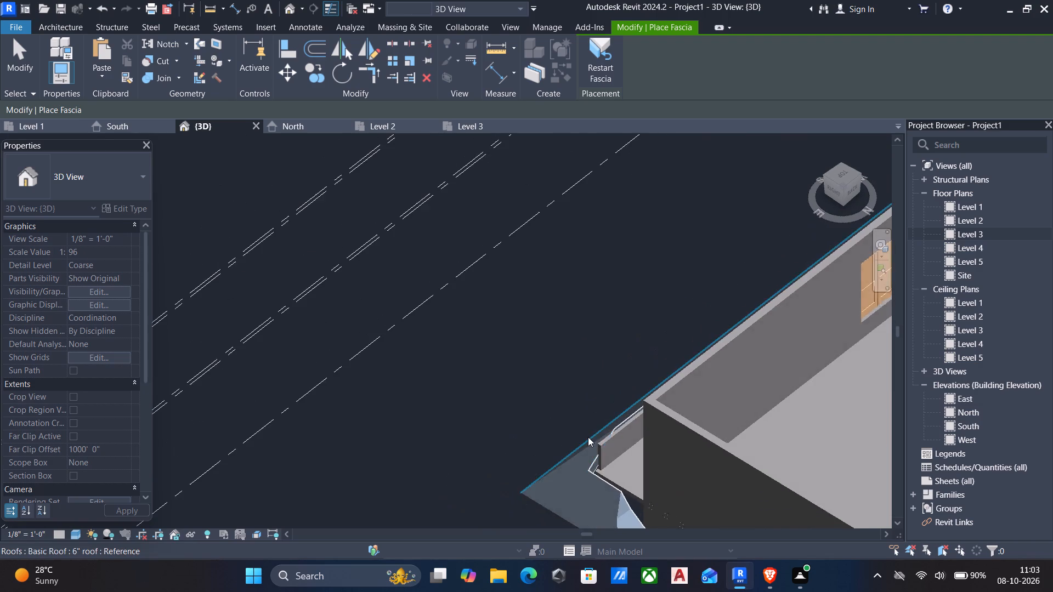
Apply the 1x12 fascia to the roof's long inner edge running alongside the low front wall.
scroll(597, 429, "down", 3)
middle_click_drag(607, 436, 727, 447, "shift")
scroll(750, 418, "up", 5)
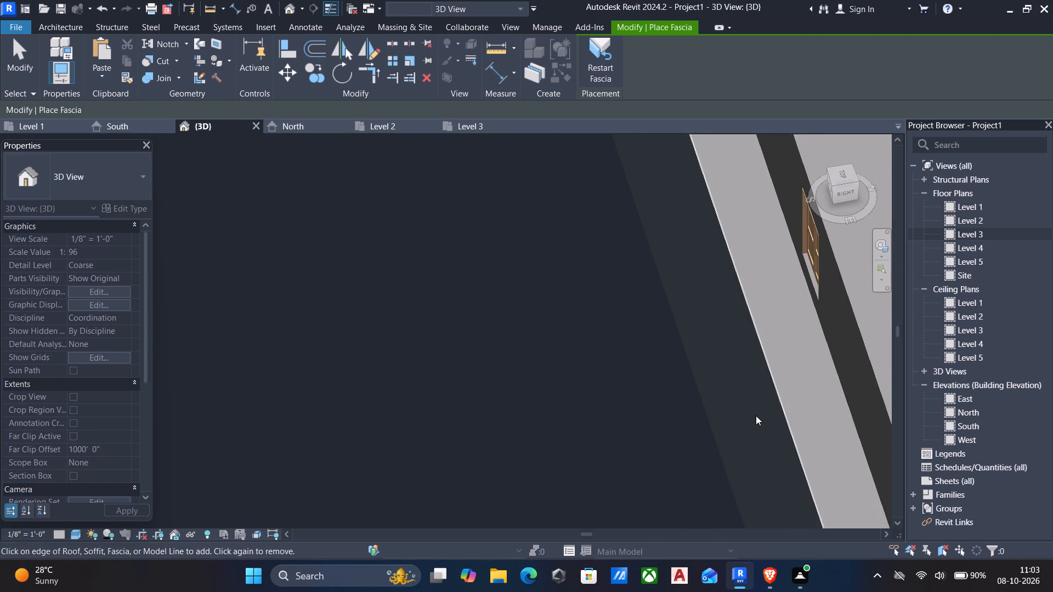
left_click(783, 399)
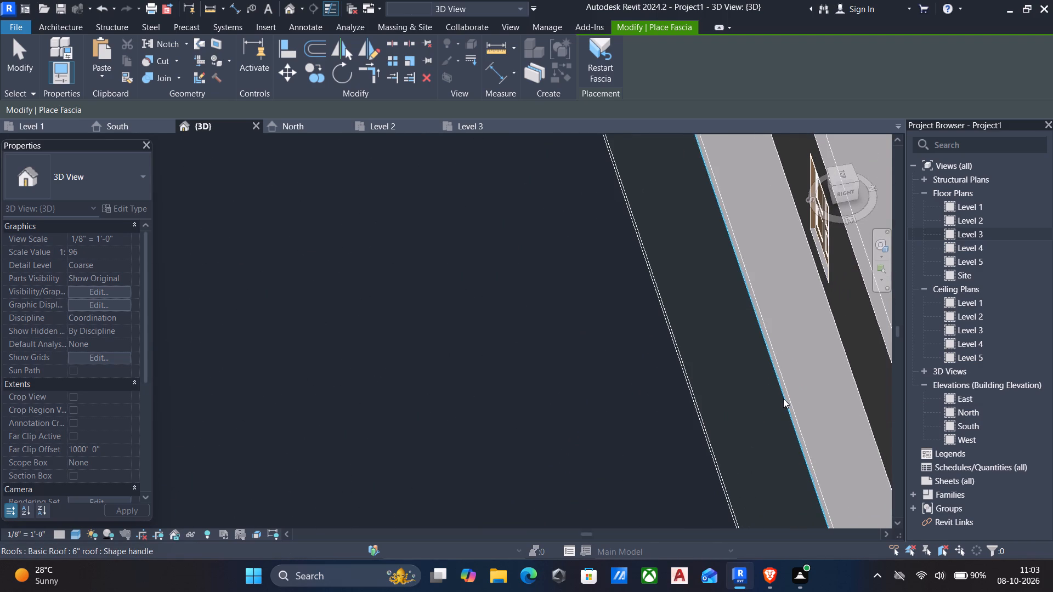
scroll(783, 399, "down", 5)
middle_click_drag(782, 401, 628, 281)
scroll(657, 352, "up", 6)
scroll(663, 377, "down", 6)
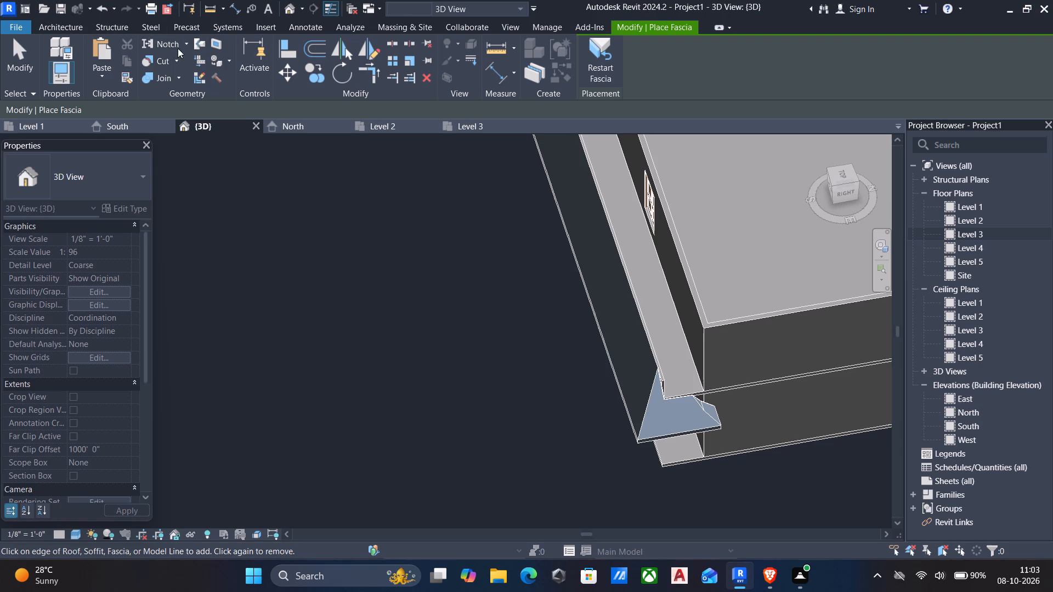
Place a Gutter - Bevel 5" x 5" on the roof's inner edge near the slab corner at the east end.
left_click(52, 29)
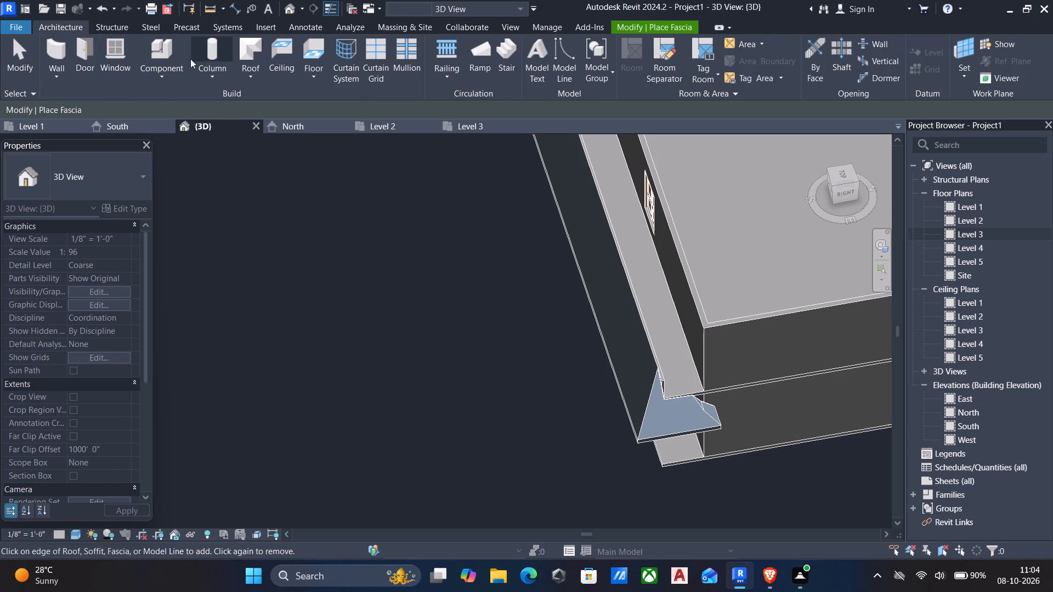
left_click(240, 79)
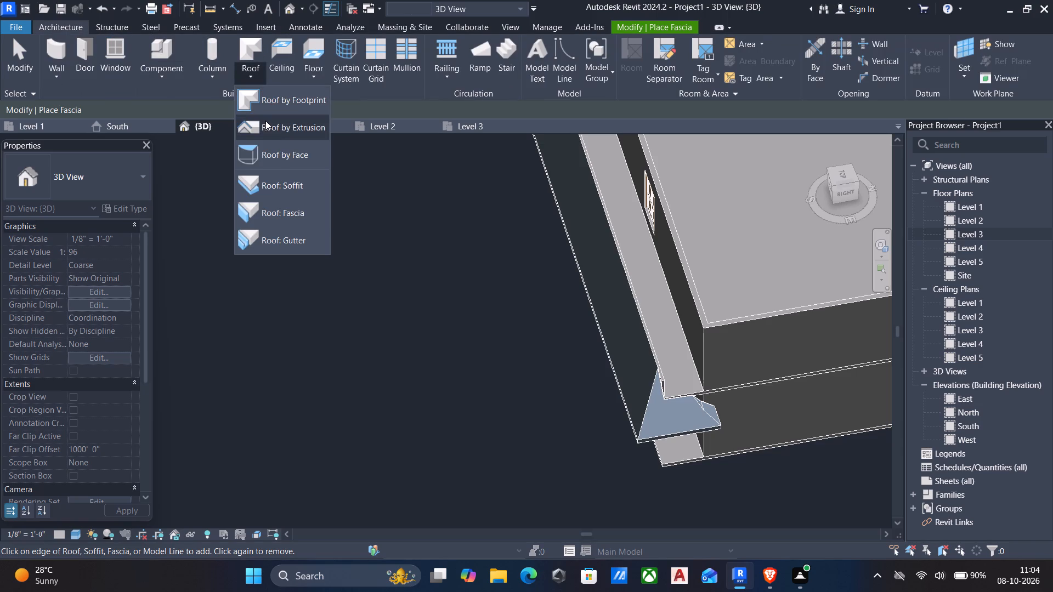
left_click(272, 238)
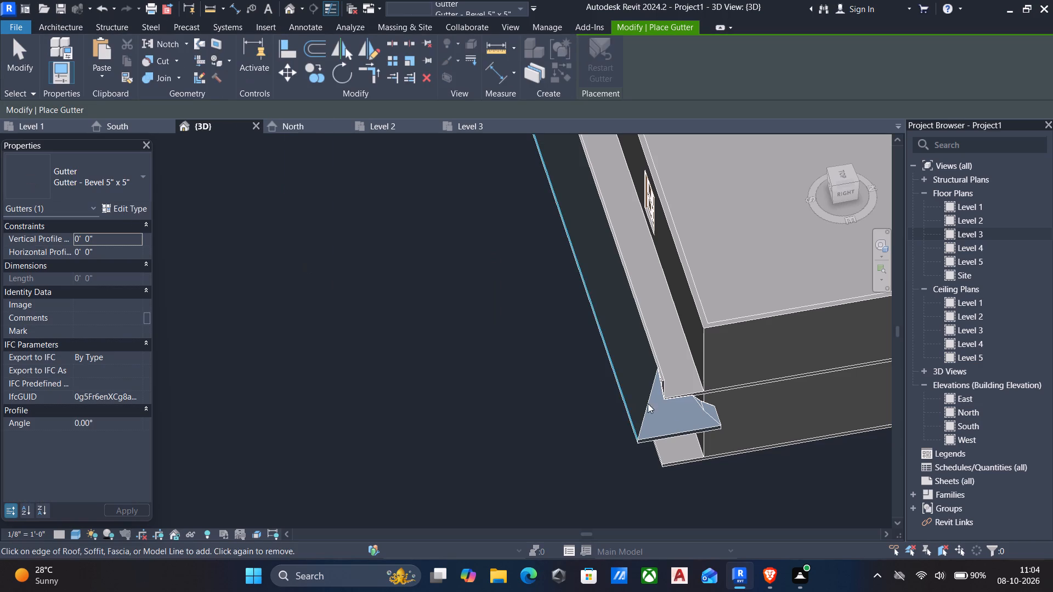
scroll(691, 396, "up", 15)
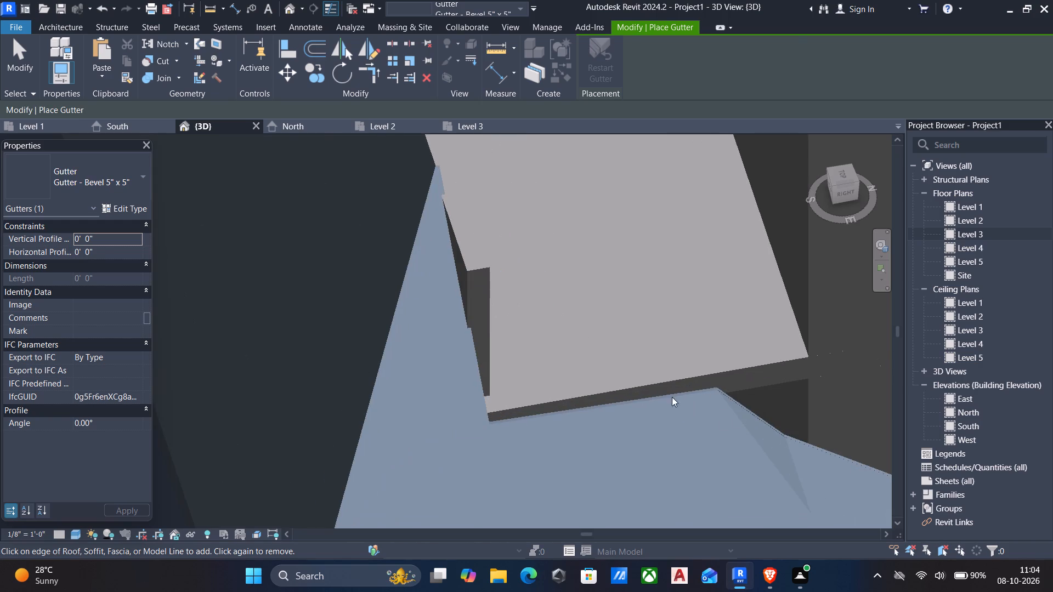
left_click(716, 392)
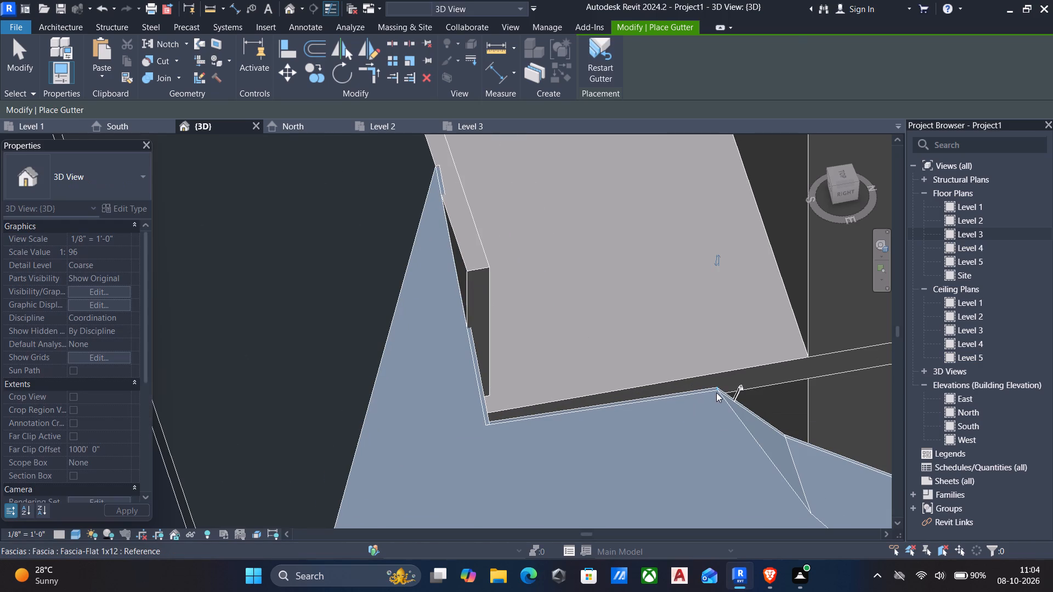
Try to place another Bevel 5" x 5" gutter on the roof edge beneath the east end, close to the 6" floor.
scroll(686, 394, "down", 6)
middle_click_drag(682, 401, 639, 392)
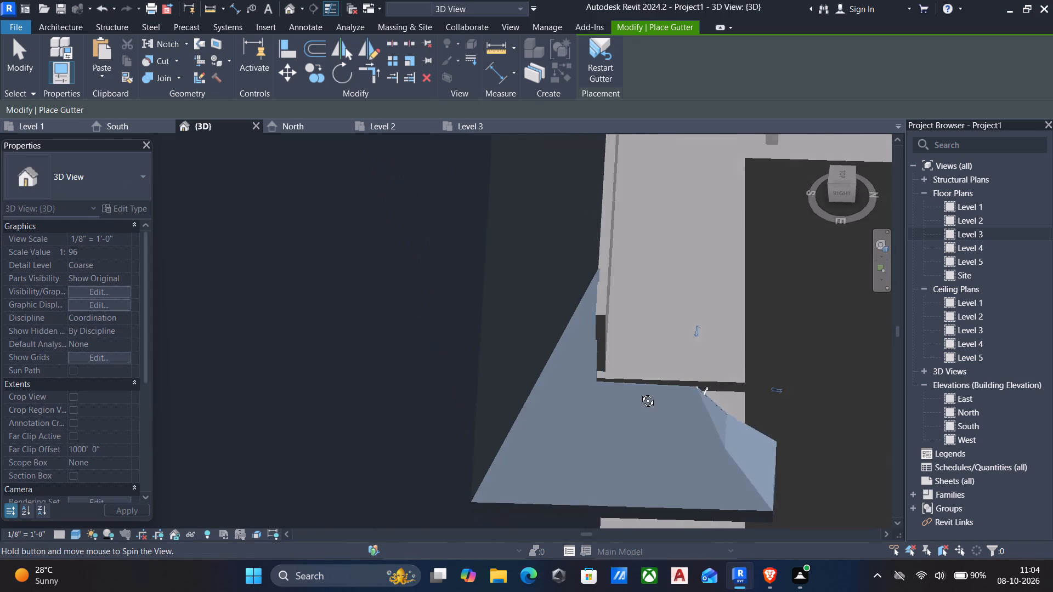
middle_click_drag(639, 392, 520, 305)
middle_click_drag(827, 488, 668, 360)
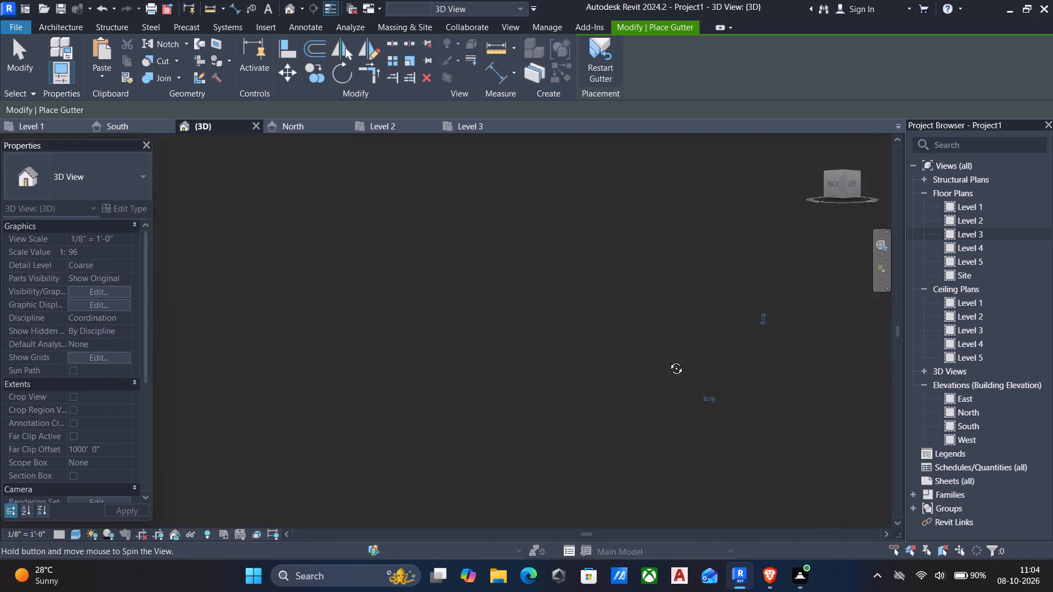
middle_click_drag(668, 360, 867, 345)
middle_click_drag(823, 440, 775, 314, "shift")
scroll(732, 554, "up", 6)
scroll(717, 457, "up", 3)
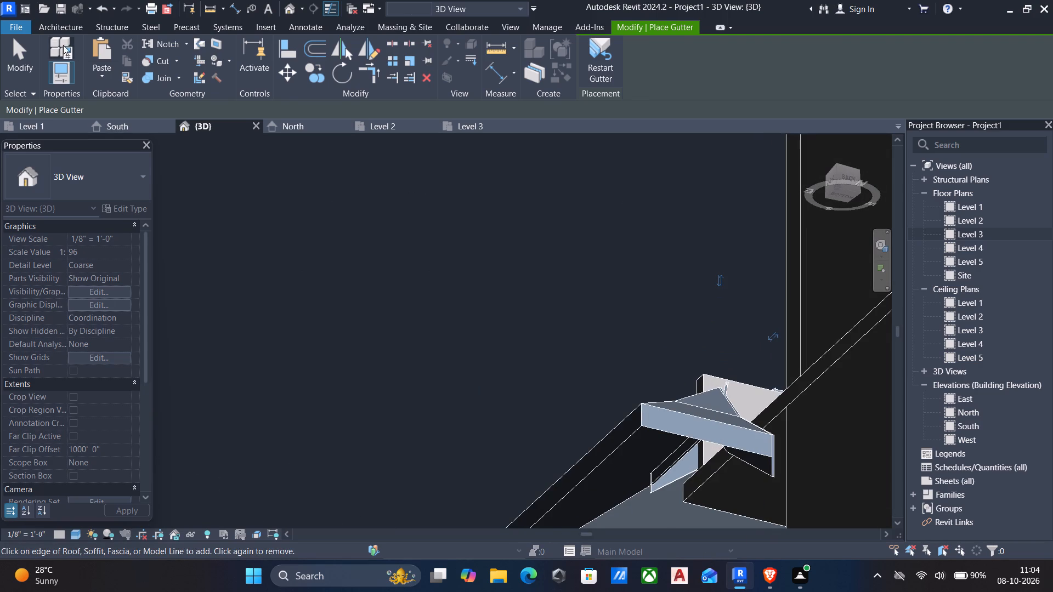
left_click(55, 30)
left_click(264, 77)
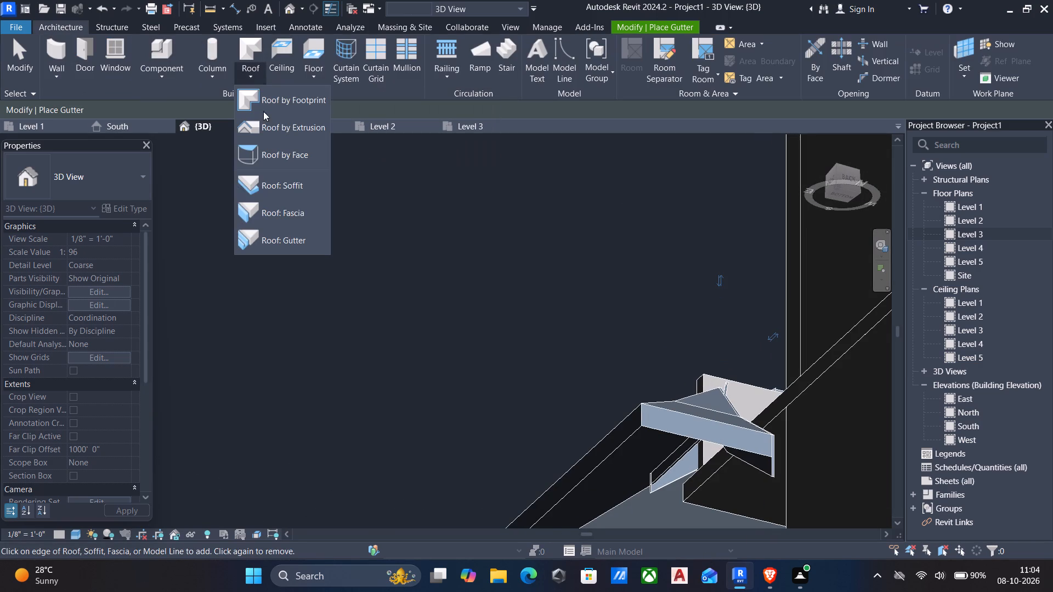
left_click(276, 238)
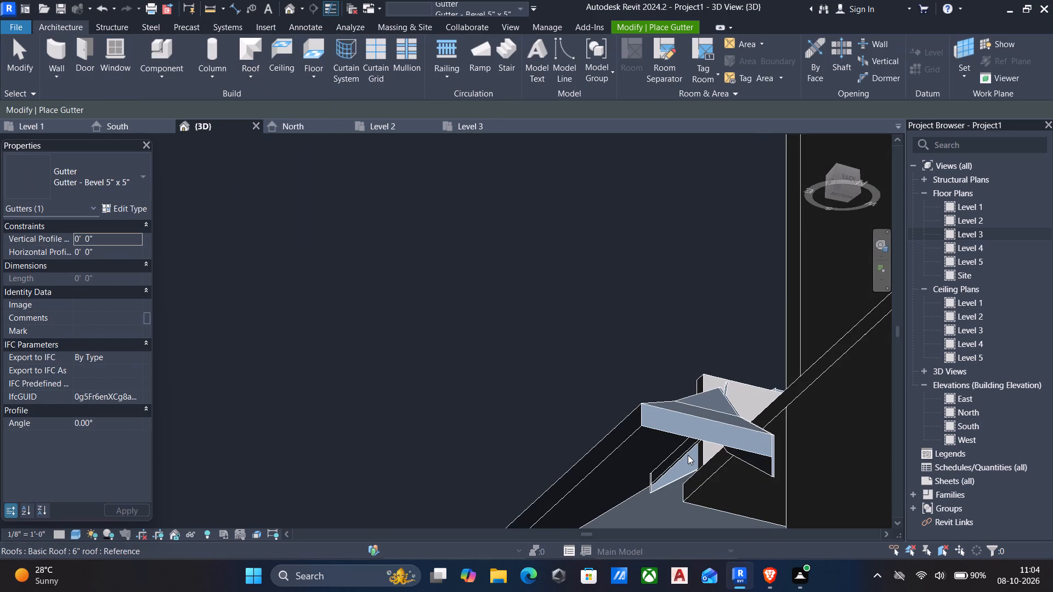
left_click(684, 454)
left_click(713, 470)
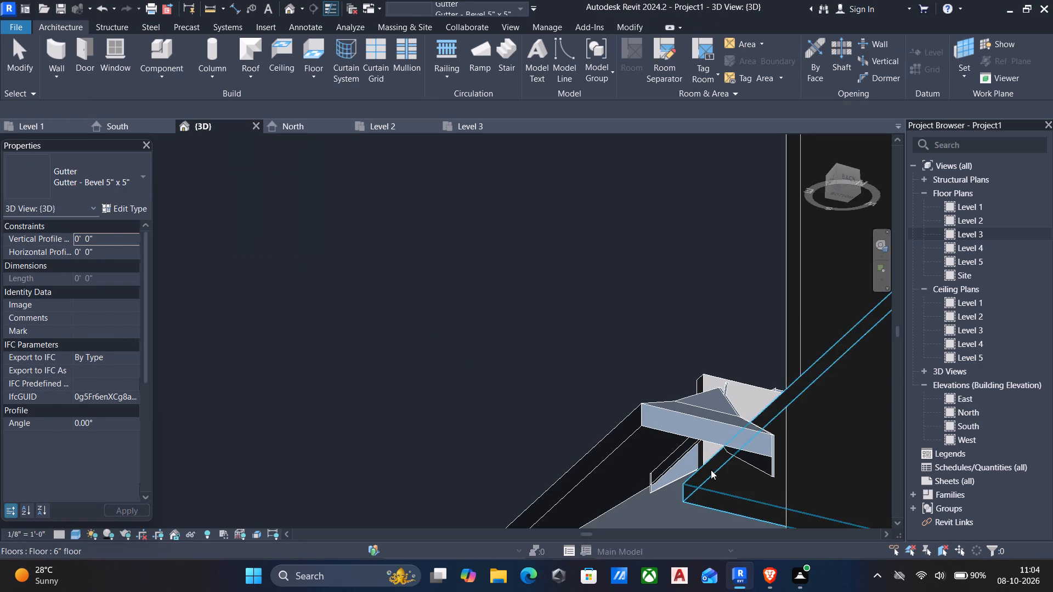
Examine the whole building and both roof ends from around the sides to check the fascia and gutter.
scroll(705, 470, "down", 5)
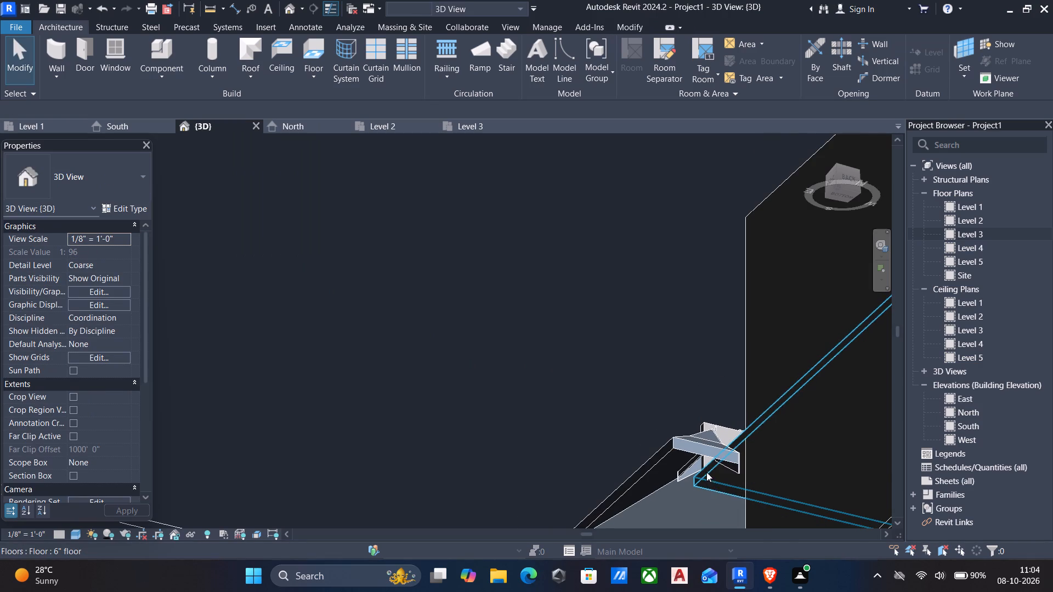
scroll(723, 368, "down", 6)
scroll(718, 278, "down", 2)
middle_click_drag(717, 278, 775, 397, "shift")
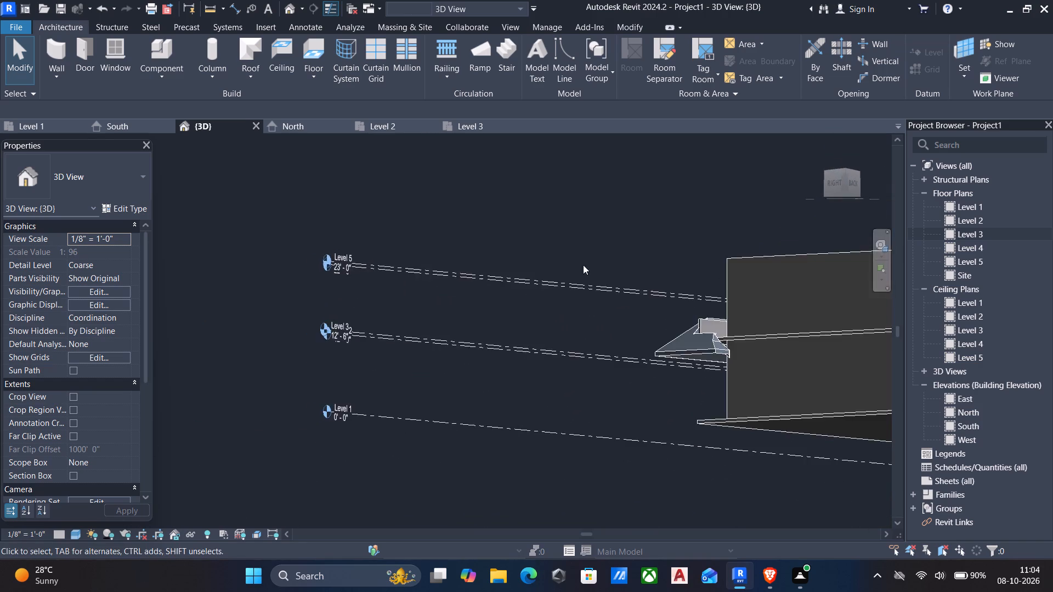
scroll(573, 221, "down", 3)
middle_click_drag(565, 225, 998, 346, "shift")
scroll(489, 372, "up", 4)
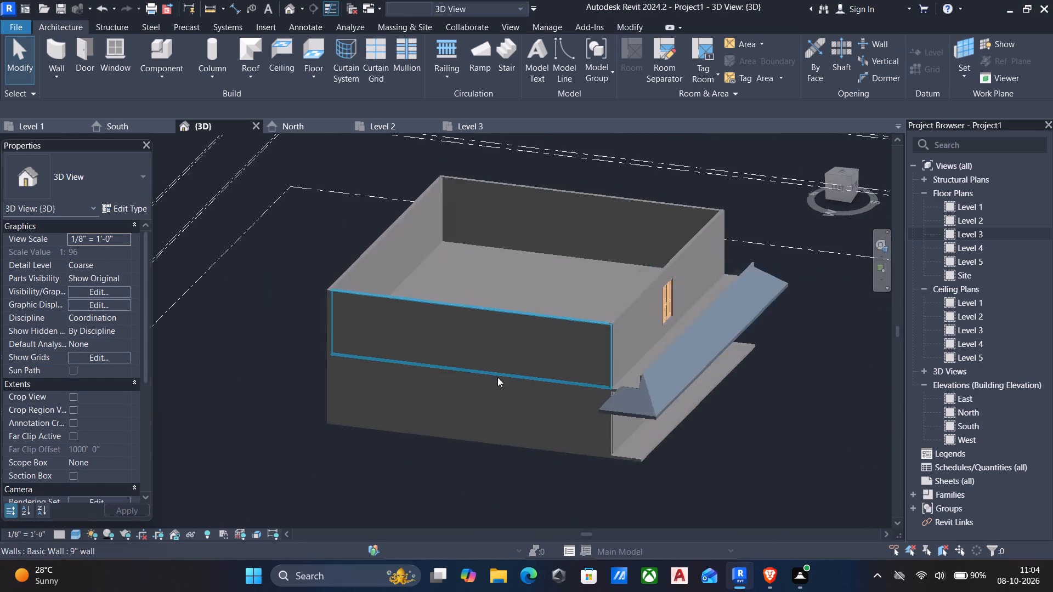
scroll(497, 377, "up", 2)
scroll(568, 384, "down", 6)
middle_click_drag(592, 394, 684, 397)
scroll(966, 402, "up", 5)
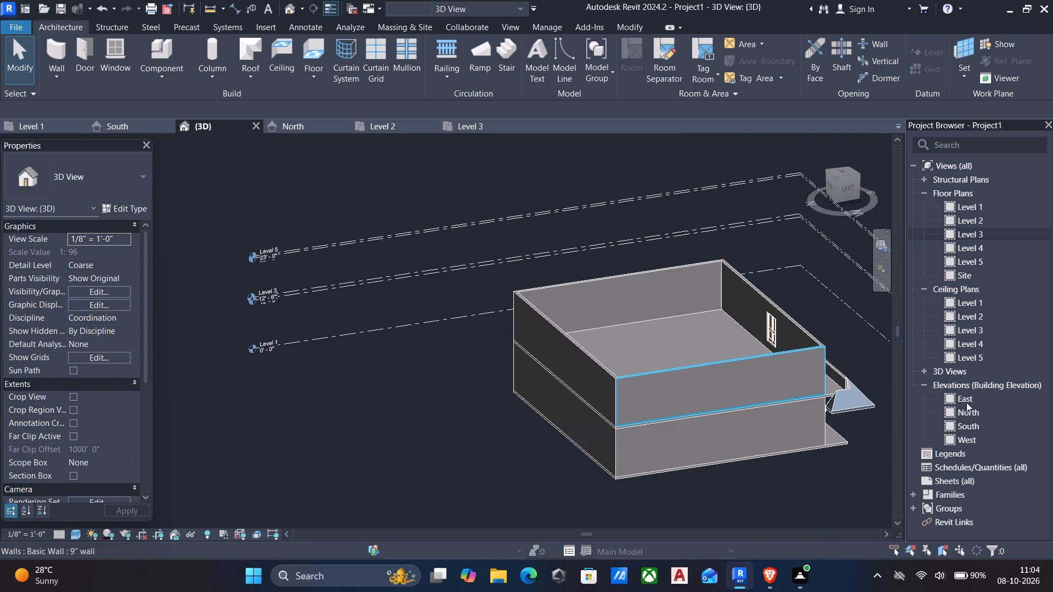
scroll(966, 402, "up", 1)
scroll(791, 399, "up", 6)
scroll(791, 399, "down", 2)
middle_click_drag(786, 402, 712, 392)
middle_click_drag(750, 380, 732, 385, "shift")
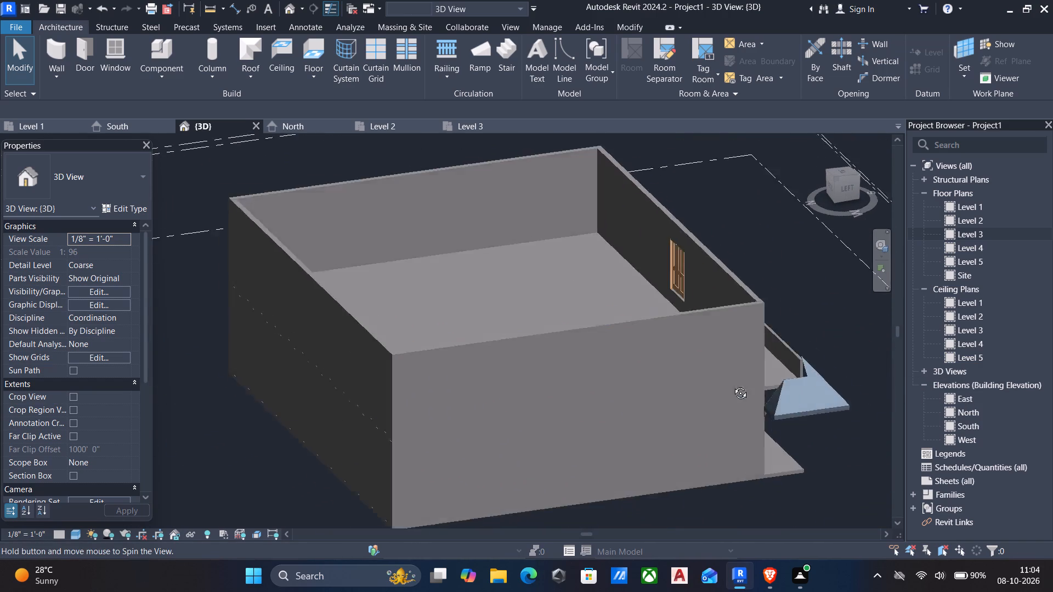
Examine the front of the building, checking the roof's ends and the floor slab projecting beyond the front wall.
middle_click_drag(732, 385, 452, 352, "shift")
scroll(522, 268, "up", 5)
scroll(635, 218, "down", 2)
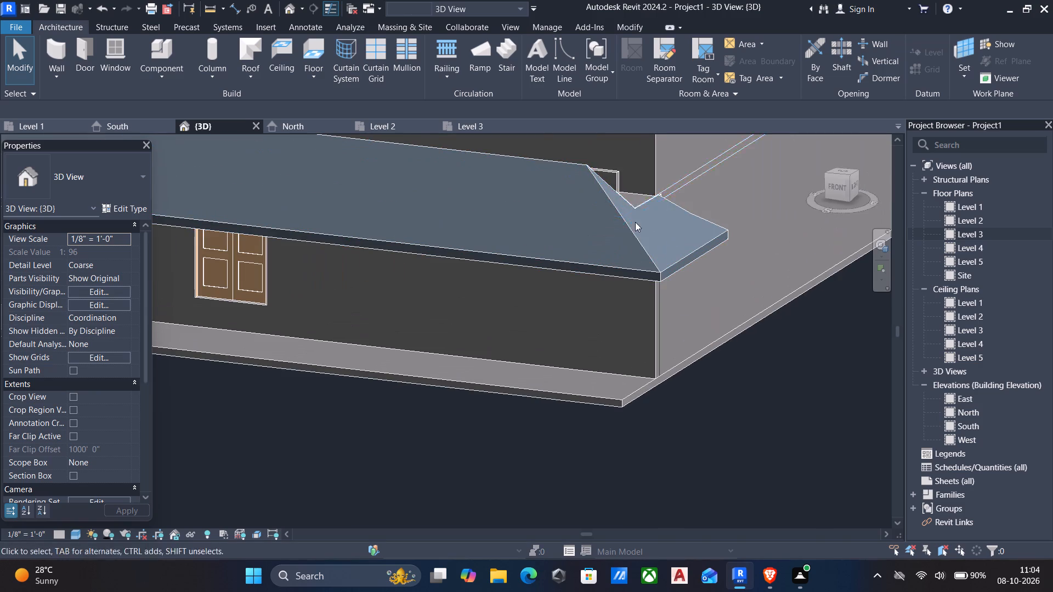
scroll(635, 222, "down", 2)
middle_click_drag(631, 275, 673, 310, "shift")
middle_click_drag(451, 315, 456, 265)
middle_click_drag(454, 265, 646, 267)
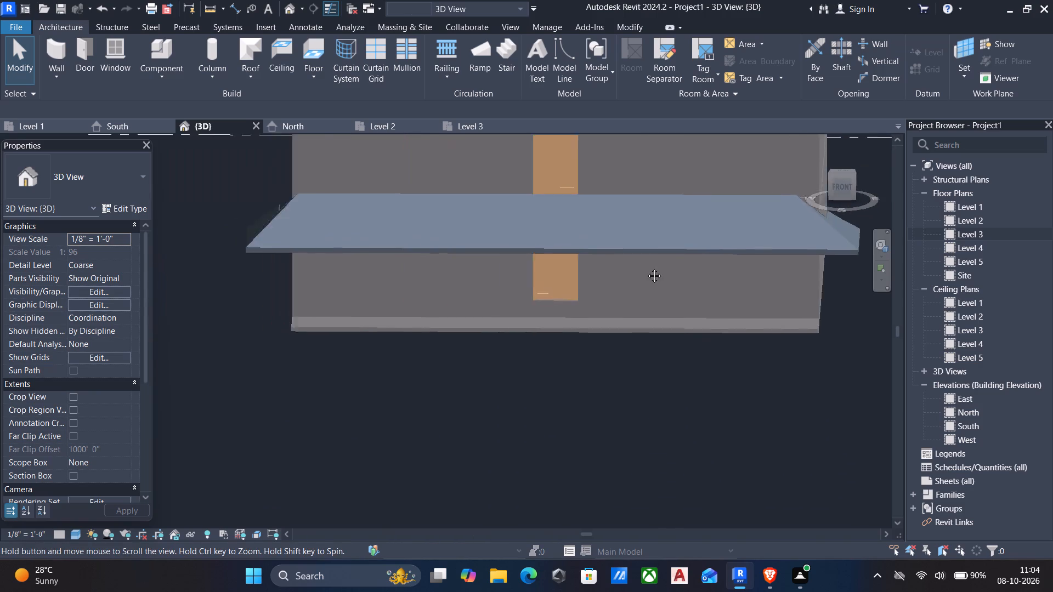
middle_click_drag(646, 267, 666, 272)
middle_click_drag(485, 292, 508, 254, "shift")
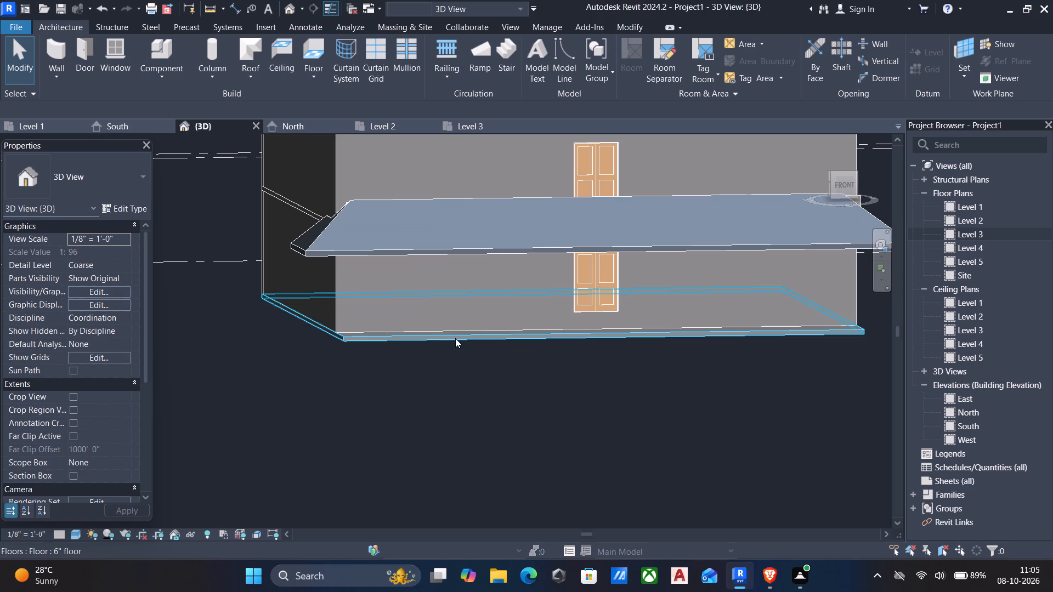
Edit the Level 1 6" floor boundary in plan, aligning its front edge with the front wall's outer face.
left_click(455, 338)
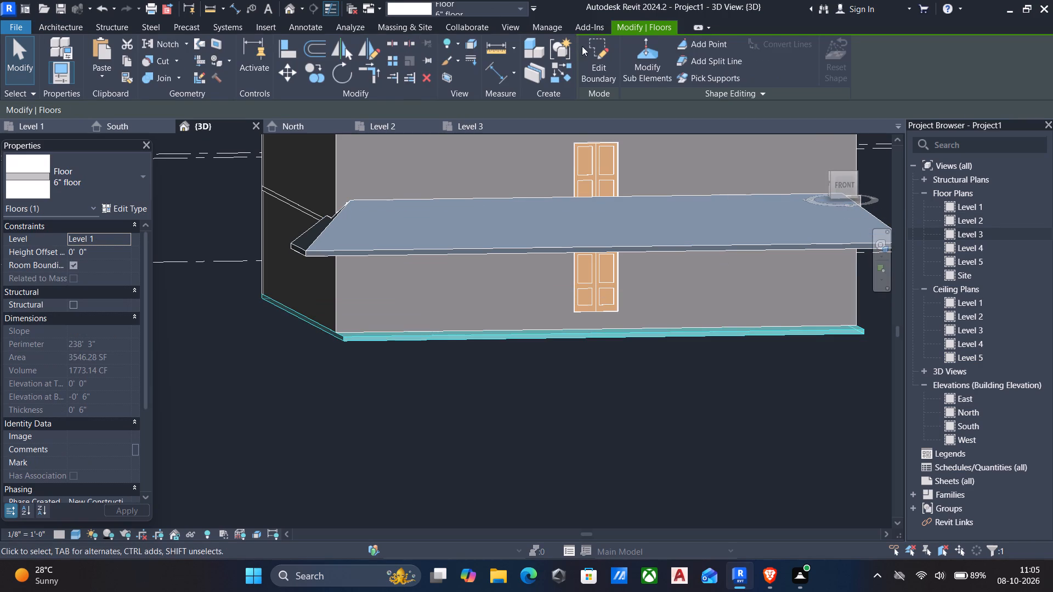
left_click(596, 52)
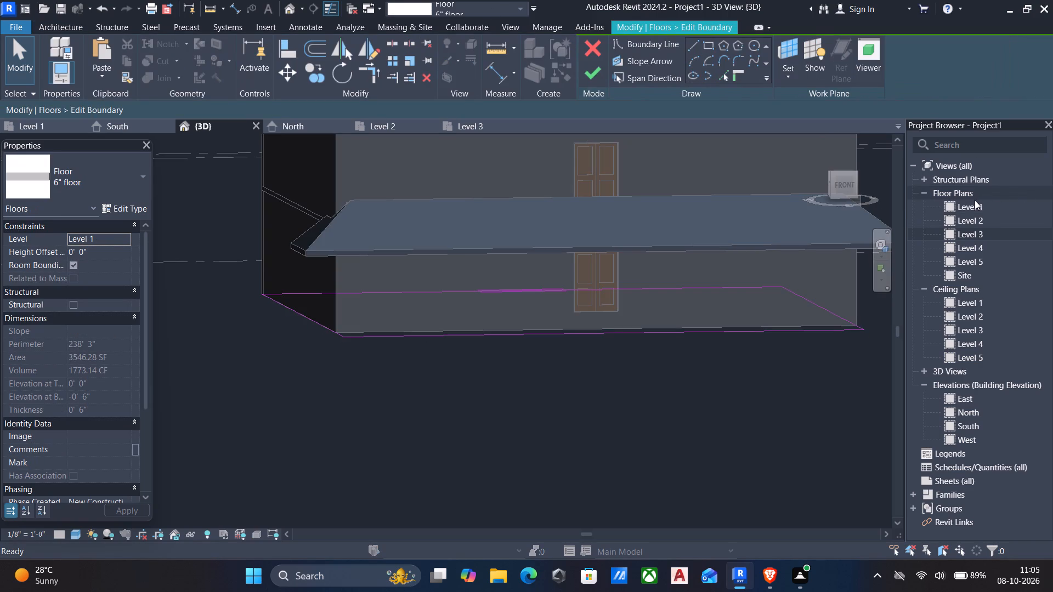
double_click(975, 202)
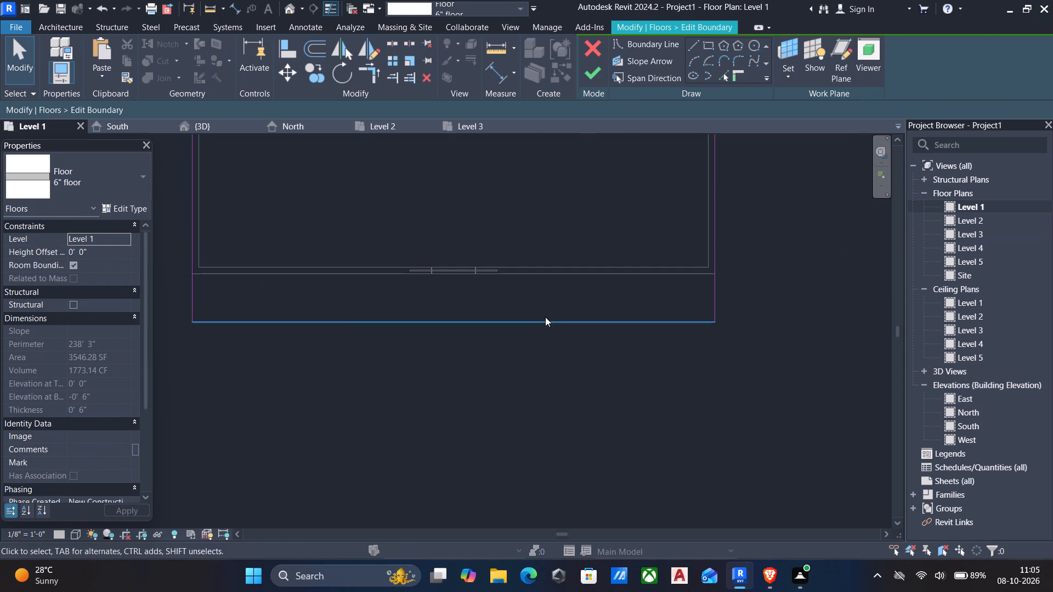
type("al")
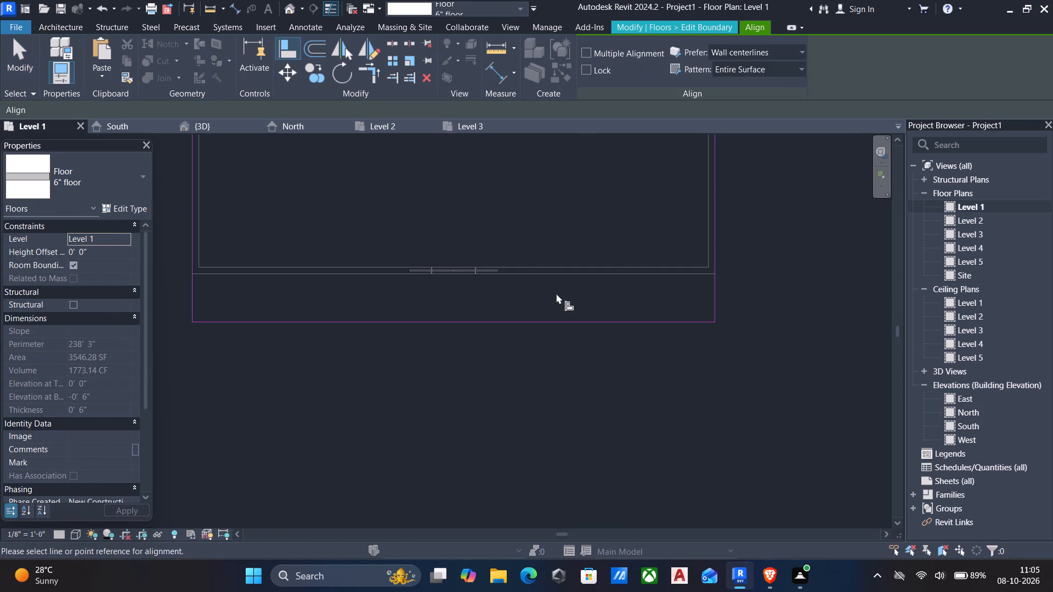
left_click(545, 275)
left_click(554, 323)
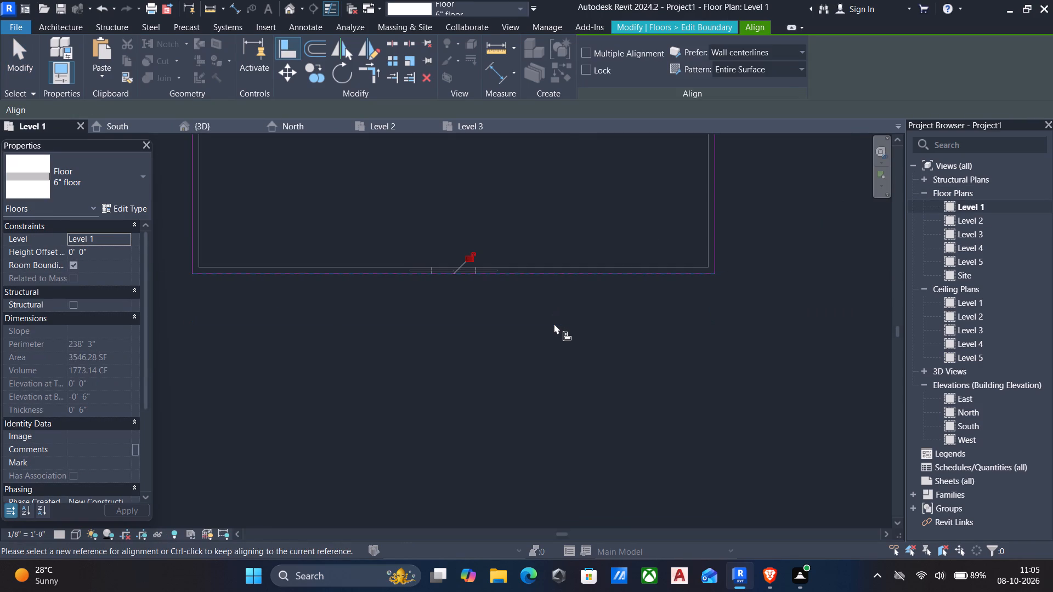
scroll(554, 323, "down", 3)
key("Escape")
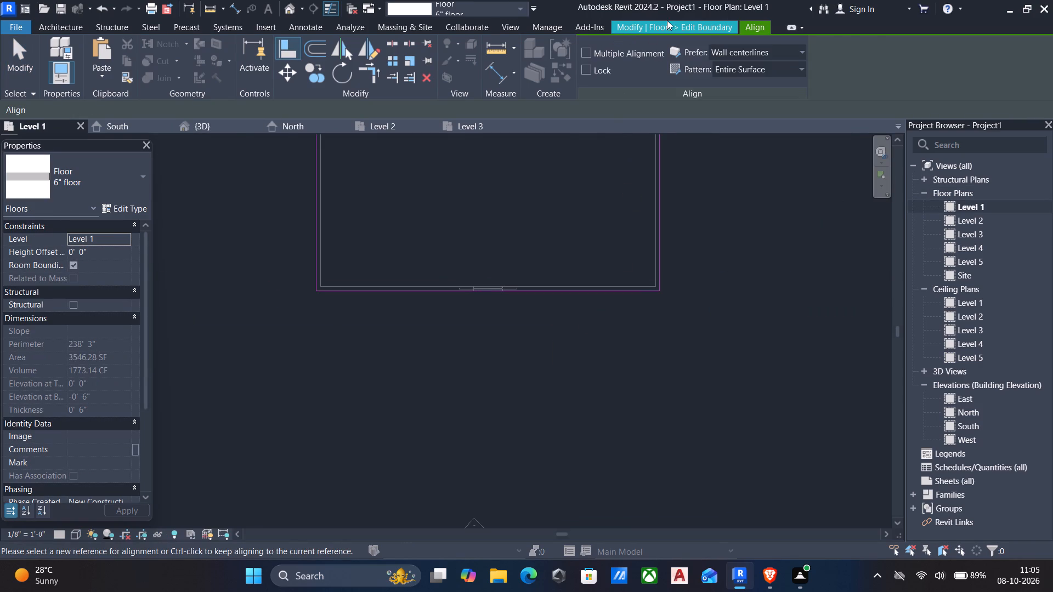
left_click(667, 20)
left_click(598, 73)
scroll(550, 215, "down", 2)
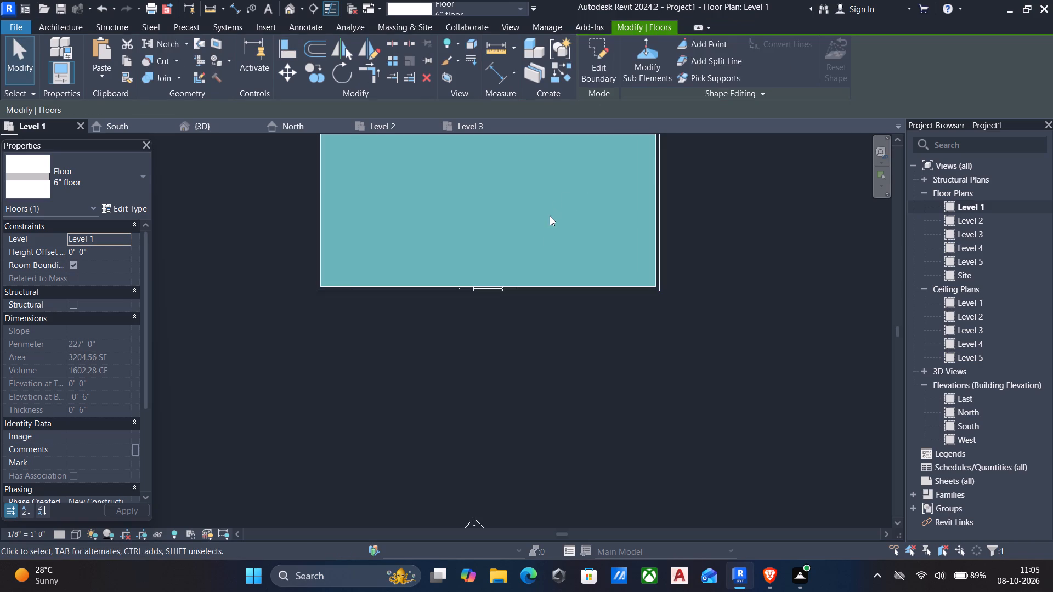
scroll(550, 216, "down", 2)
Examine the shortened floor slab and the wraparound roof's ends in 3D from several sides of the building.
left_click(285, 12)
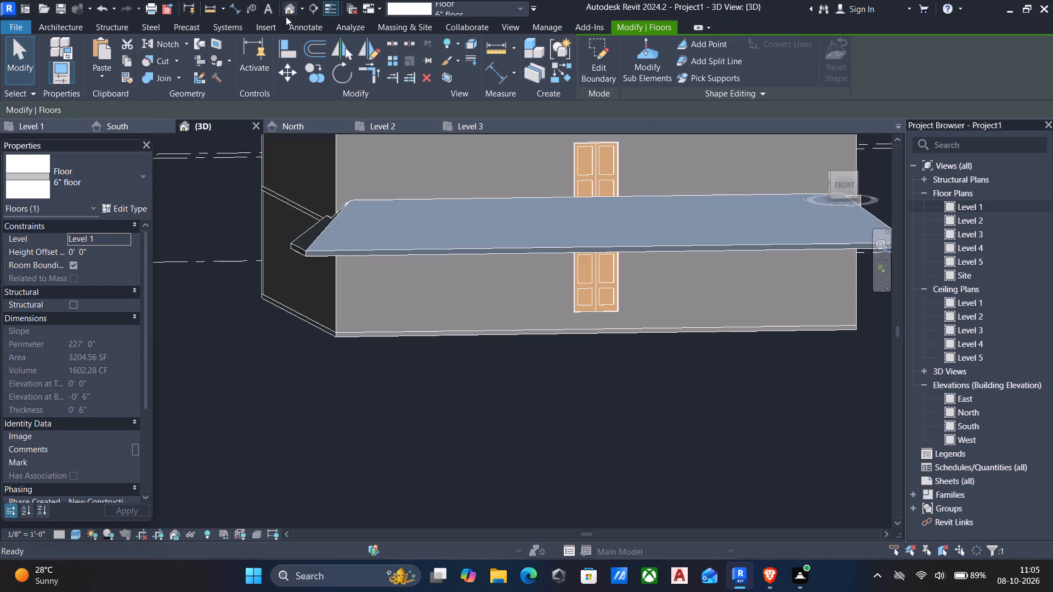
scroll(398, 244, "down", 6)
middle_click_drag(403, 277, 344, 287, "shift")
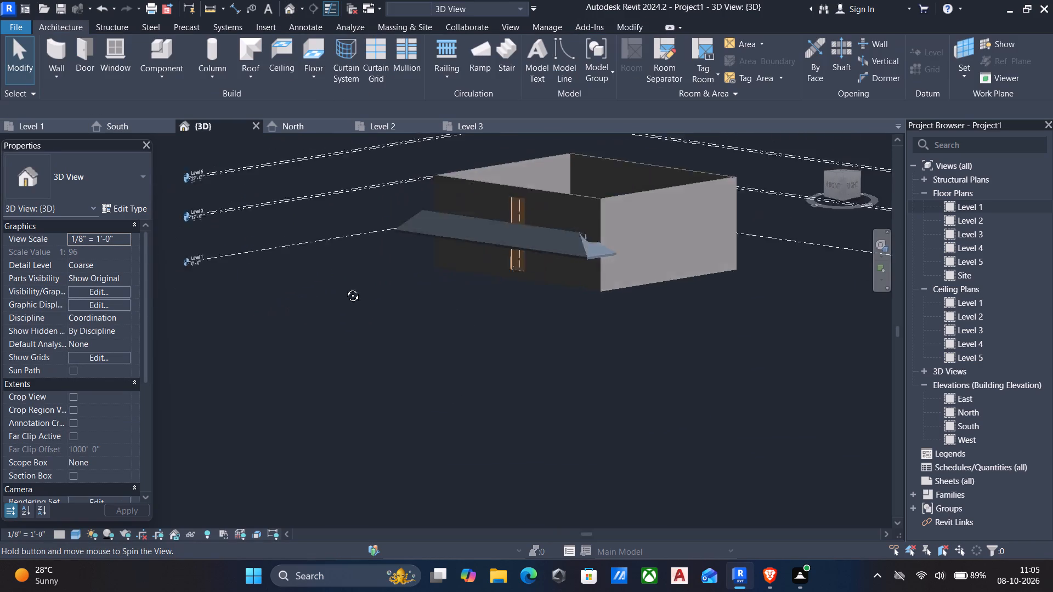
middle_click_drag(344, 287, 599, 291, "shift")
scroll(621, 287, "up", 6)
scroll(686, 222, "up", 5)
scroll(642, 230, "up", 6)
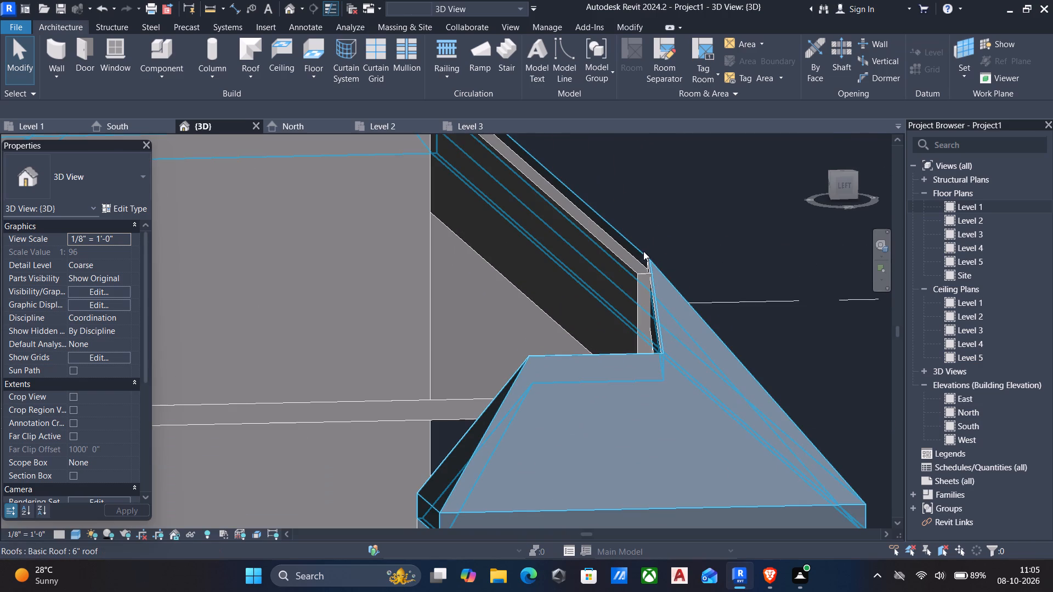
left_click(646, 258)
scroll(646, 258, "down", 6)
middle_click_drag(646, 259, 585, 267, "shift")
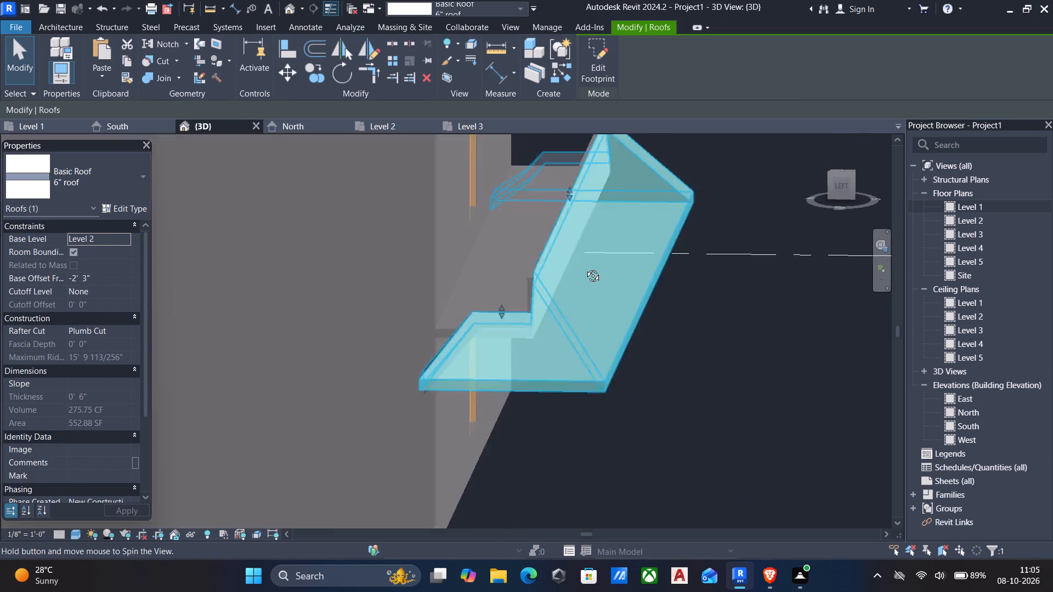
middle_click_drag(585, 267, 522, 284, "shift")
key("Escape")
scroll(503, 296, "down", 4)
middle_click_drag(504, 300, 490, 289)
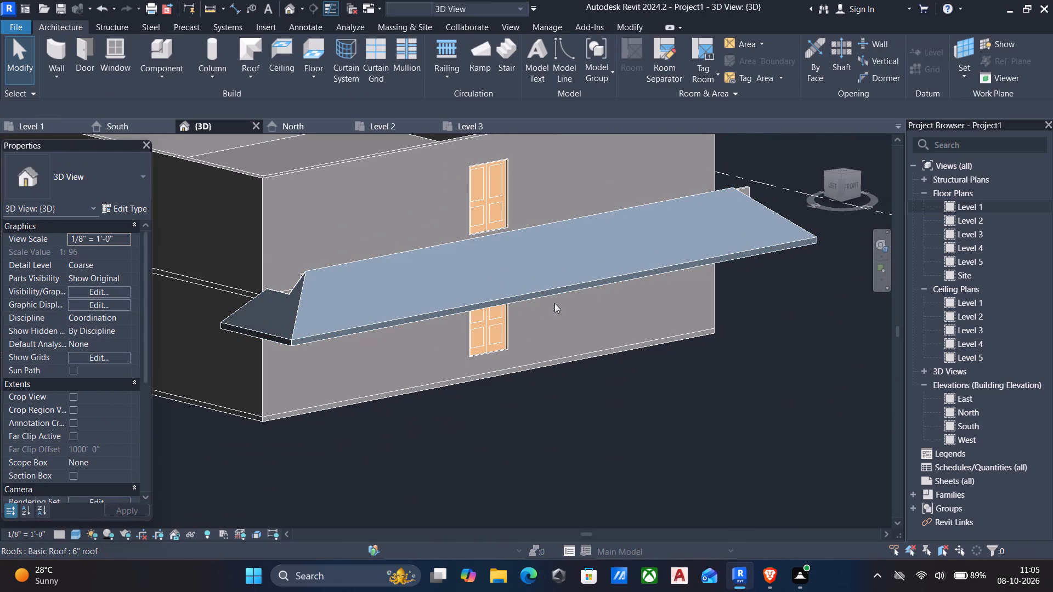
scroll(427, 300, "down", 6)
scroll(481, 326, "down", 1)
middle_click_drag(470, 331, 348, 375, "shift")
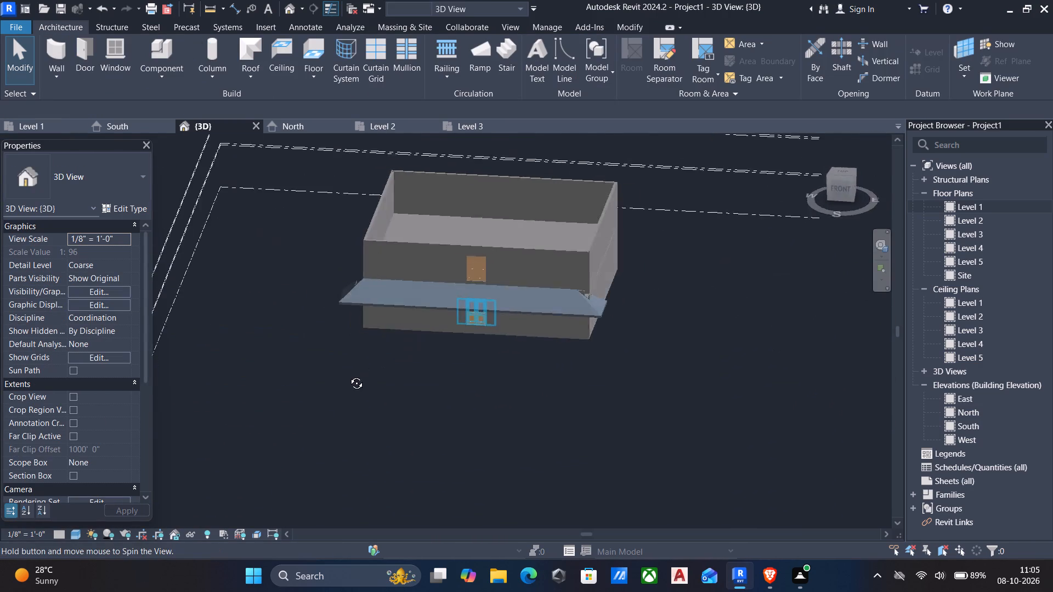
middle_click_drag(348, 375, 233, 314, "shift")
scroll(443, 292, "up", 4)
scroll(562, 308, "down", 4)
middle_click_drag(562, 314, 494, 338, "shift")
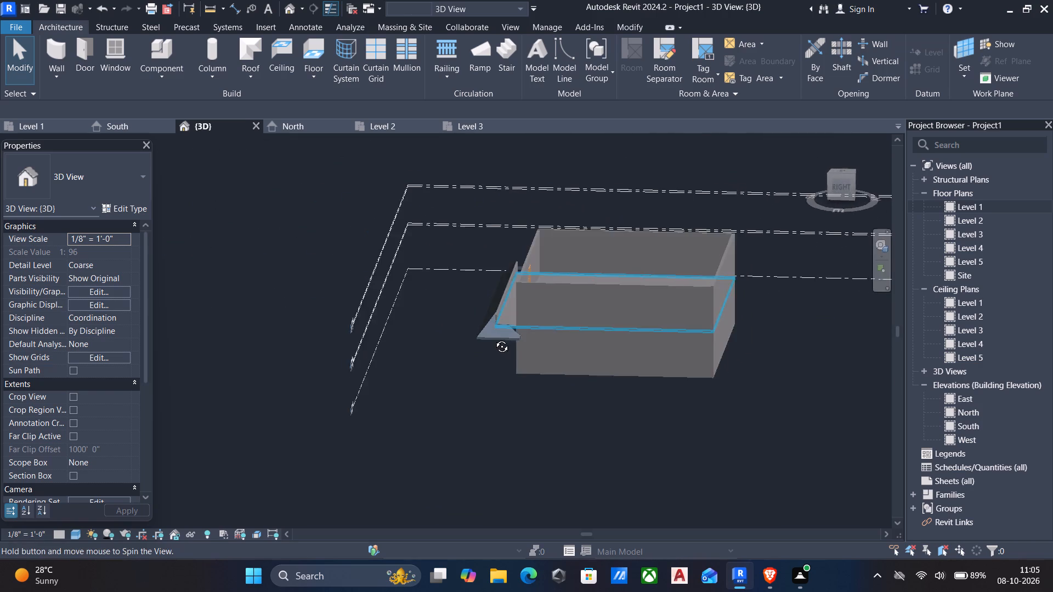
middle_click_drag(494, 338, 513, 334, "shift")
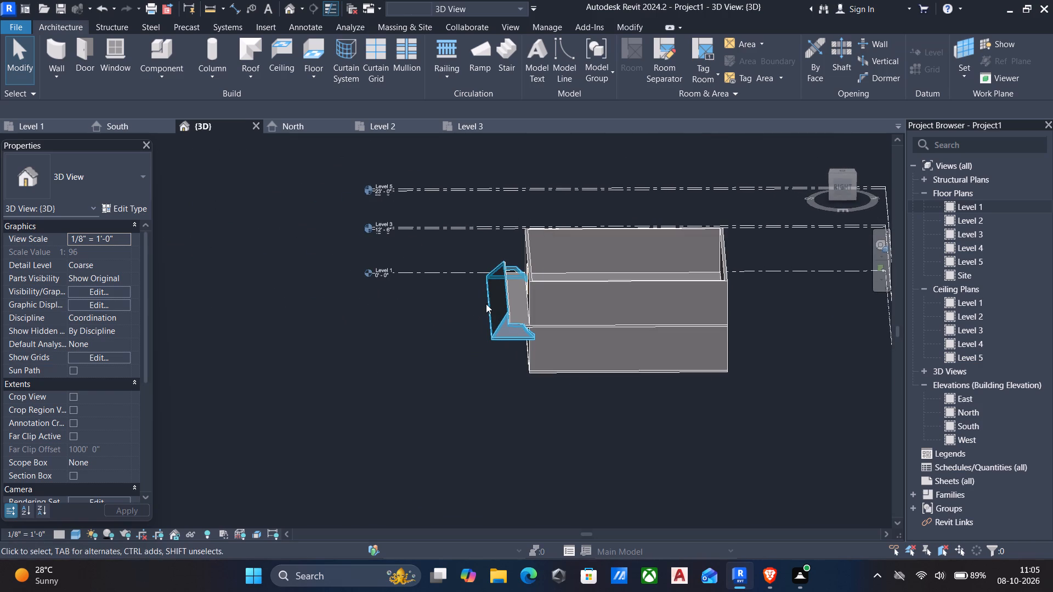
scroll(404, 298, "down", 4)
middle_click_drag(404, 298, 501, 277, "shift")
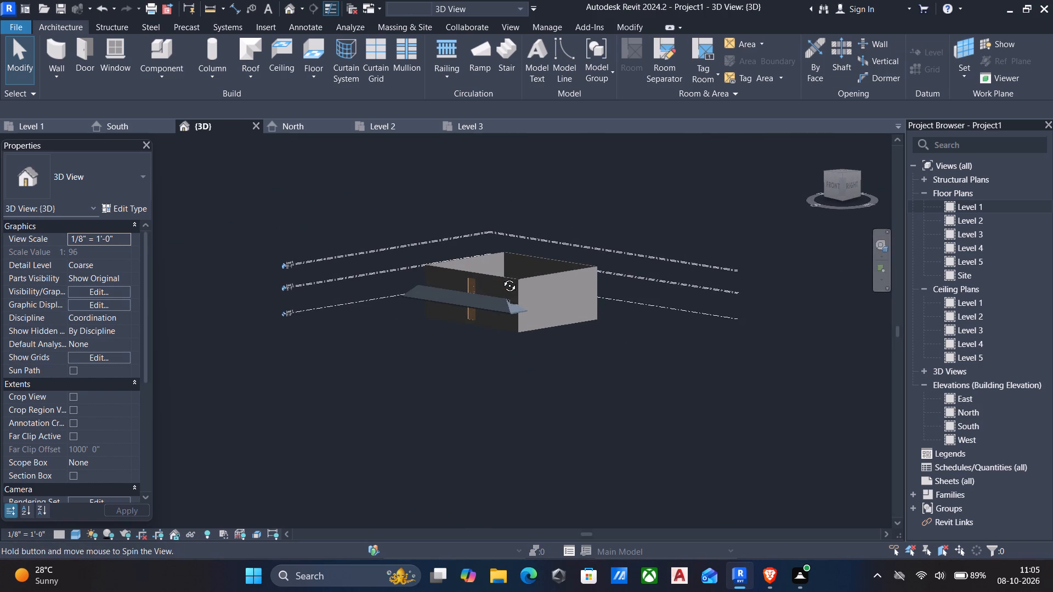
middle_click_drag(501, 277, 500, 278, "shift")
scroll(500, 278, "up", 6)
scroll(409, 344, "down", 3)
middle_click_drag(409, 344, 408, 344)
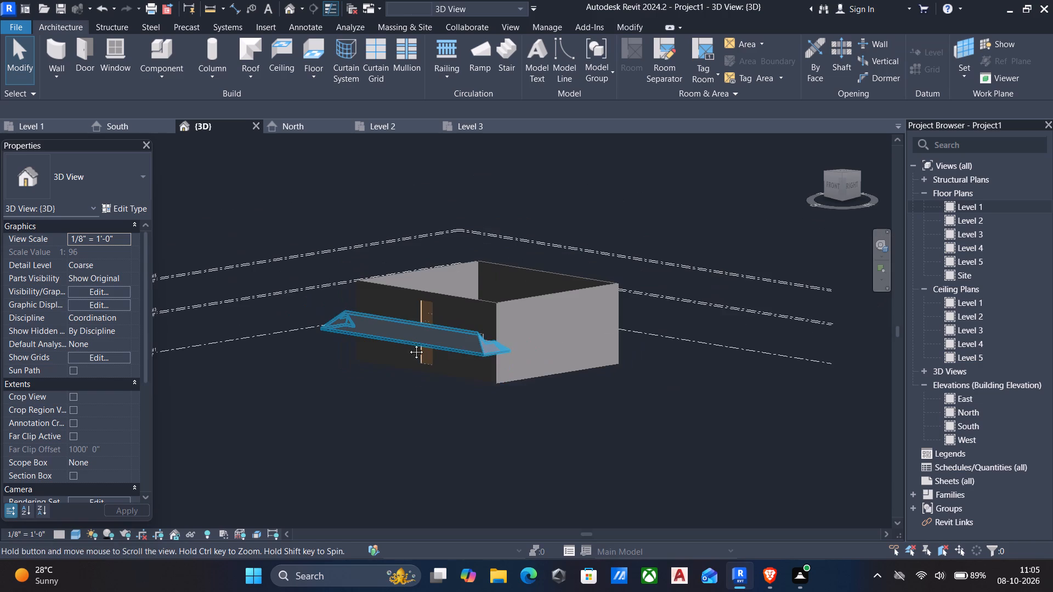
middle_click_drag(408, 344, 429, 334)
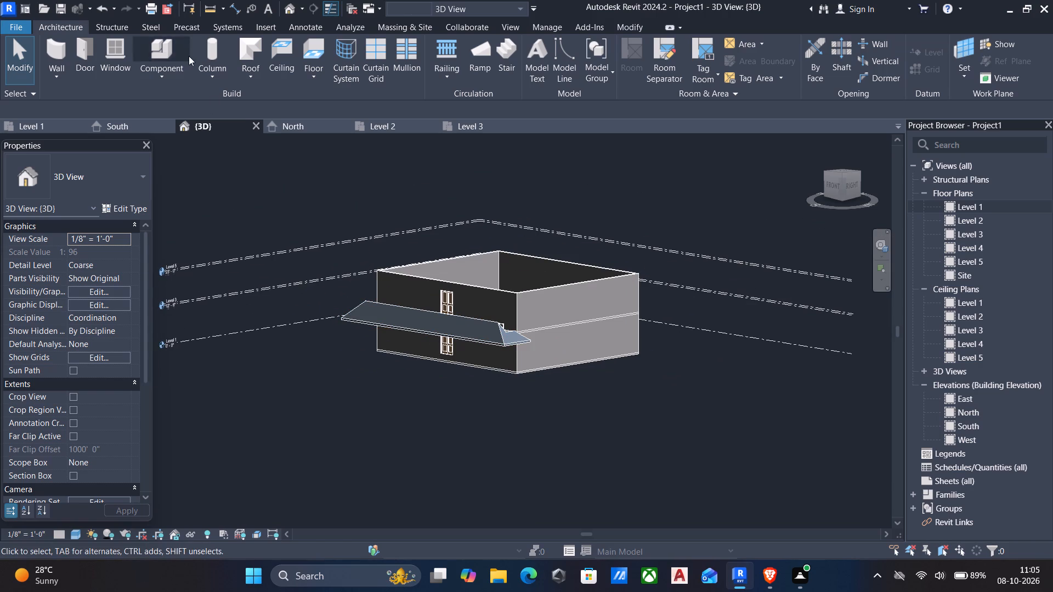
Create an in-place model component in the Generic Models category, keeping the default name.
left_click(159, 77)
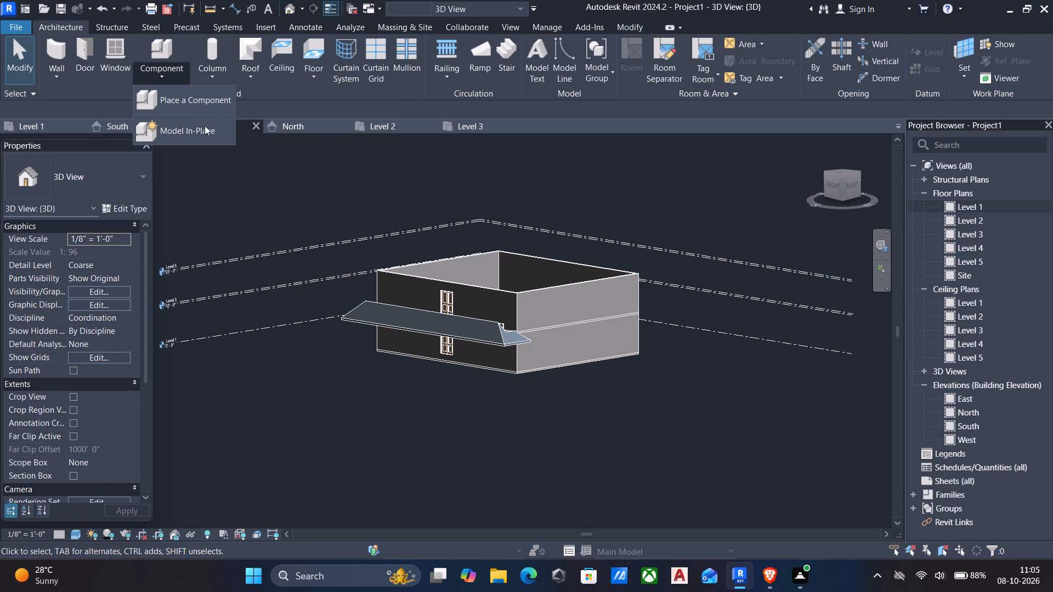
left_click(189, 126)
scroll(458, 242, "down", 2)
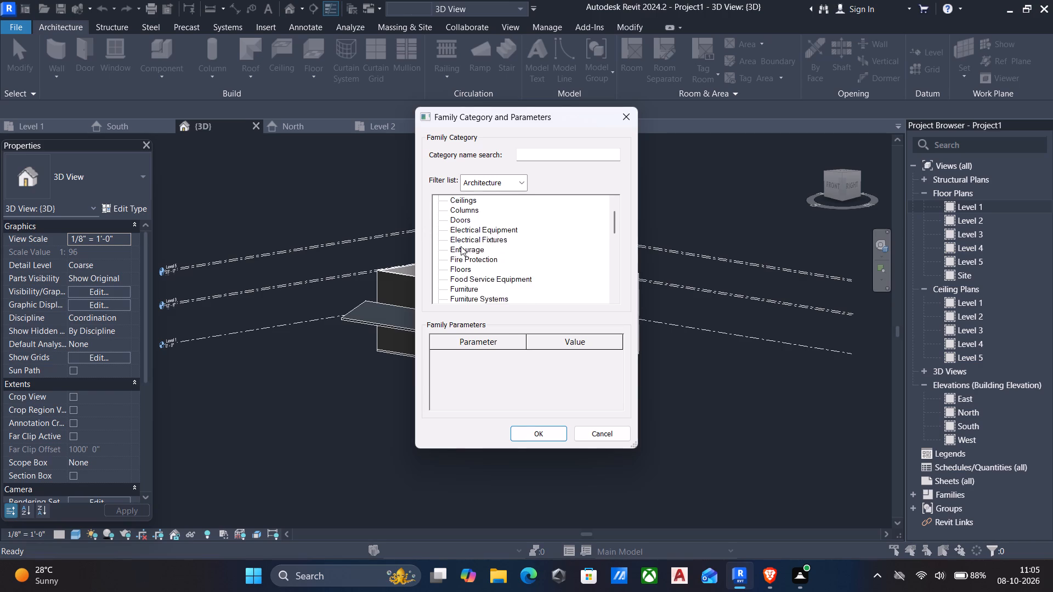
scroll(461, 246, "down", 4)
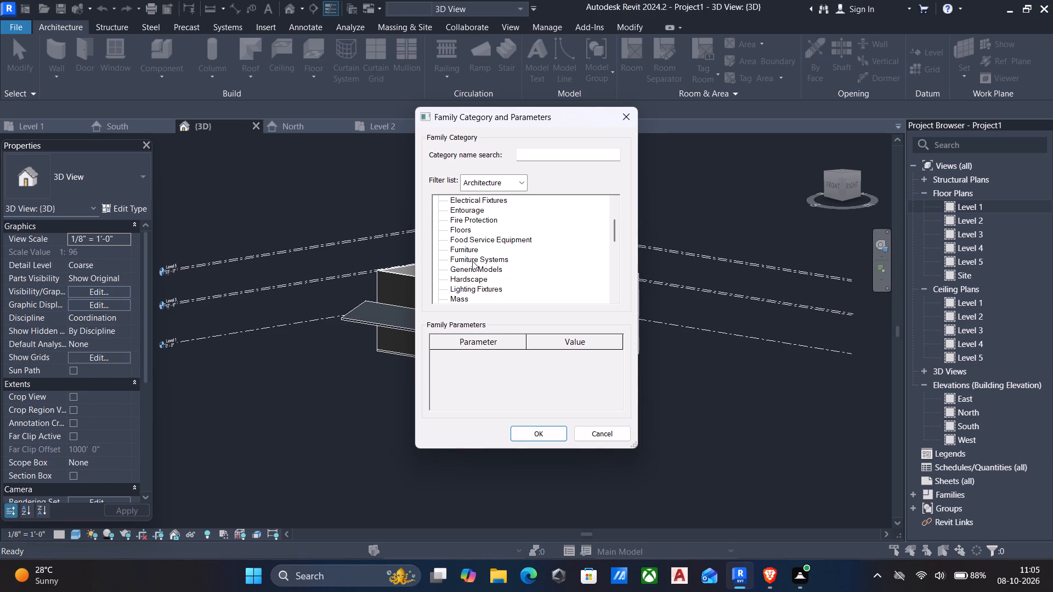
left_click(472, 265)
left_click(532, 435)
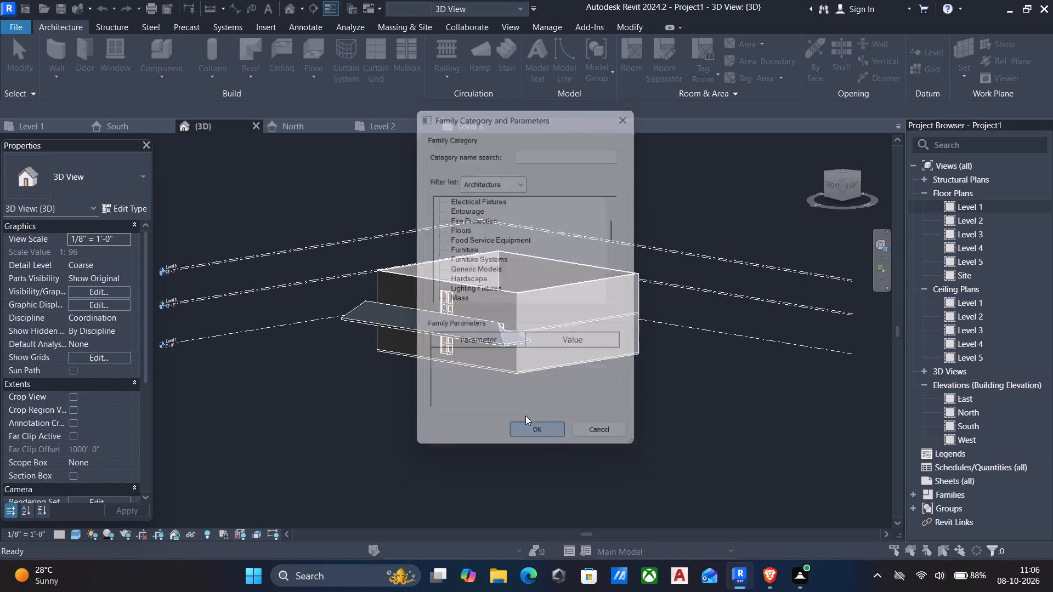
left_click(522, 310)
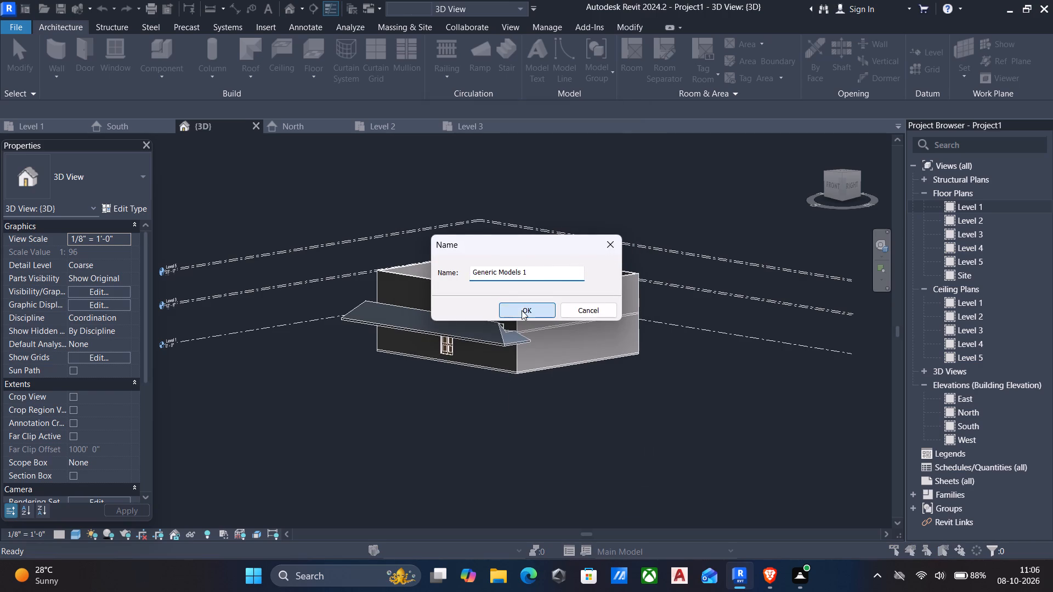
Sketch a rectangular extrusion profile about 60'-9" long and 2'-3" high along the front wall's base, using the 6" floor's front face as work plane.
scroll(480, 375, "up", 10)
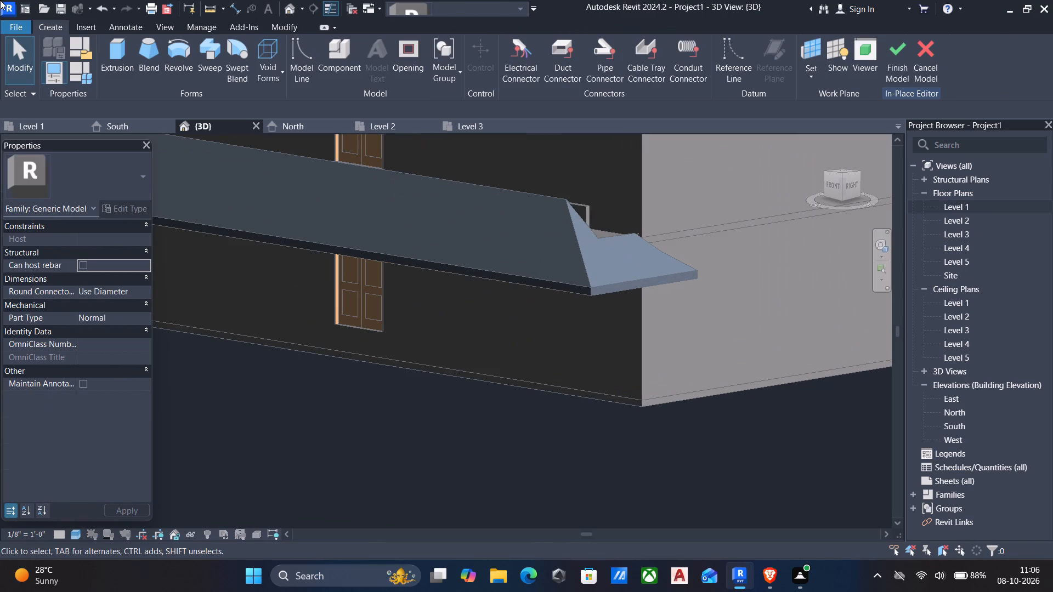
left_click(114, 56)
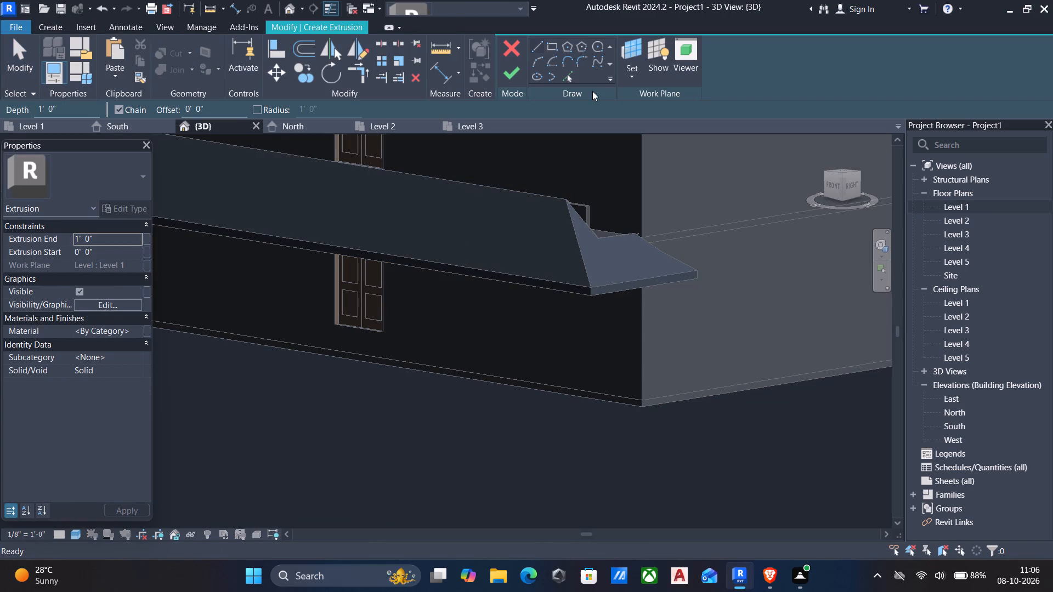
left_click(631, 79)
left_click(659, 124)
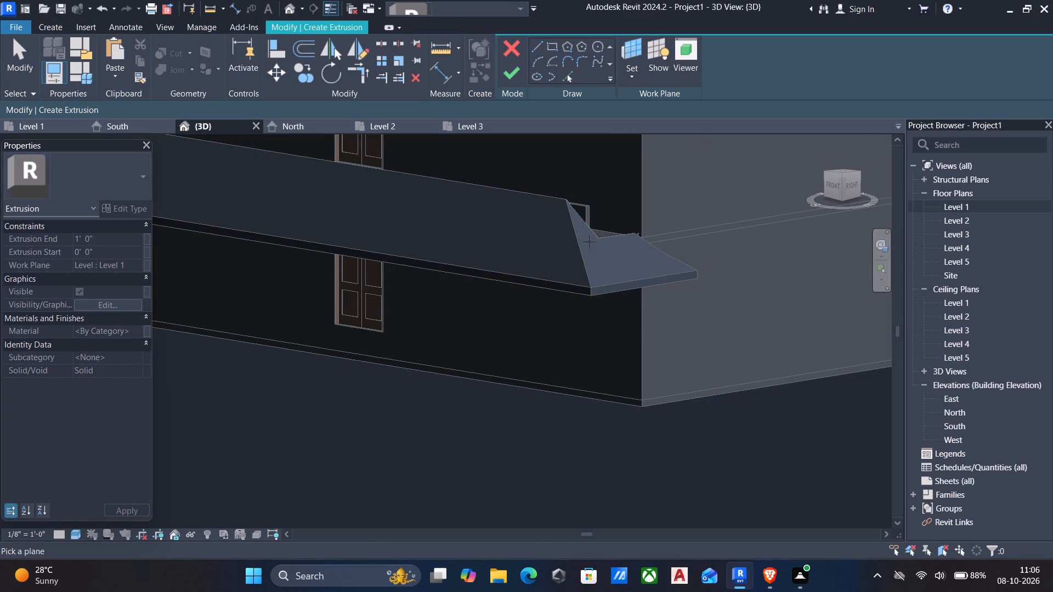
left_click(495, 379)
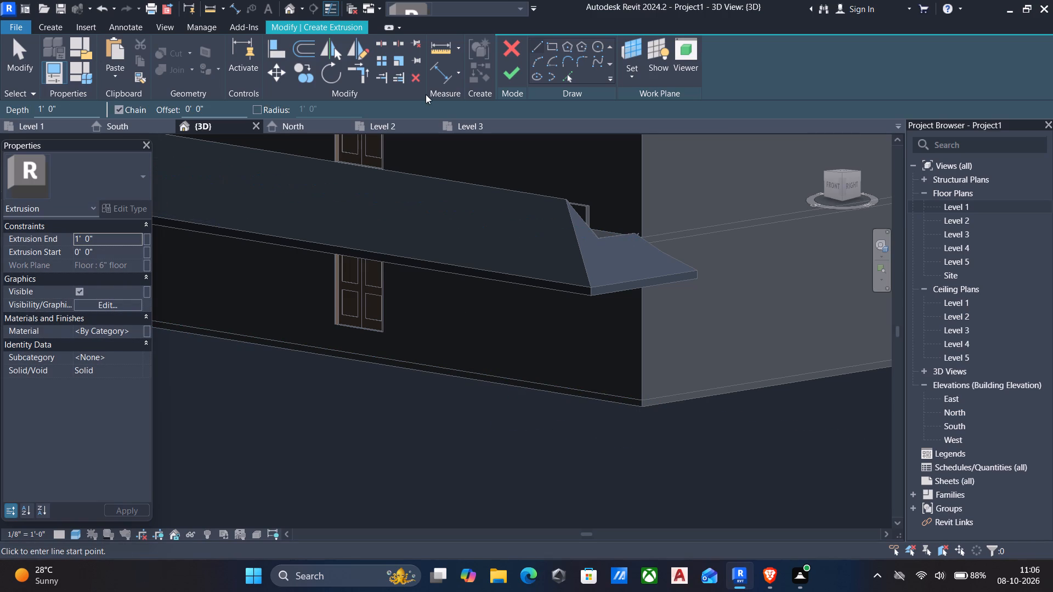
left_click(547, 43)
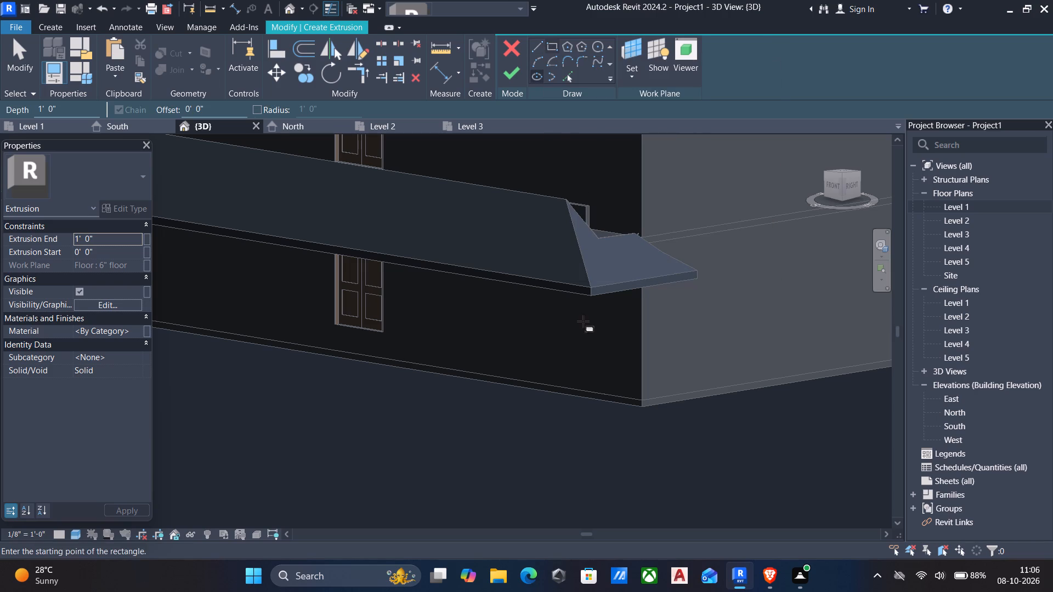
left_click(642, 411)
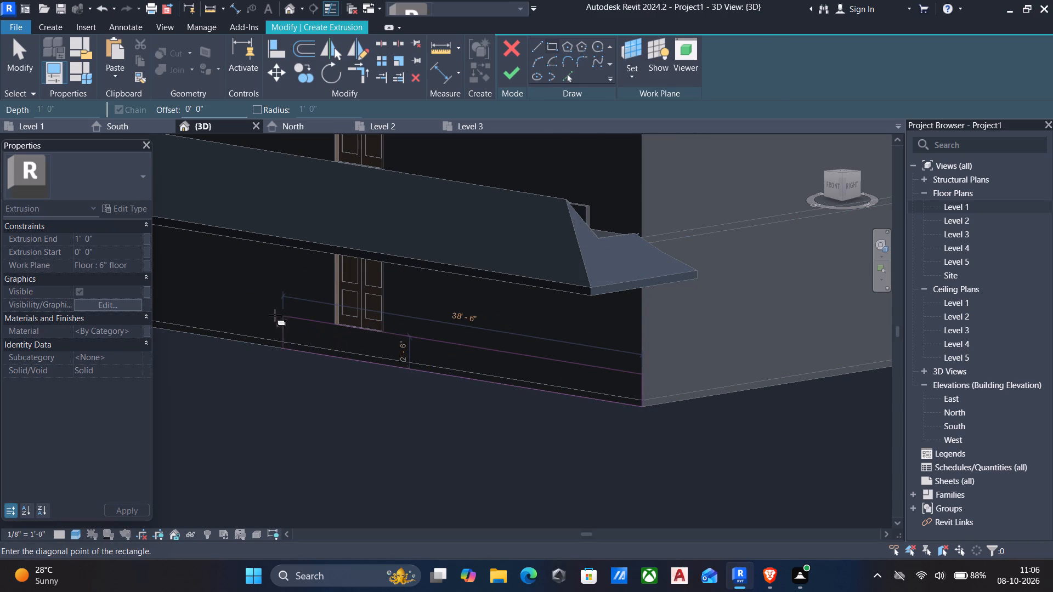
scroll(271, 314, "down", 3)
middle_click_drag(271, 314, 502, 331)
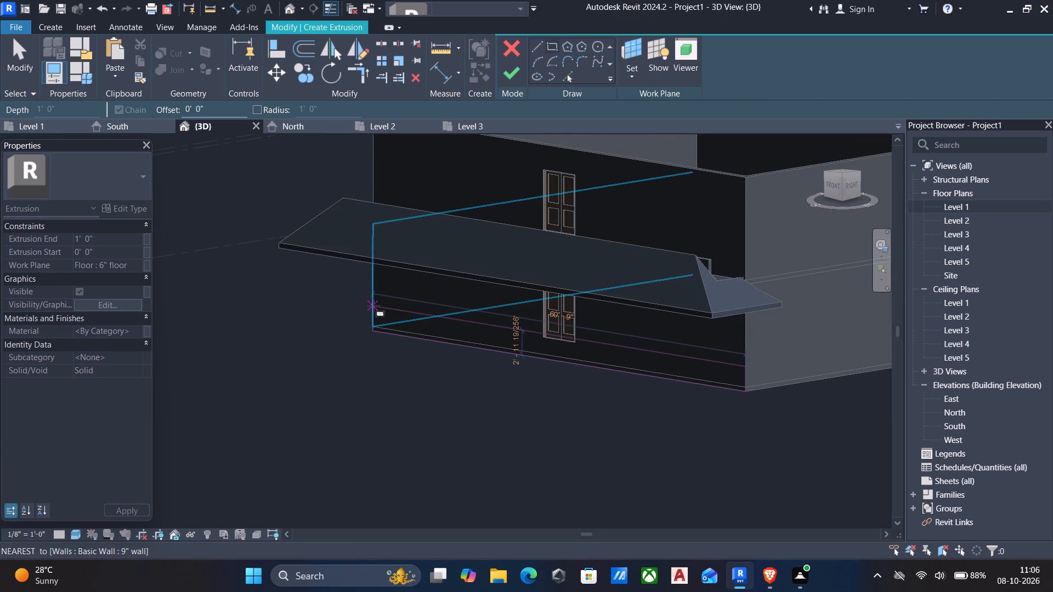
scroll(371, 310, "up", 4)
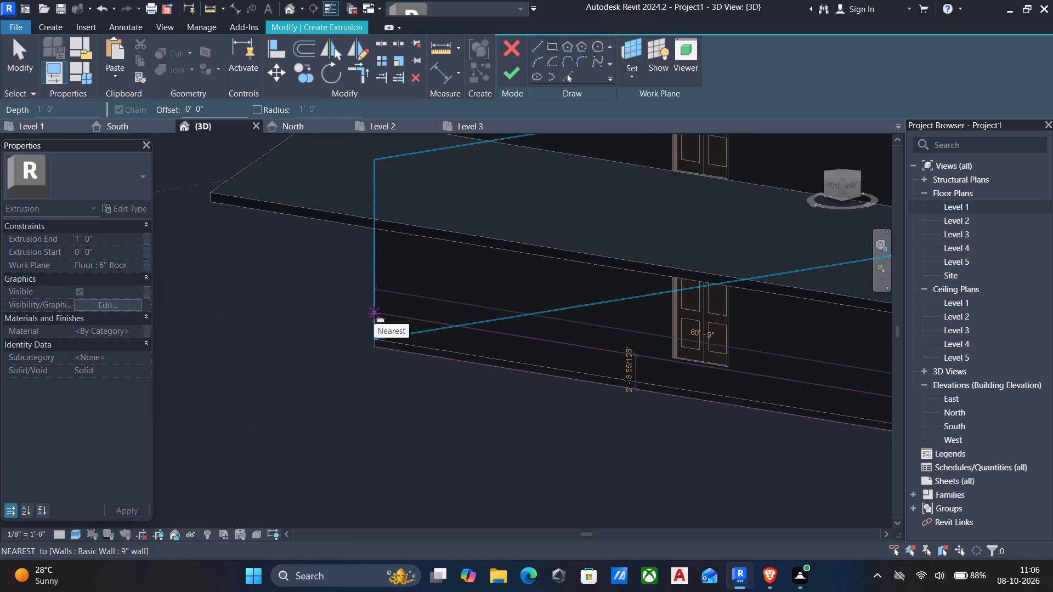
left_click(374, 312)
scroll(460, 348, "down", 5)
key("Escape")
scroll(481, 368, "down", 1)
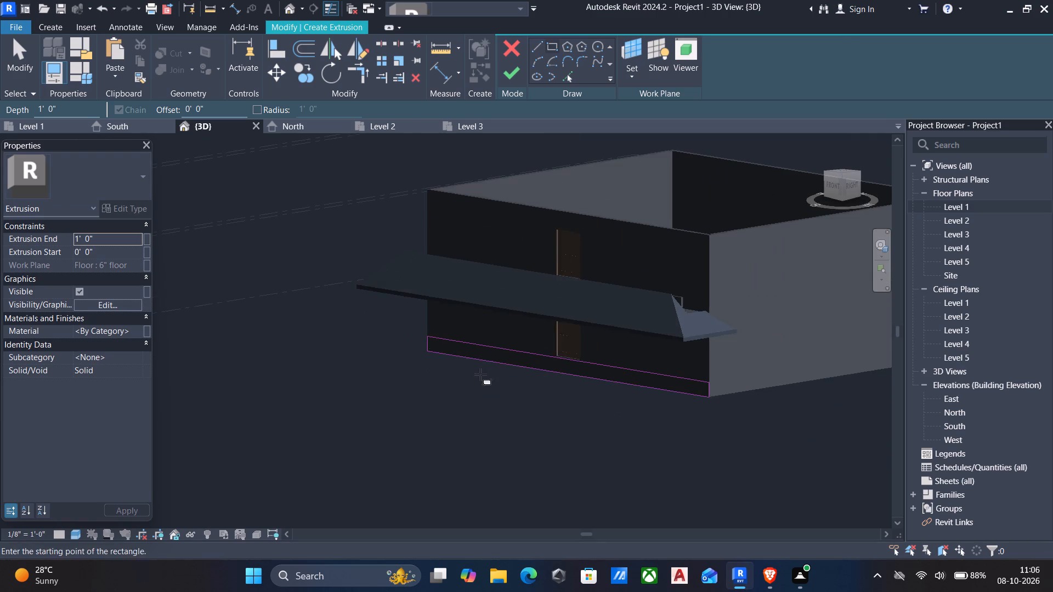
Check the rectangular profile's long upper line and finish the sketch to generate the extrusion along the front wall's base.
middle_click(477, 374)
scroll(551, 386, "up", 4)
key("Escape")
scroll(590, 366, "up", 5)
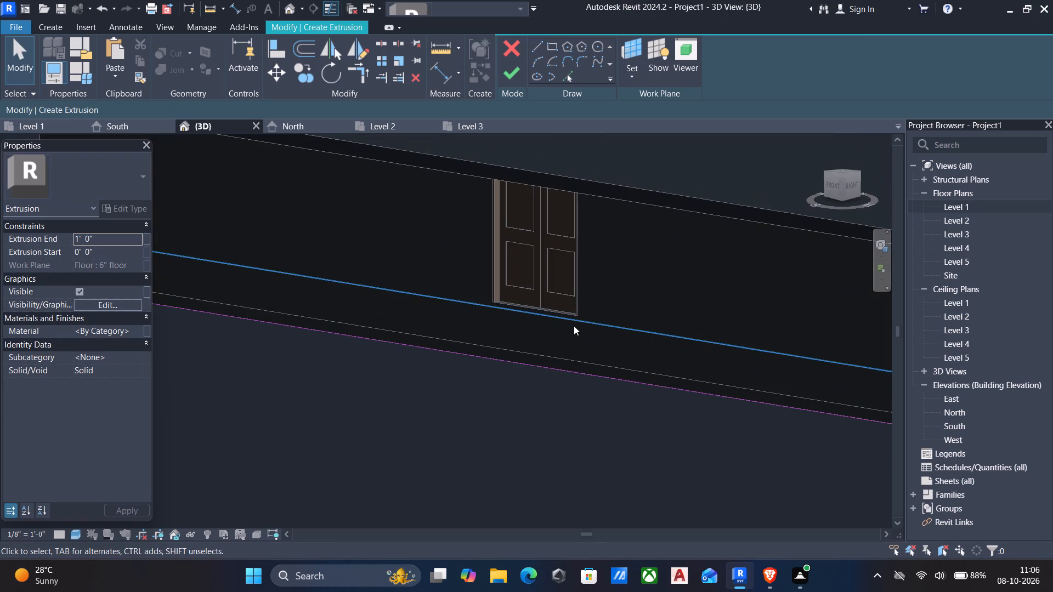
left_click(574, 325)
key("Up")
scroll(574, 325, "down", 4)
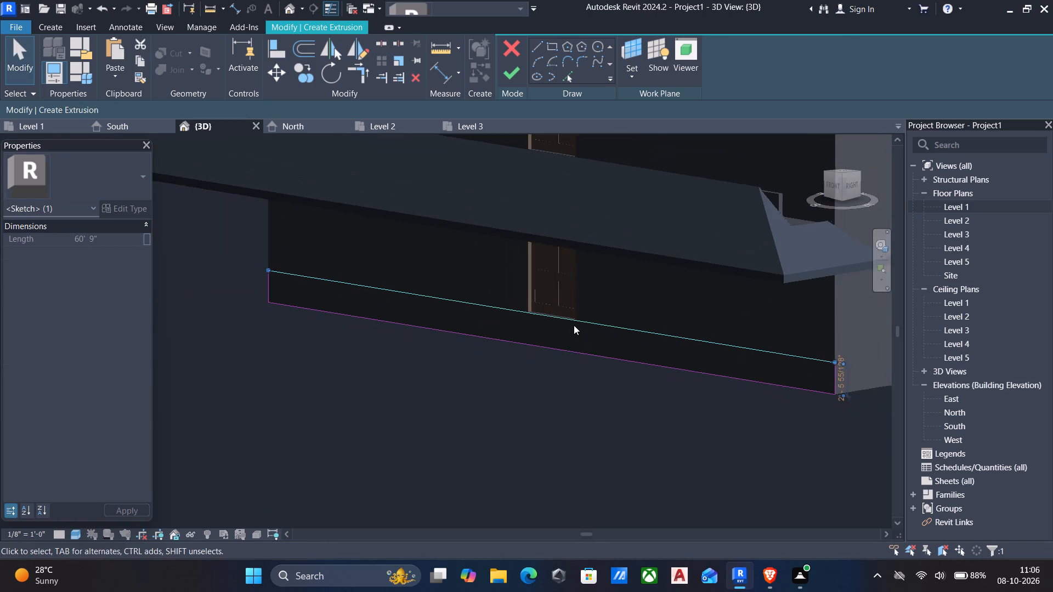
scroll(574, 325, "down", 1)
middle_click_drag(574, 325, 556, 329, "shift")
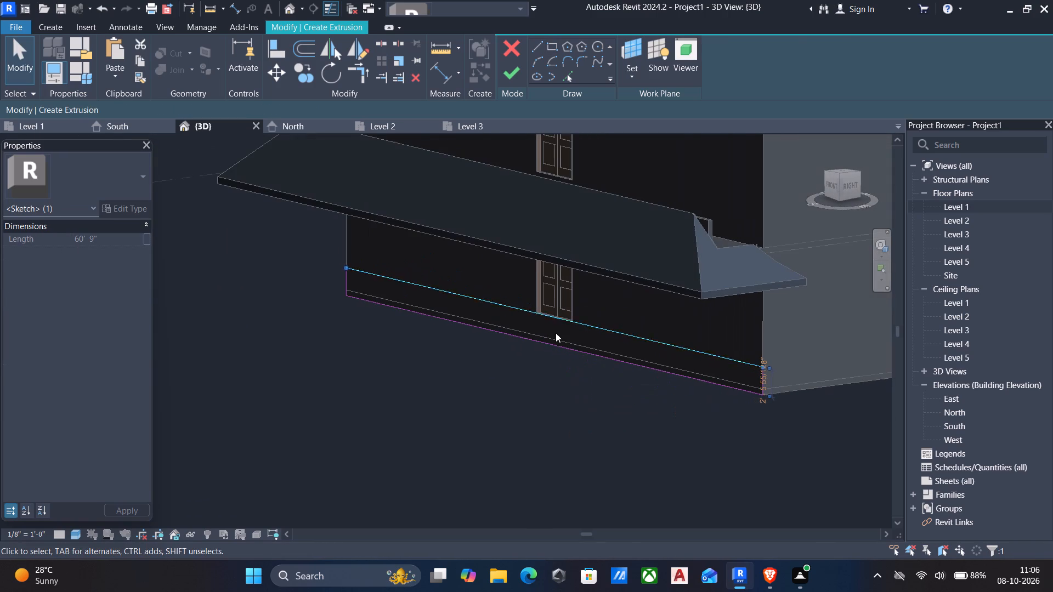
left_click(512, 75)
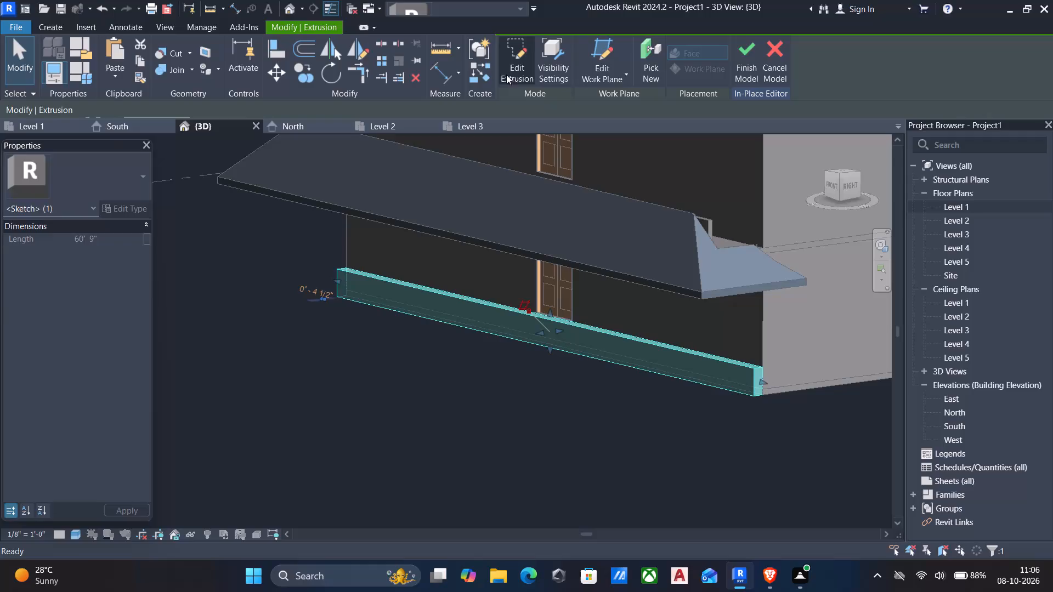
Stretch the extrusion's front face outward from the front wall to a depth of about 10'-0", forming a platform.
left_click_drag(540, 336, 535, 339)
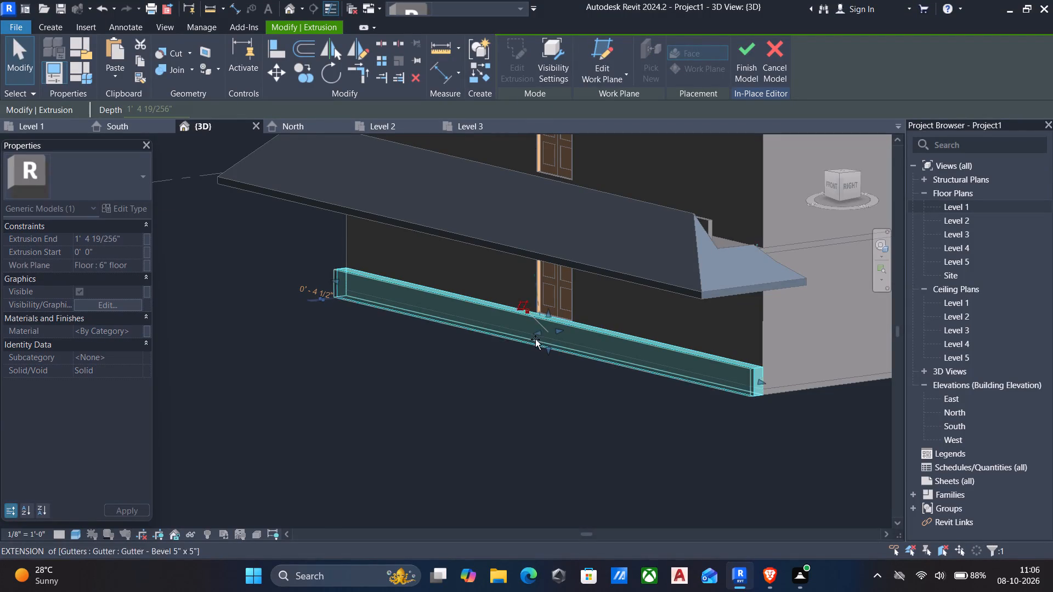
left_click_drag(535, 339, 464, 384)
scroll(462, 385, "down", 5)
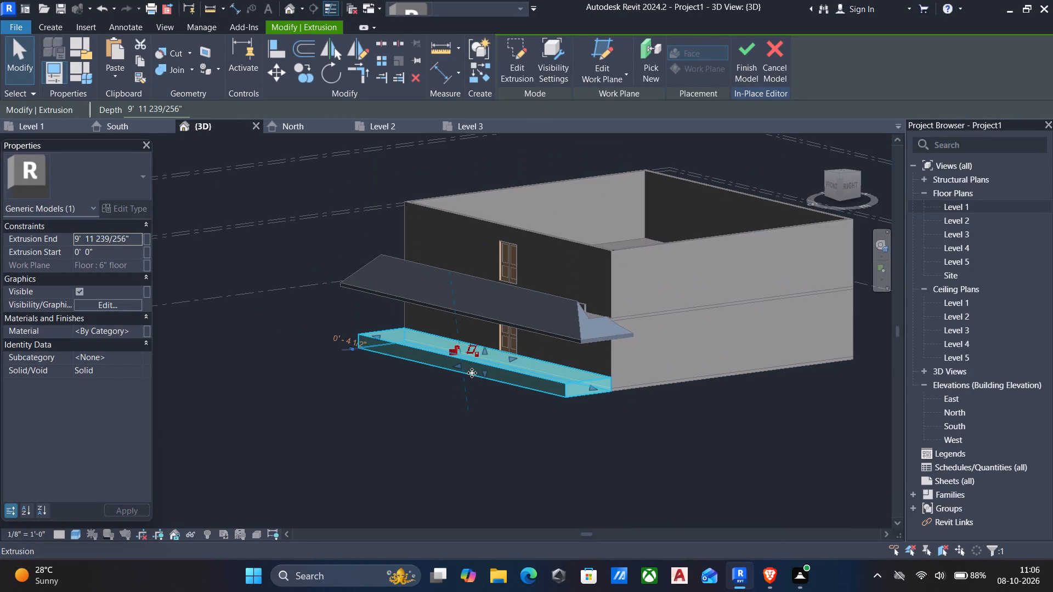
middle_click_drag(469, 373, 755, 429)
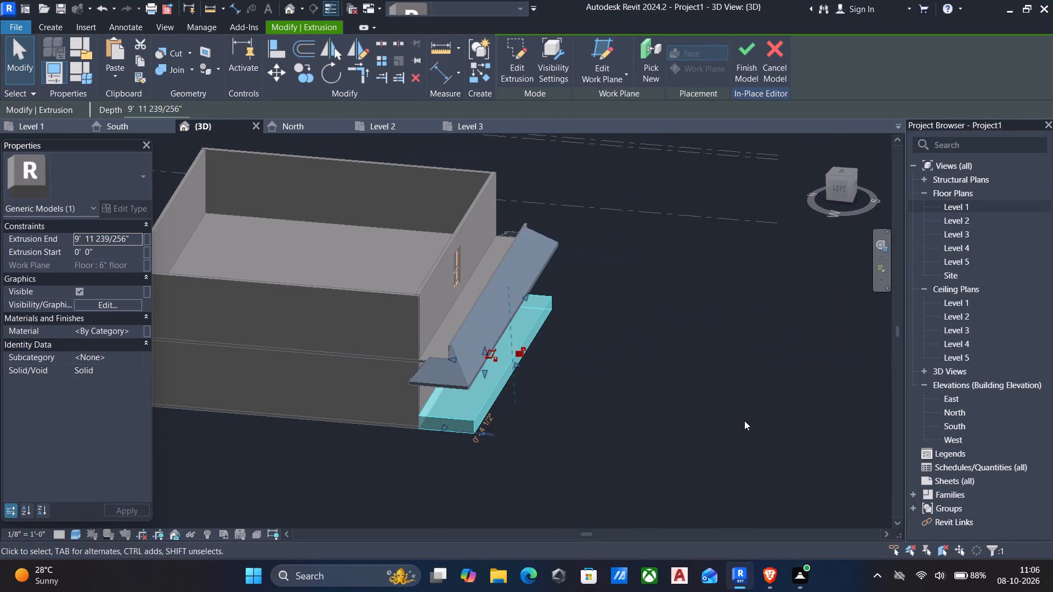
key("Escape")
Examine the platform beneath the wraparound roof in 3D from its ends, from above and from the front.
scroll(497, 371, "up", 2)
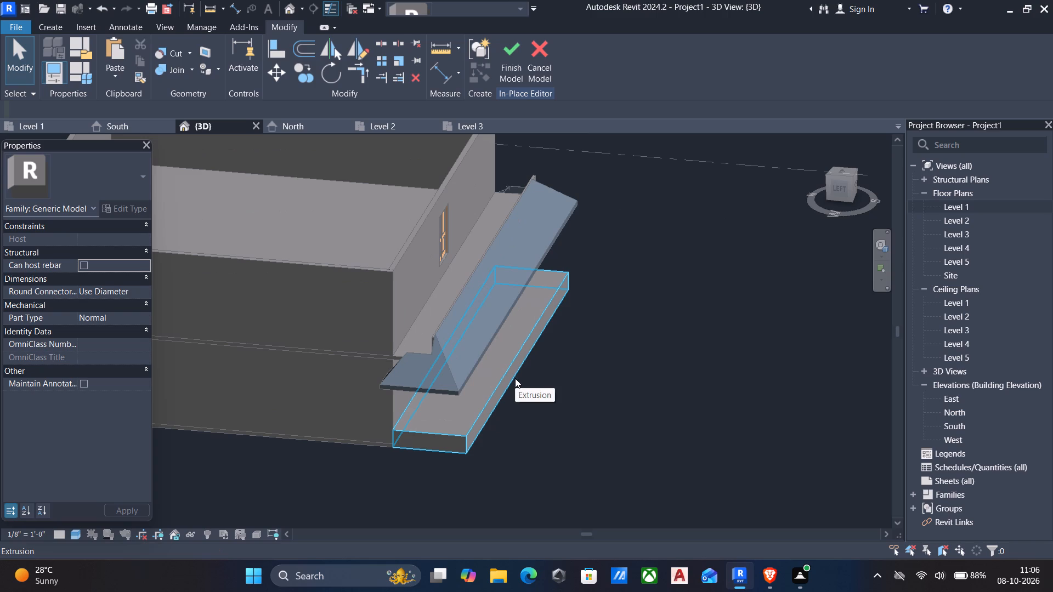
scroll(519, 382, "down", 1)
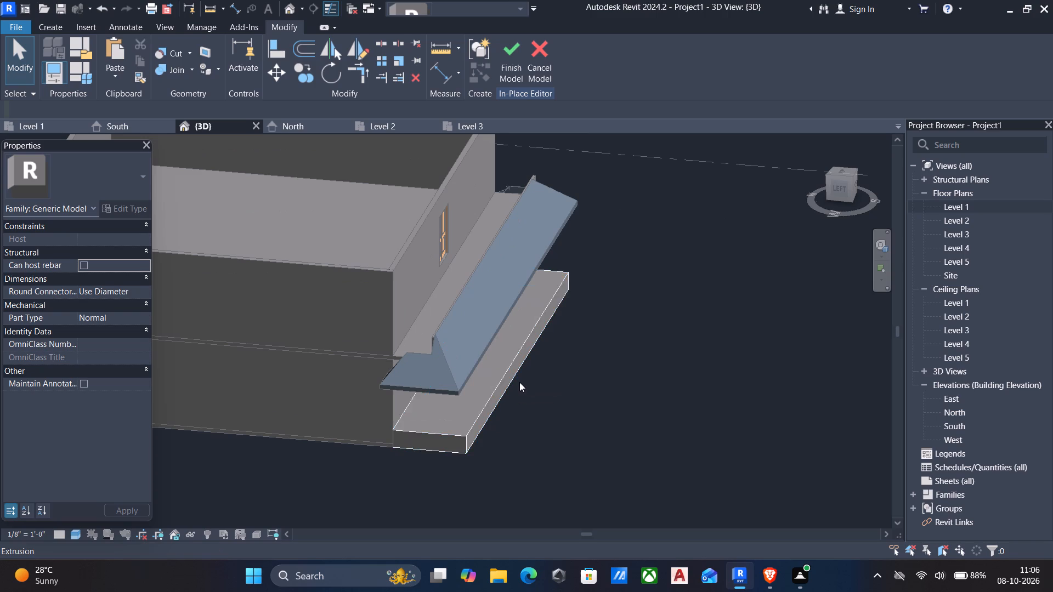
middle_click_drag(519, 382, 324, 591, "shift")
middle_click_drag(364, 408, 362, 408, "shift")
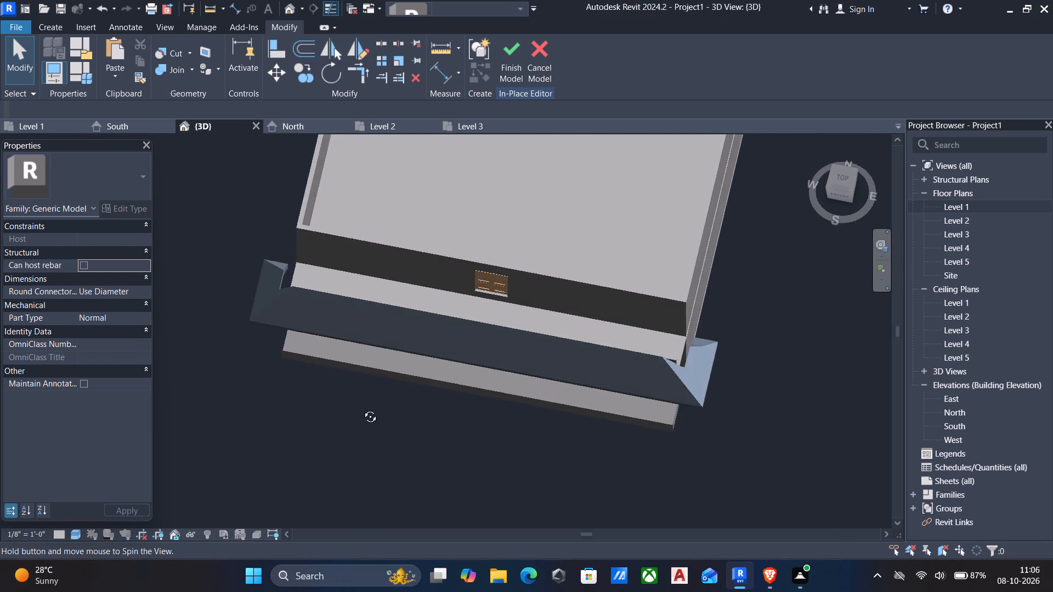
middle_click_drag(362, 408, 518, 459, "shift")
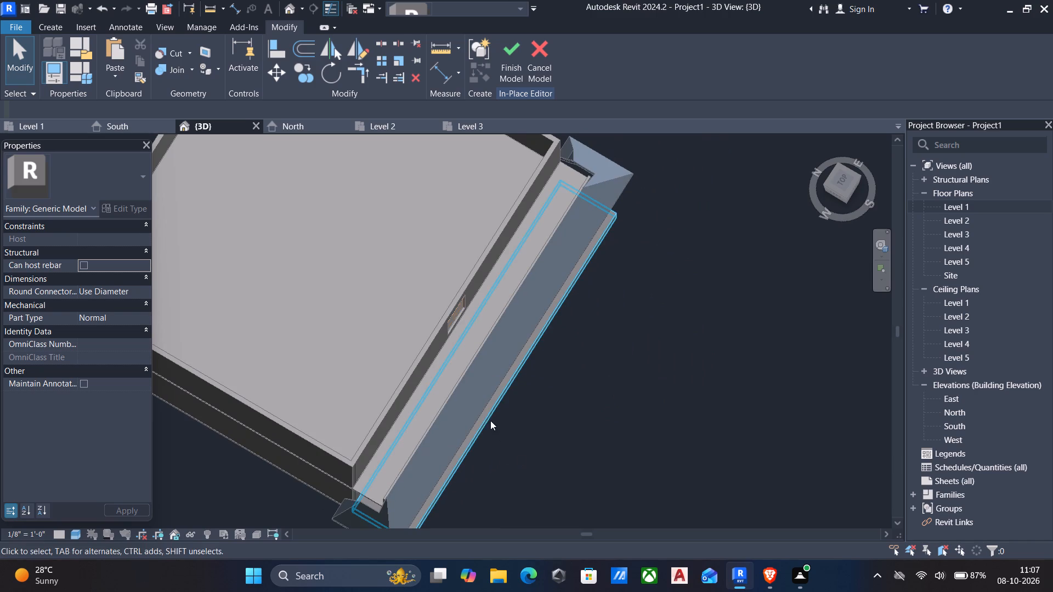
scroll(487, 408, "down", 1, "shift")
middle_click_drag(486, 411, 479, 412, "shift")
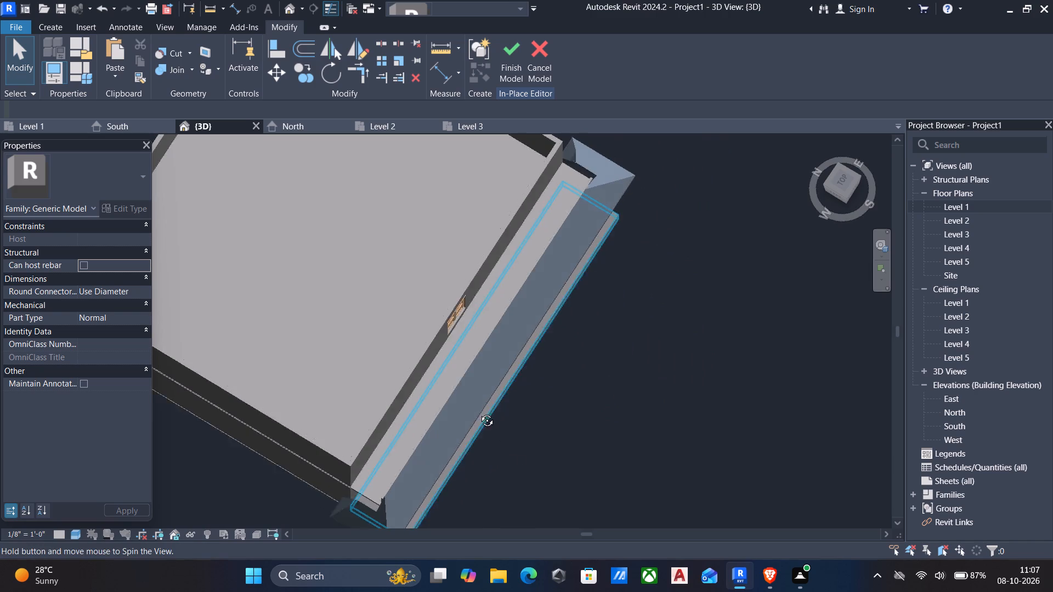
middle_click_drag(479, 412, 348, 161, "shift")
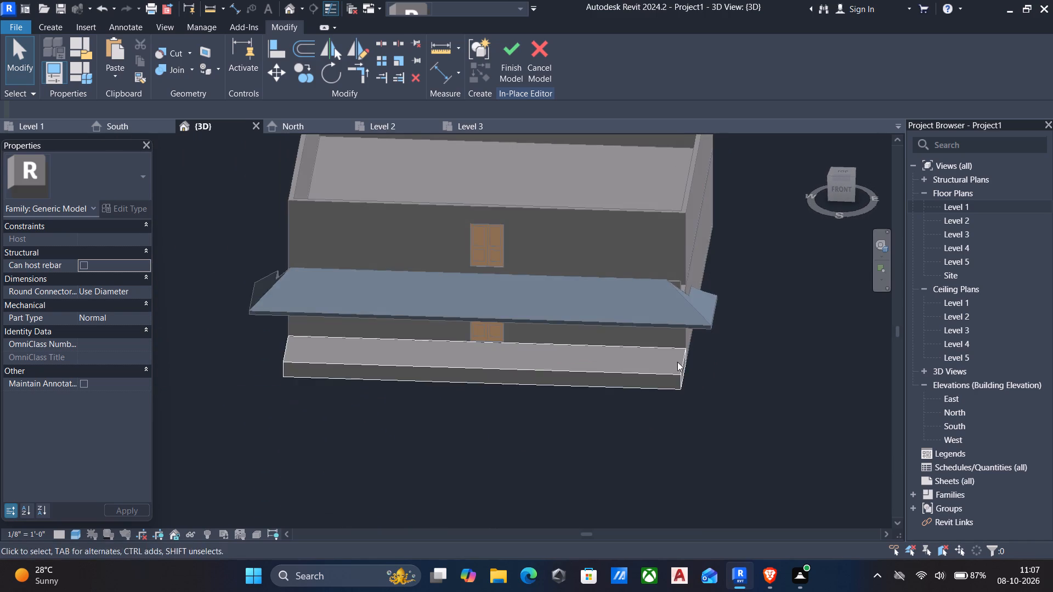
scroll(789, 459, "up", 3)
scroll(367, 365, "down", 1)
middle_click_drag(369, 371, 460, 350)
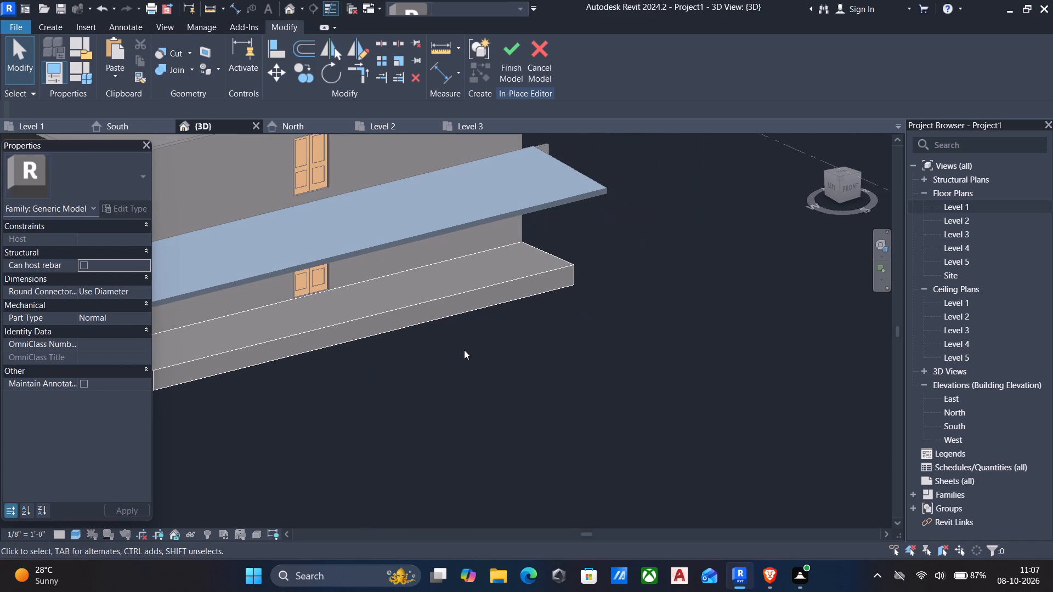
scroll(494, 366, "down", 4)
middle_click_drag(489, 377, 346, 397, "shift")
scroll(346, 397, "up", 2, "shift")
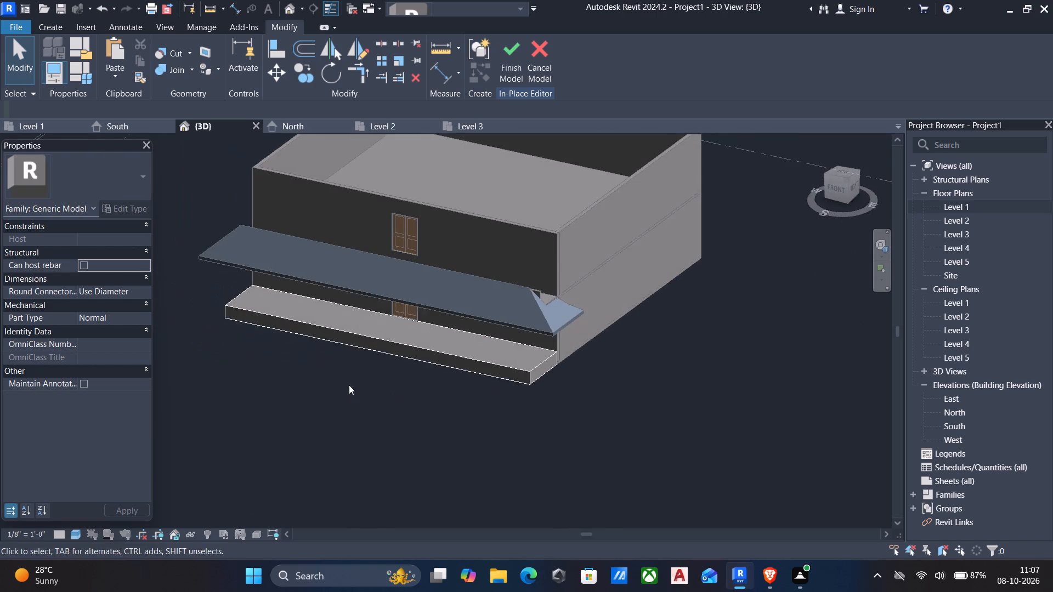
scroll(349, 385, "up", 2, "shift")
Start a second extrusion in the in-place model, picking the platform's right-side end face as its work plane.
left_click(52, 32)
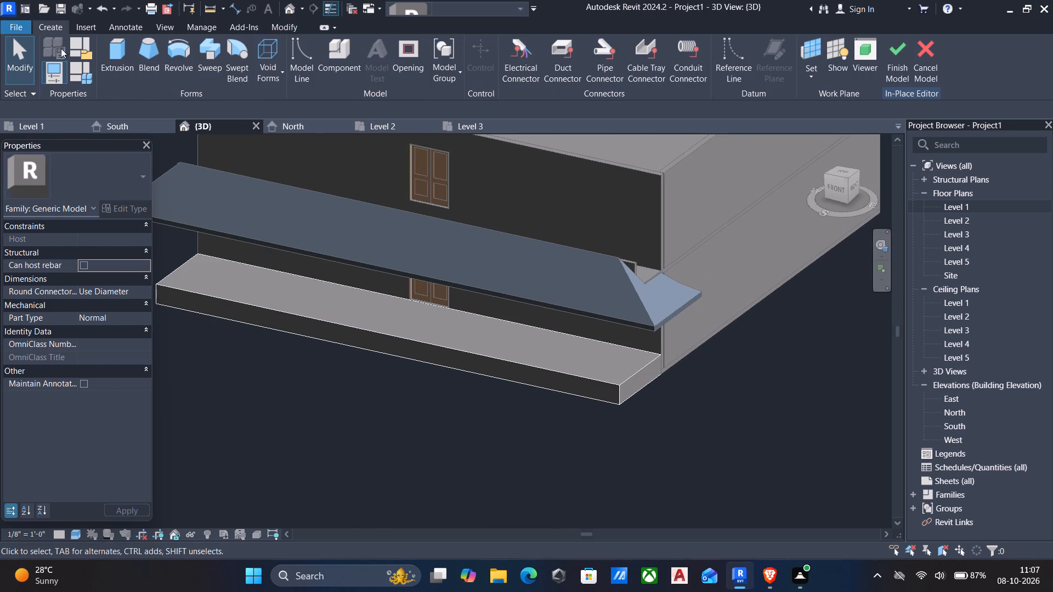
left_click(109, 59)
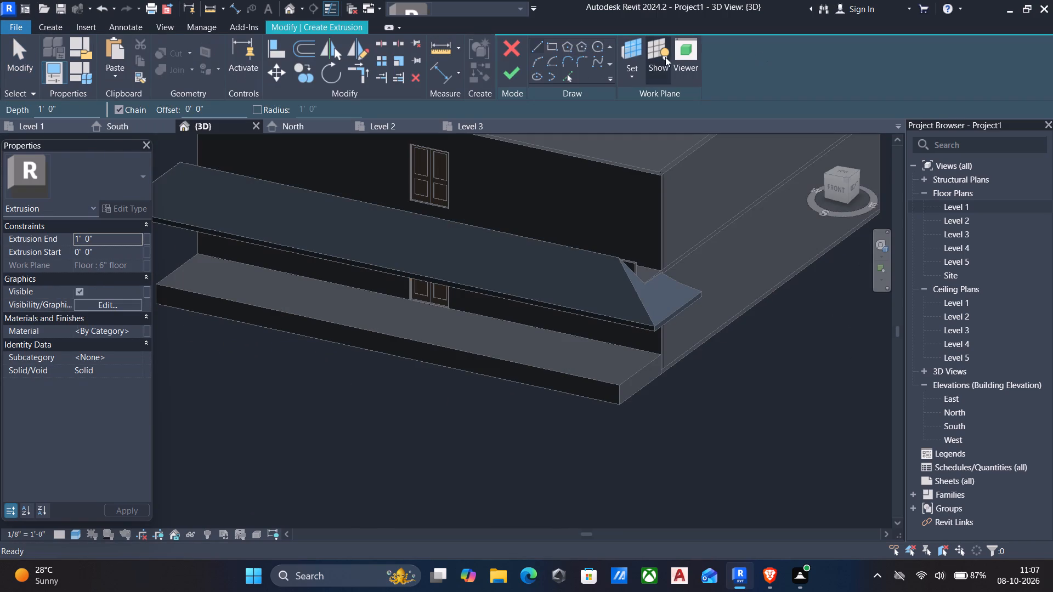
left_click(640, 83)
left_click(671, 127)
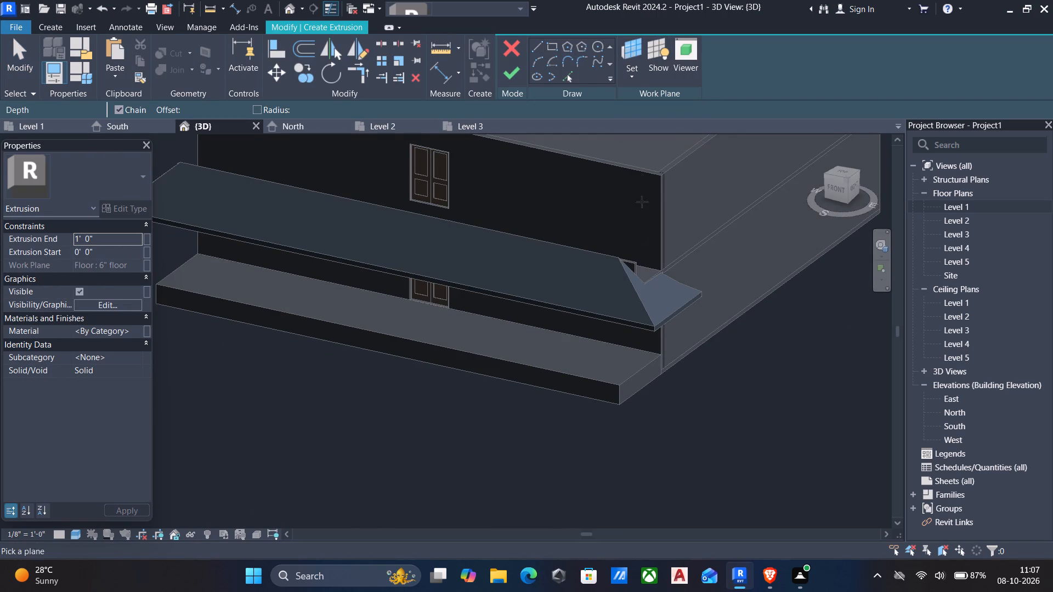
scroll(635, 310, "down", 1)
left_click(636, 379)
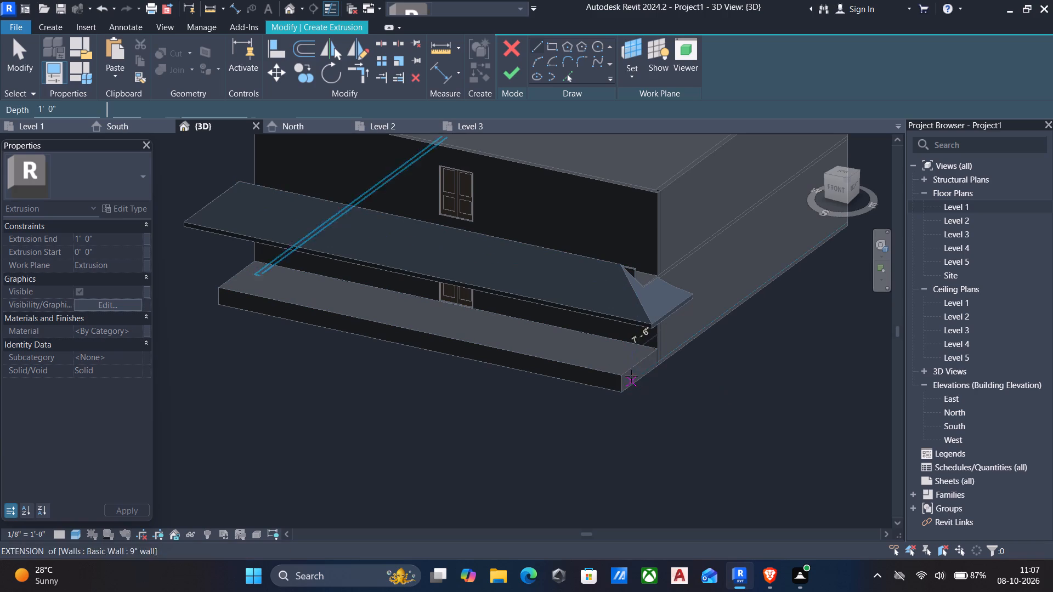
Sketch a stair profile up the platform's front edge, out 1', down 6" plus 2", and out another 1'.
left_click(539, 42)
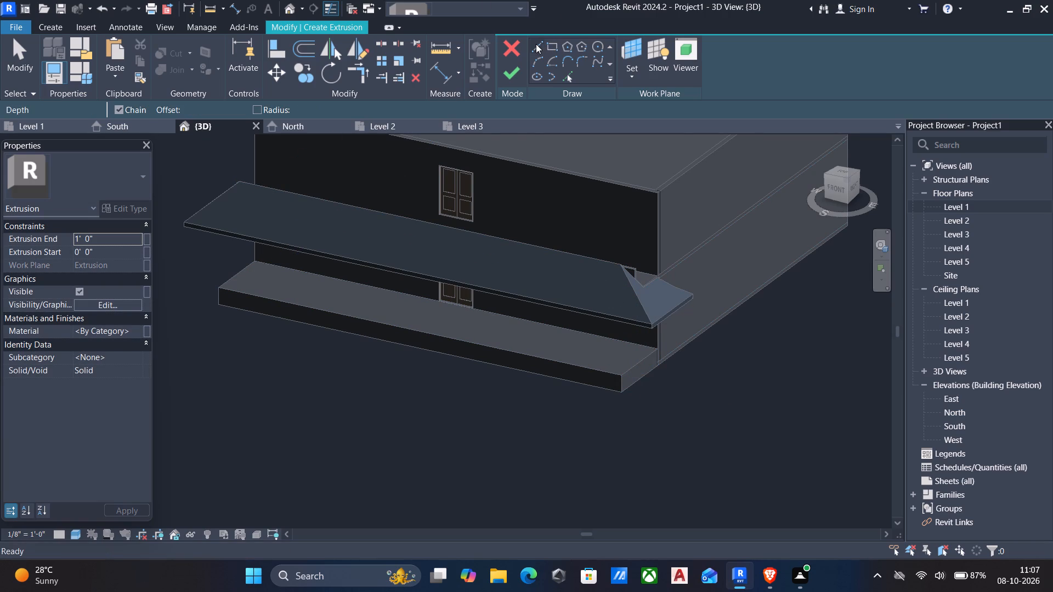
scroll(602, 362, "down", 2)
middle_click_drag(622, 422, 470, 376, "shift")
scroll(442, 386, "up", 5)
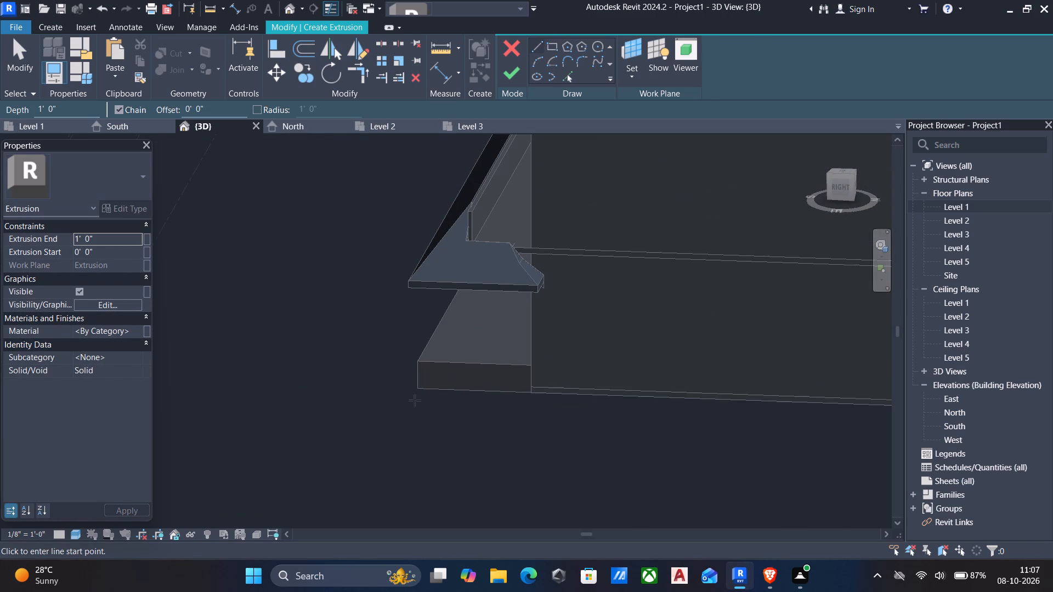
left_click(423, 390)
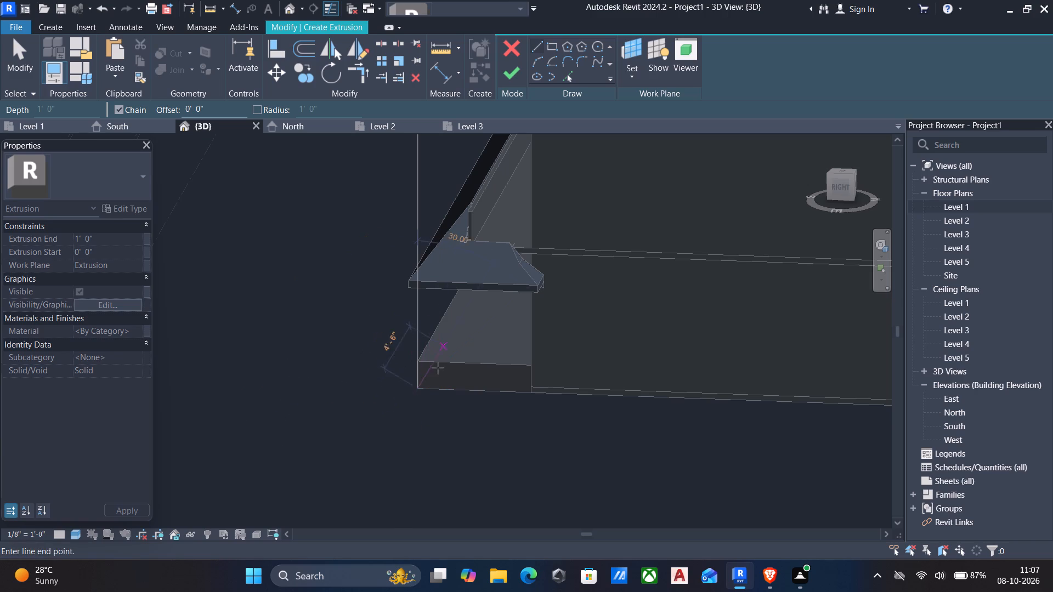
scroll(418, 365, "up", 5)
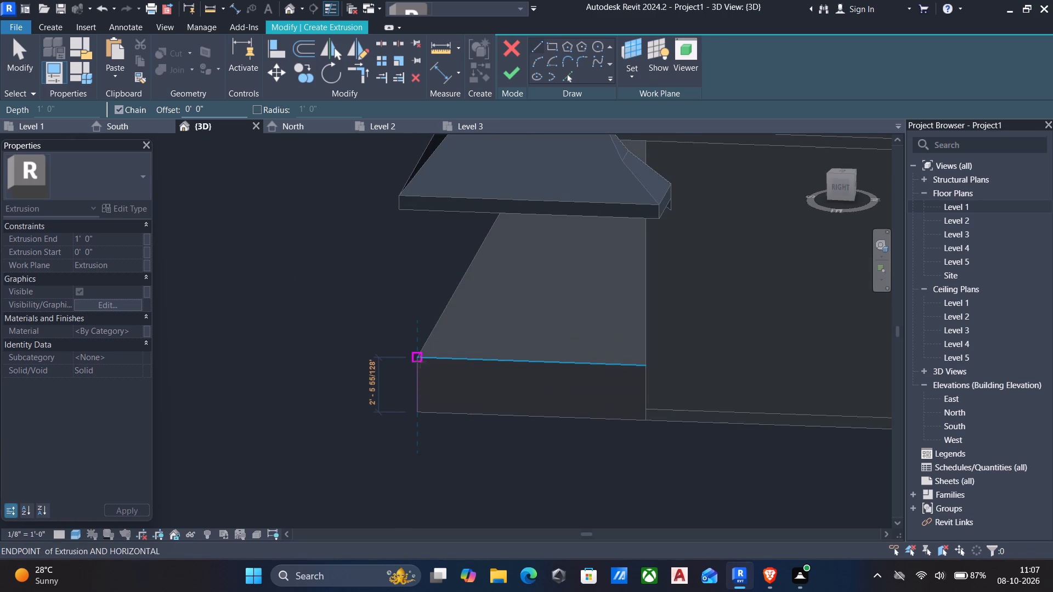
left_click(420, 362)
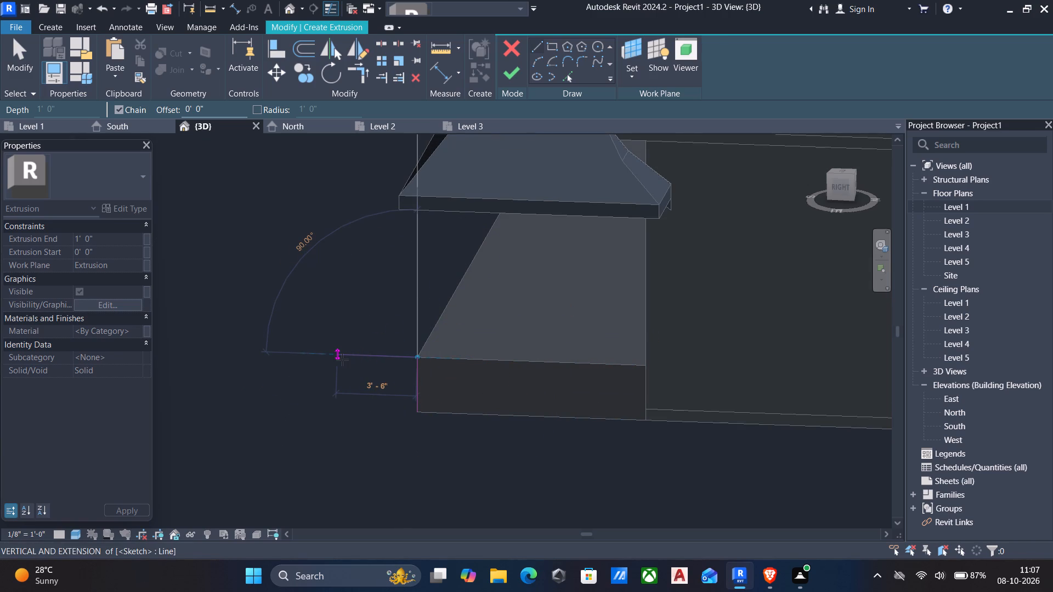
type("1'")
key("Return")
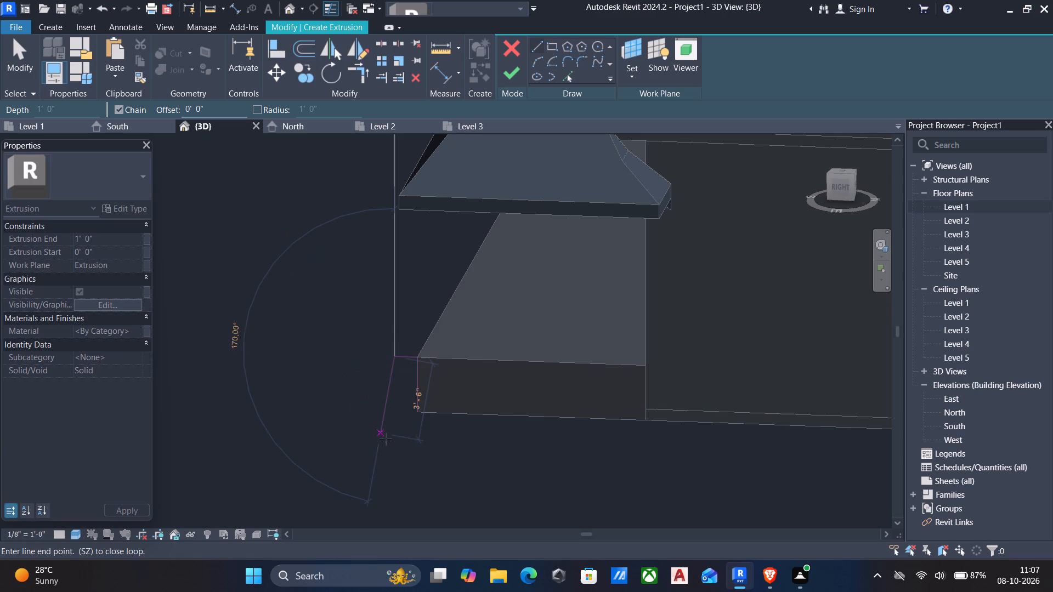
type("6\"")
key("Return")
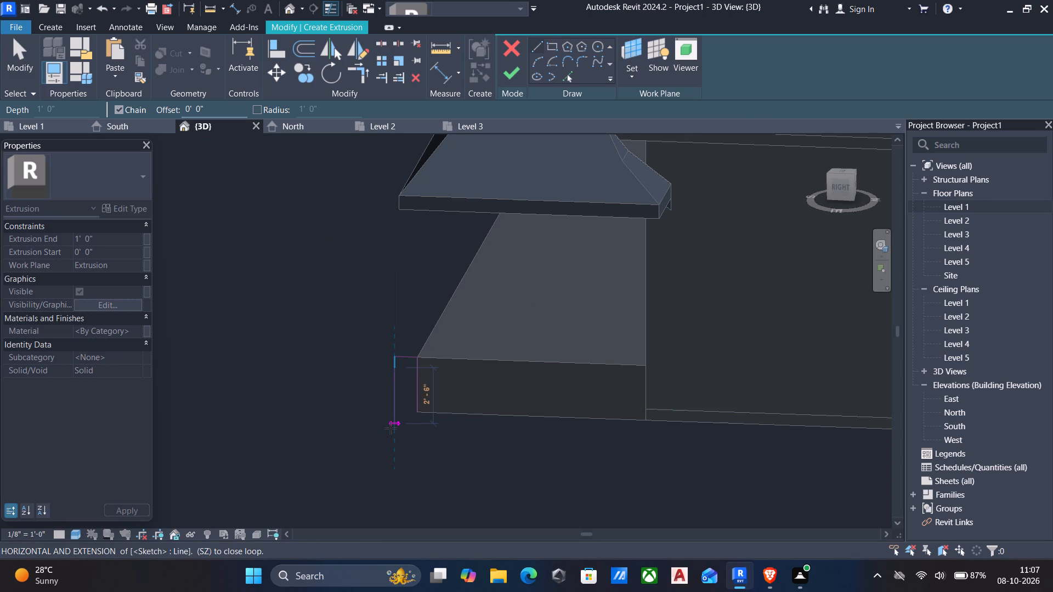
type("2\"")
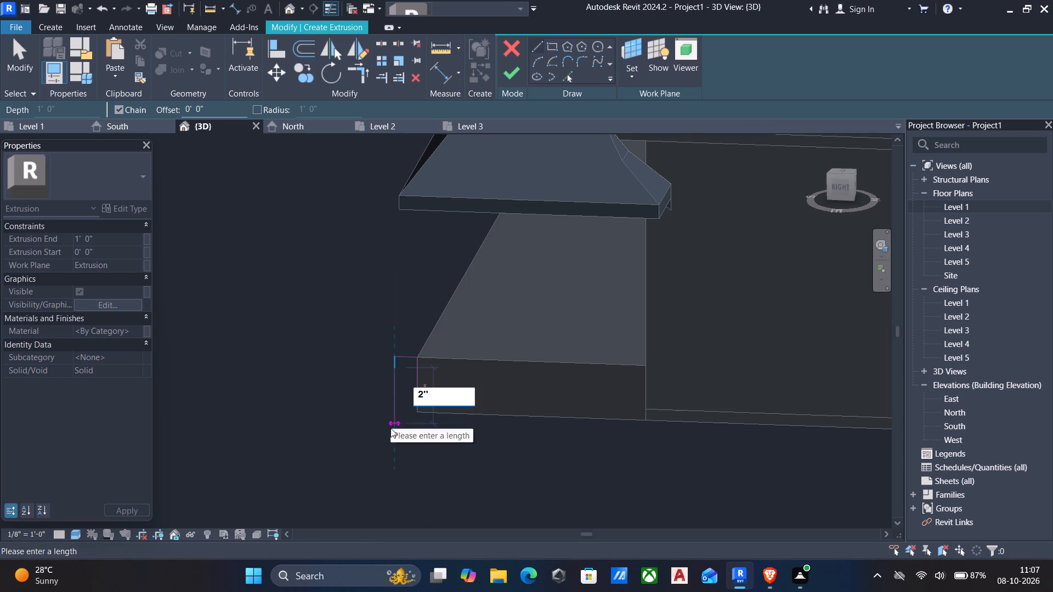
key("Return")
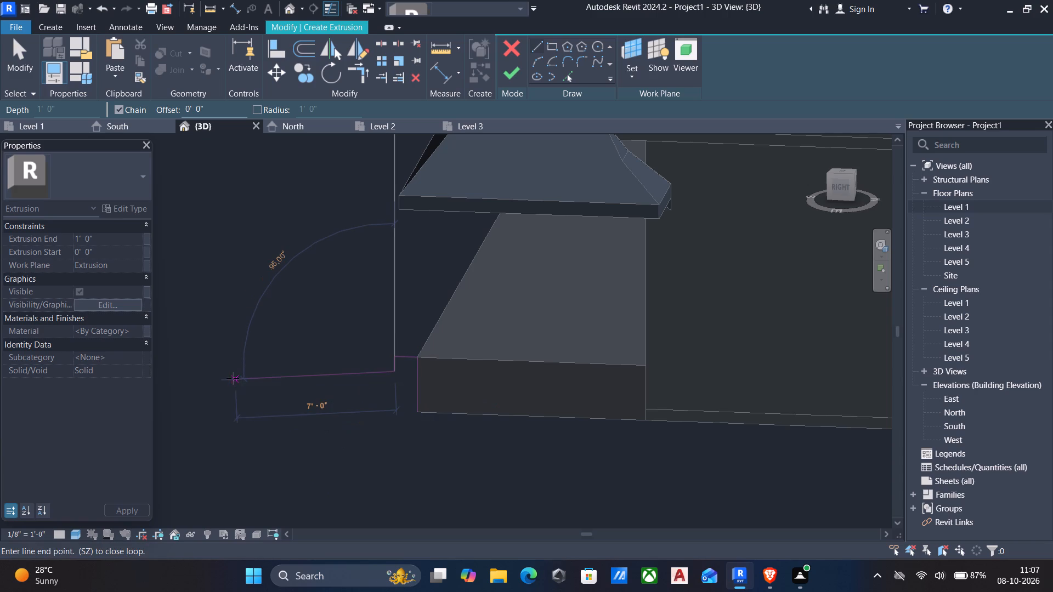
type("1'")
key("Return")
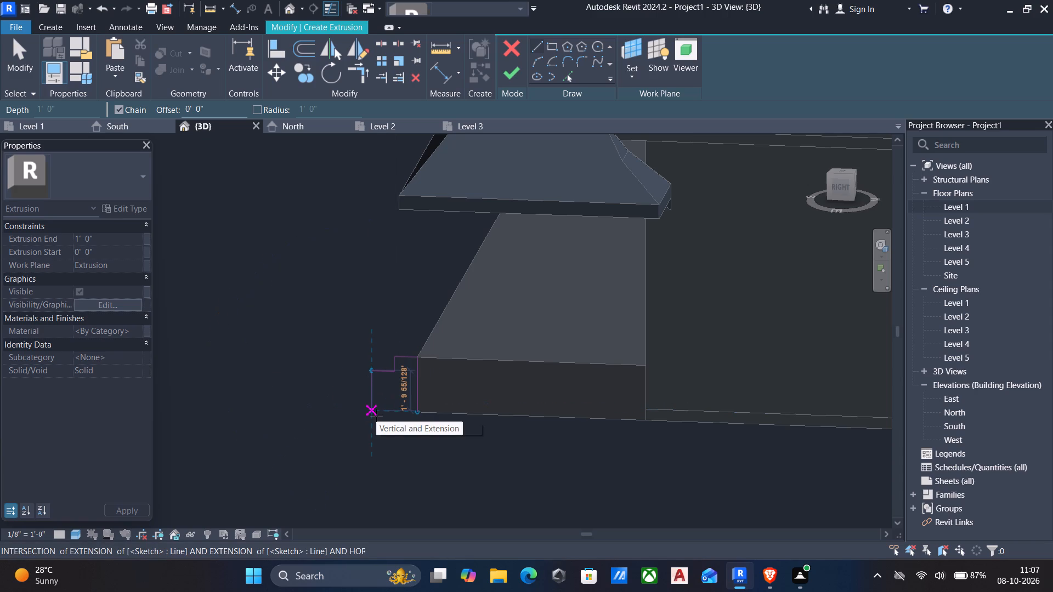
Continue the stair profile down 8", out 1', down 8" and on to base level, closing it at the platform's bottom front corner.
type("8'")
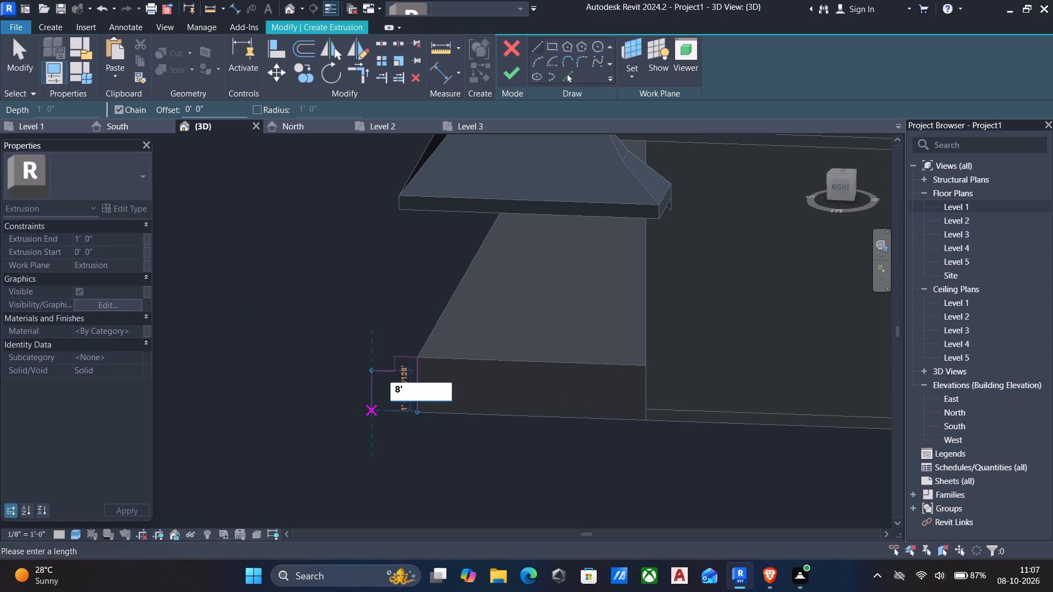
key("BackSpace")
key("shift+quotedbl")
key("Return")
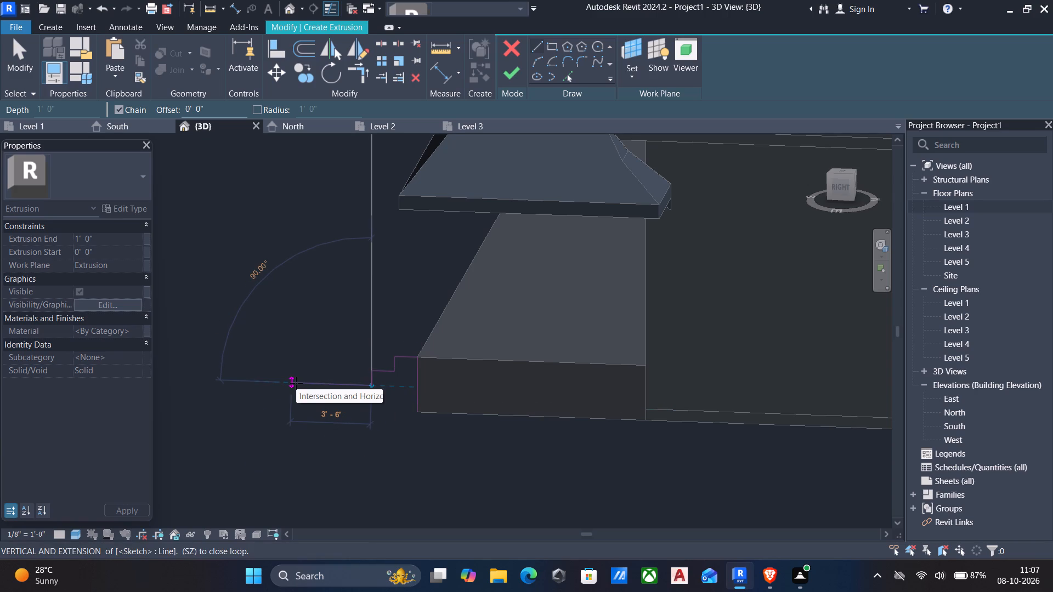
type("1'")
key("Return")
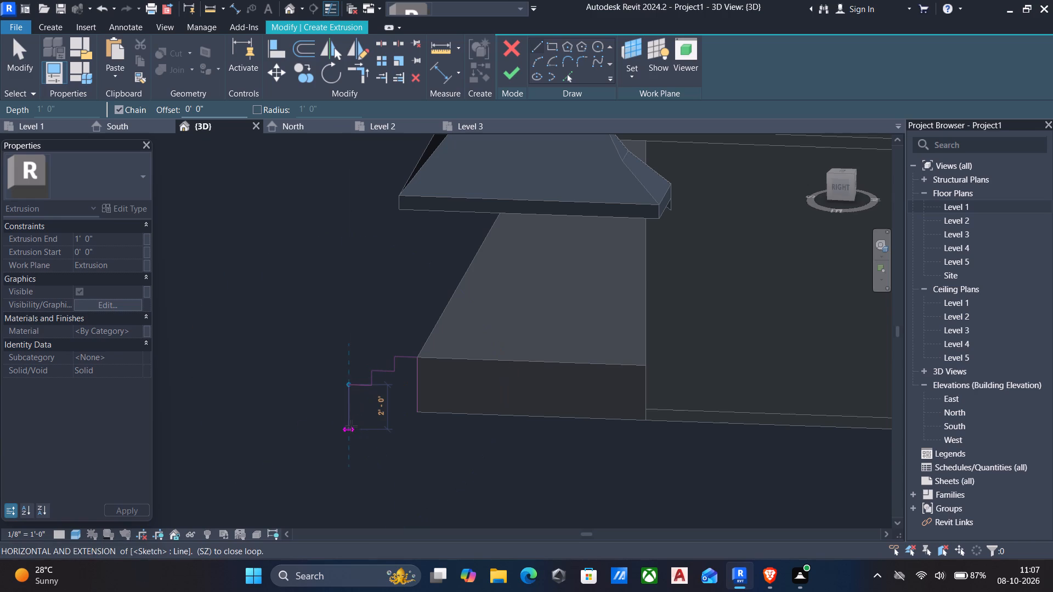
type("8\"")
key("Return")
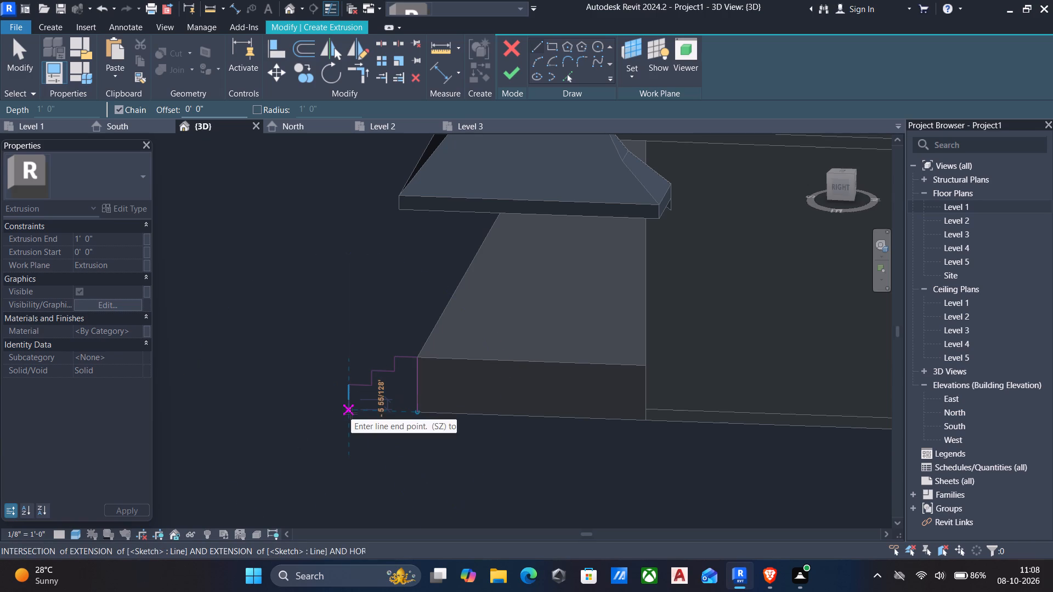
left_click(351, 413)
left_click(418, 413)
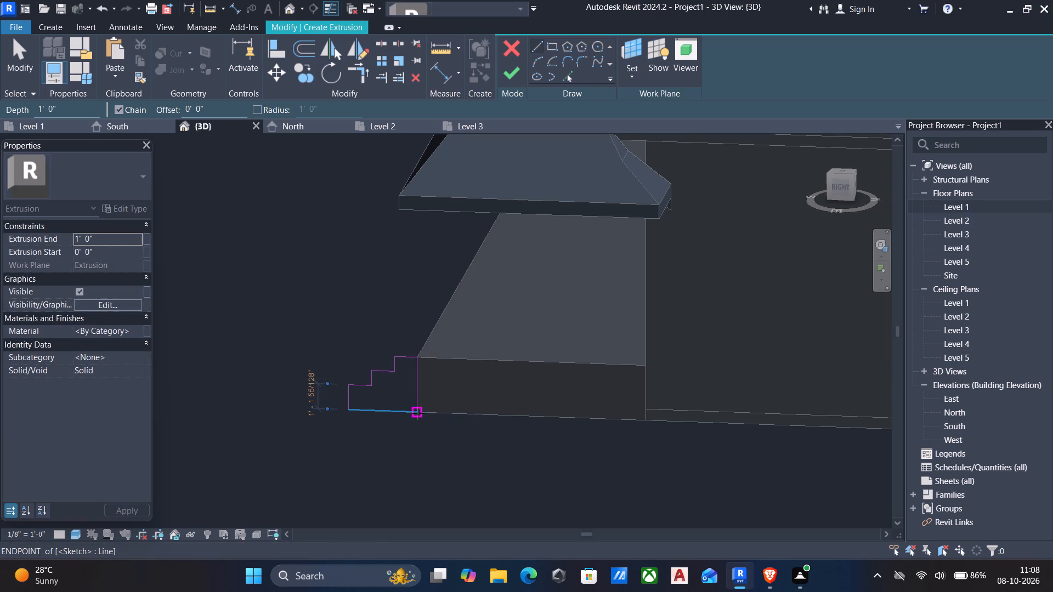
Finish the stair profile sketch as a 1' deep extrusion at the platform's right end.
key("Escape")
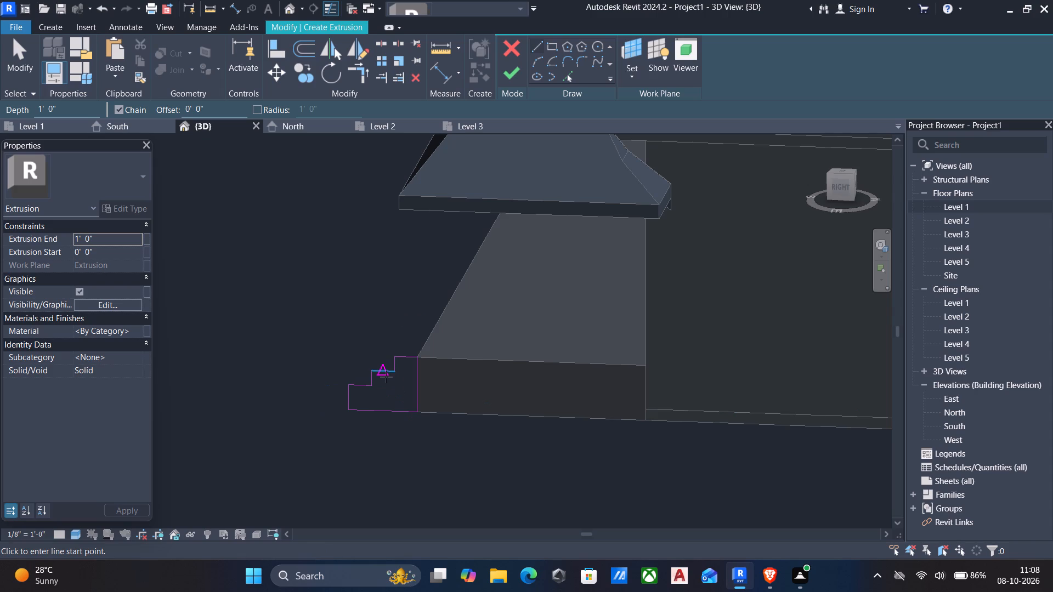
key("Escape")
scroll(389, 400, "down", 5)
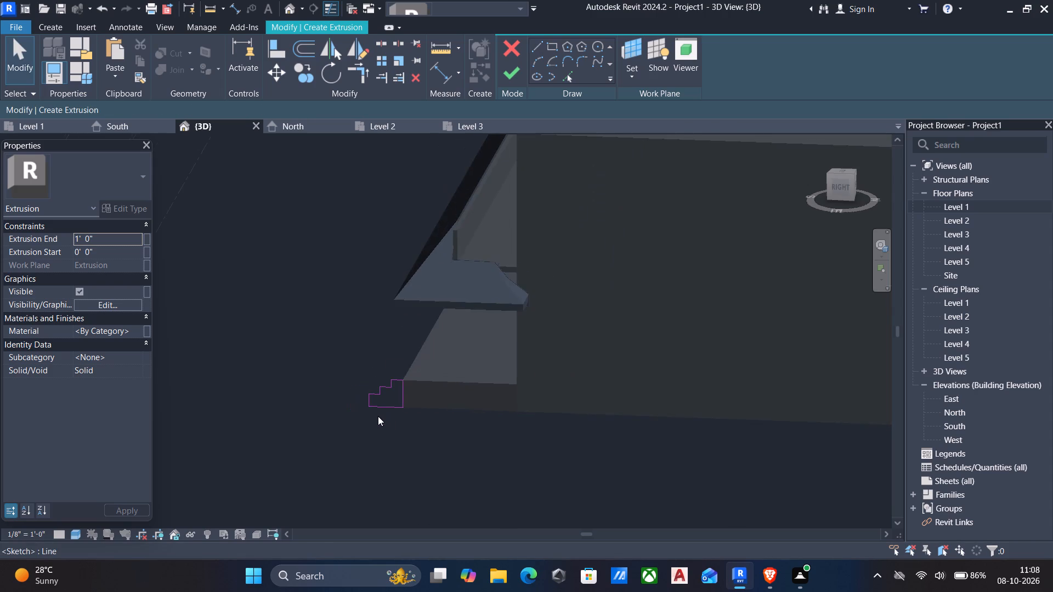
middle_click_drag(378, 416, 426, 409, "shift")
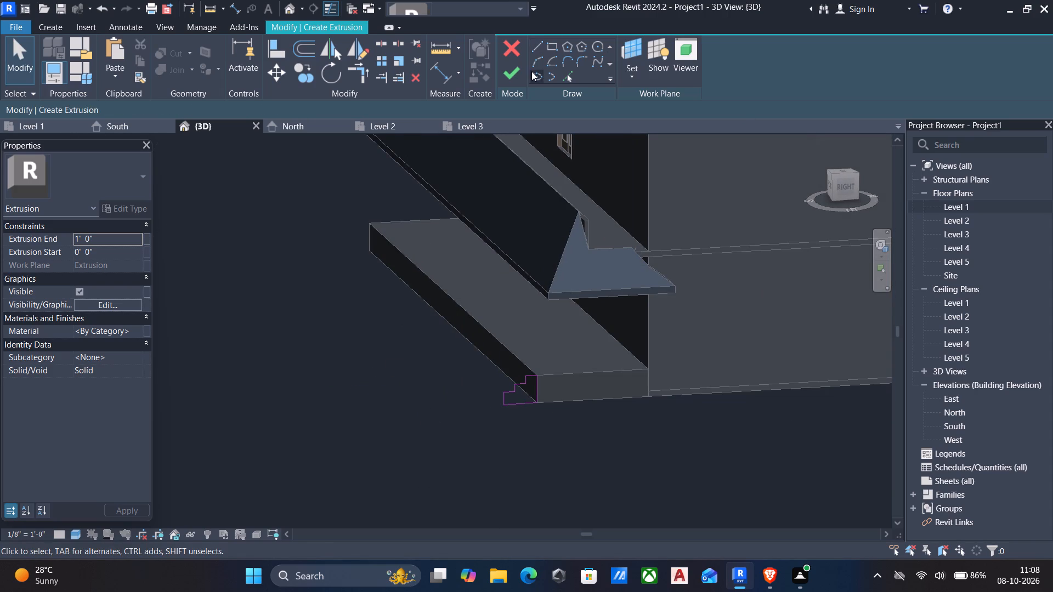
left_click(515, 69)
scroll(510, 401, "up", 5)
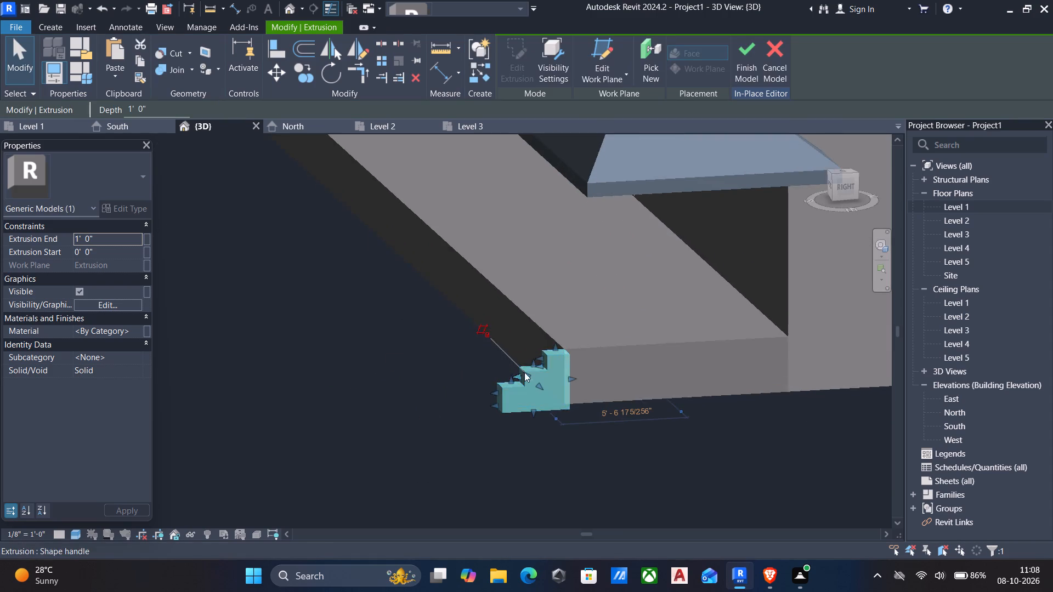
Stretch the steps extrusion's inner end along the platform's front edge to a depth of about 19' 3".
scroll(466, 366, "down", 4)
middle_click_drag(465, 366, 674, 411, "shift")
scroll(513, 403, "up", 3)
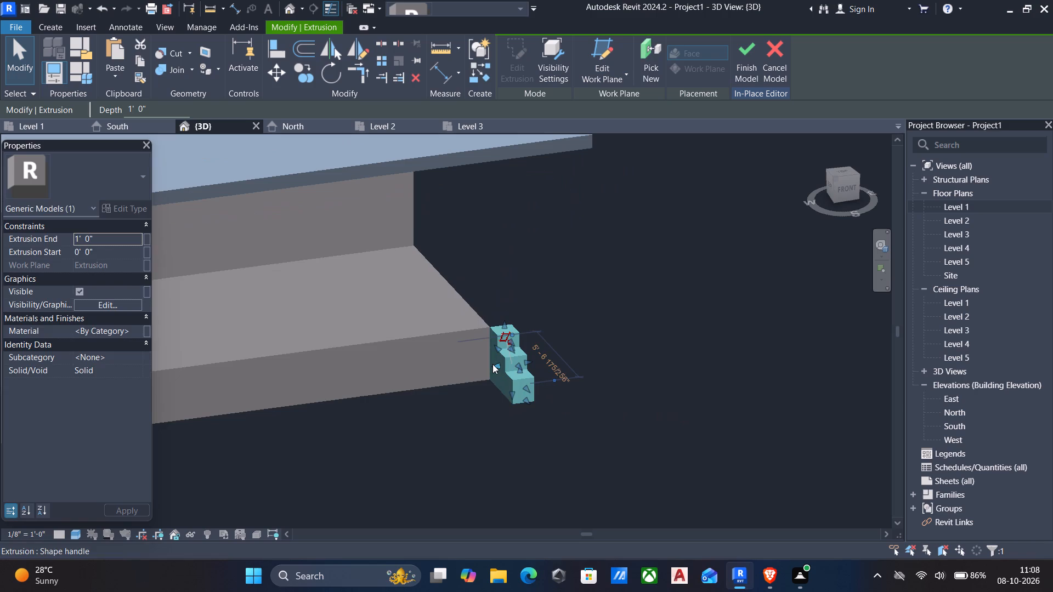
left_click_drag(492, 364, 382, 375)
scroll(320, 424, "down", 1)
middle_click_drag(319, 426, 607, 355)
key("Escape")
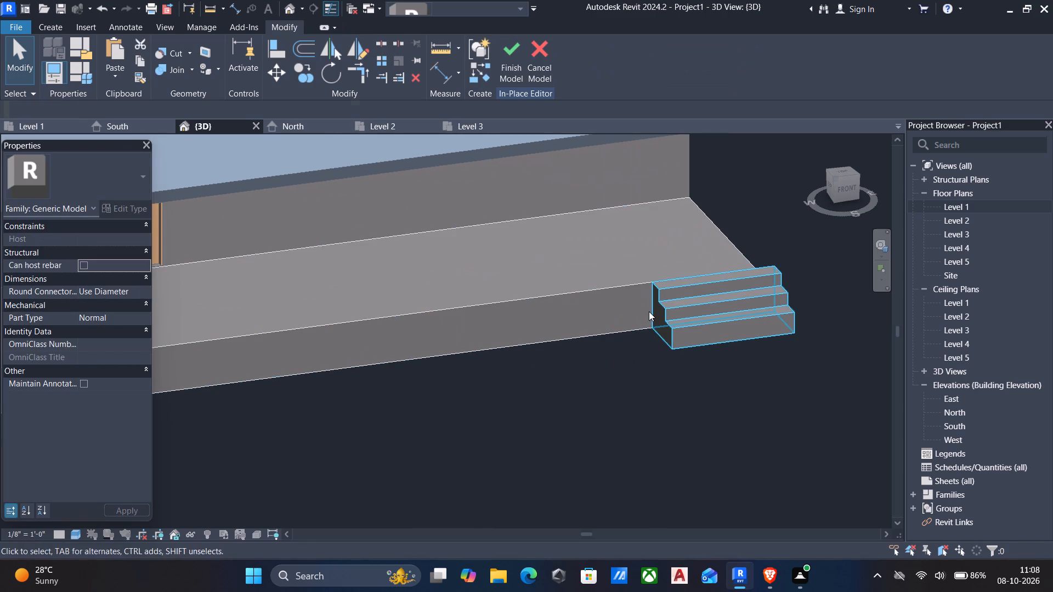
left_click(682, 329)
left_click_drag(660, 316, 464, 326)
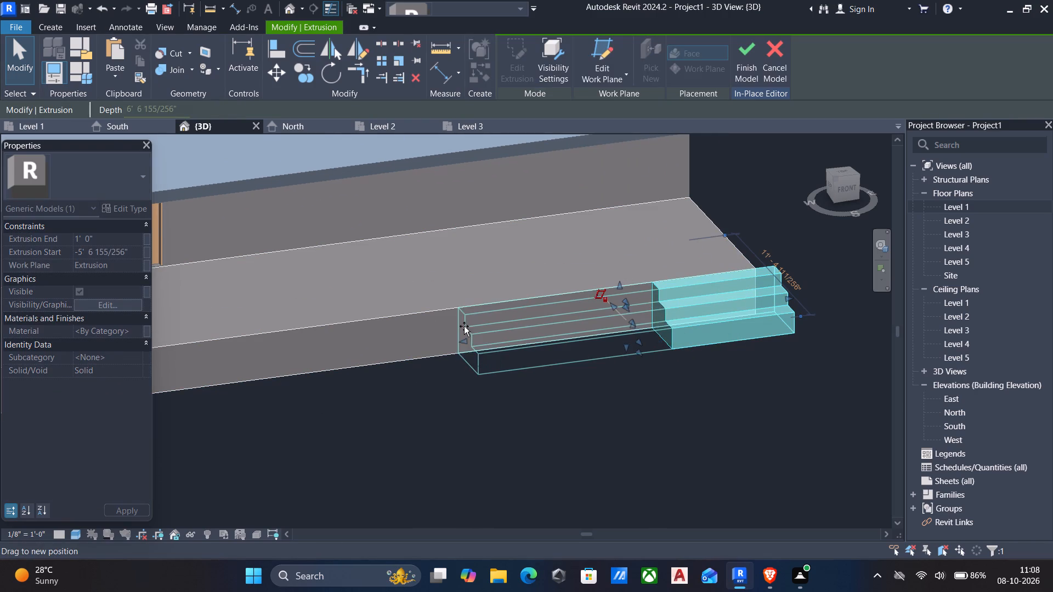
left_click_drag(464, 326, 417, 331)
scroll(518, 361, "down", 4)
middle_click_drag(579, 385, 423, 310, "shift")
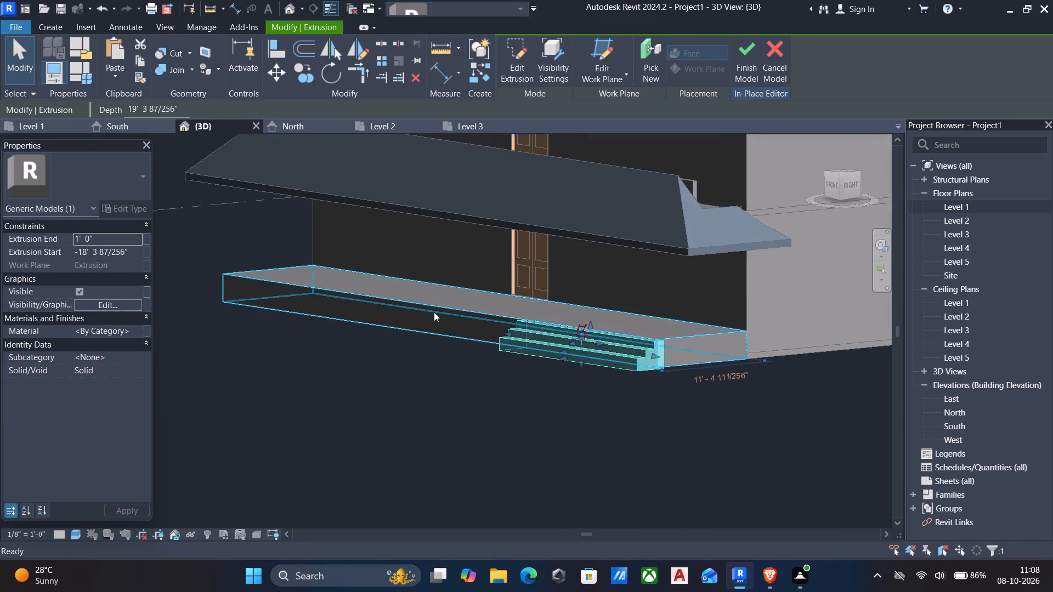
Open the steps extrusion's profile sketch for editing.
scroll(714, 388, "up", 4)
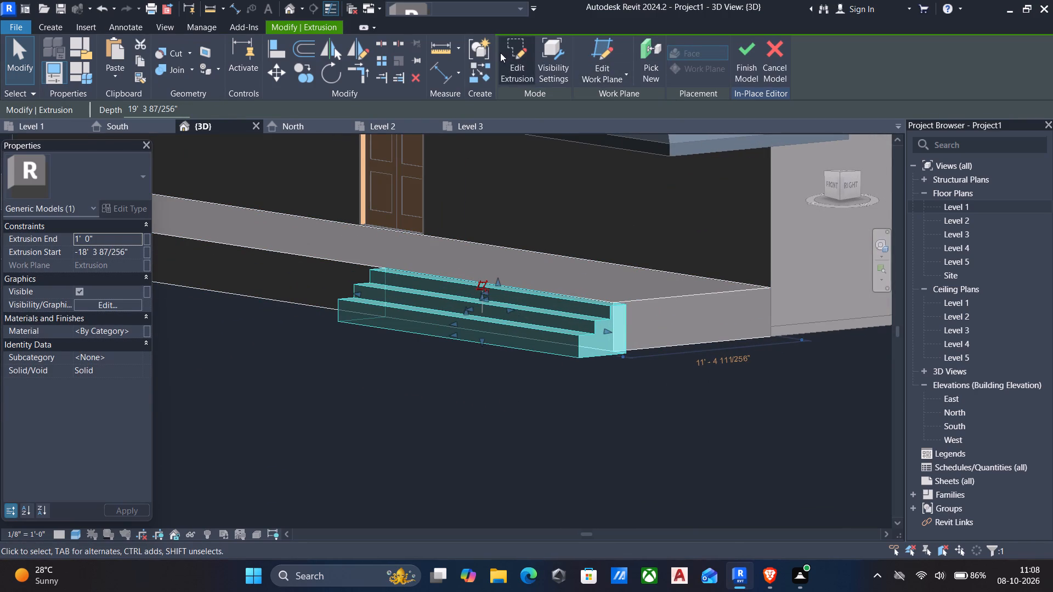
left_click(511, 53)
scroll(597, 335, "up", 3)
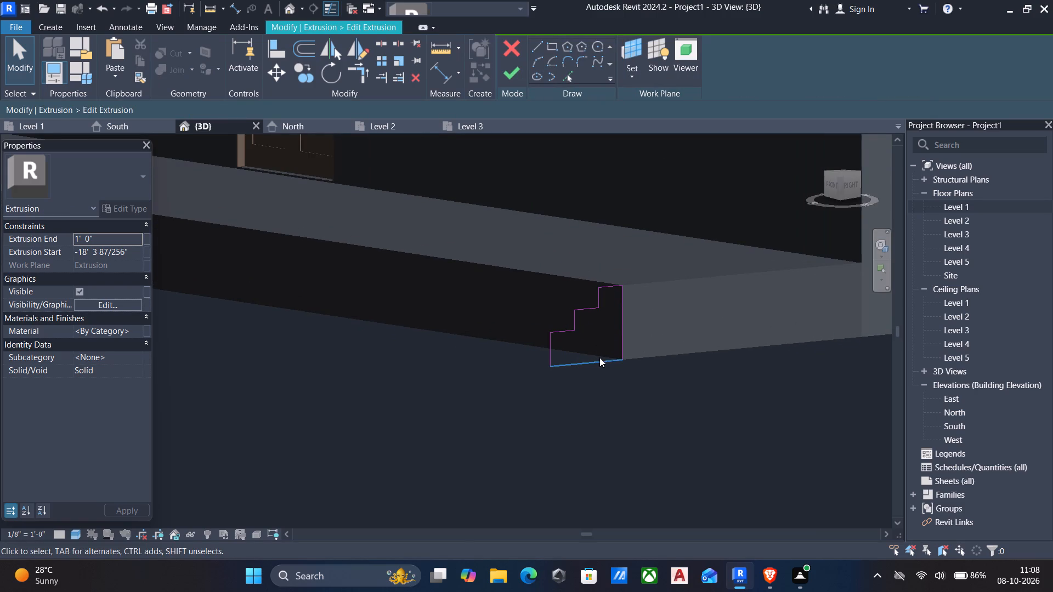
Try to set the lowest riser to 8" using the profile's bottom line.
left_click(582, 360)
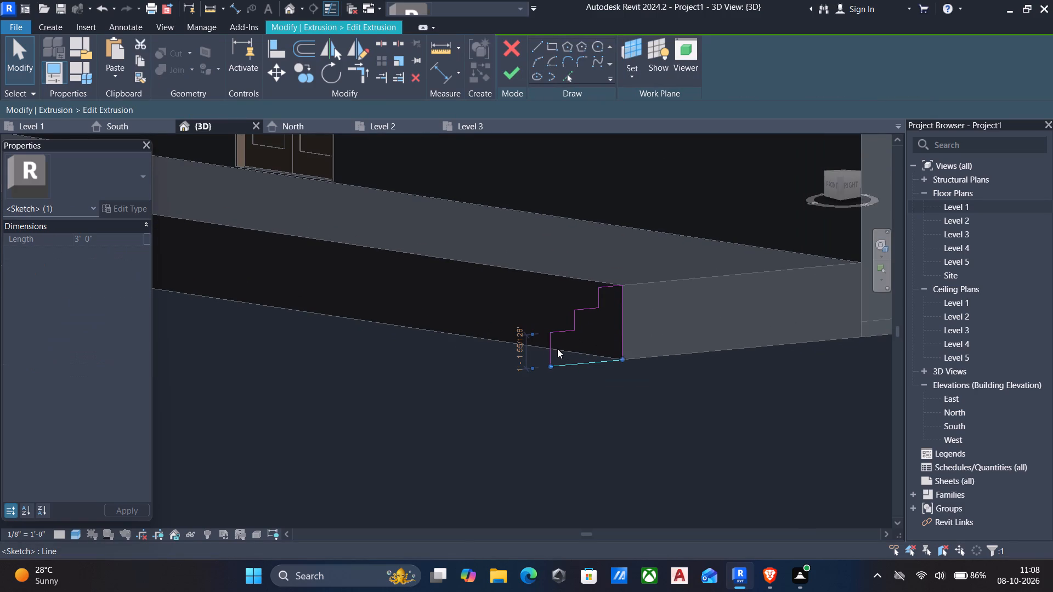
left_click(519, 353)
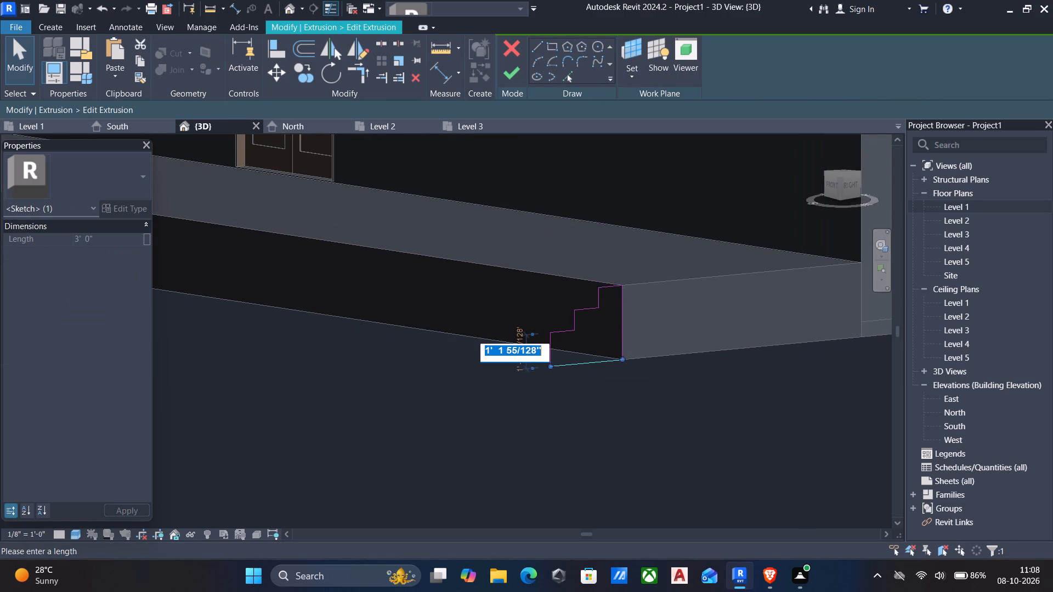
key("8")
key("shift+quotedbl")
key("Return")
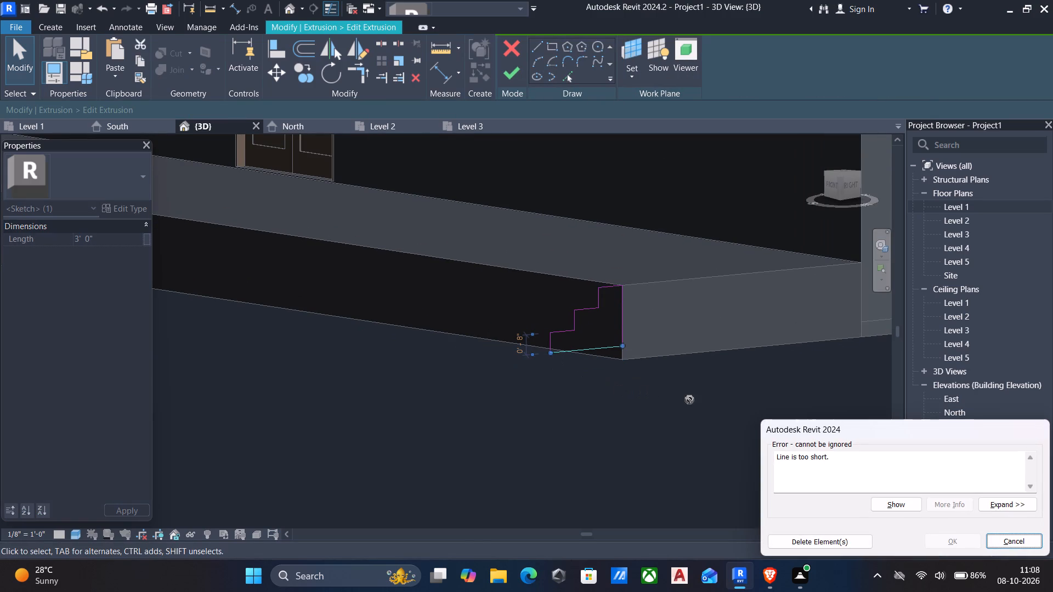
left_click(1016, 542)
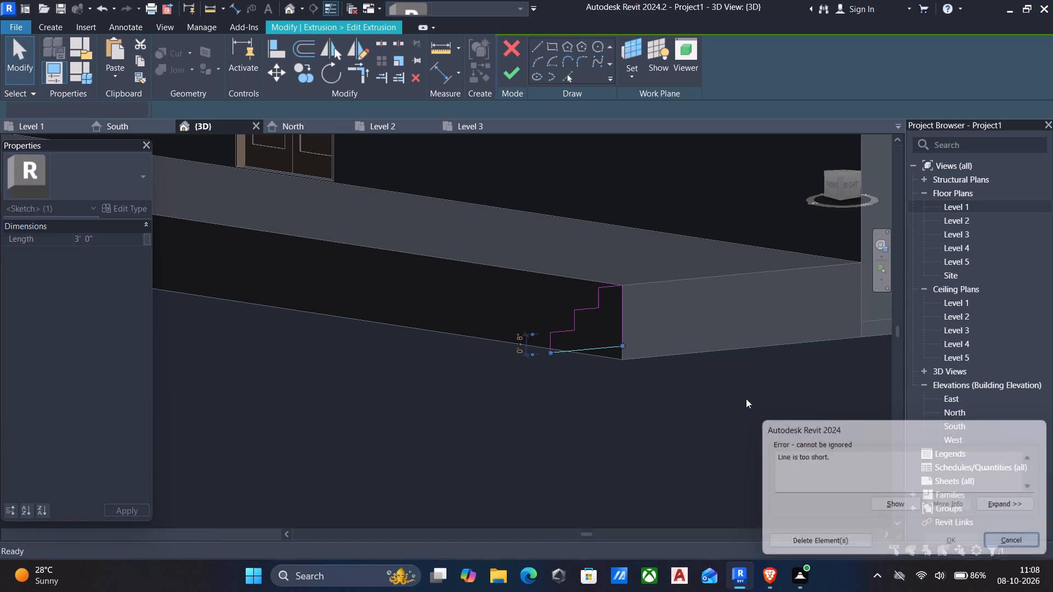
Move the profile's bottom line up to make the lowest riser 8", deleting the conflicting short line, and finish the sketch.
left_click(579, 359)
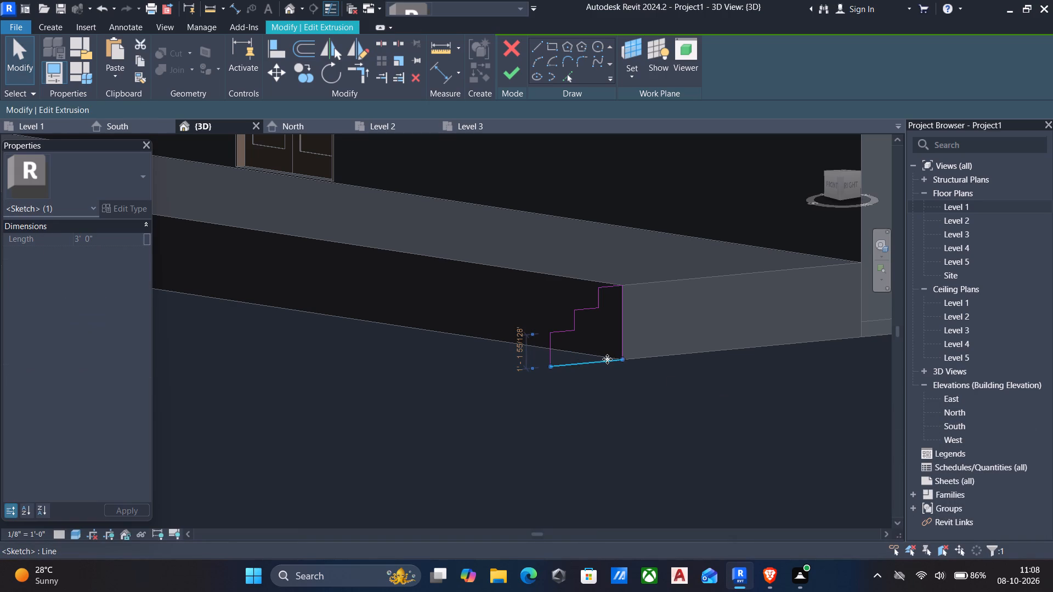
key("Up")
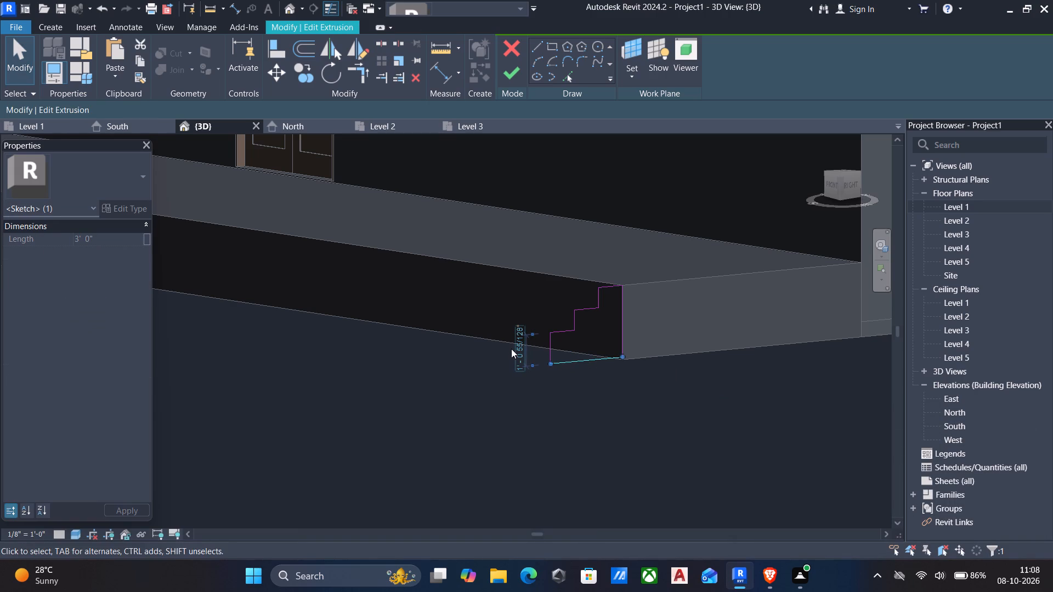
left_click(514, 348)
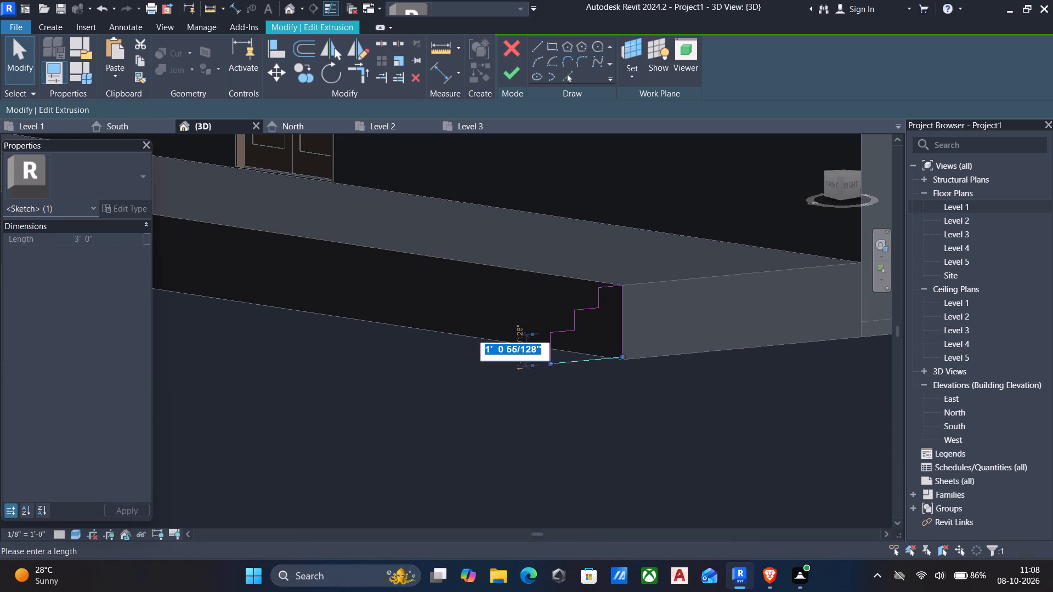
key("8")
key("shift+quotedbl")
key("Return")
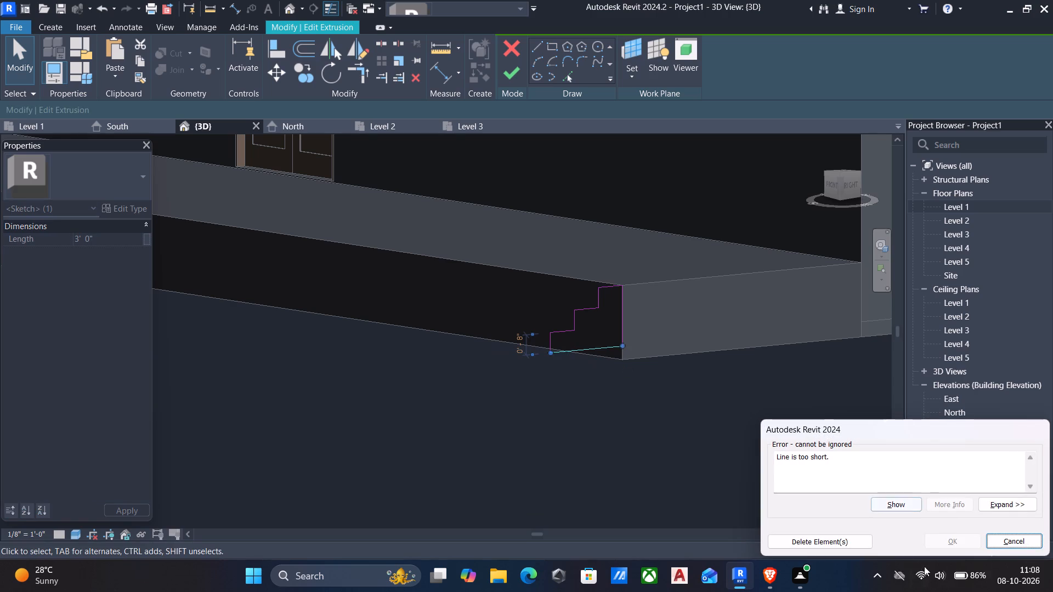
left_click(851, 537)
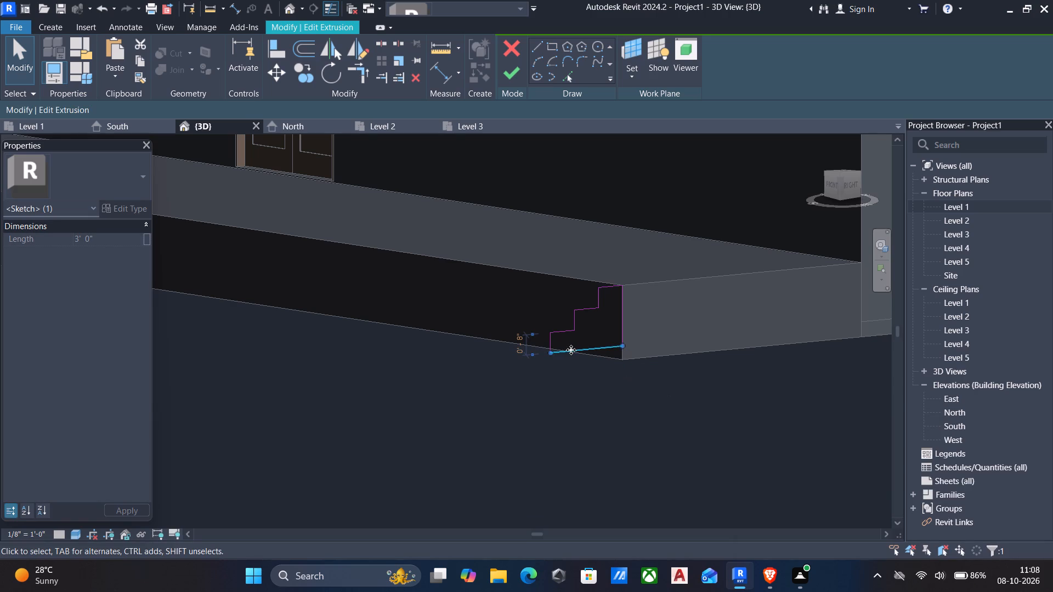
scroll(601, 349, "up", 11)
key("Escape")
scroll(644, 346, "down", 6)
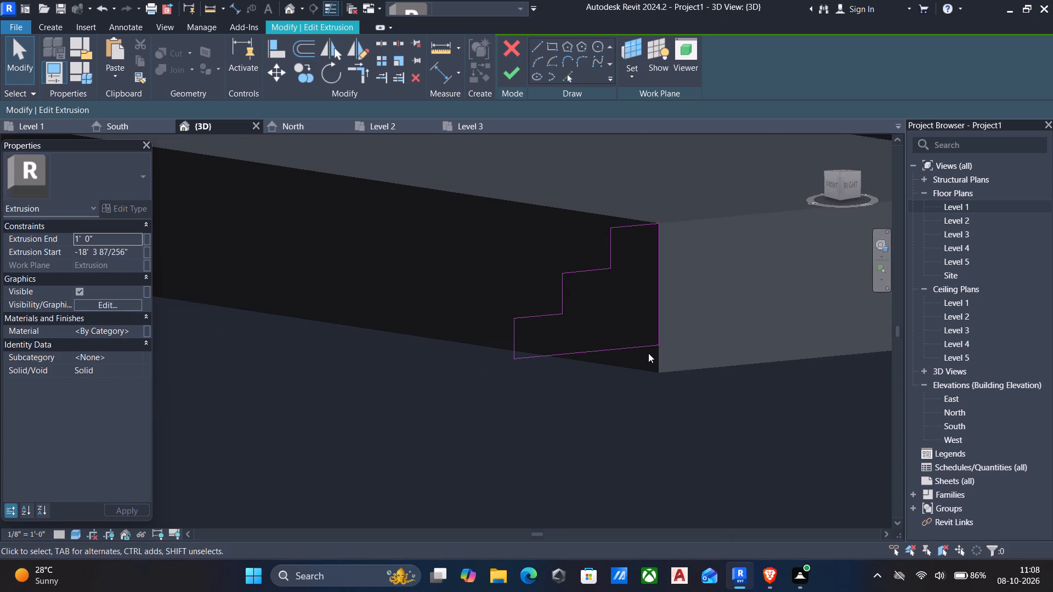
left_click(508, 78)
Align the left end face of the steps with the platform's left end face.
scroll(496, 166, "down", 5)
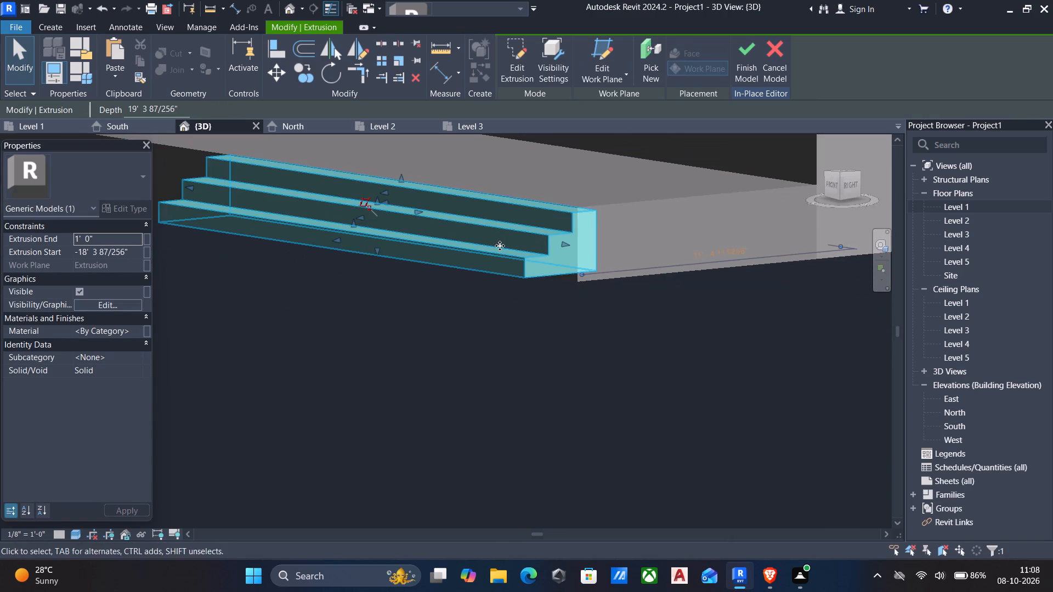
scroll(500, 250, "down", 1)
middle_click_drag(500, 250, 712, 252, "shift")
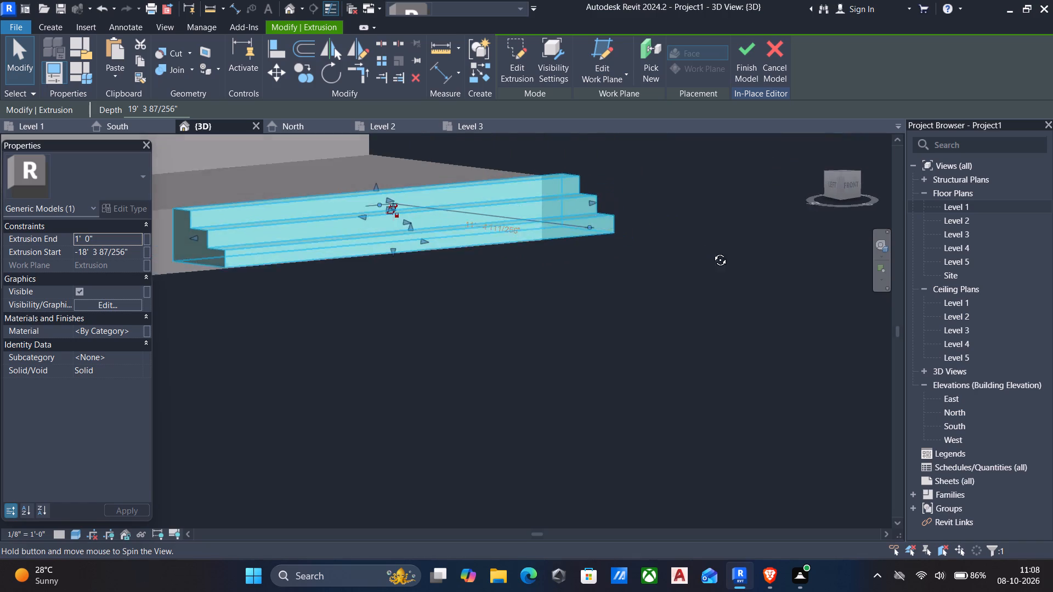
middle_click_drag(712, 252, 714, 261, "shift")
scroll(680, 261, "up", 1)
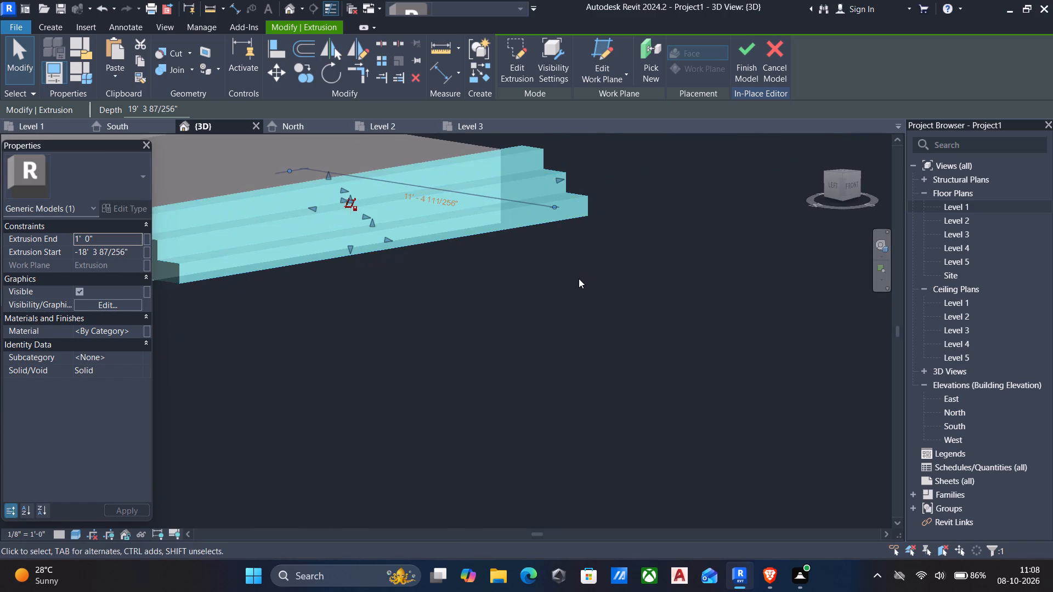
scroll(578, 281, "down", 3)
middle_click_drag(578, 284, 858, 230)
scroll(839, 247, "down", 4)
middle_click_drag(833, 259, 789, 274)
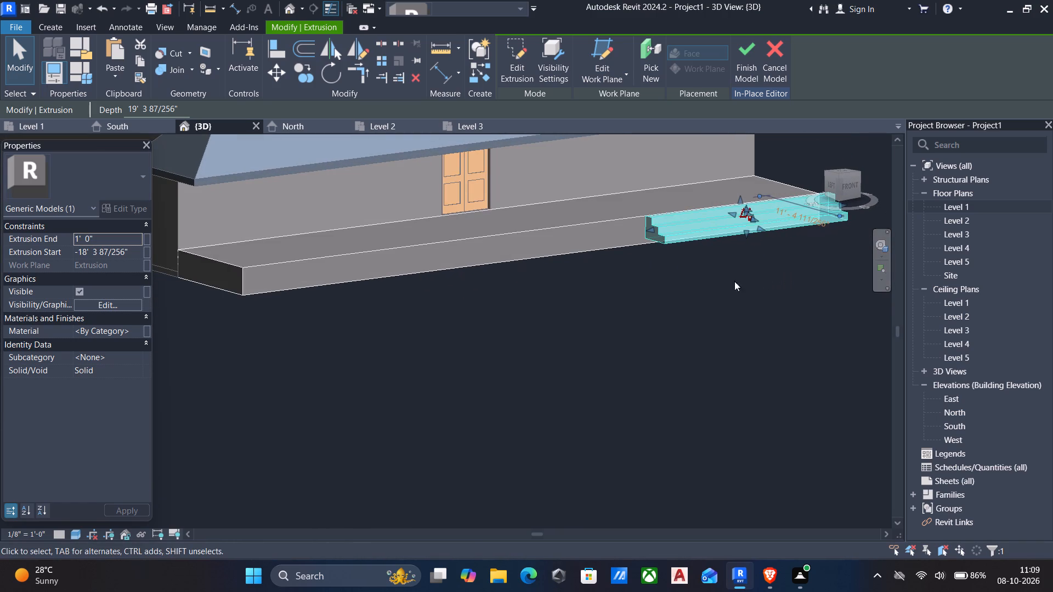
type("al")
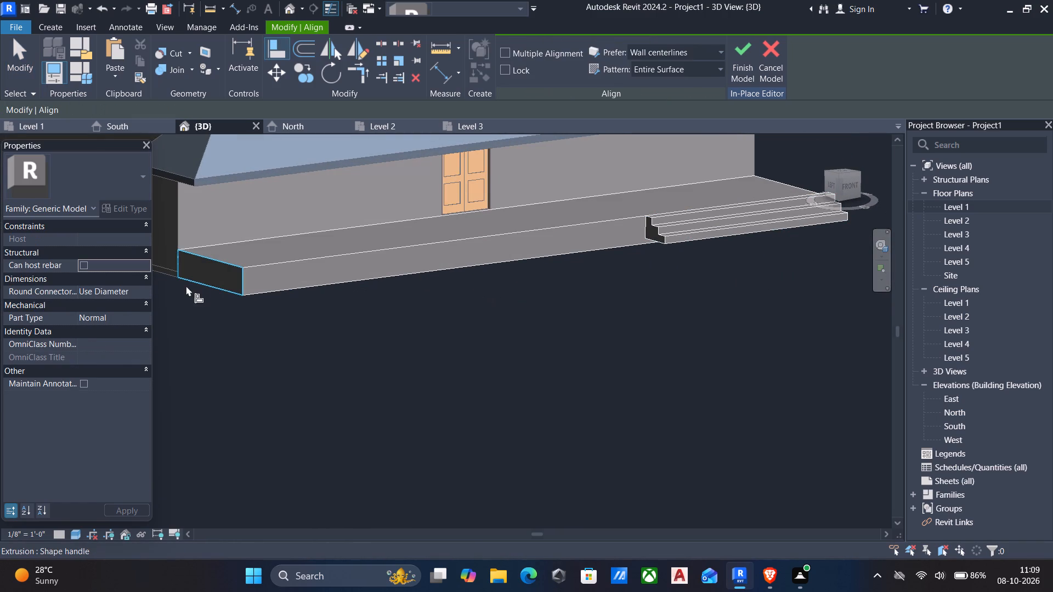
left_click(242, 282)
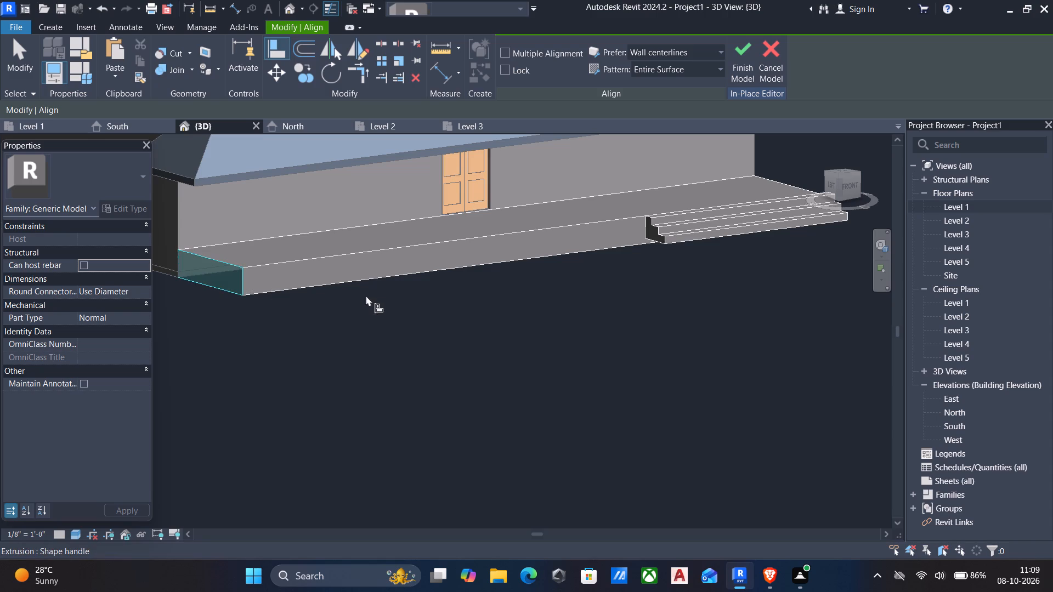
left_click(654, 226)
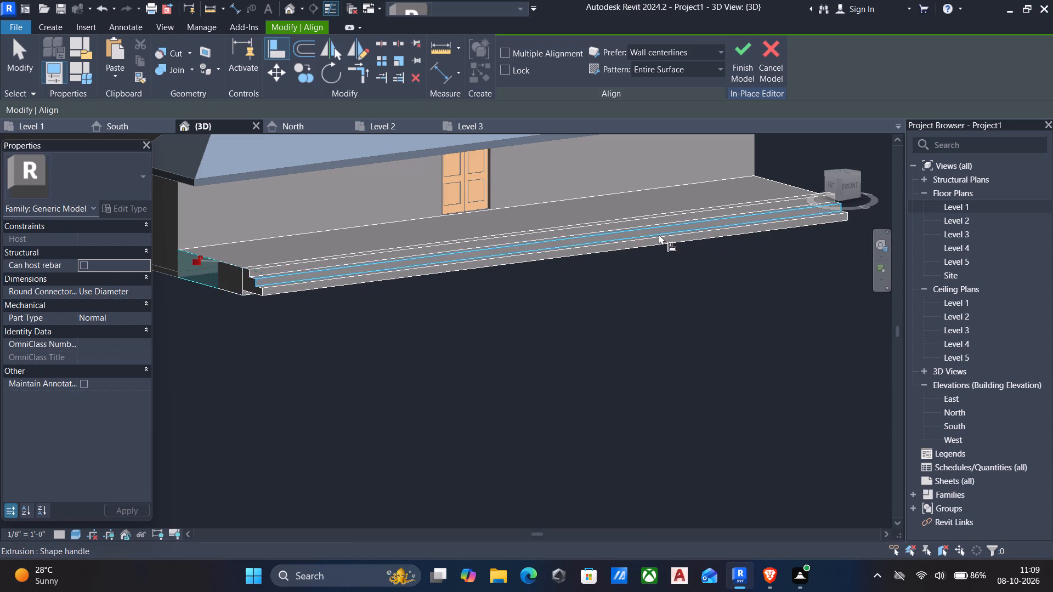
Align the right end face of the steps with the platform's right end face.
scroll(669, 251, "down", 6)
middle_click_drag(671, 271, 505, 280)
scroll(808, 350, "up", 3)
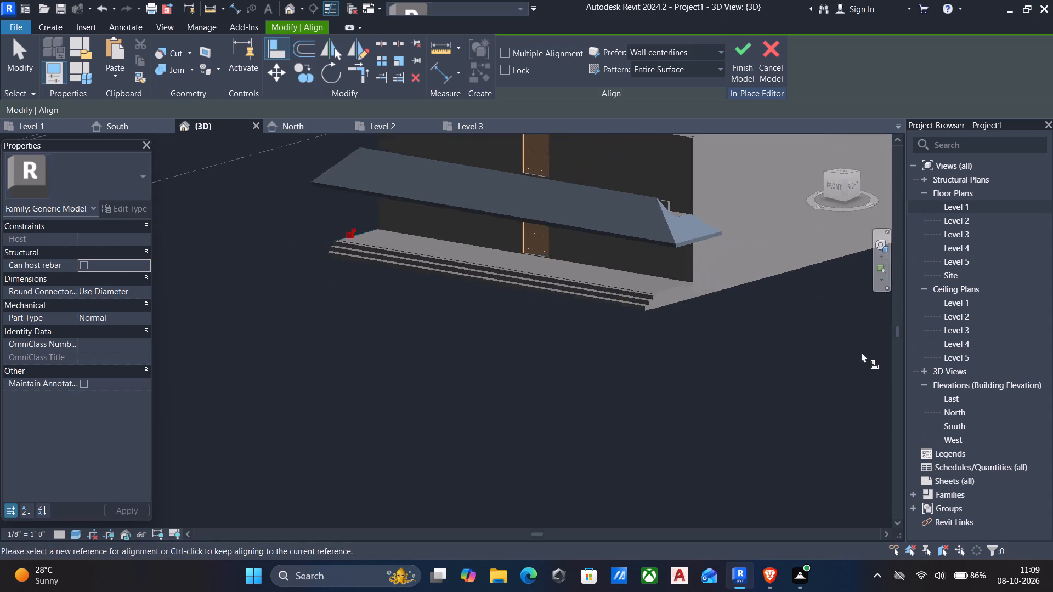
scroll(861, 352, "up", 2)
left_click(571, 258)
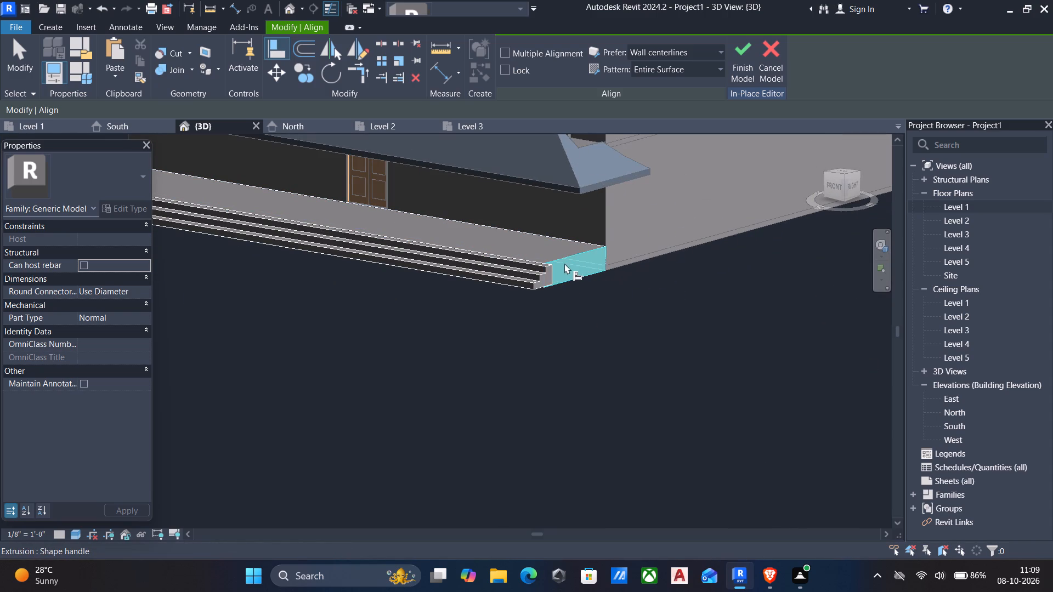
left_click(545, 274)
scroll(528, 282, "down", 7)
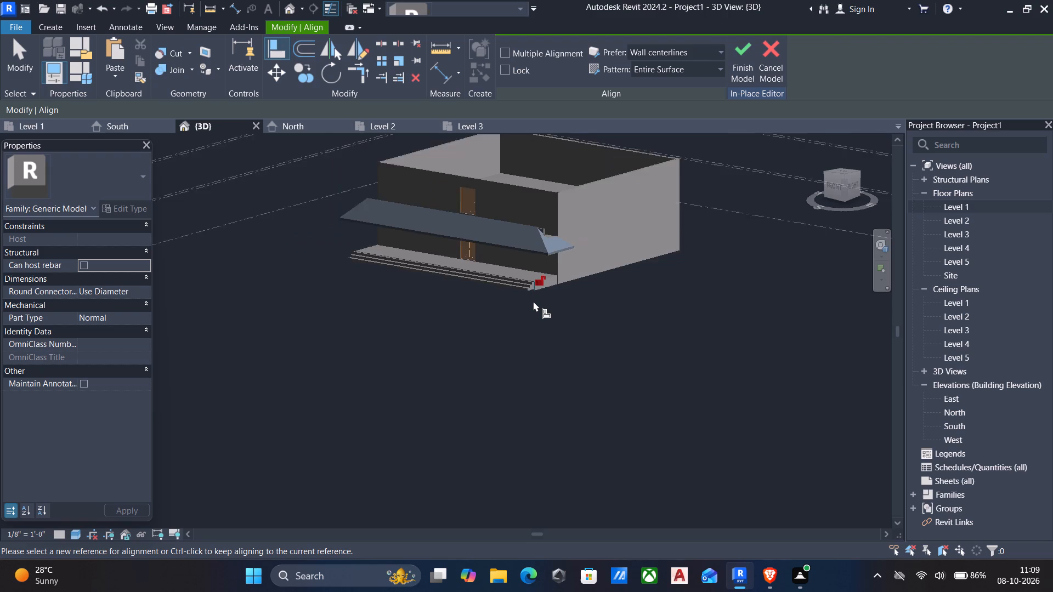
scroll(533, 301, "down", 2)
key("Escape")
Examine the steps along the platform in 3D from the corner and from the front.
scroll(534, 303, "down", 4)
middle_click_drag(531, 304, 562, 298, "shift")
scroll(556, 299, "up", 6, "shift")
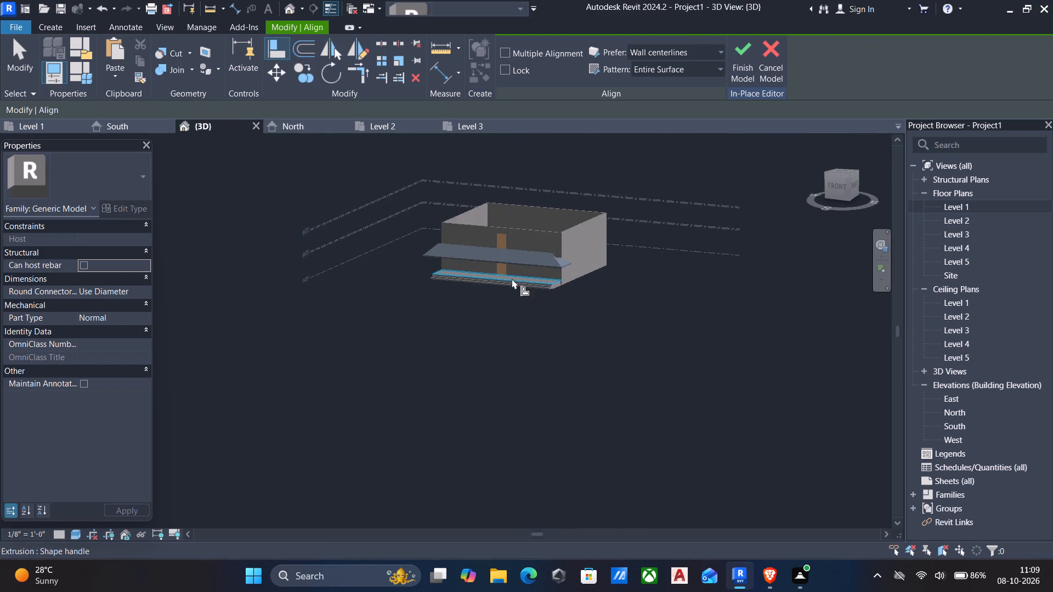
scroll(500, 270, "up", 6)
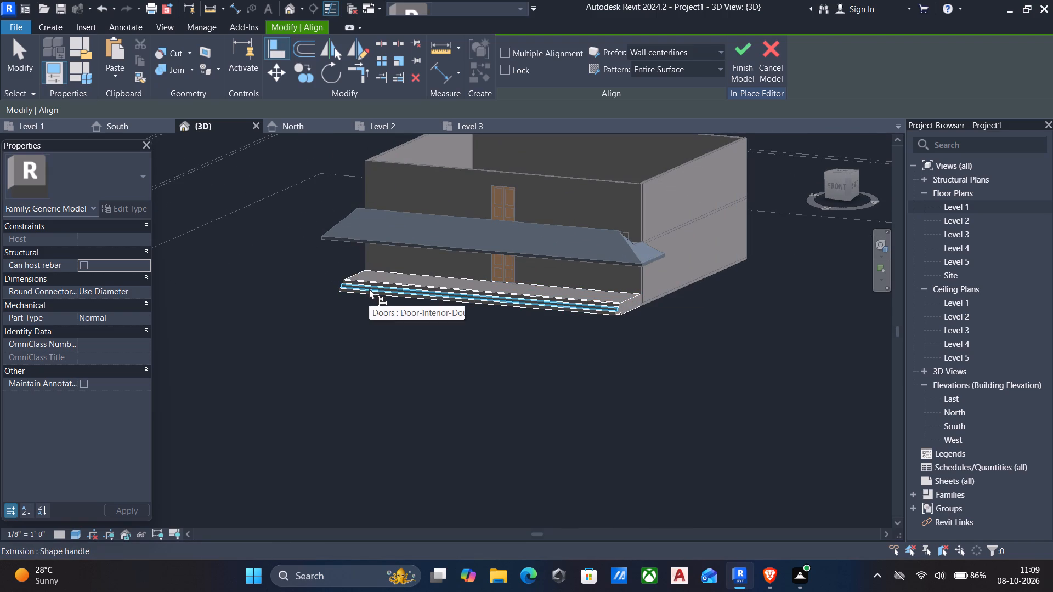
middle_click_drag(426, 305, 488, 289, "shift")
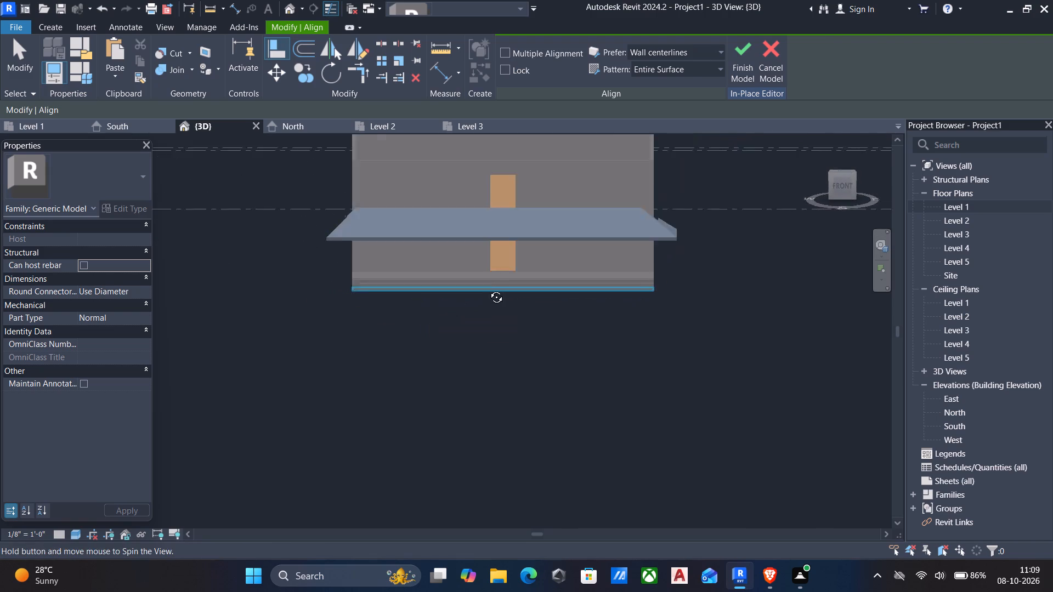
middle_click_drag(488, 289, 495, 288, "shift")
key("Escape")
Pull the left end of the platform steps inward toward the door, shortening the extrusion to about 36' 5 1/2".
scroll(482, 287, "up", 4)
left_click(478, 287)
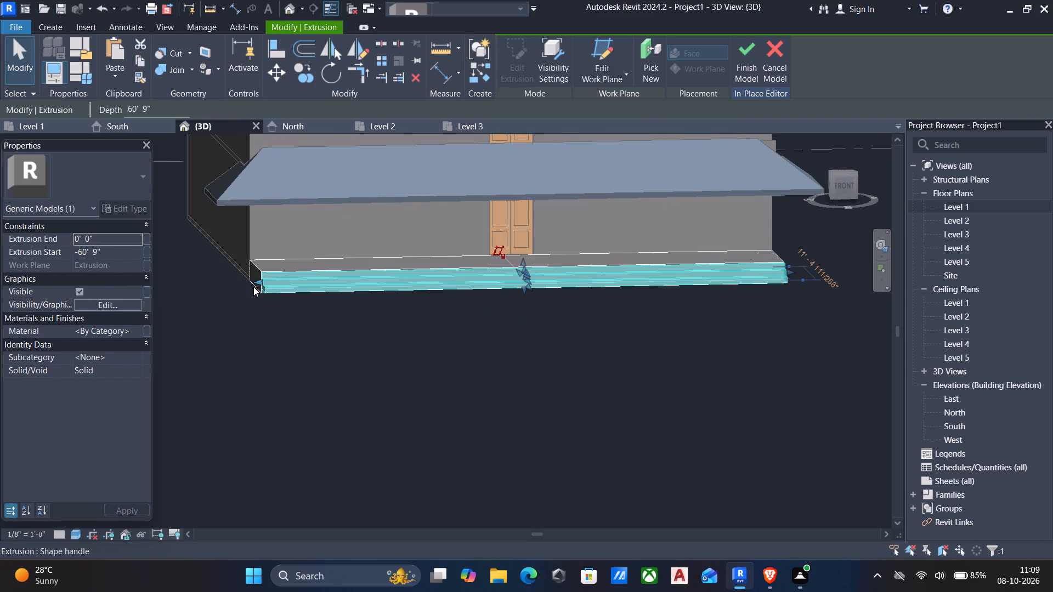
left_click(841, 186)
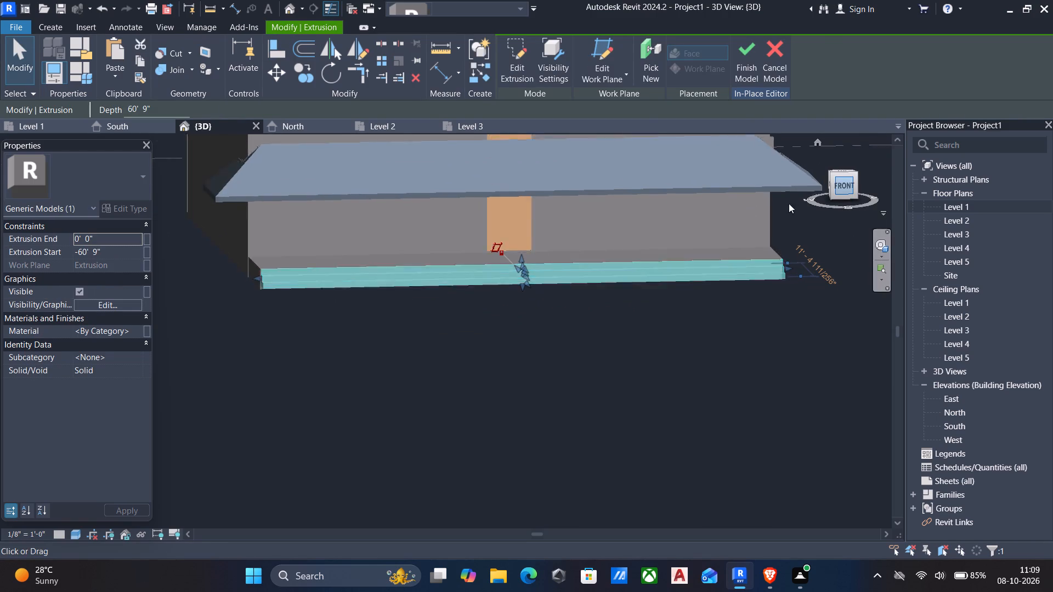
scroll(406, 335, "up", 6)
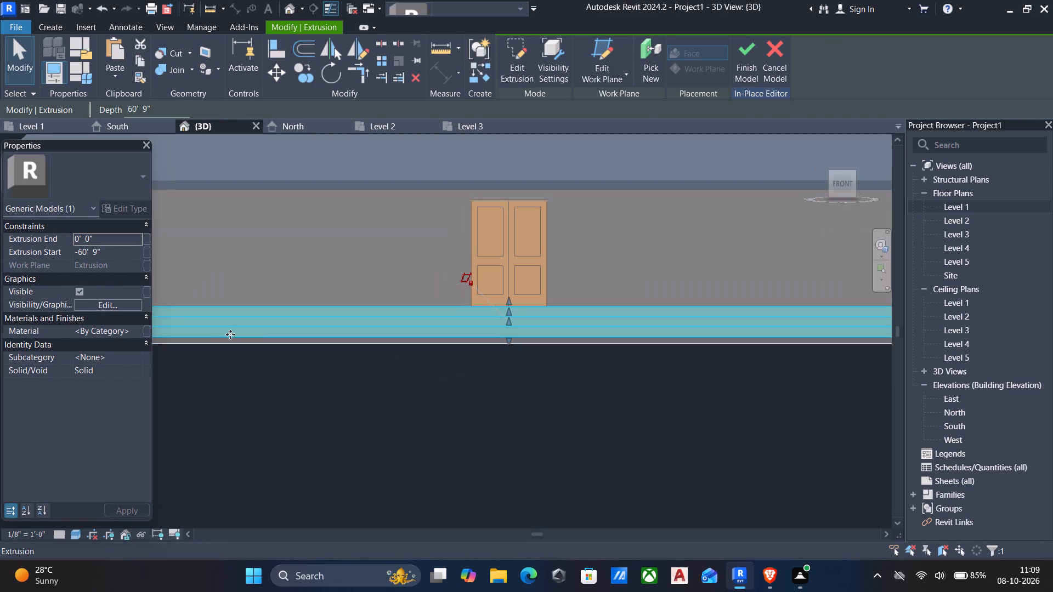
scroll(292, 345, "down", 3)
middle_click_drag(292, 345, 405, 348)
scroll(233, 344, "up", 2)
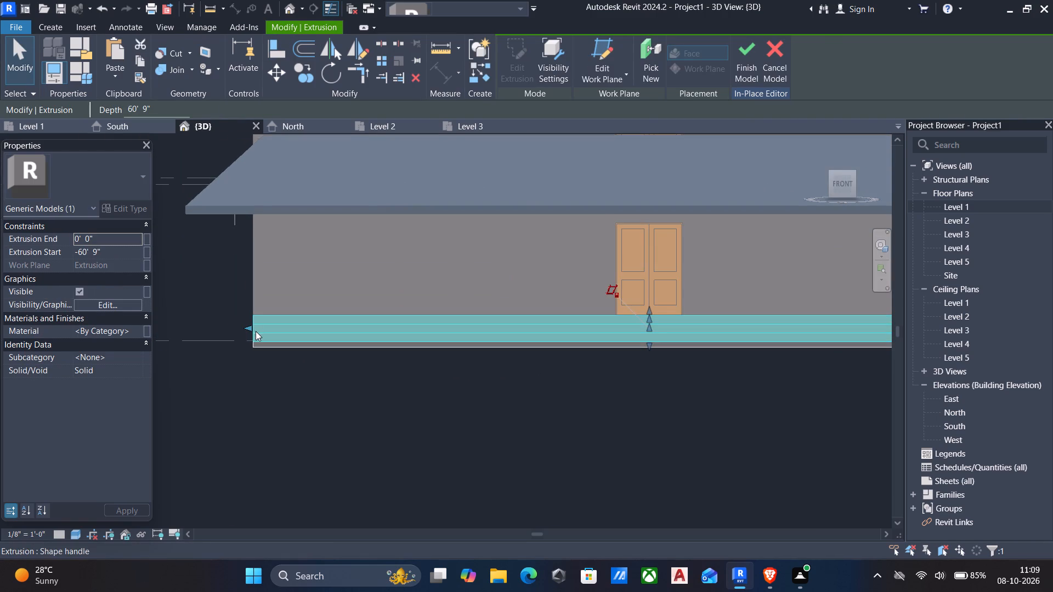
left_click_drag(248, 328, 570, 336)
Pull the right end of the steps in to just past the door, making the extrusion about 11' 2" long.
scroll(585, 411, "down", 3)
middle_click_drag(590, 420, 505, 424)
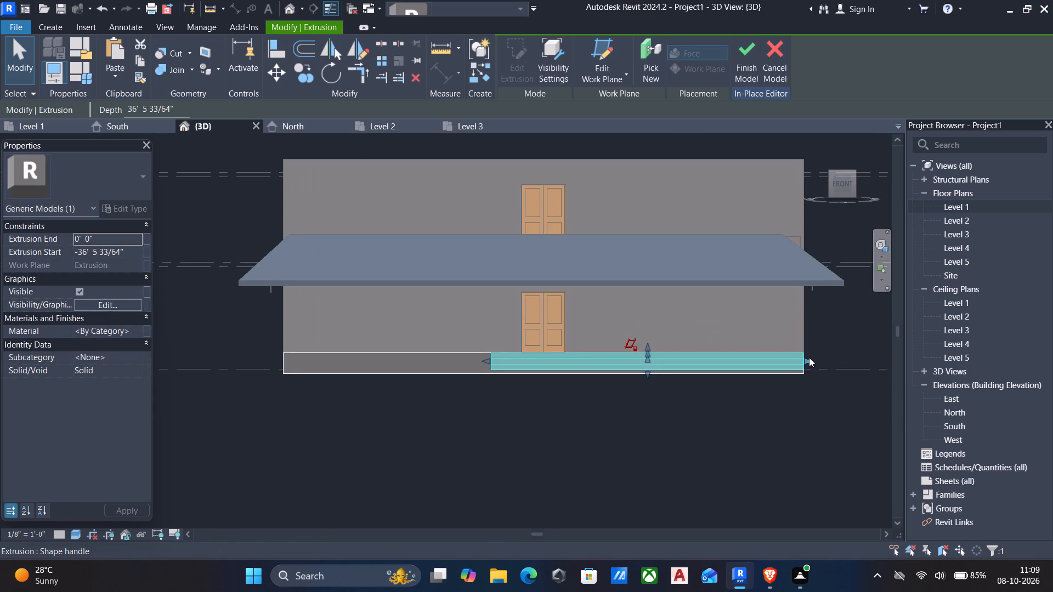
left_click_drag(809, 357, 584, 353)
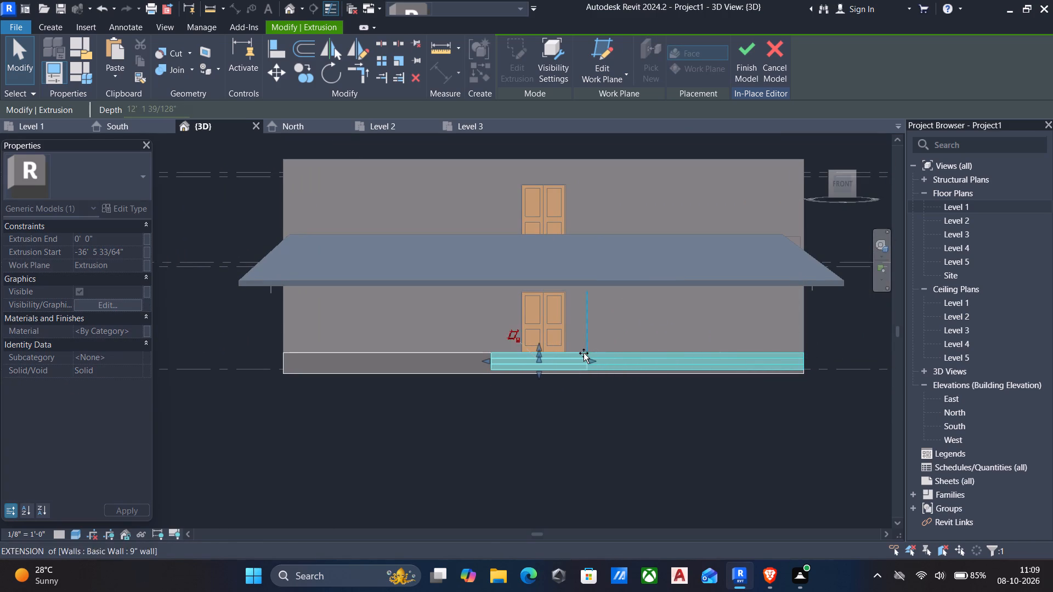
left_click_drag(584, 353, 584, 352)
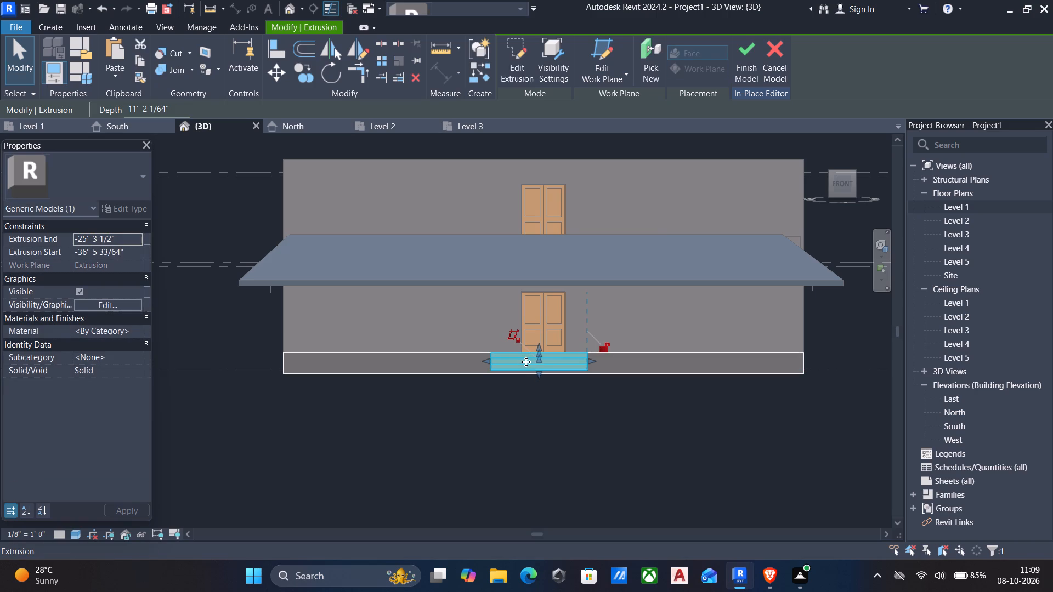
Move the left end of the steps slightly closer to the door to fine-tune their width.
scroll(526, 362, "up", 2)
left_click_drag(472, 361, 445, 360)
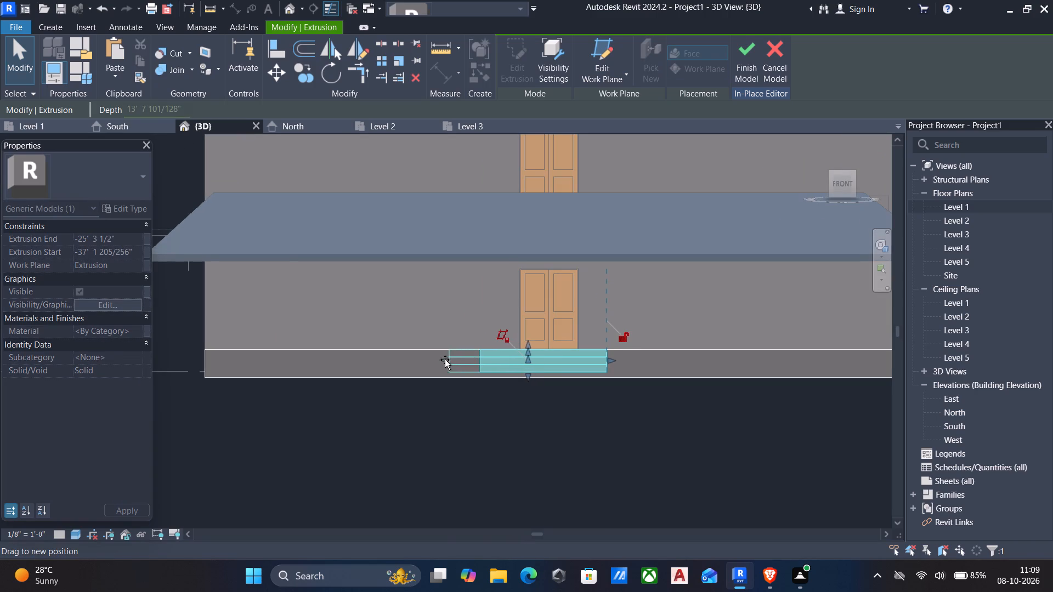
left_click_drag(445, 360, 489, 367)
key("Escape")
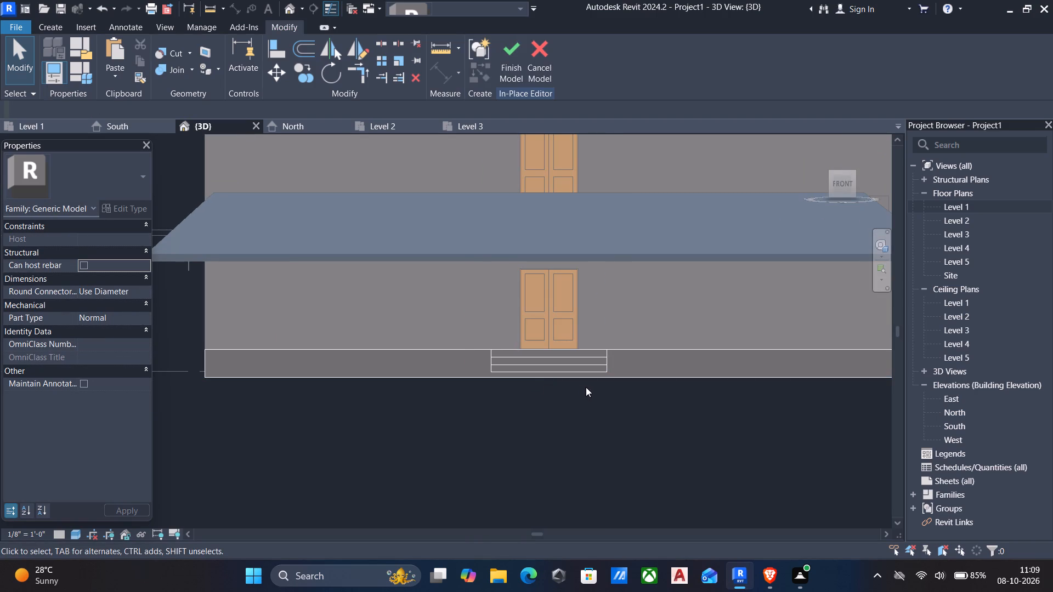
Examine the narrowed entrance steps against the platform, door and roof from both front corners in 3D.
scroll(465, 422, "down", 3)
middle_click_drag(465, 424, 492, 463, "shift")
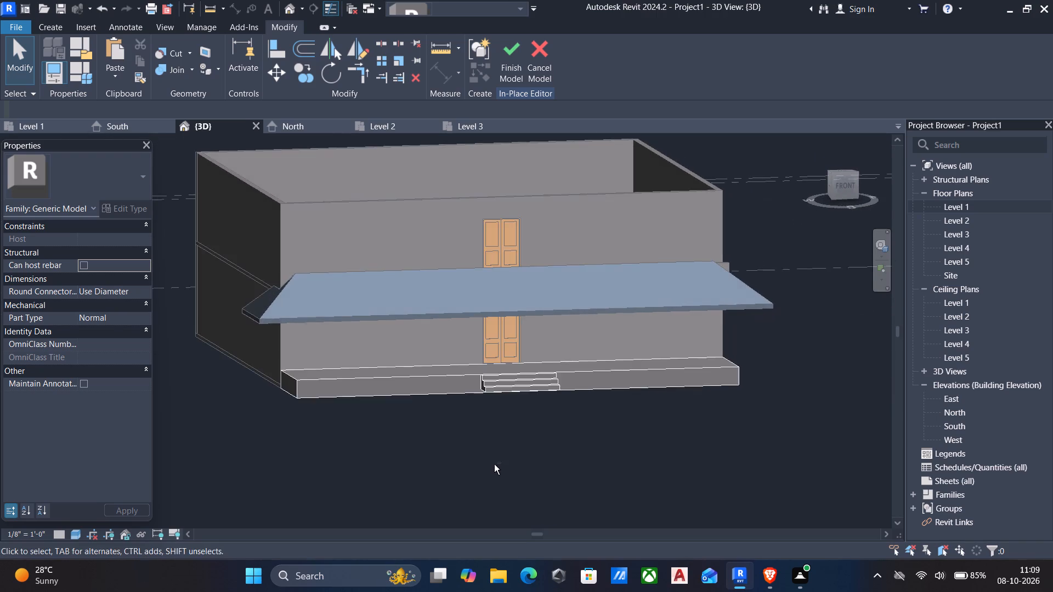
scroll(441, 443, "down", 2)
middle_click_drag(441, 443, 502, 496, "shift")
scroll(511, 387, "up", 4)
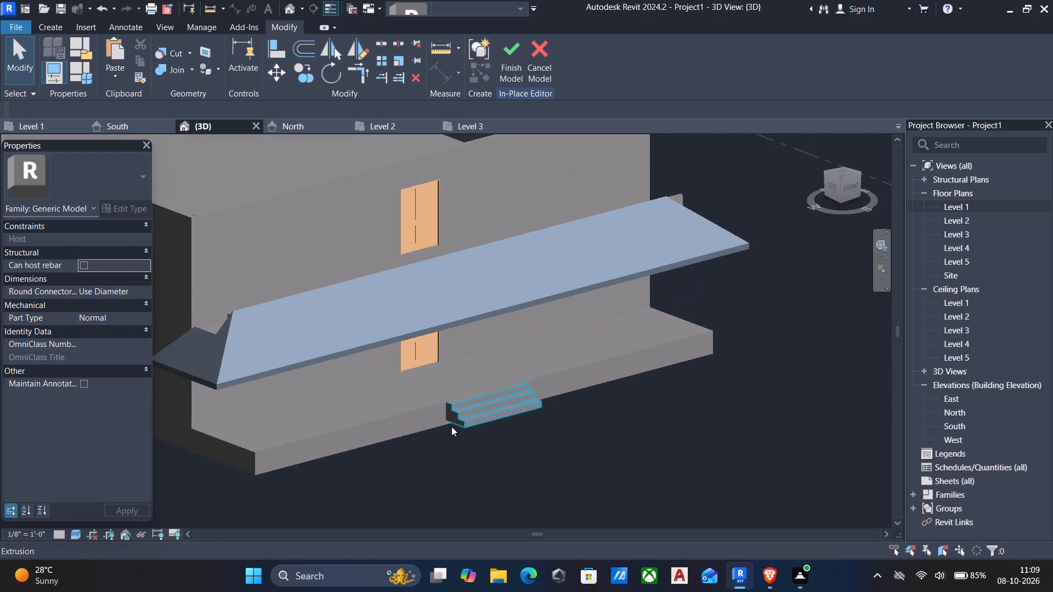
middle_click_drag(449, 443, 388, 451, "shift")
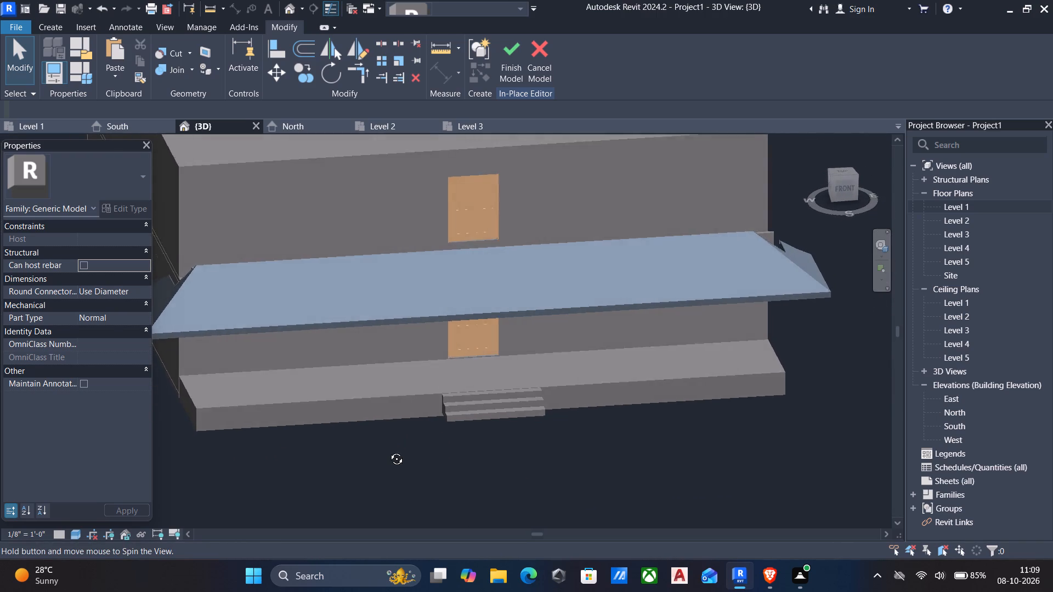
middle_click_drag(388, 451, 489, 406, "shift")
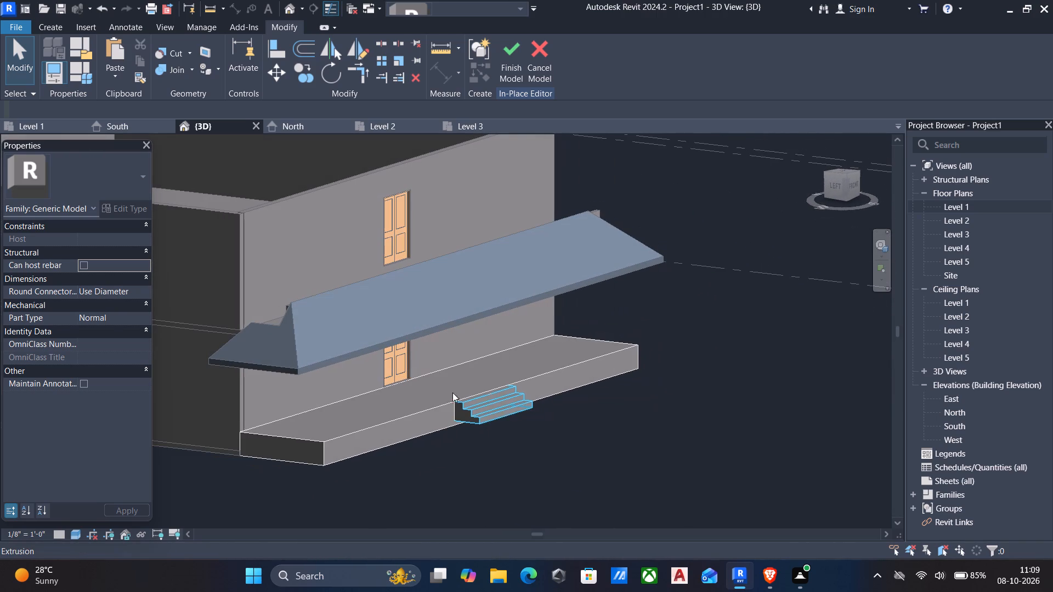
scroll(463, 442, "down", 5)
middle_click_drag(465, 442, 329, 479, "shift")
middle_click_drag(338, 464, 273, 468, "shift")
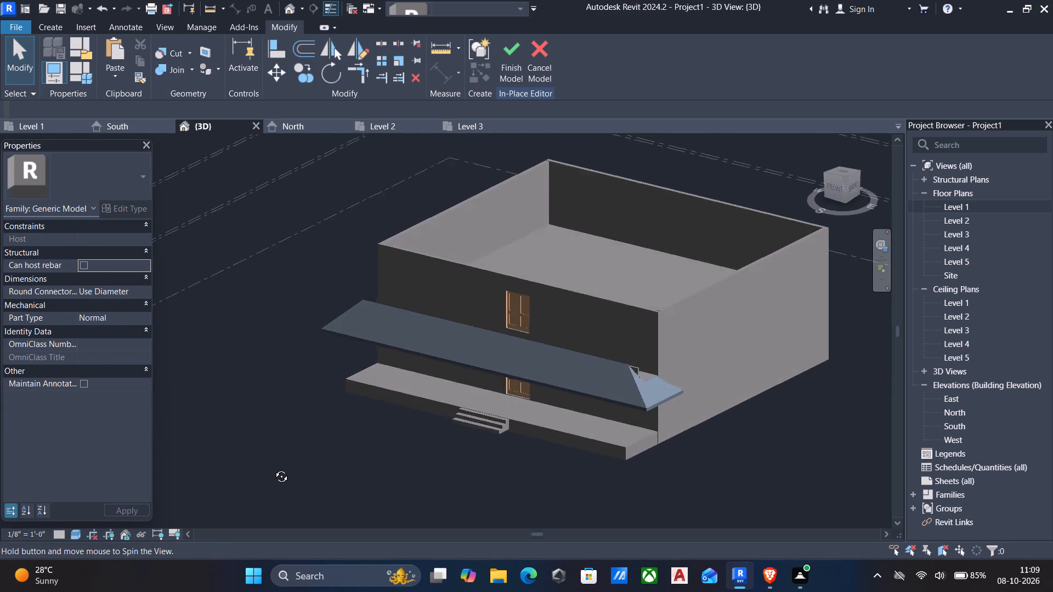
middle_click_drag(273, 468, 429, 448, "shift")
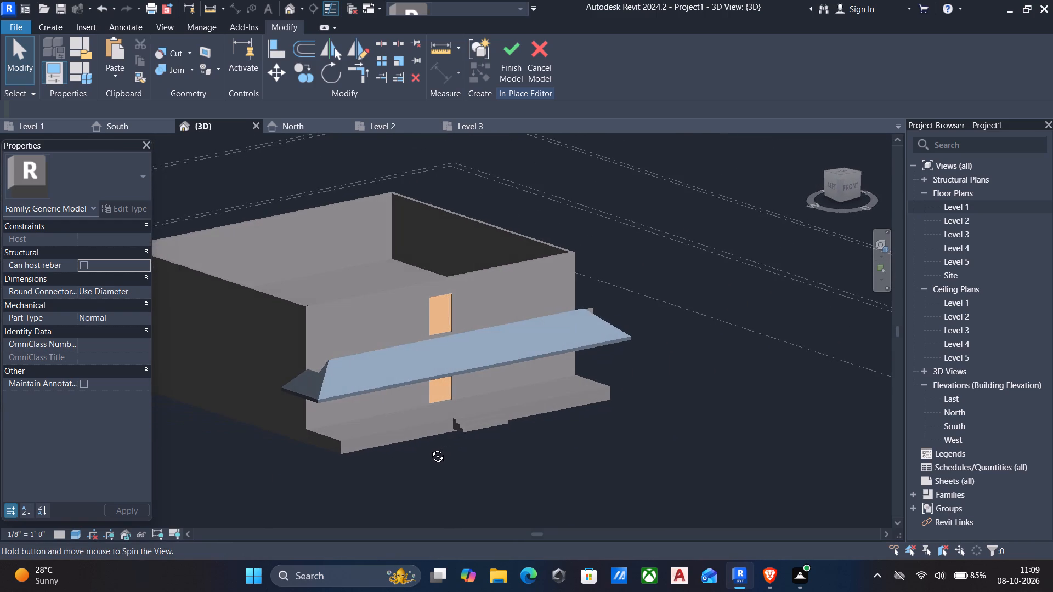
middle_click_drag(429, 448, 399, 458, "shift")
scroll(399, 458, "up", 1)
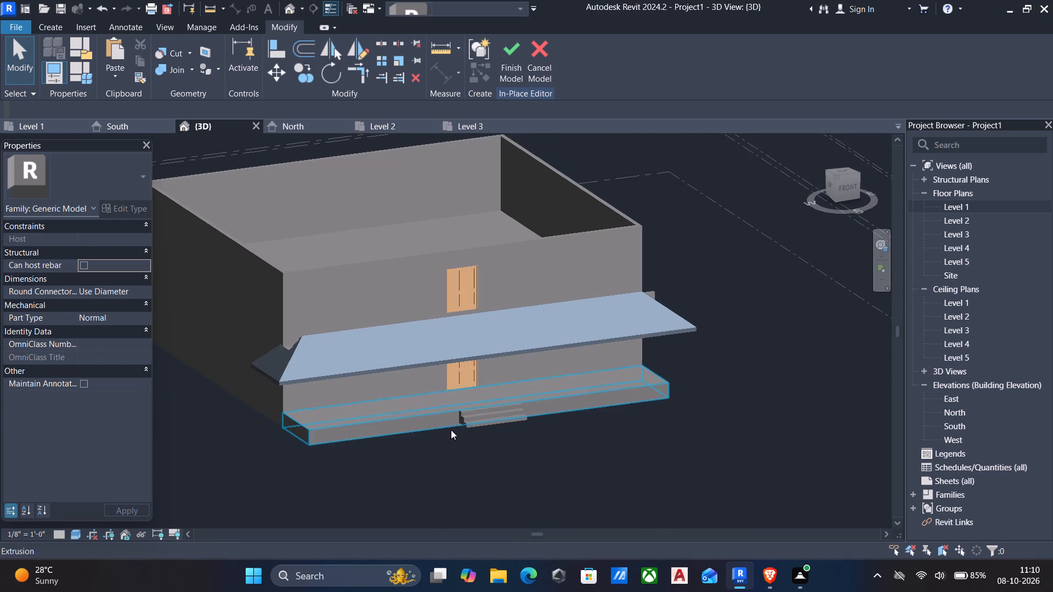
Begin a new solid extrusion using the platform's front face as its work plane.
left_click(426, 414)
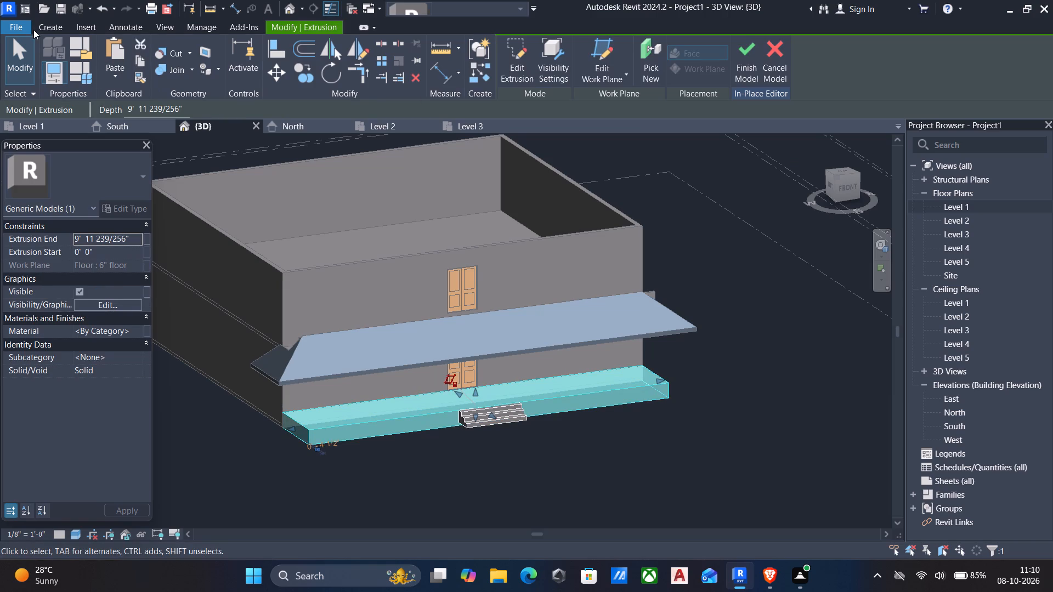
left_click(44, 29)
left_click(109, 51)
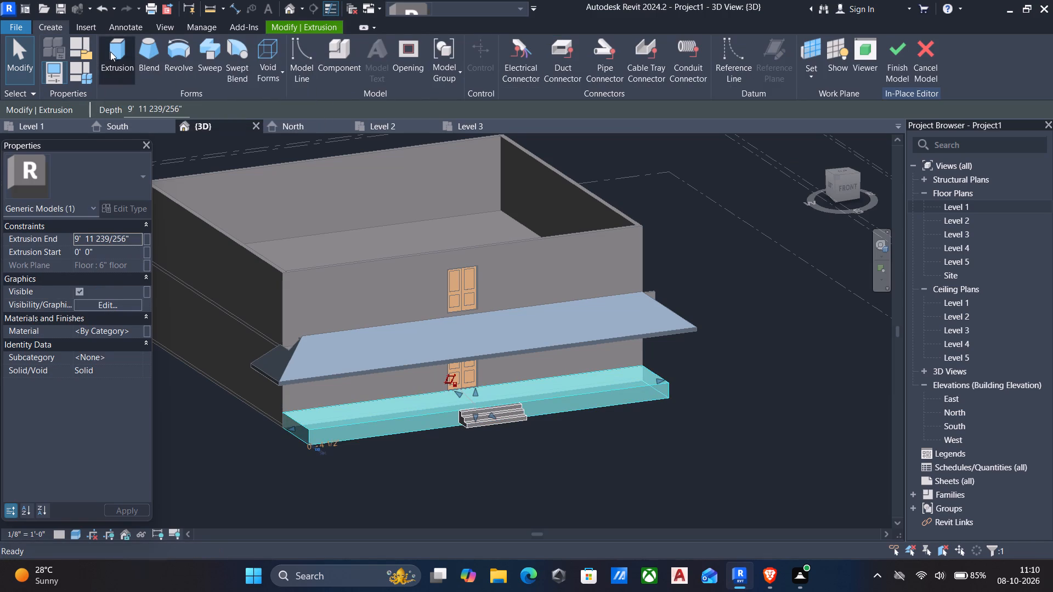
left_click(636, 76)
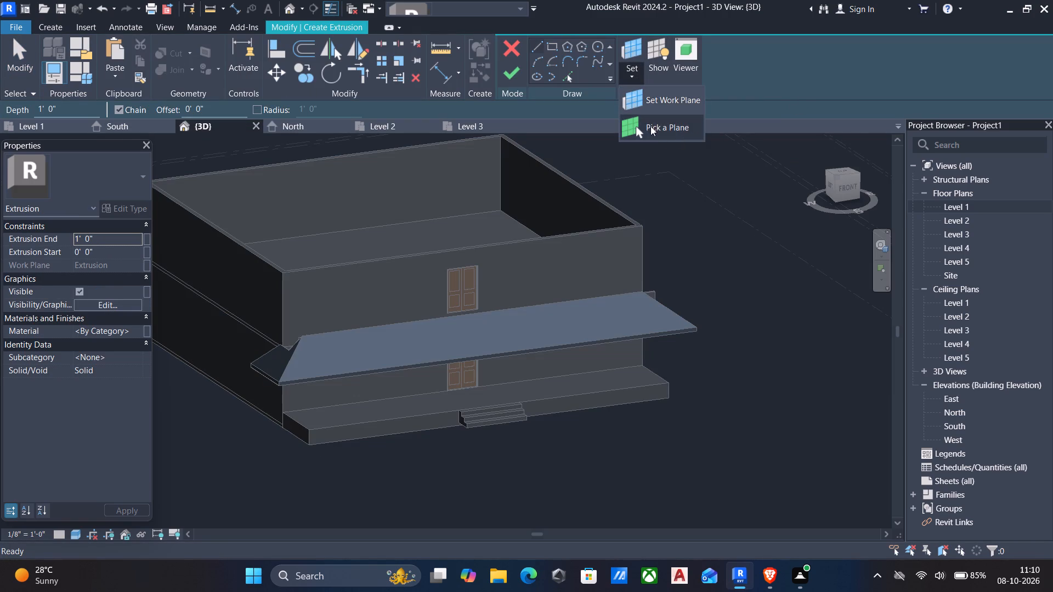
left_click(649, 125)
scroll(451, 418, "up", 2)
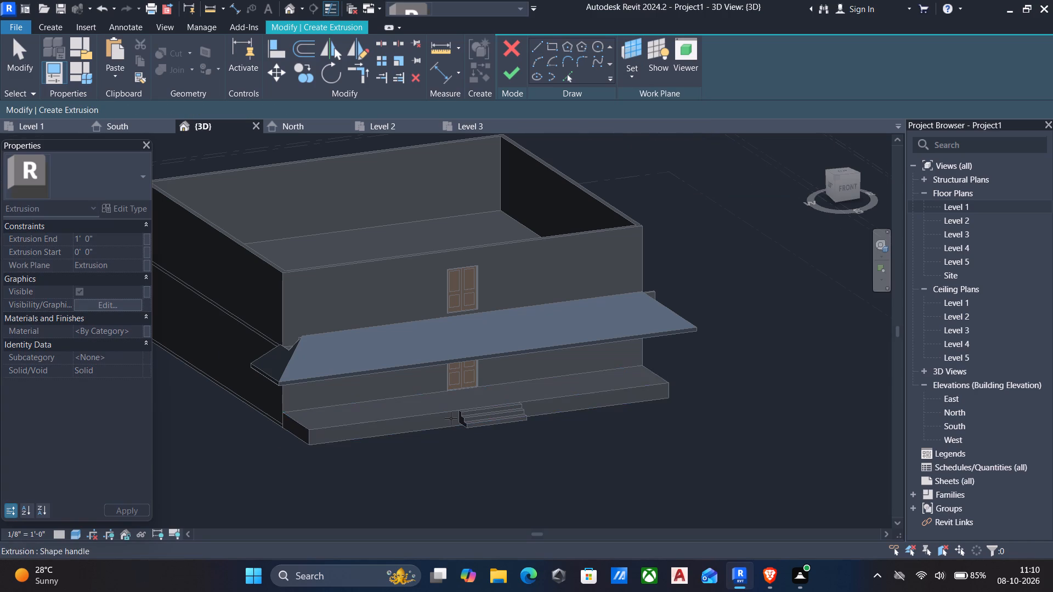
scroll(451, 418, "up", 3)
left_click(449, 411)
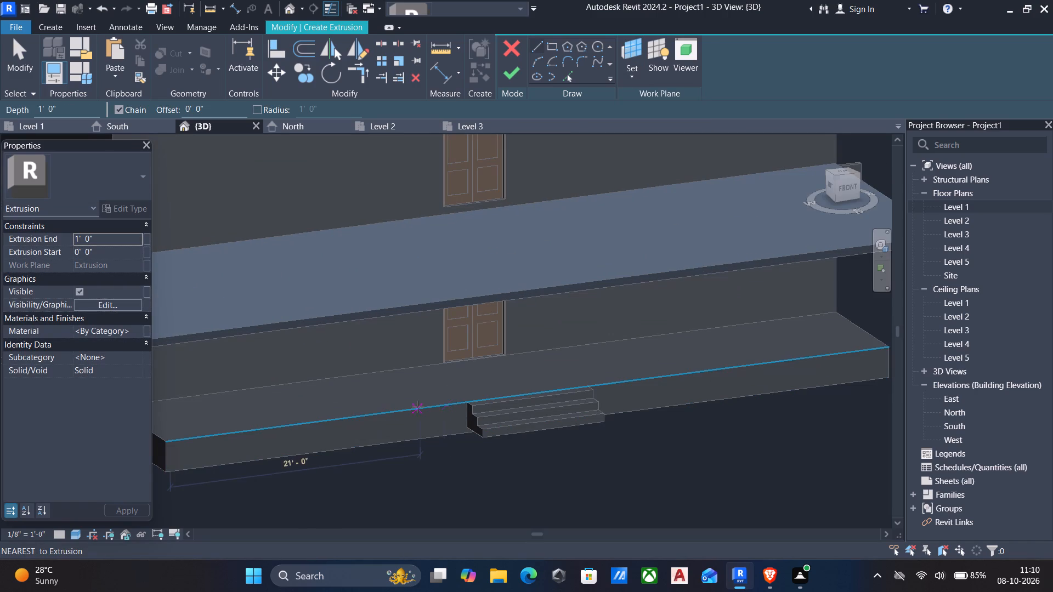
Sketch a 1'-0" by 0'-9" rectangle on the platform's front face beside the left end of the steps and extrude it 1'-0".
left_click(551, 44)
scroll(465, 434, "up", 10)
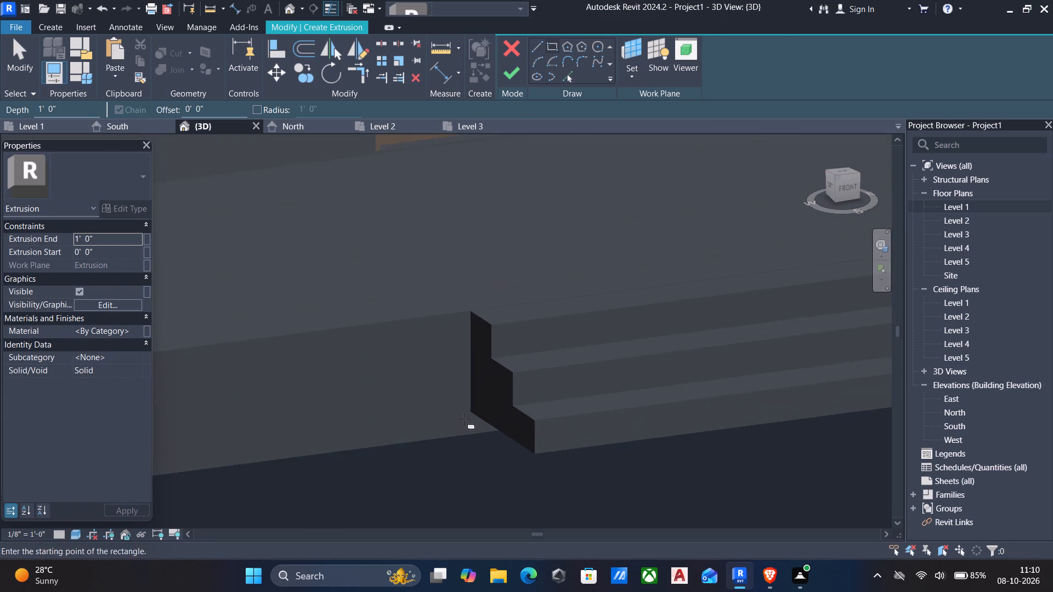
left_click(467, 415)
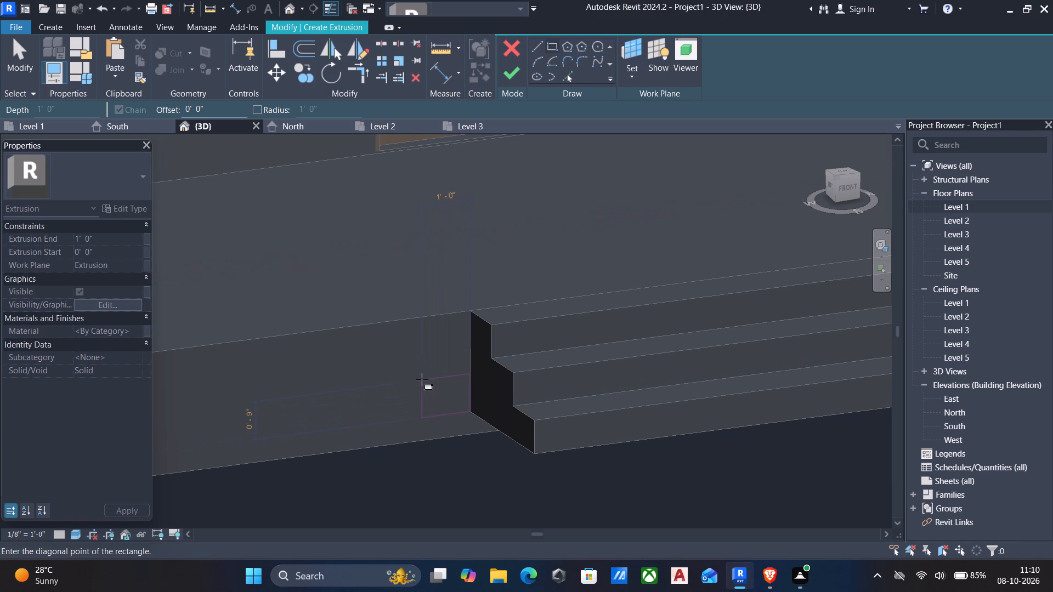
left_click(422, 379)
key("Escape")
key("Escape")
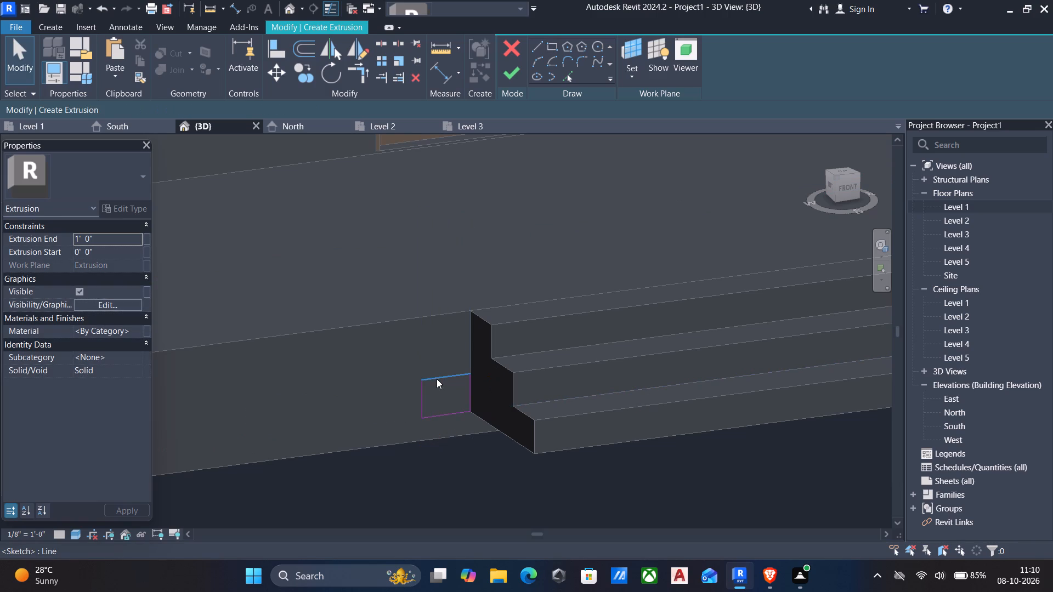
left_click(437, 379)
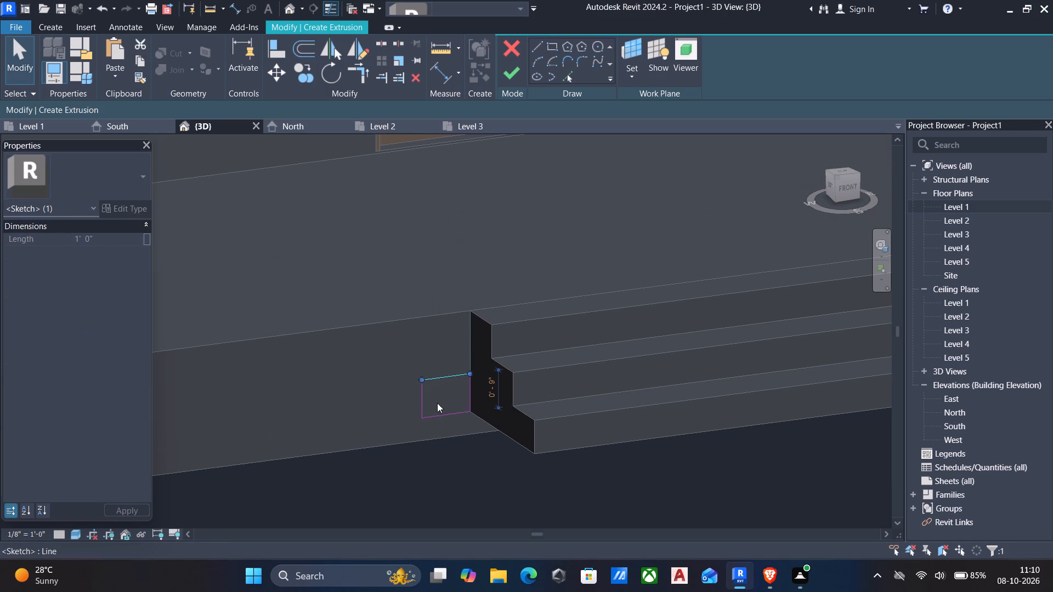
left_click(420, 409)
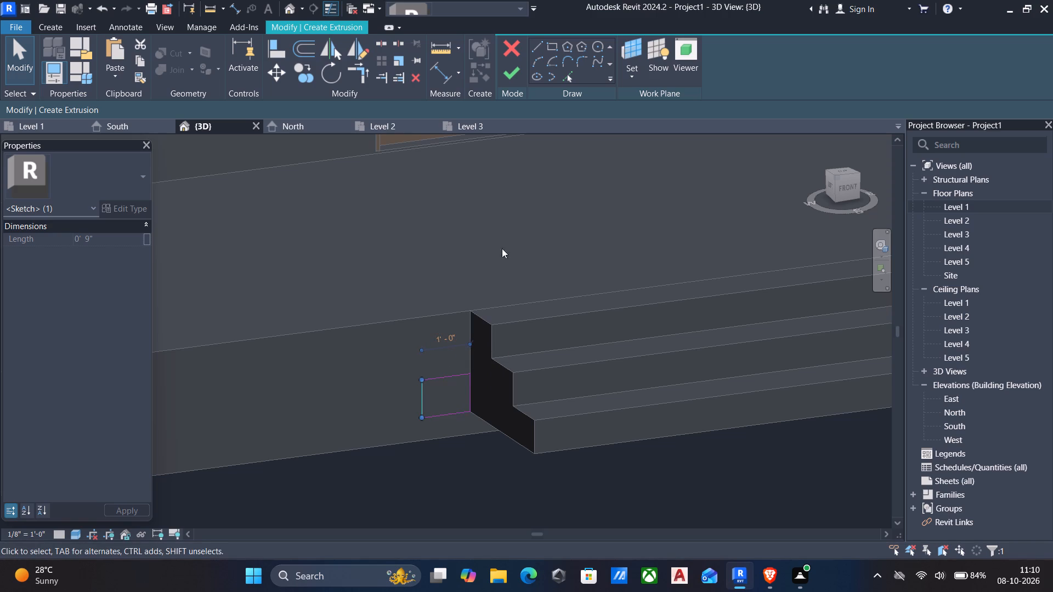
left_click(513, 79)
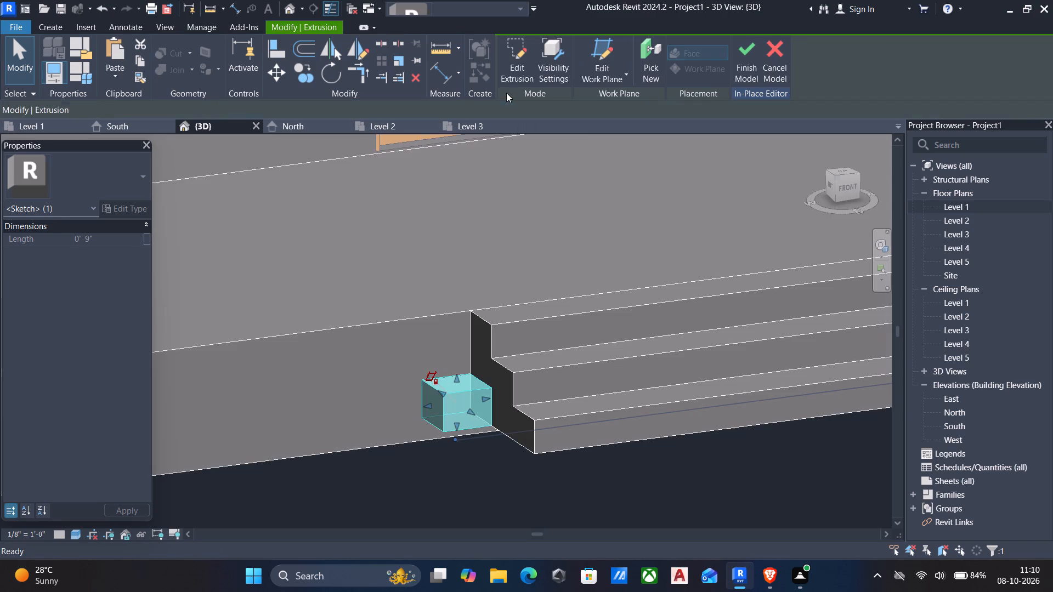
Stretch the top of the new block beside the steps upward until it rises above the platform surface.
scroll(452, 271, "down", 6)
middle_click_drag(453, 287, 604, 305, "shift")
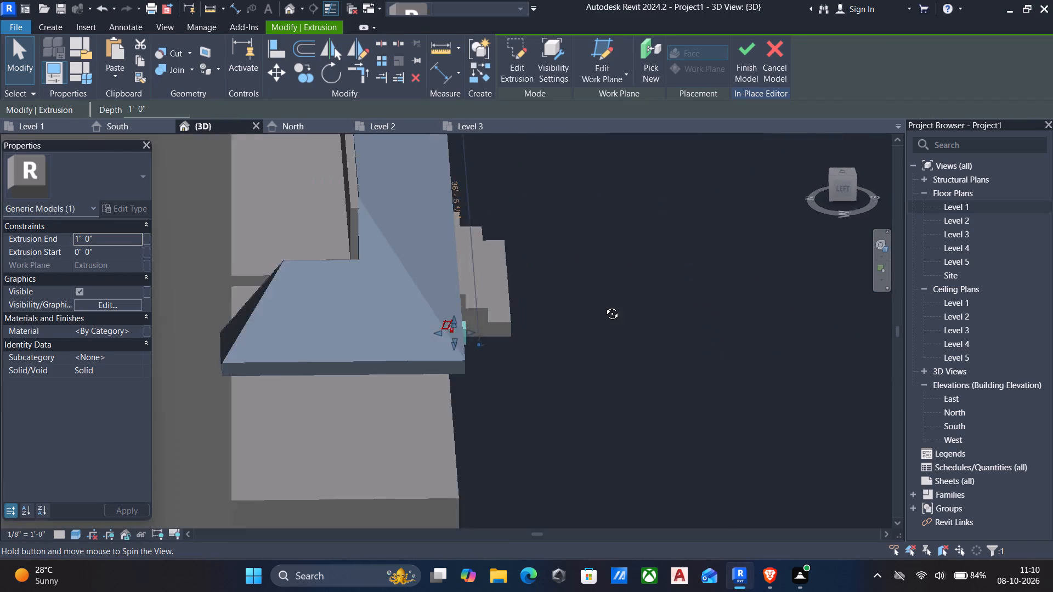
middle_click_drag(604, 305, 570, 311, "shift")
scroll(570, 311, "up", 2)
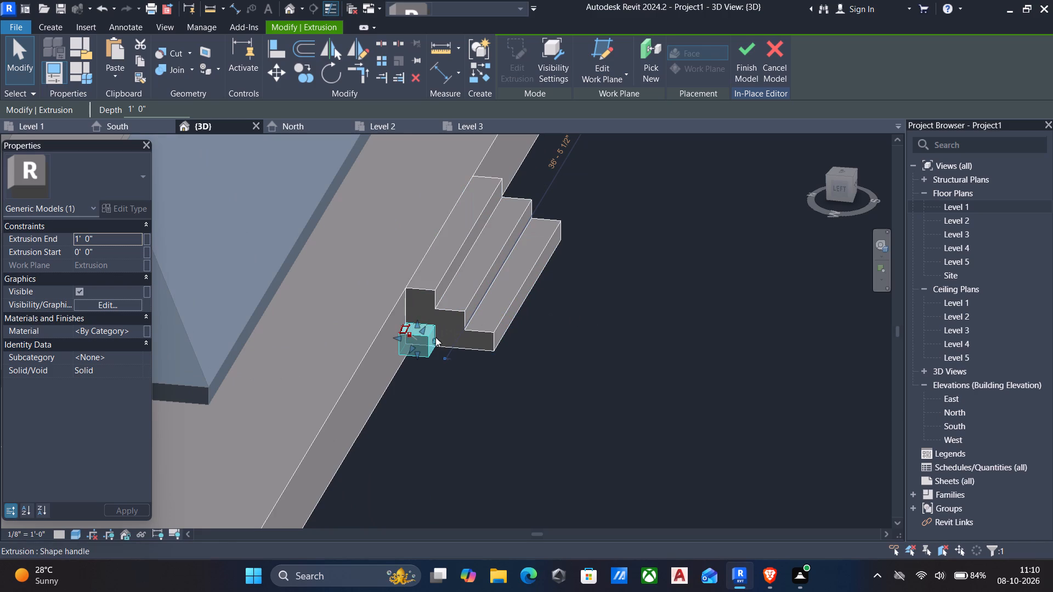
scroll(454, 367, "down", 1)
middle_click_drag(467, 393, 481, 464)
scroll(488, 464, "up", 1)
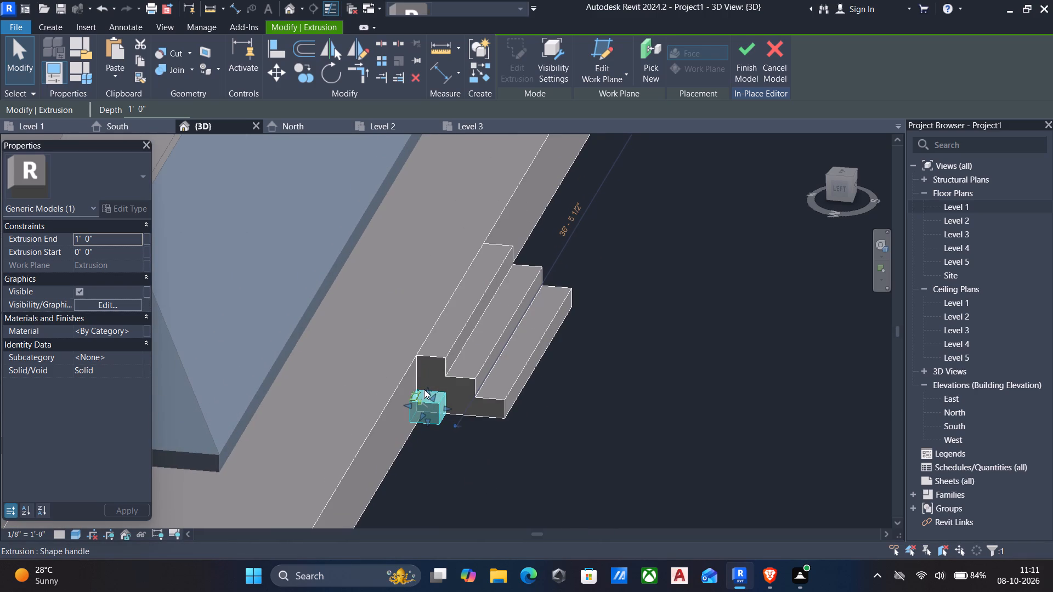
left_click_drag(427, 389, 412, 314)
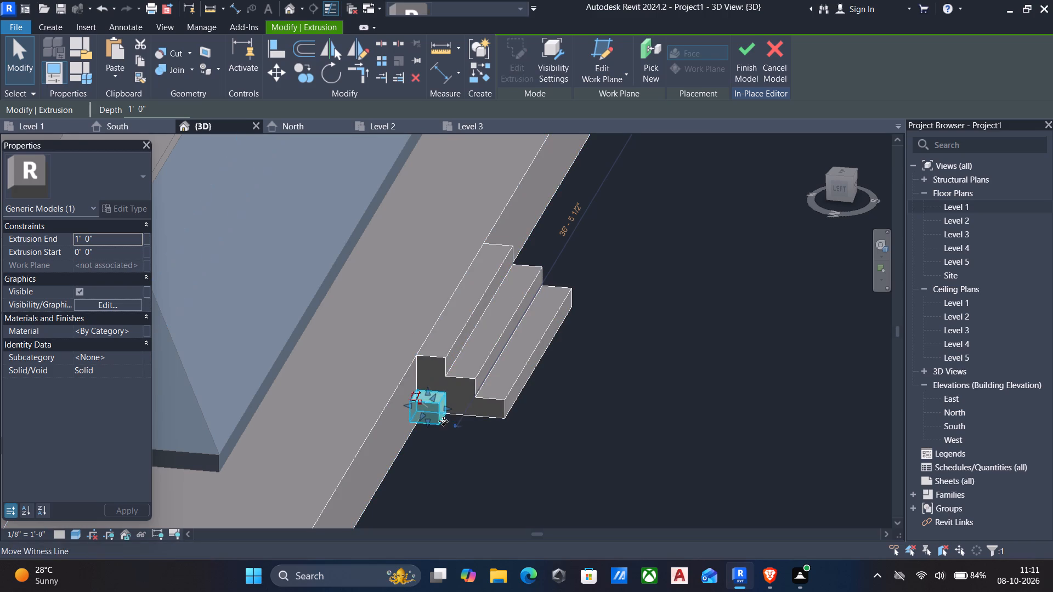
scroll(434, 400, "up", 4)
left_click_drag(424, 388, 446, 271)
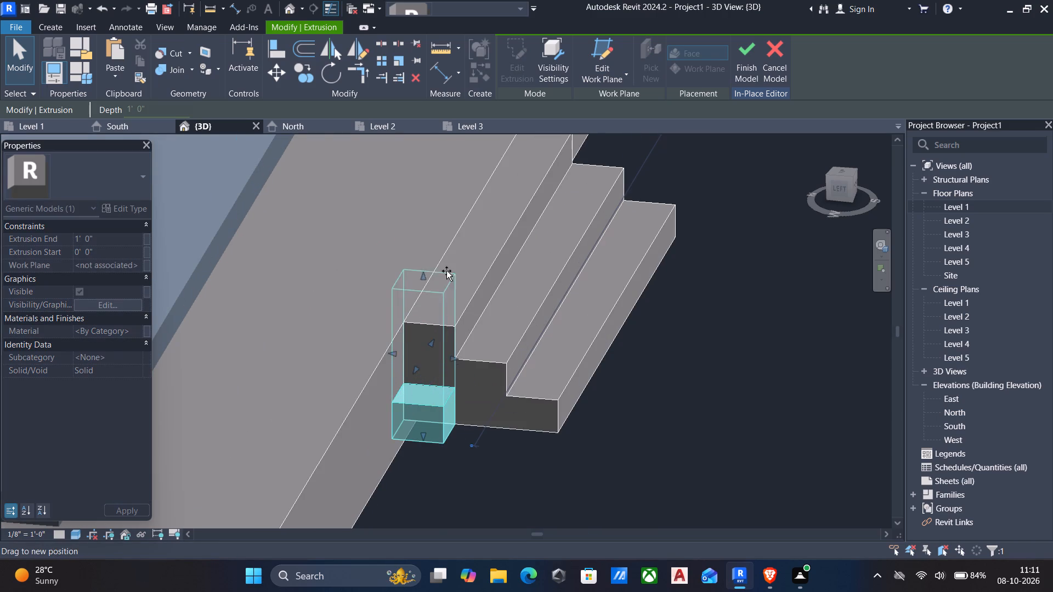
left_click_drag(446, 271, 455, 251)
Widen the side block by pulling its left face outward, away from the steps.
scroll(458, 268, "down", 5)
scroll(505, 294, "down", 3)
middle_click_drag(508, 299, 444, 314)
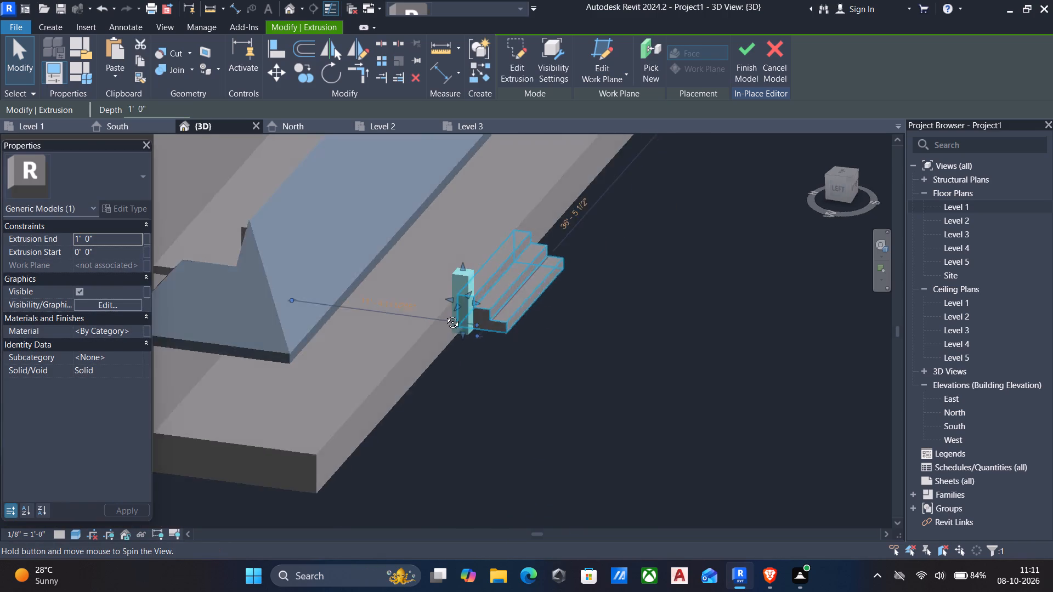
middle_click_drag(444, 314, 324, 297)
scroll(326, 301, "up", 5)
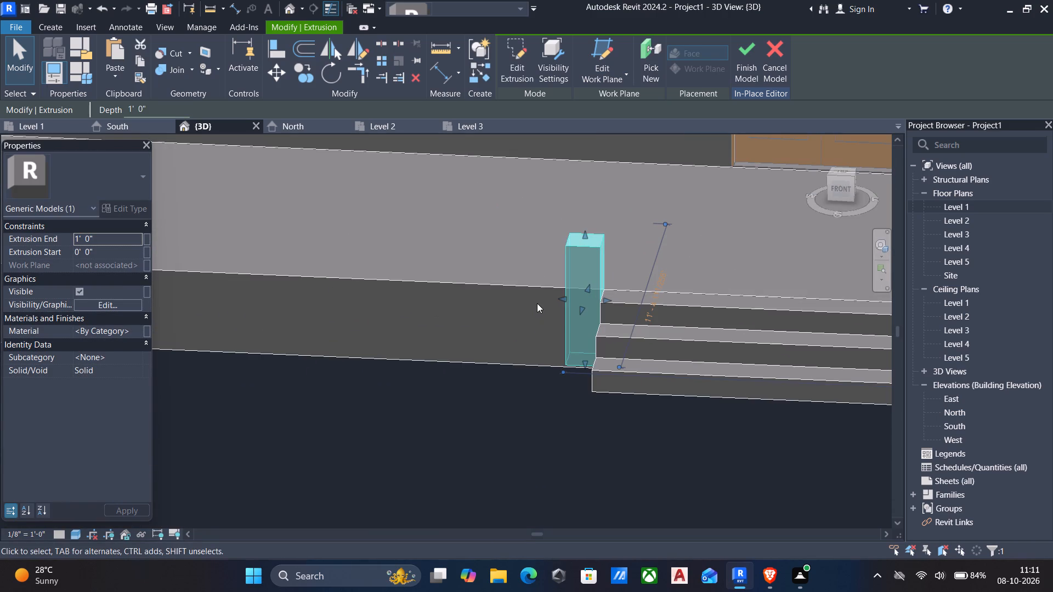
left_click_drag(559, 298, 551, 297)
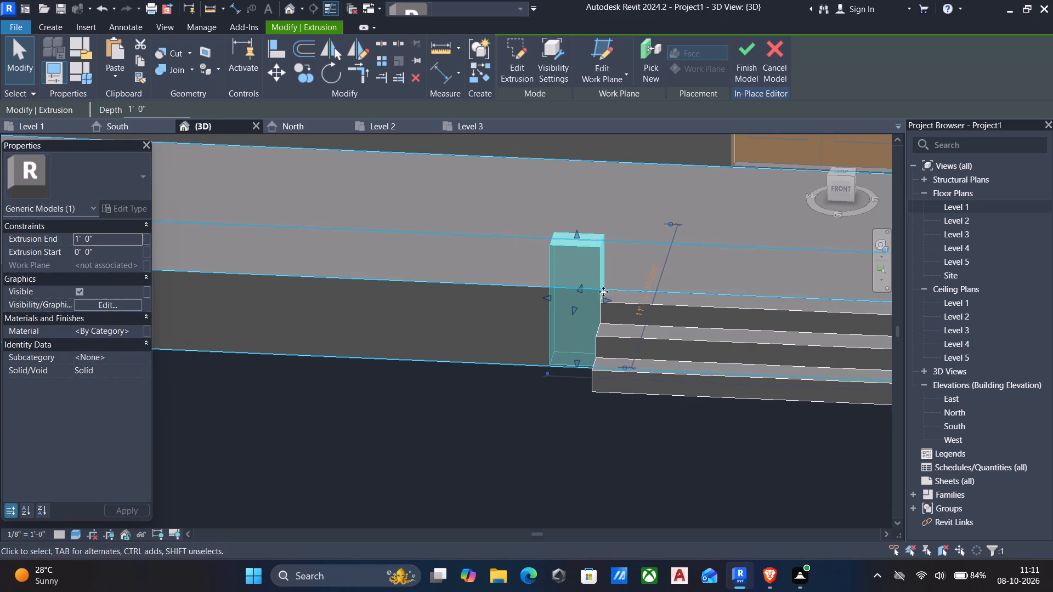
Pull the side block's front face outward and set its extrusion depth to 1'-6".
left_click_drag(574, 309, 570, 341)
scroll(559, 335, "down", 5)
middle_click_drag(557, 339, 584, 334, "shift")
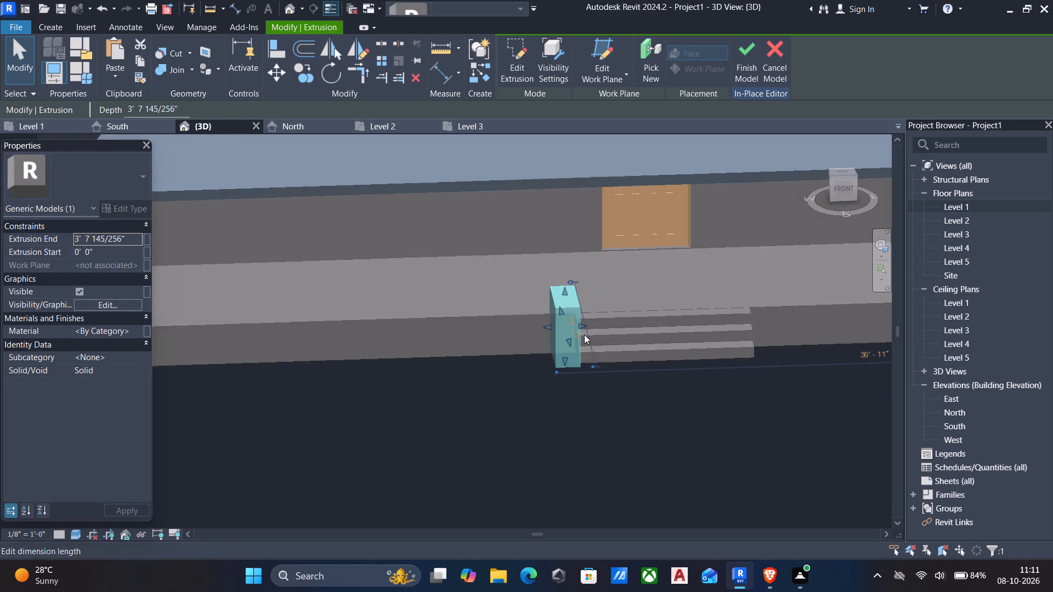
left_click_drag(183, 107, 0, 91)
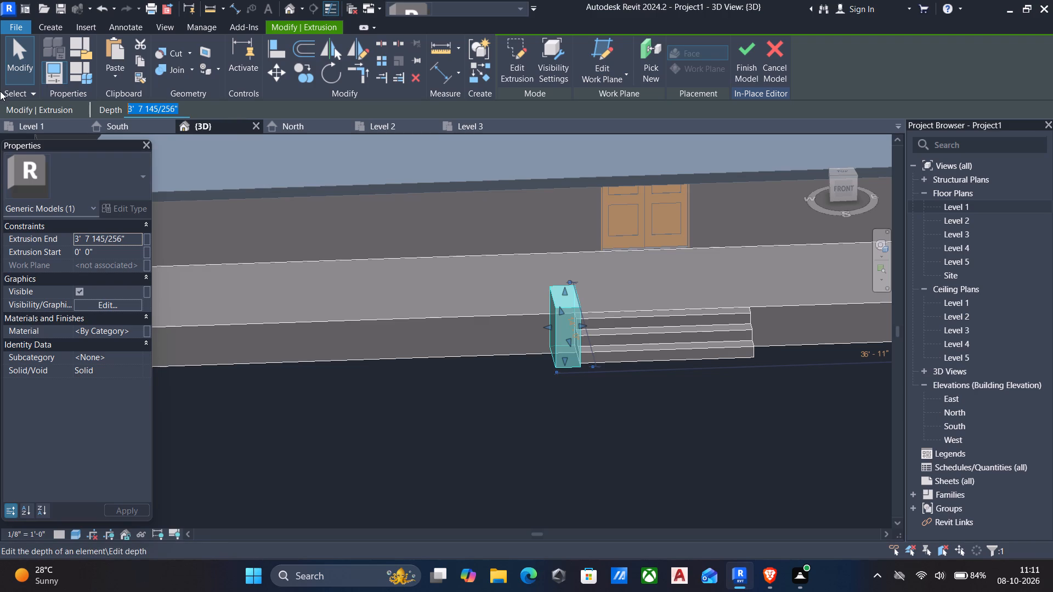
type("1'6")
key("shift+quotedbl")
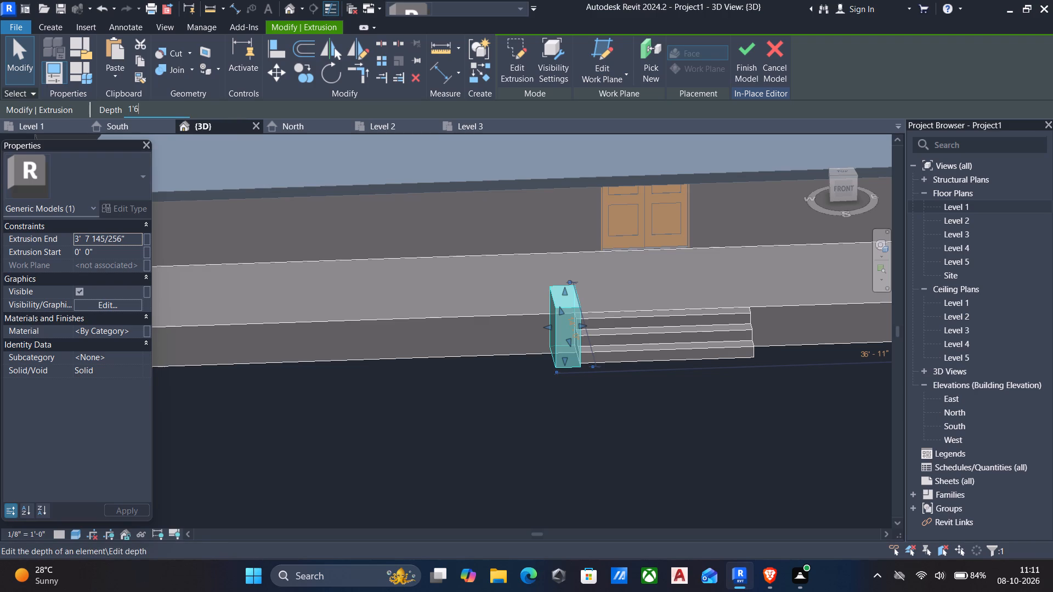
key("Return")
key("Escape")
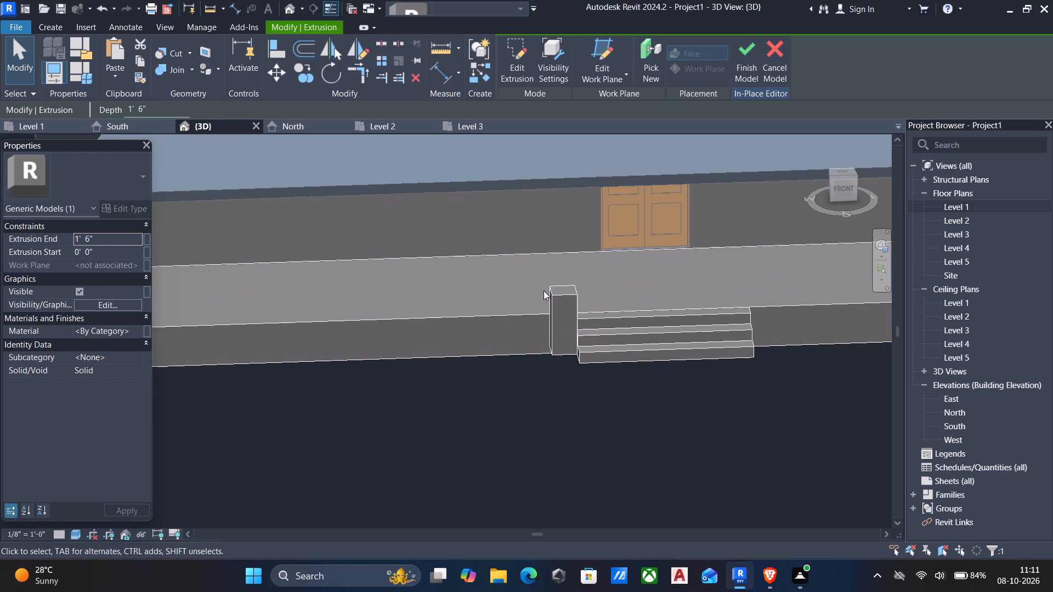
Edit the side block's extrusion sketch, copying its rectangle 11'-7 1/2" across to the opposite end of the steps.
left_click(557, 300)
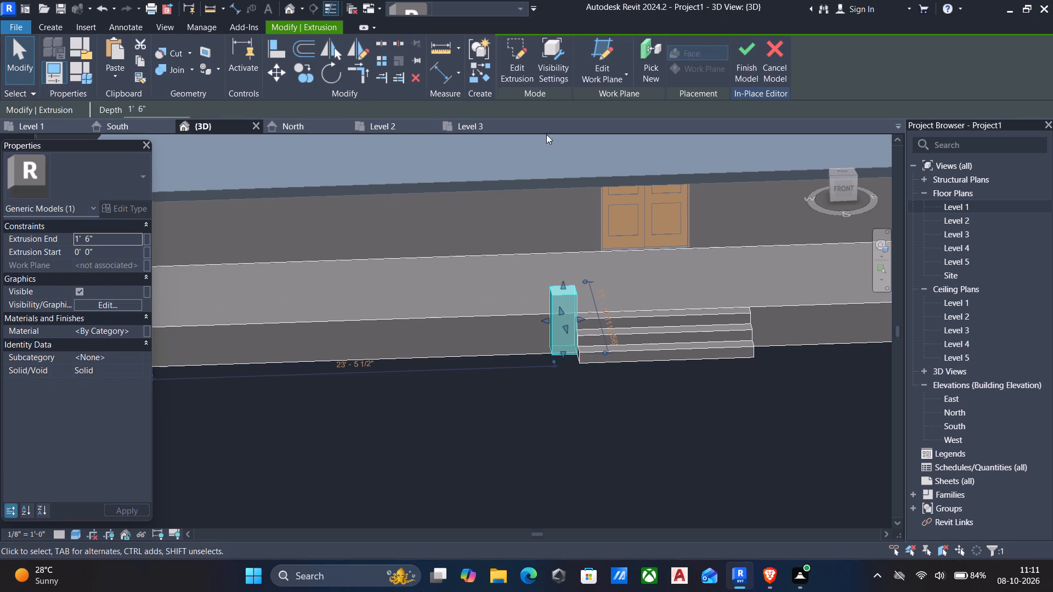
left_click(507, 55)
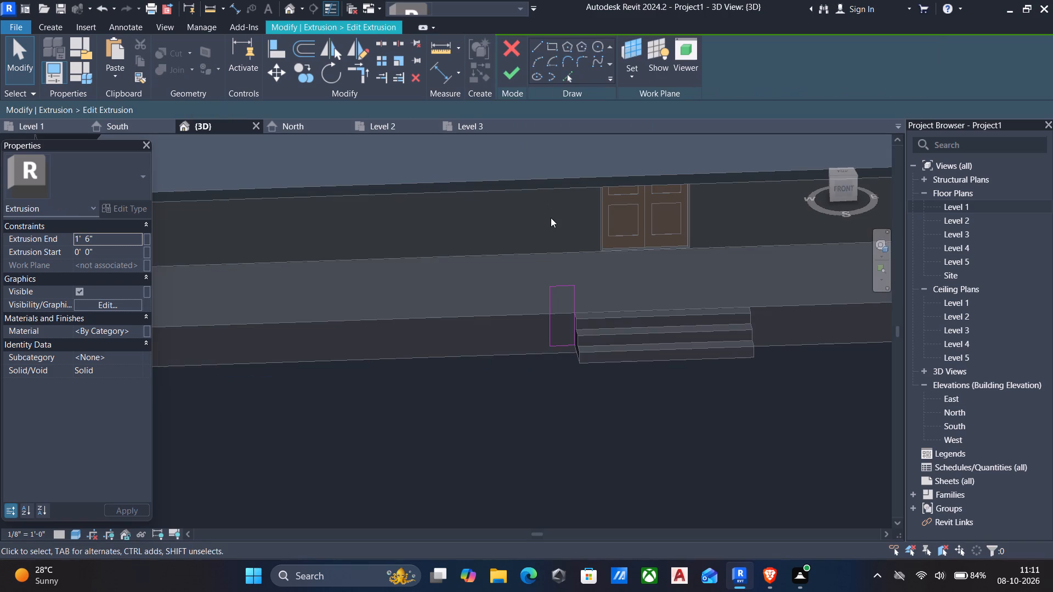
left_click(837, 187)
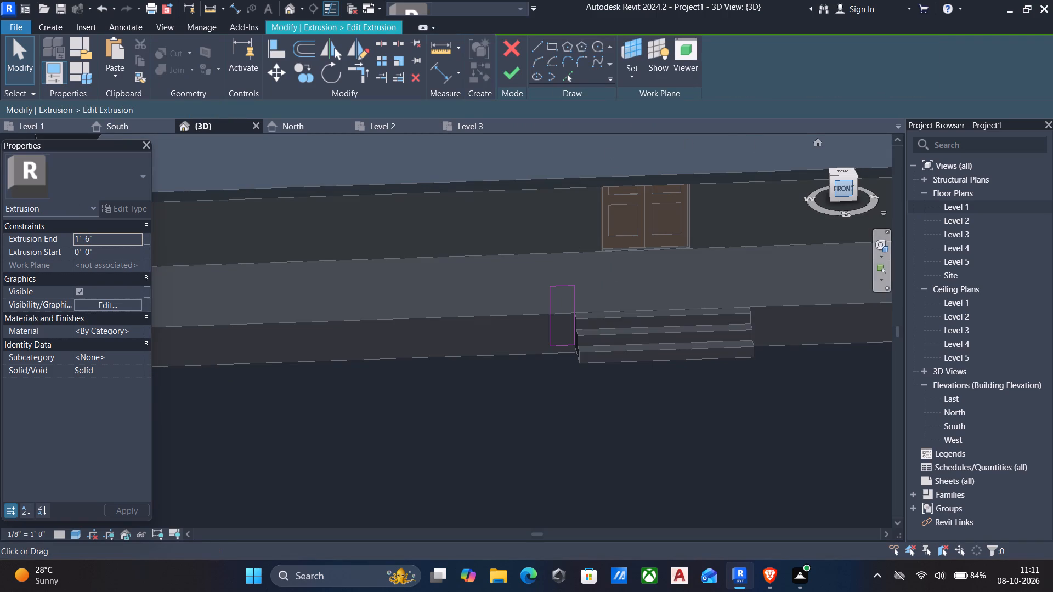
scroll(433, 373, "up", 6)
scroll(423, 308, "up", 6)
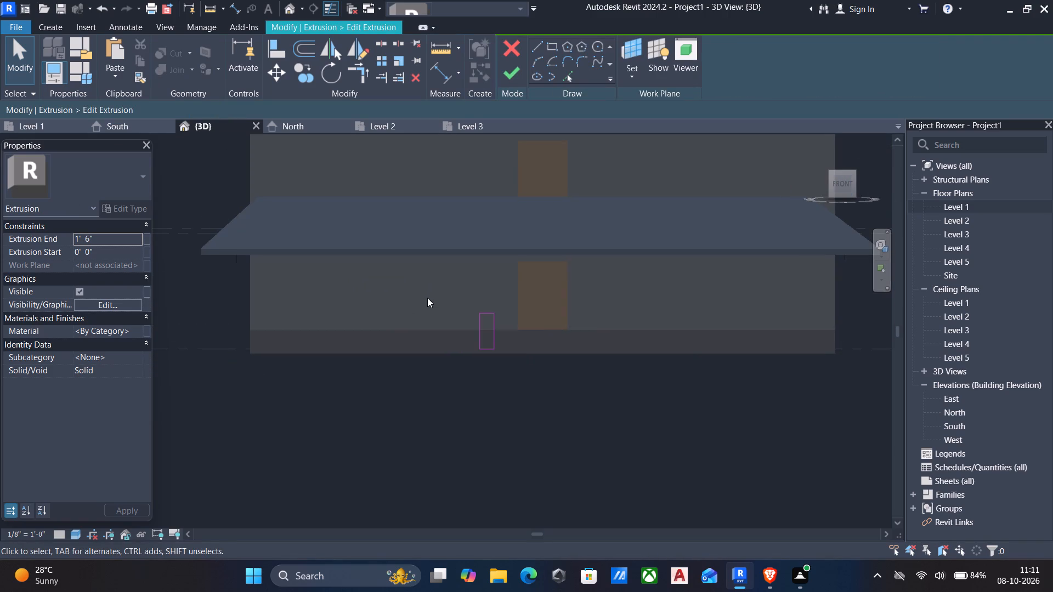
left_click_drag(428, 292, 570, 389)
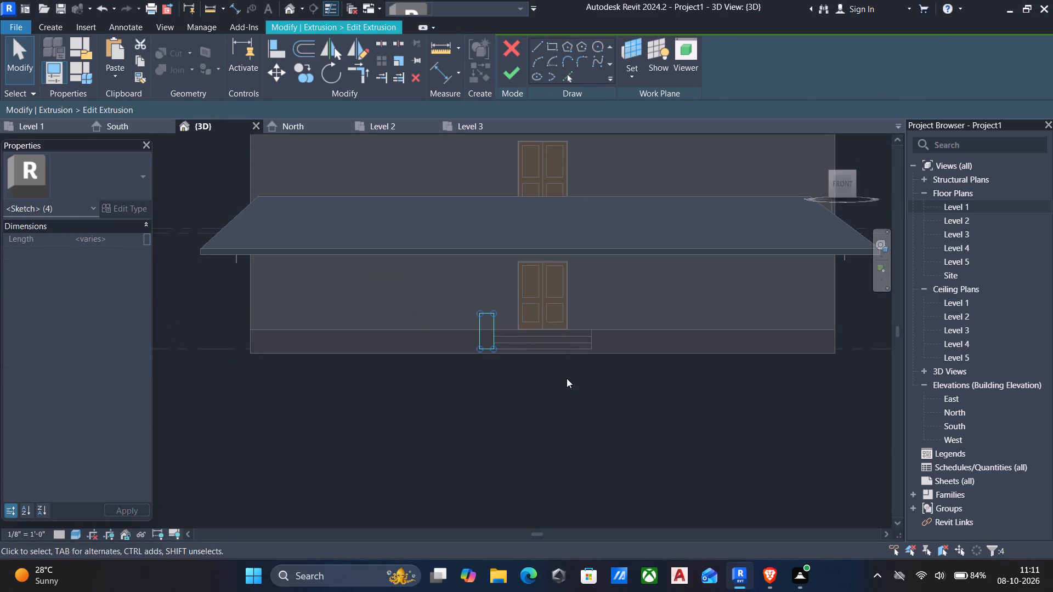
key("c")
key("o")
scroll(527, 364, "up", 5)
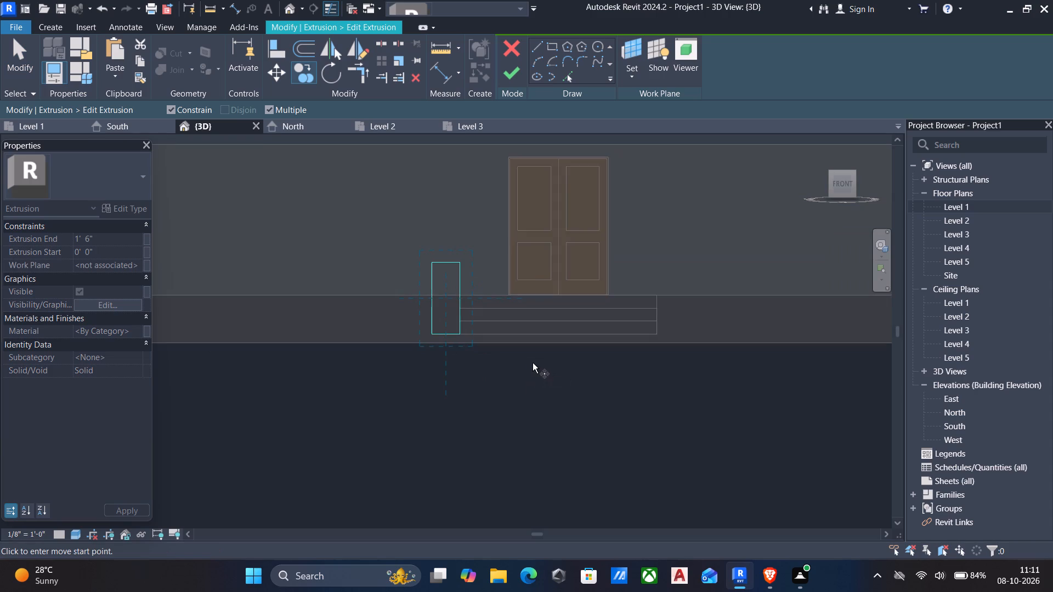
scroll(531, 363, "up", 5)
left_click(335, 303)
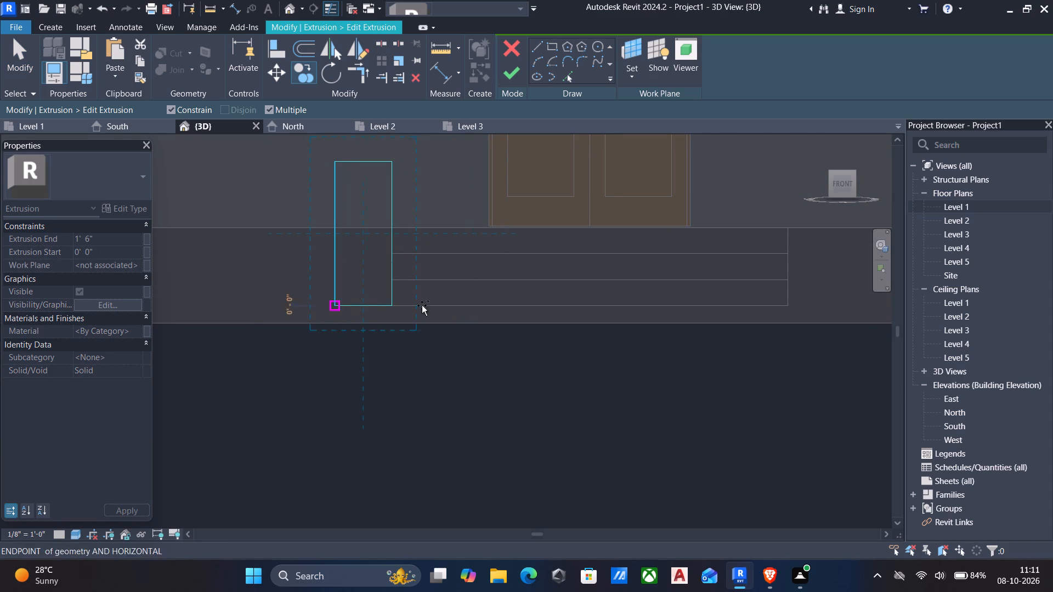
left_click(794, 308)
key("Escape")
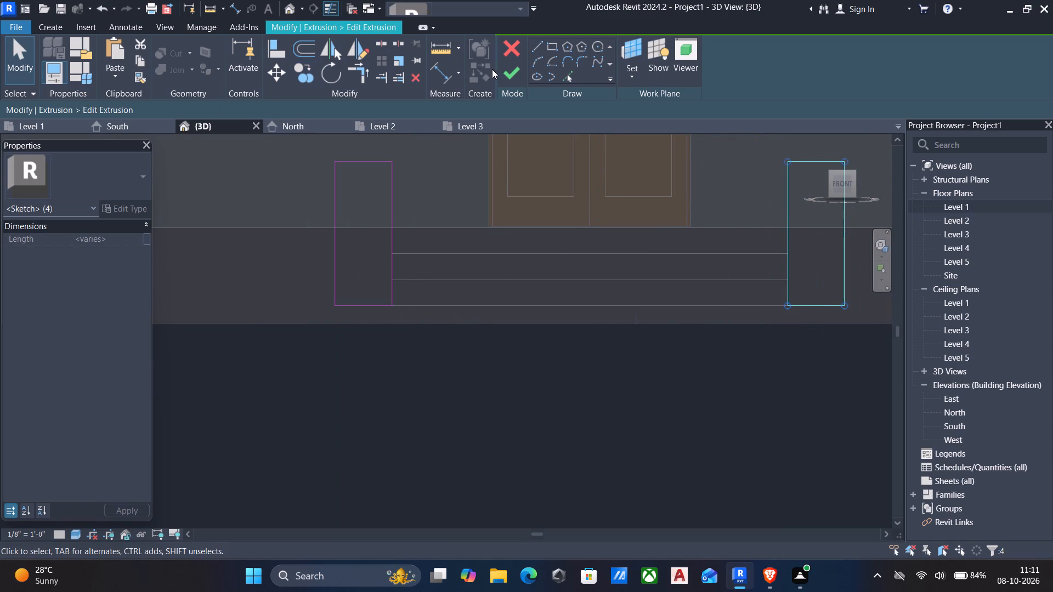
left_click(514, 74)
Check the platform, steps and both side blocks from the front and side, and finish the in-place model.
scroll(512, 145, "down", 6)
middle_click_drag(498, 230, 504, 260, "shift")
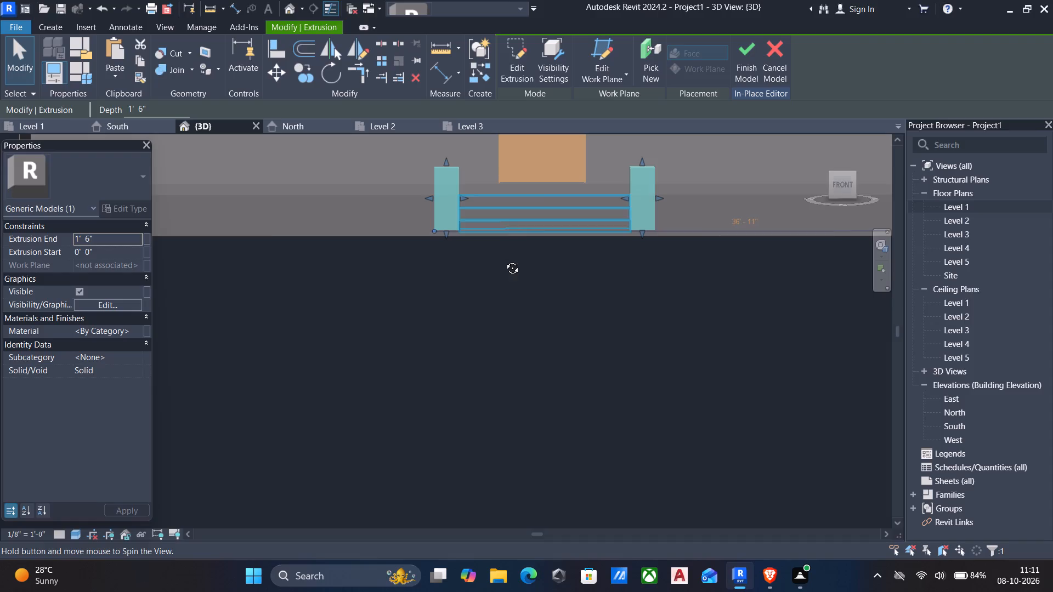
middle_click_drag(504, 260, 551, 284, "shift")
scroll(556, 290, "down", 4)
middle_click_drag(551, 320, 543, 385)
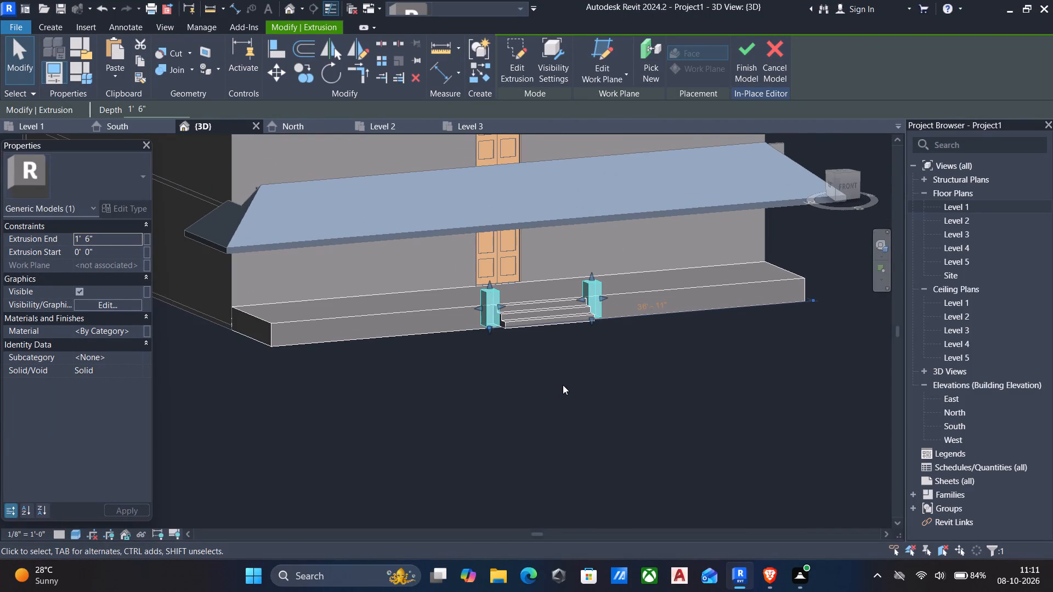
scroll(535, 373, "down", 1)
middle_click_drag(535, 373, 511, 402, "shift")
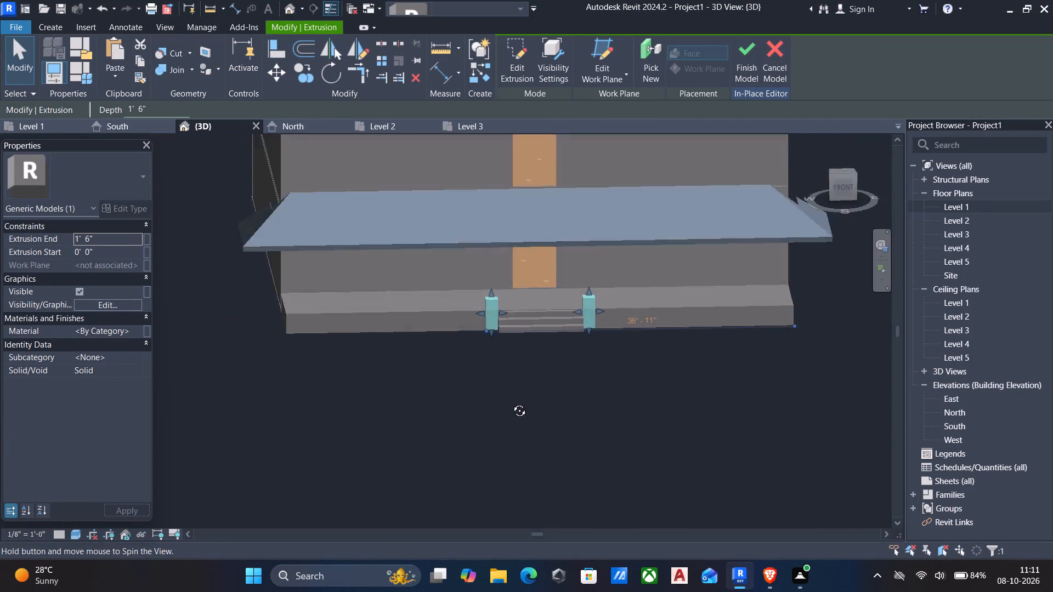
middle_click_drag(511, 402, 681, 297, "shift")
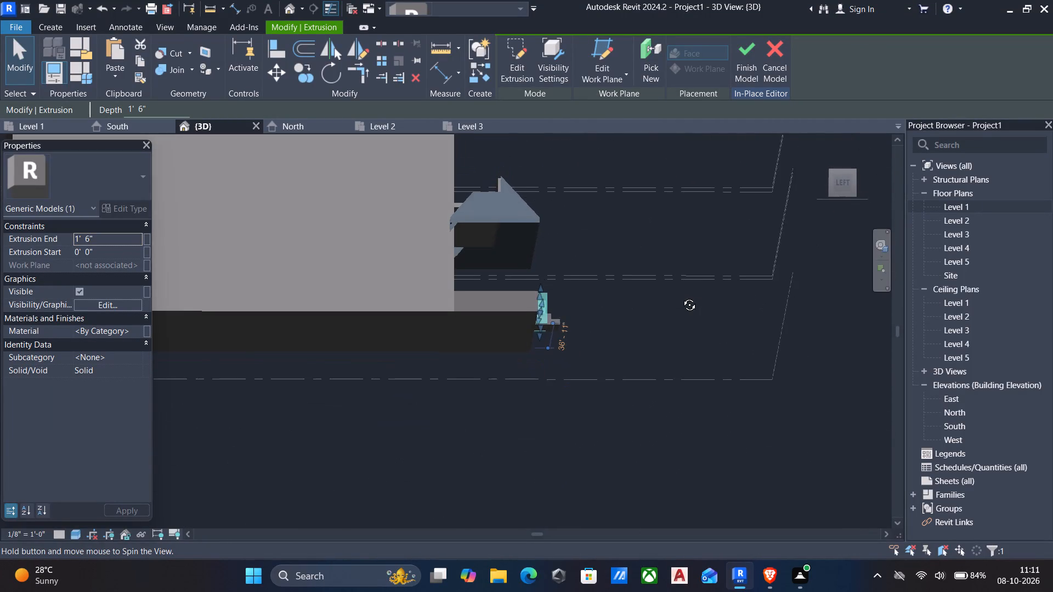
middle_click_drag(681, 297, 680, 297, "shift")
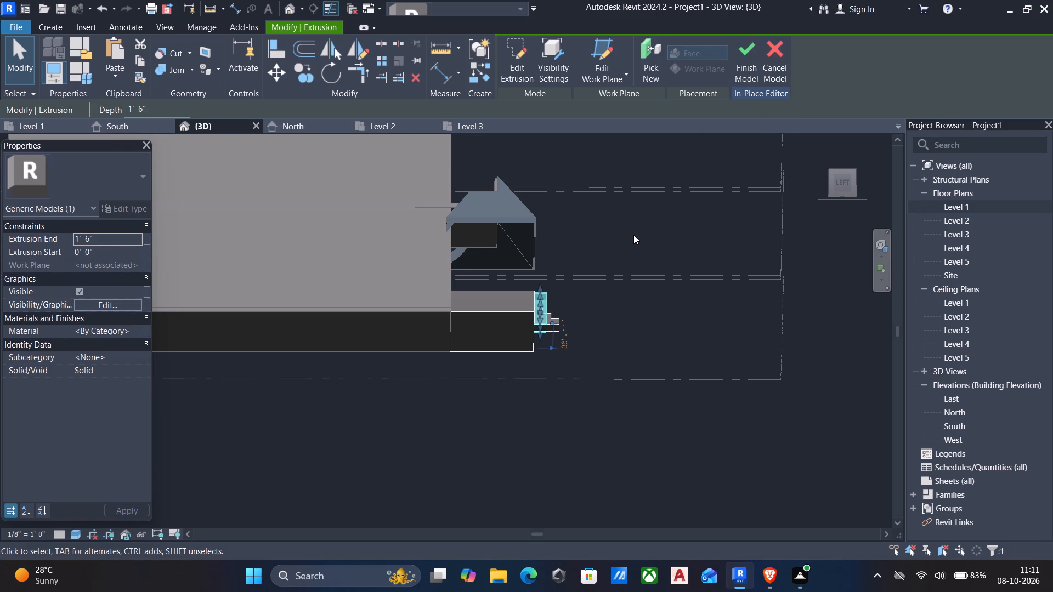
scroll(633, 235, "down", 1)
middle_click_drag(633, 235, 625, 287, "shift")
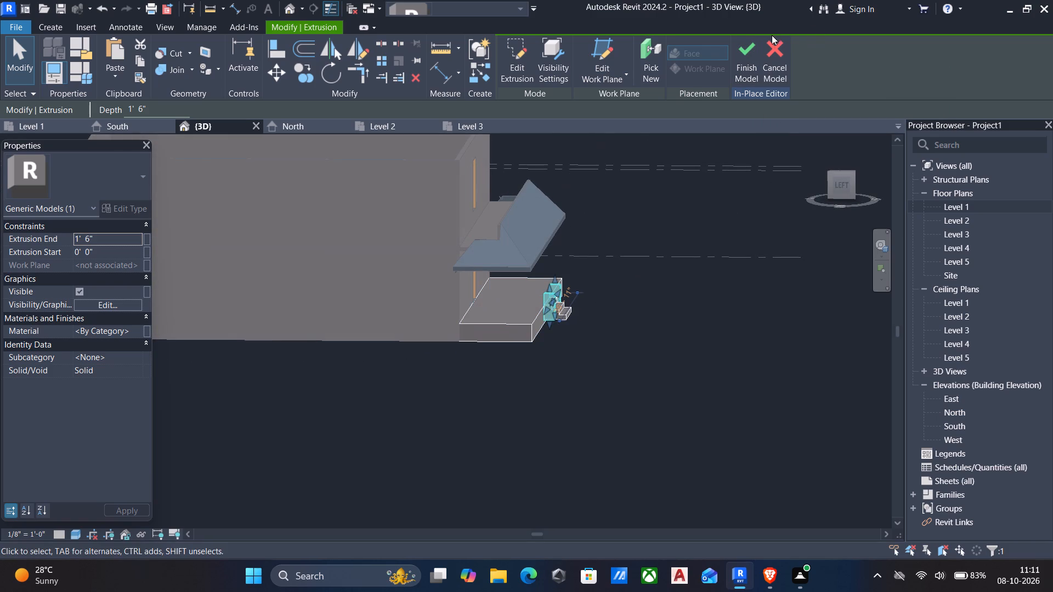
left_click(740, 50)
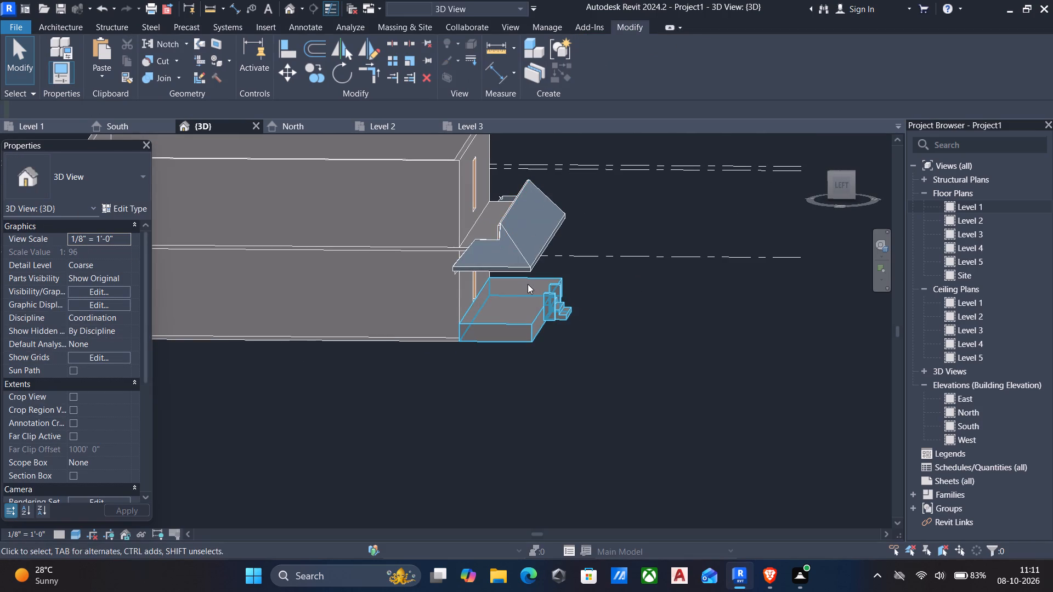
Open the footprint sketch of the 6" roof above the front platform for editing.
left_click(525, 267)
left_click(597, 44)
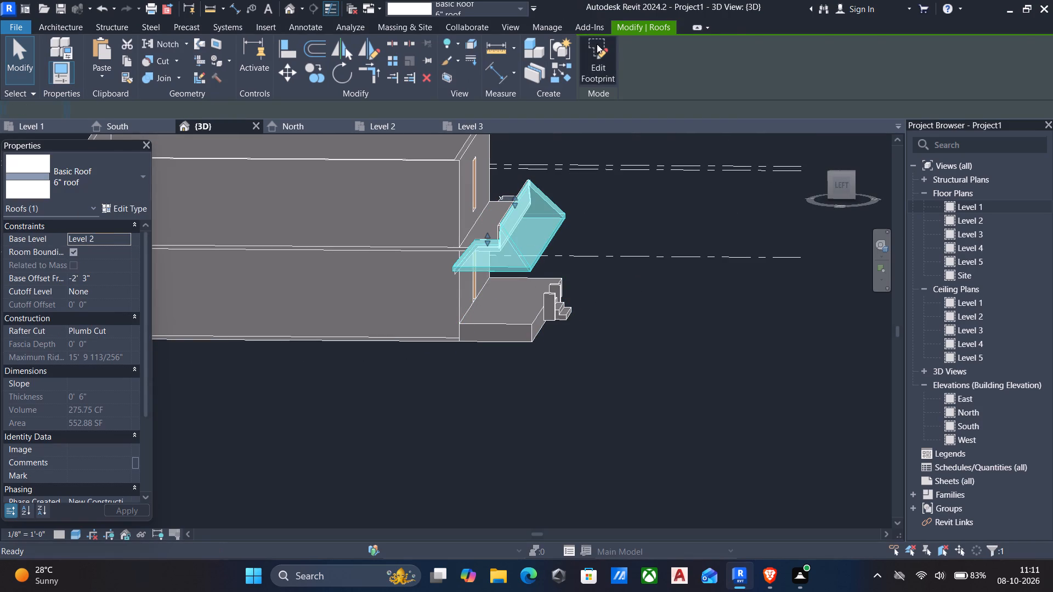
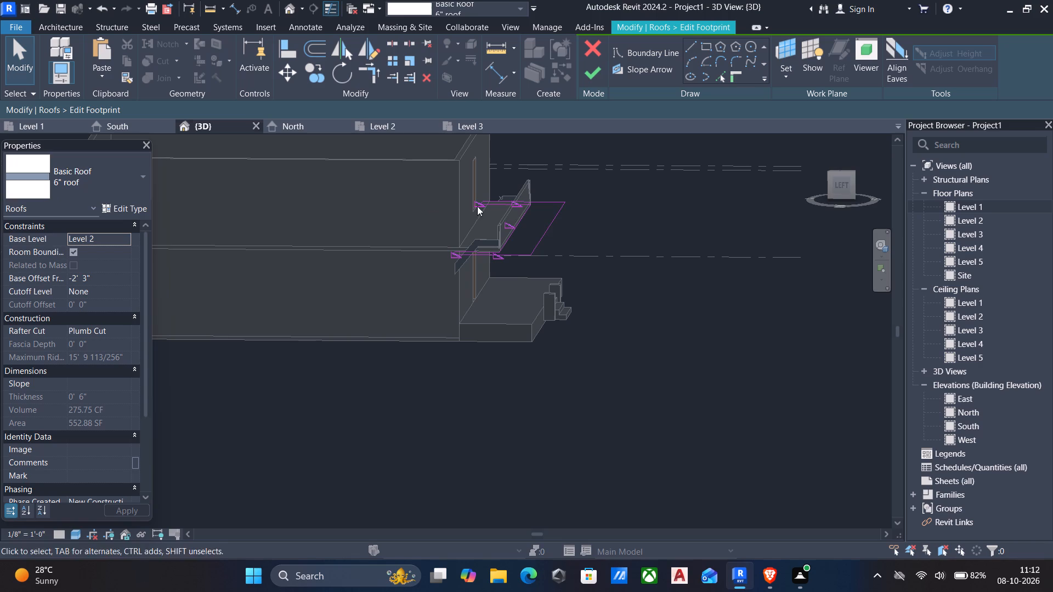
Move the roof sketch's front boundary line outward to 6'-6" from the parallel inner line and finish the footprint.
left_click(550, 225)
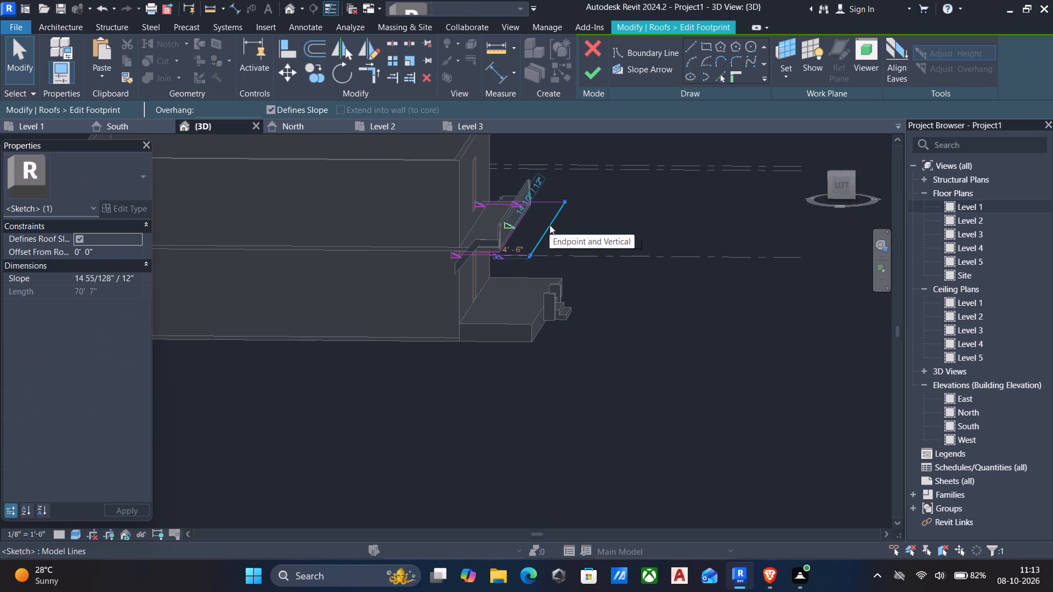
key("Right")
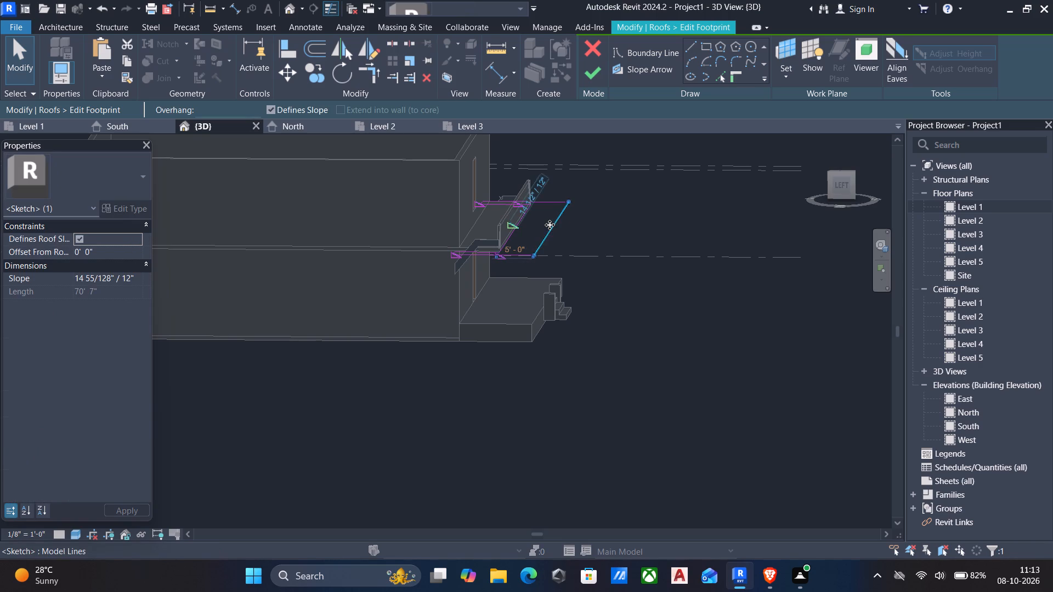
key("Right")
key("Right")
key("Right")
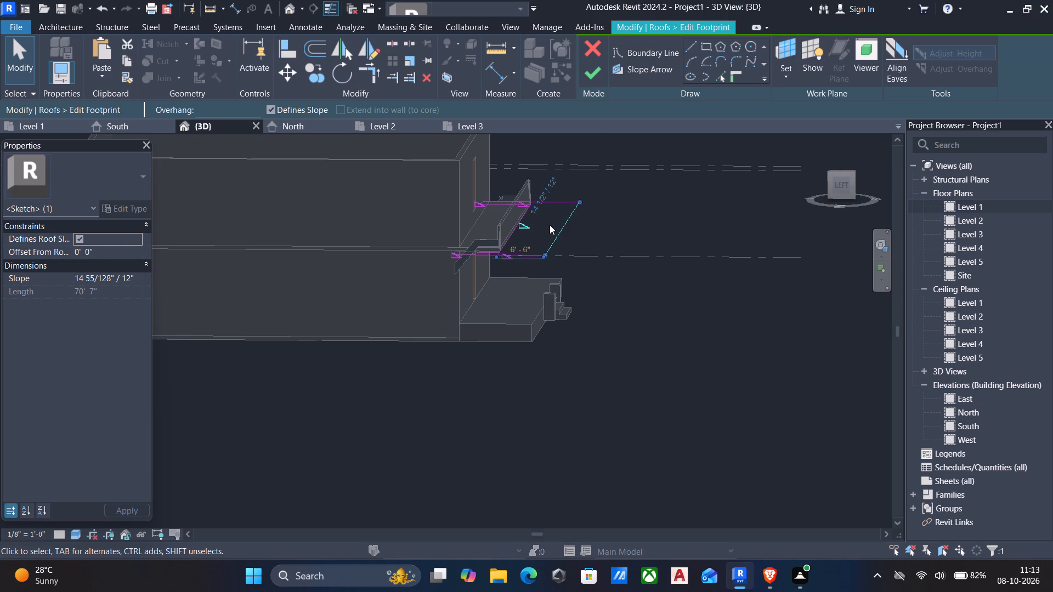
left_click(842, 185)
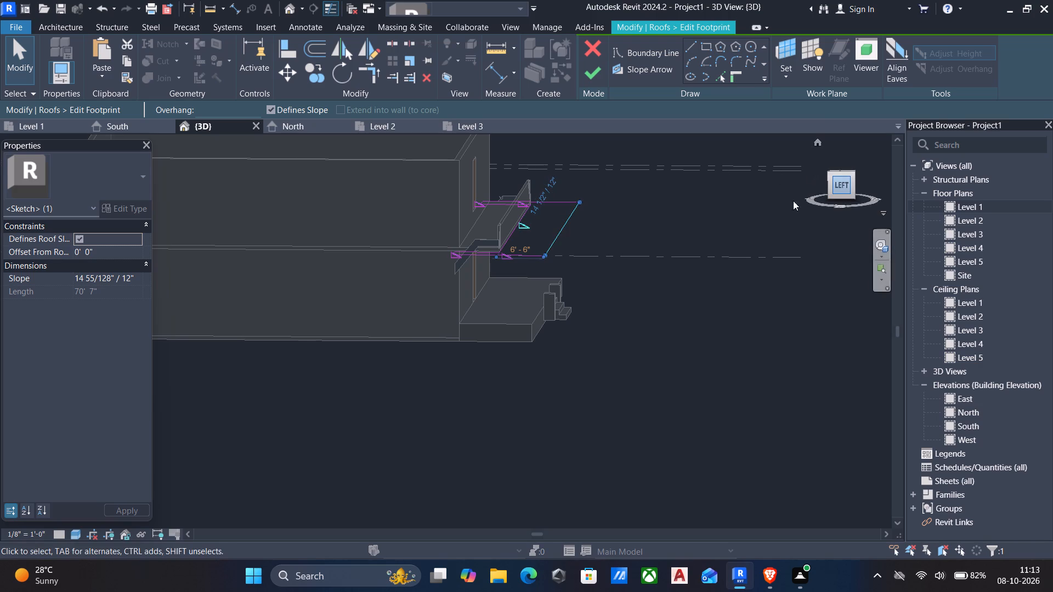
scroll(458, 320, "up", 6)
scroll(354, 436, "up", 6)
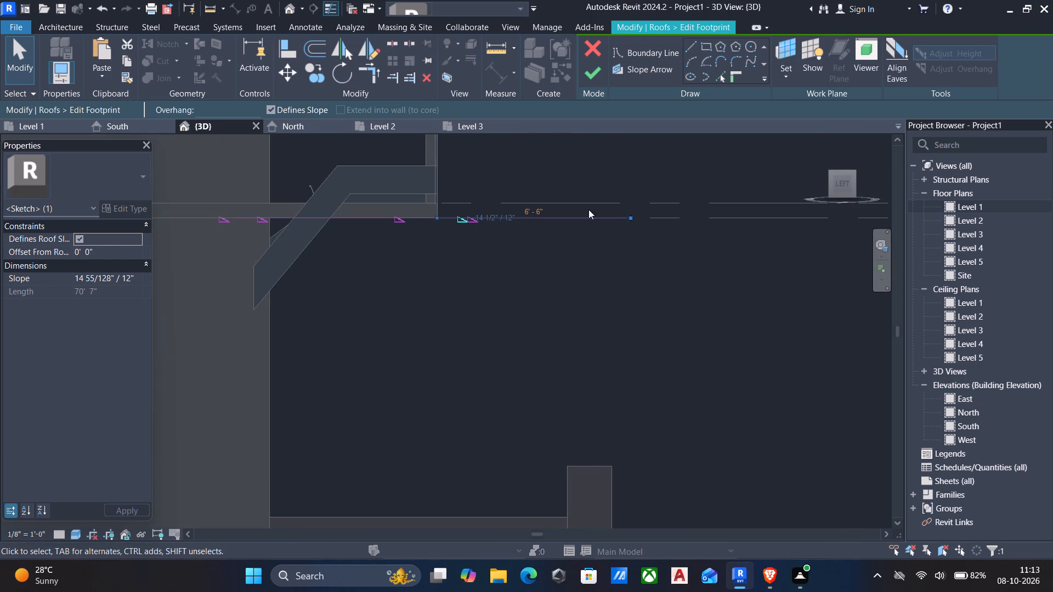
left_click(595, 70)
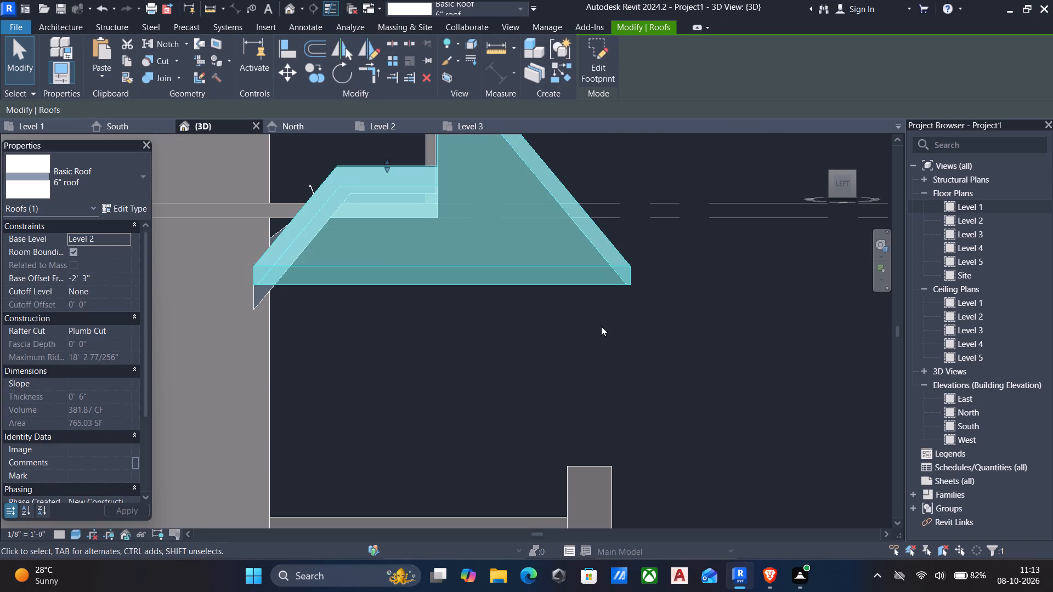
Examine the extended front roof over the platform and steps from an angle and from the front.
scroll(596, 344, "down", 3)
scroll(582, 352, "down", 1, "shift")
middle_click_drag(572, 356, 481, 386, "shift")
scroll(481, 386, "up", 1)
scroll(480, 388, "down", 5)
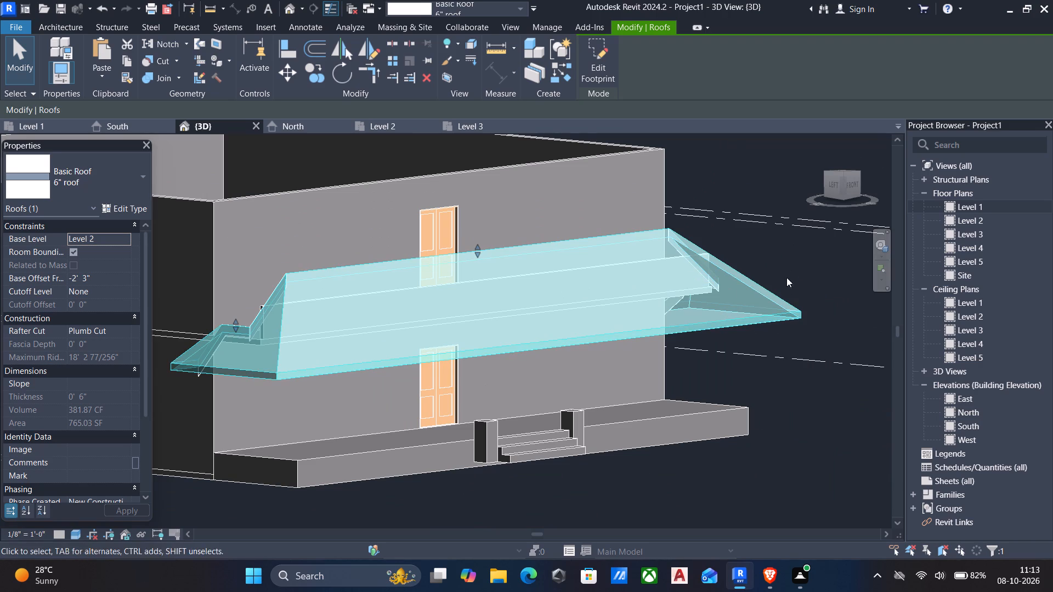
left_click(855, 183)
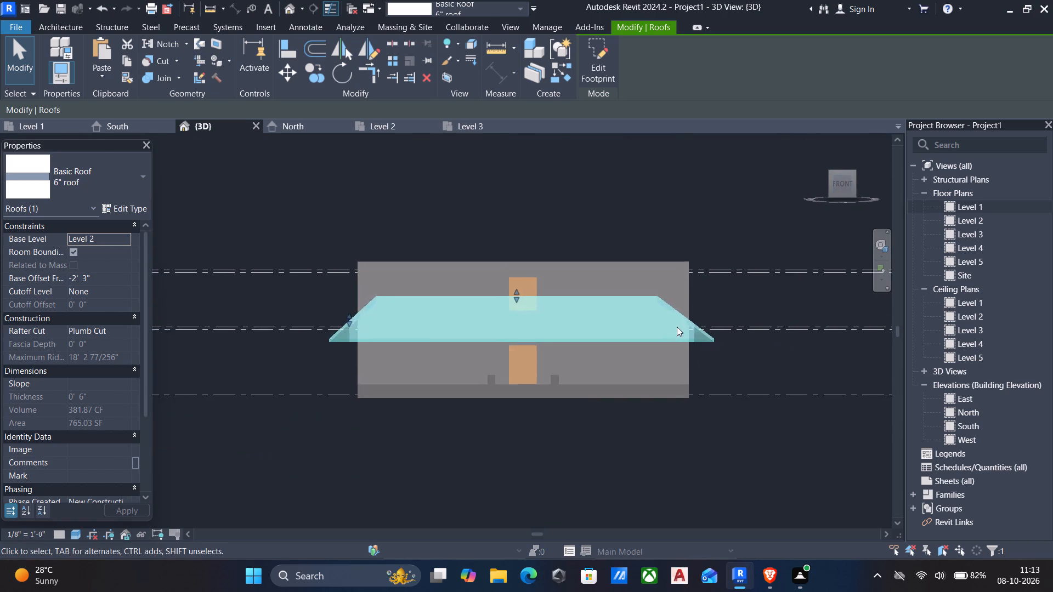
scroll(429, 355, "up", 6)
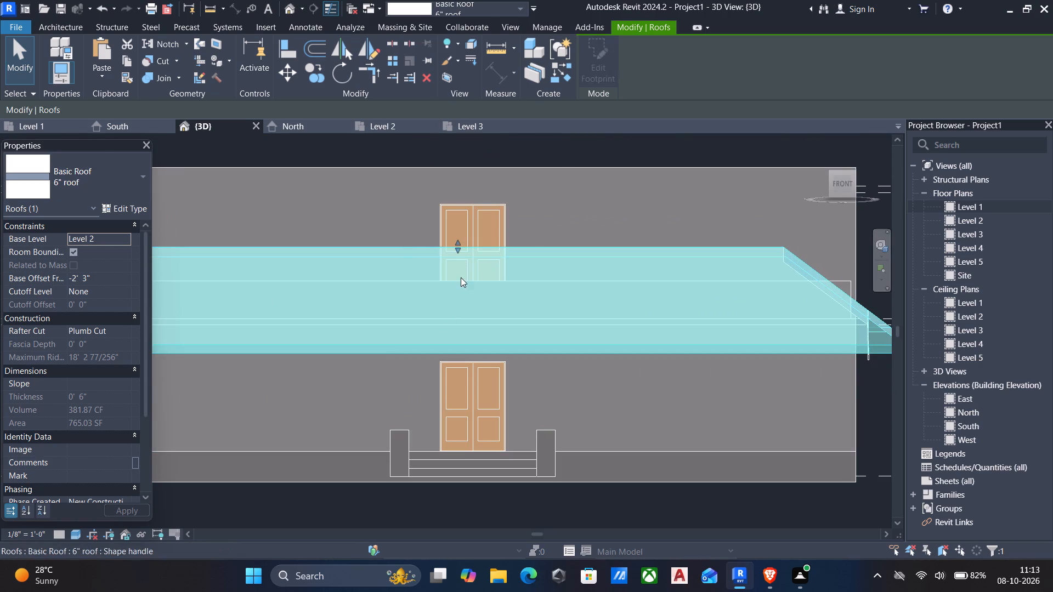
key("Escape")
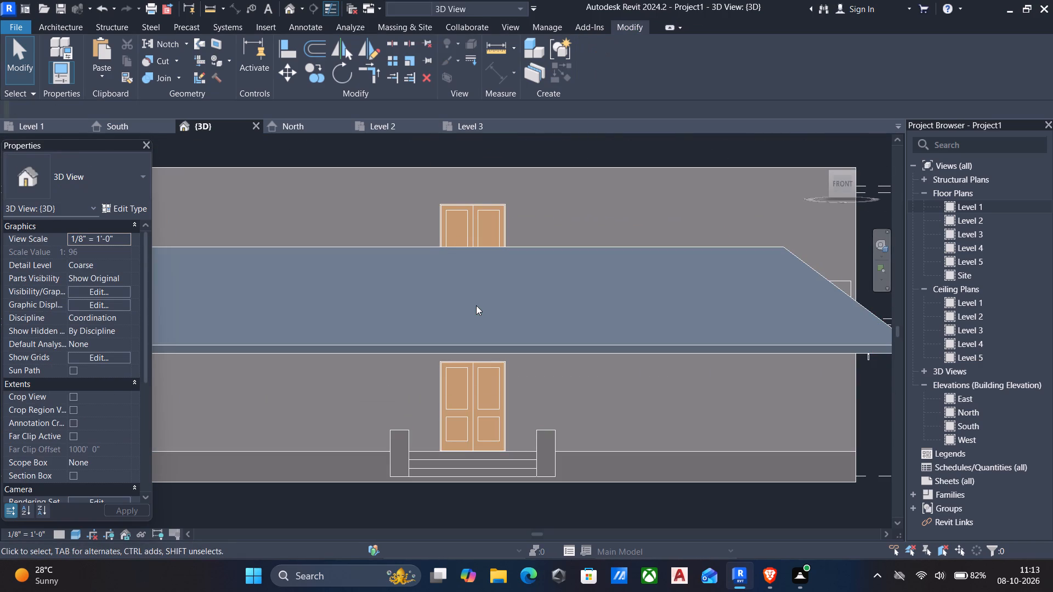
Open the in-place platform and steps model for editing.
left_click(399, 434)
left_click(599, 62)
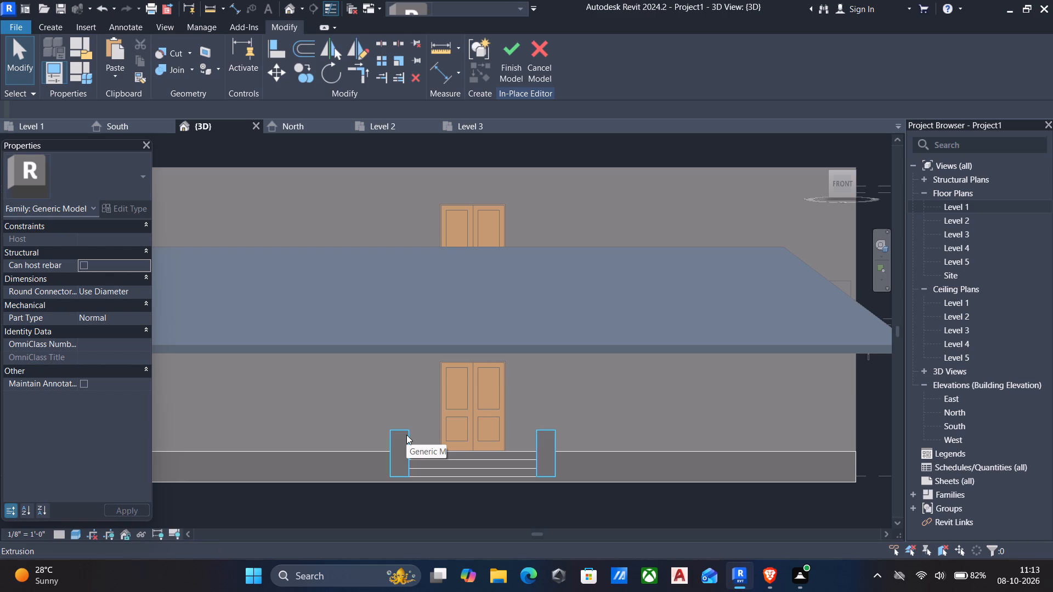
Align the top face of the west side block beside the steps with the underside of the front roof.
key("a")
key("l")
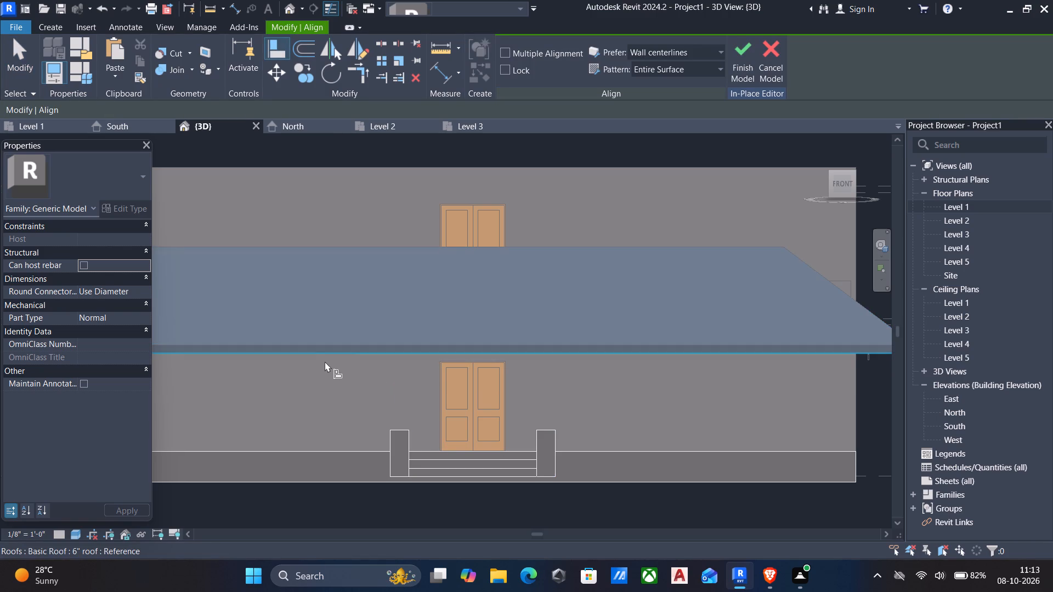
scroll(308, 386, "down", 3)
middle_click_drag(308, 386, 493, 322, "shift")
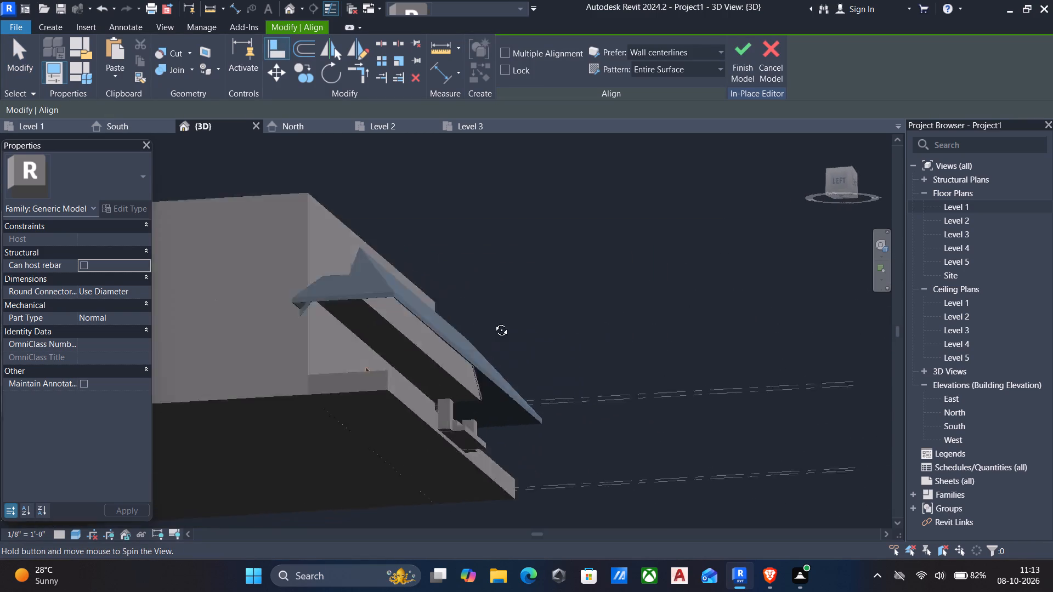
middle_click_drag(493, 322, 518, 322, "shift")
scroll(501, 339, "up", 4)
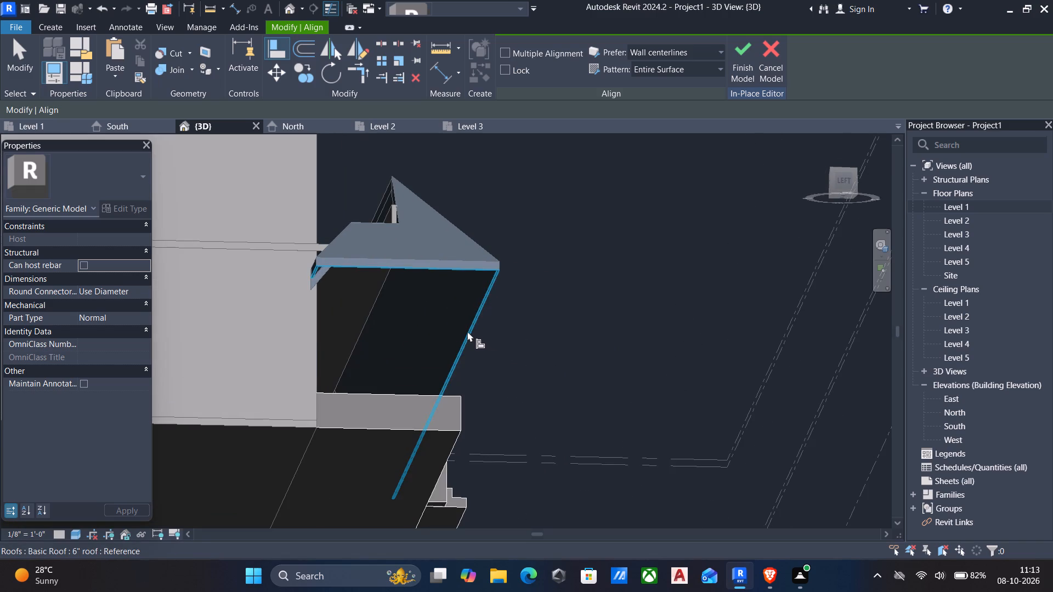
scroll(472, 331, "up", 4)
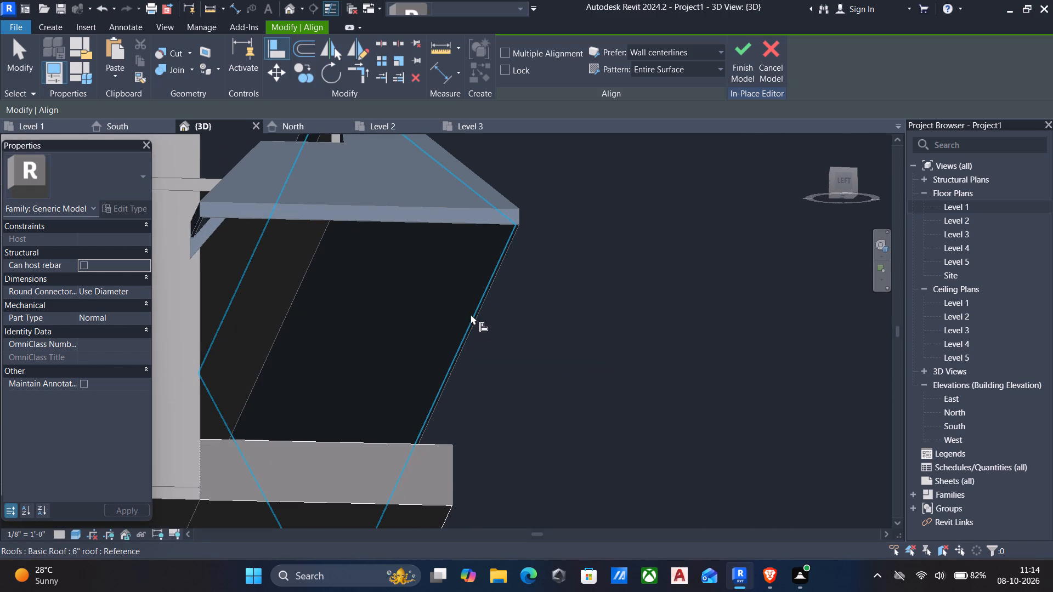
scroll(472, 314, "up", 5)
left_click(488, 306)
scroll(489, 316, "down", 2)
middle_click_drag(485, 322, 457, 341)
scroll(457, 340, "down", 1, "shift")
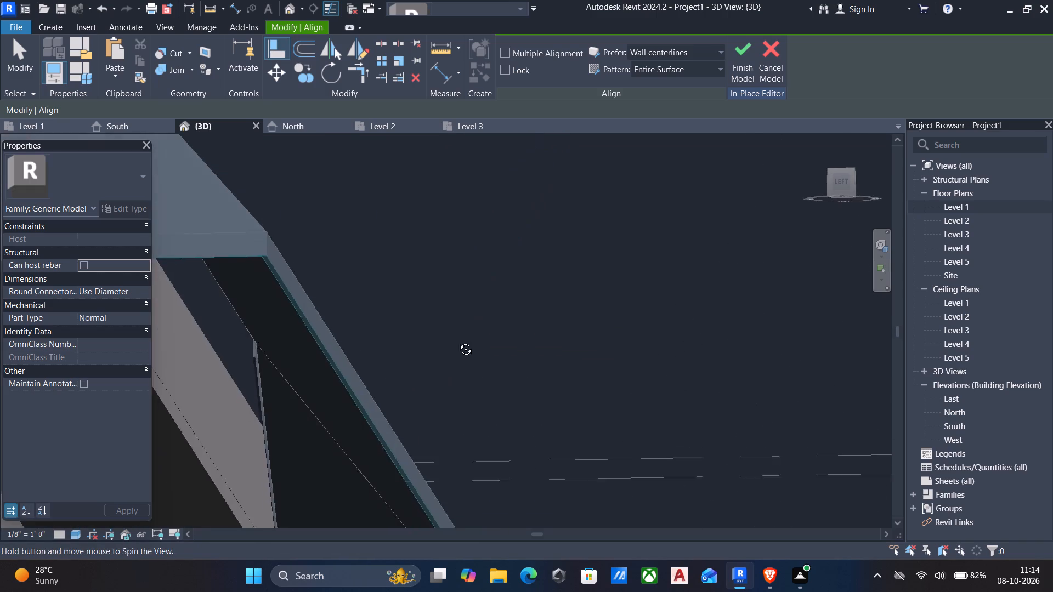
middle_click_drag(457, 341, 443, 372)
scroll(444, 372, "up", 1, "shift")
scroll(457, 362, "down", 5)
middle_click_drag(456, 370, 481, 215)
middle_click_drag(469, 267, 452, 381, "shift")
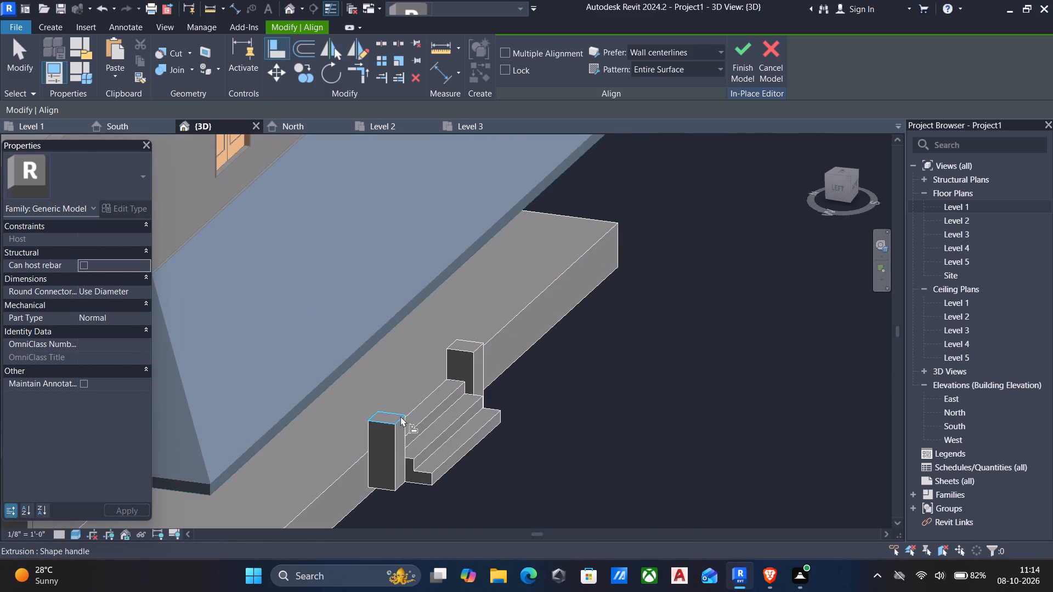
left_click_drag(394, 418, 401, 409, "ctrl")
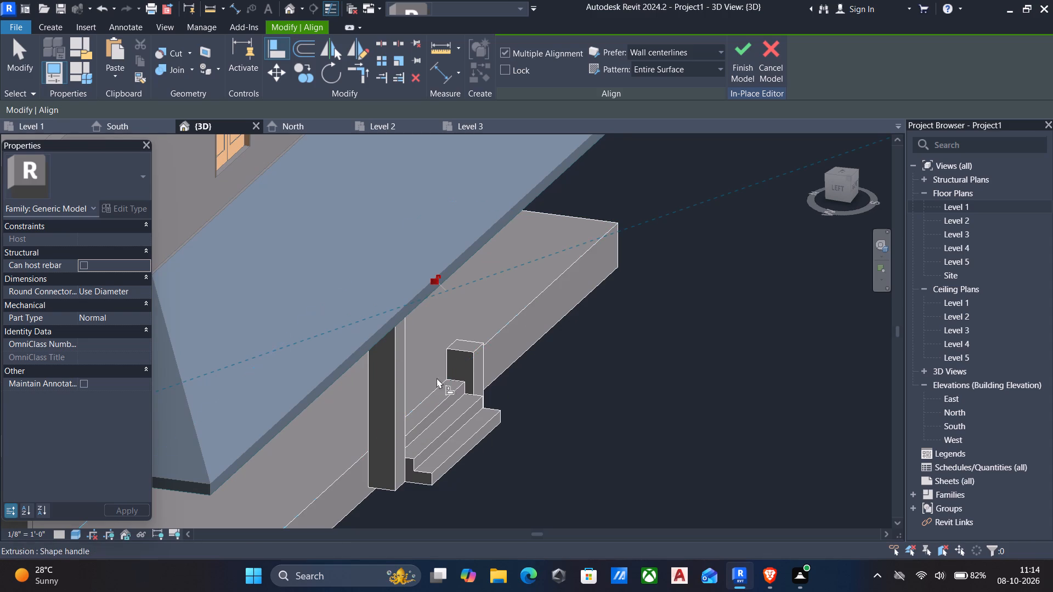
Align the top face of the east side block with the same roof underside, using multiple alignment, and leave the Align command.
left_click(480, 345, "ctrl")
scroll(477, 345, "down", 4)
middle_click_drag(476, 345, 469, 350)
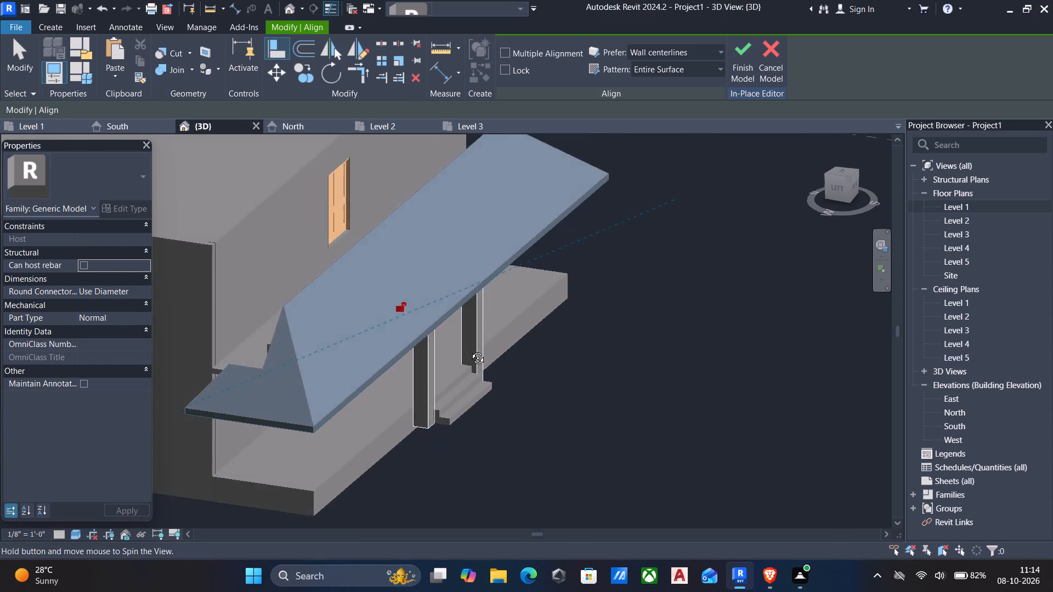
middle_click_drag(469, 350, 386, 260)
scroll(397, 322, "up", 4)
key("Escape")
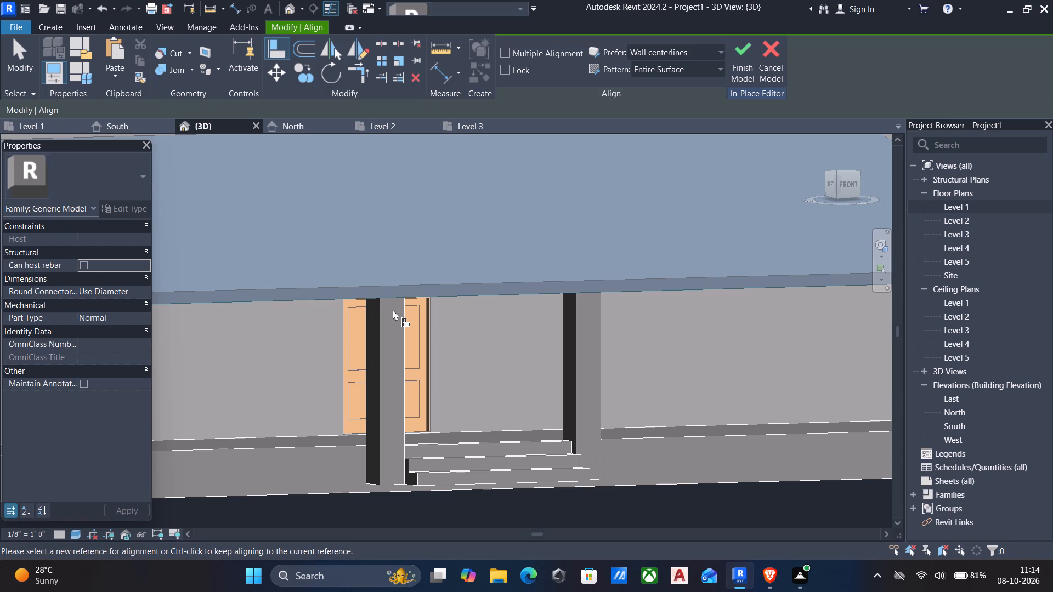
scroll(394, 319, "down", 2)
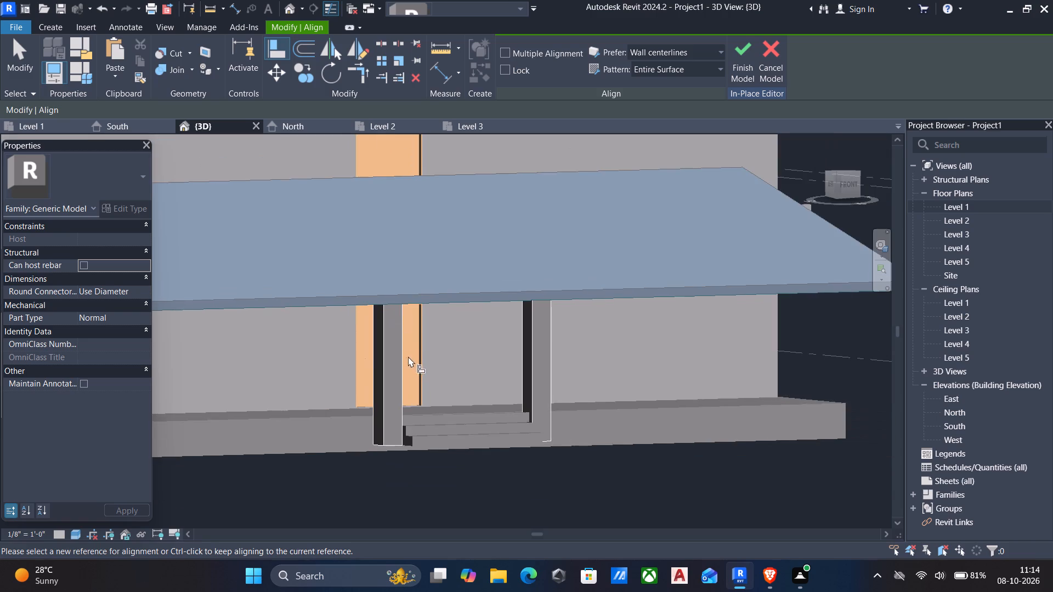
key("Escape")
Lower the top face of the west side block to well below the roof edge, partway up the door.
scroll(409, 358, "down", 3)
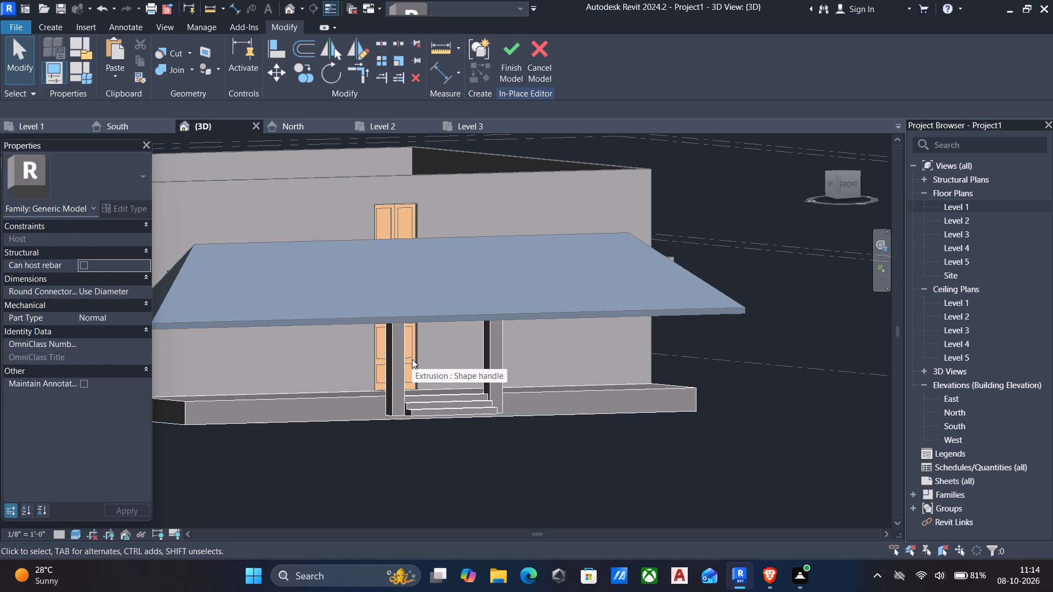
left_click(399, 360)
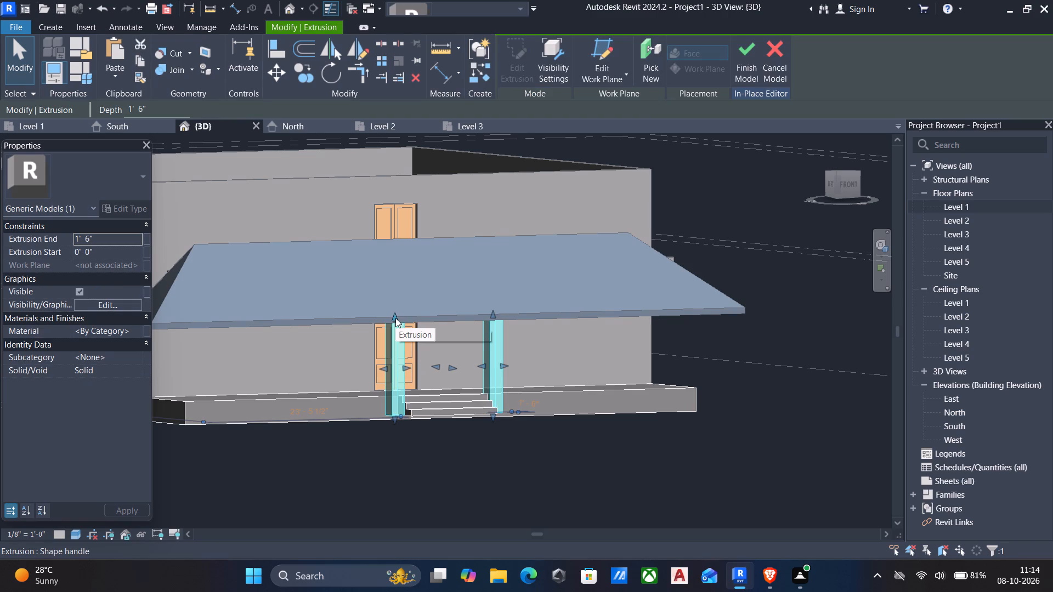
left_click_drag(395, 318, 395, 346)
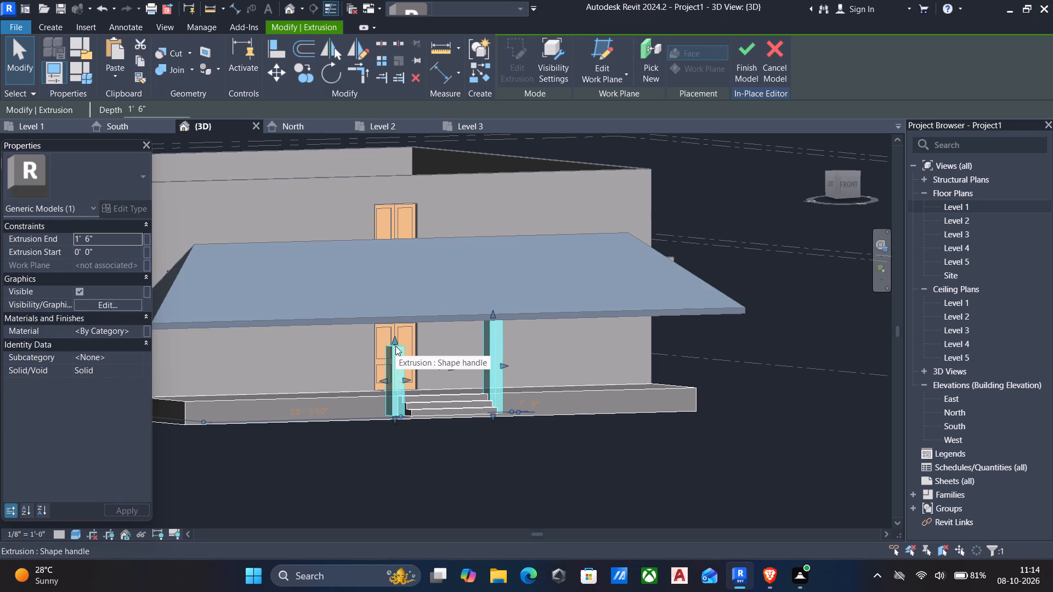
key("Escape")
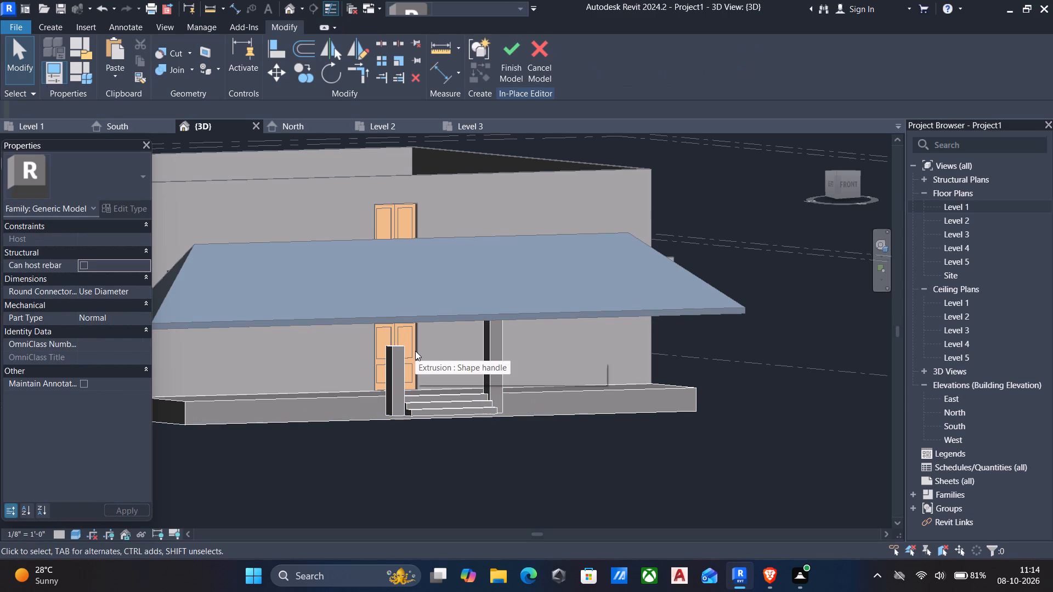
type("al")
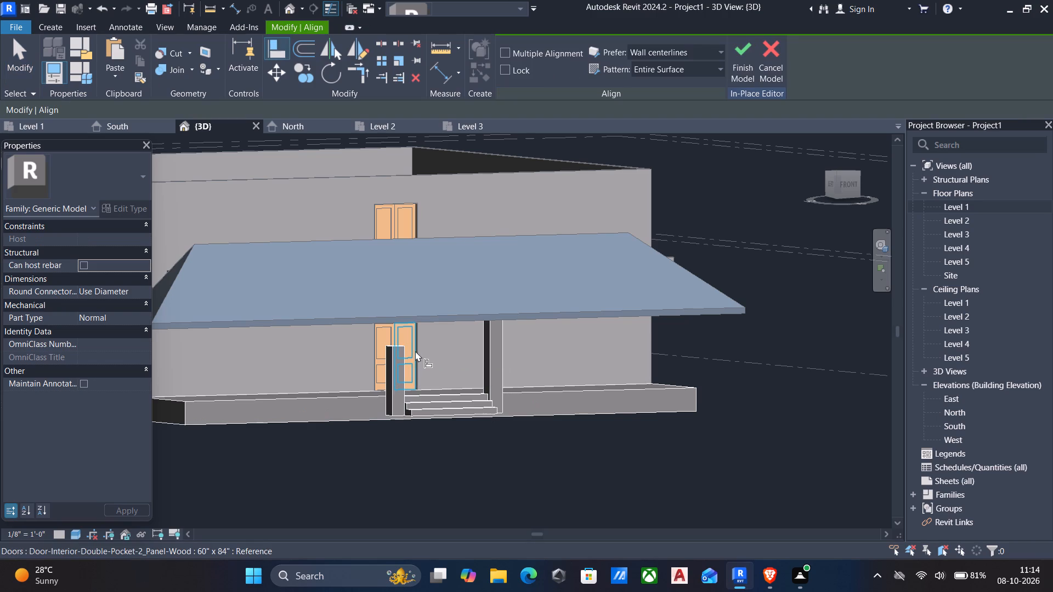
key("Escape")
Lower the top face of the east side block to roughly the same level as the west block.
left_click(497, 335)
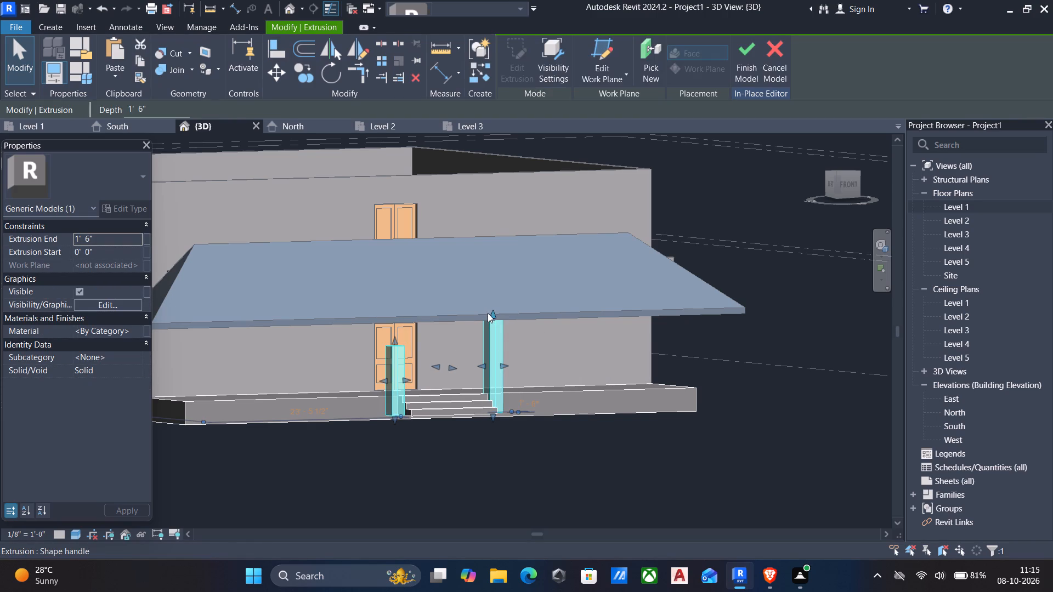
left_click_drag(495, 314, 490, 332)
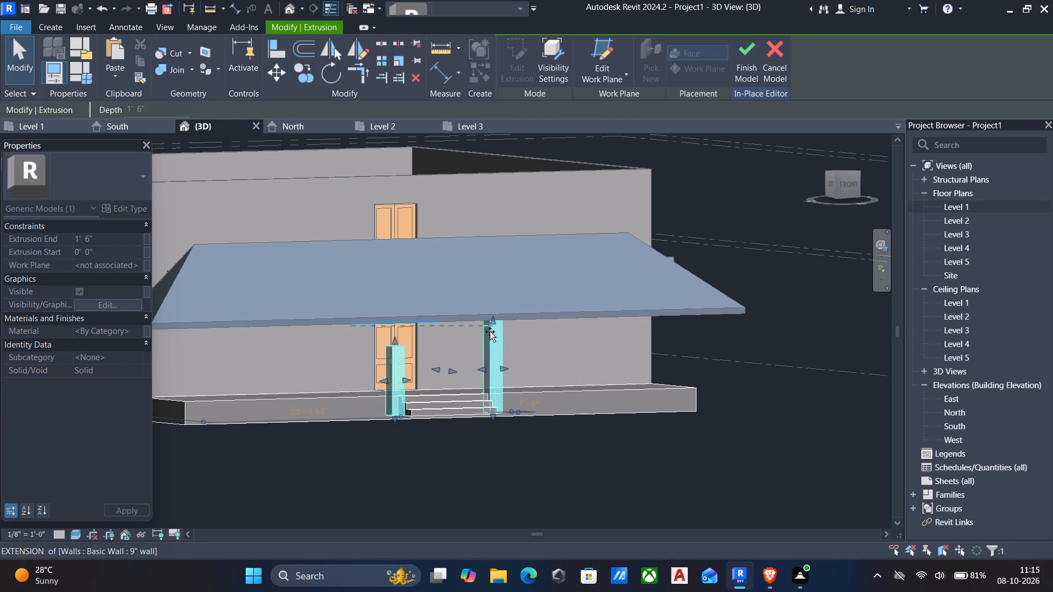
left_click_drag(490, 332, 488, 345)
key("Escape")
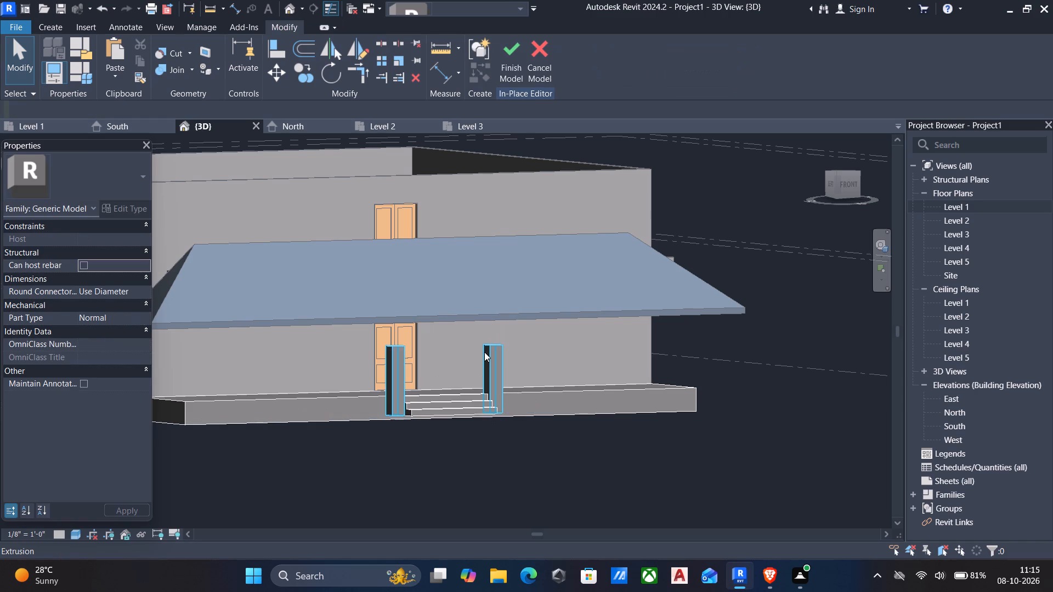
Align the east side block's top face with the west side block's top face.
type("al")
scroll(458, 343, "down", 4)
middle_click_drag(451, 358, 385, 459)
scroll(388, 416, "up", 6)
left_click(441, 278)
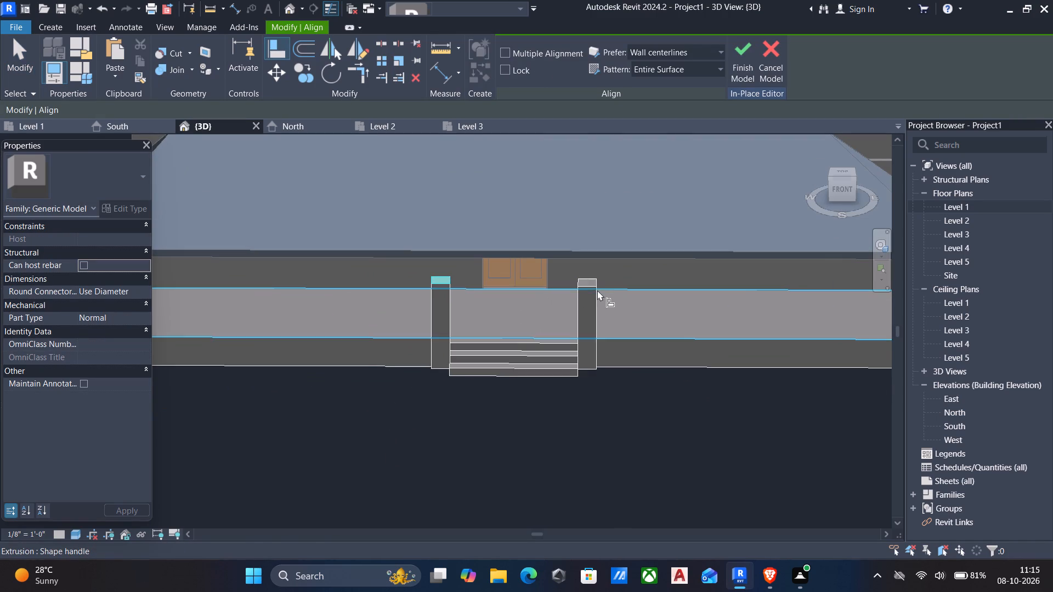
left_click(587, 283)
key("Escape")
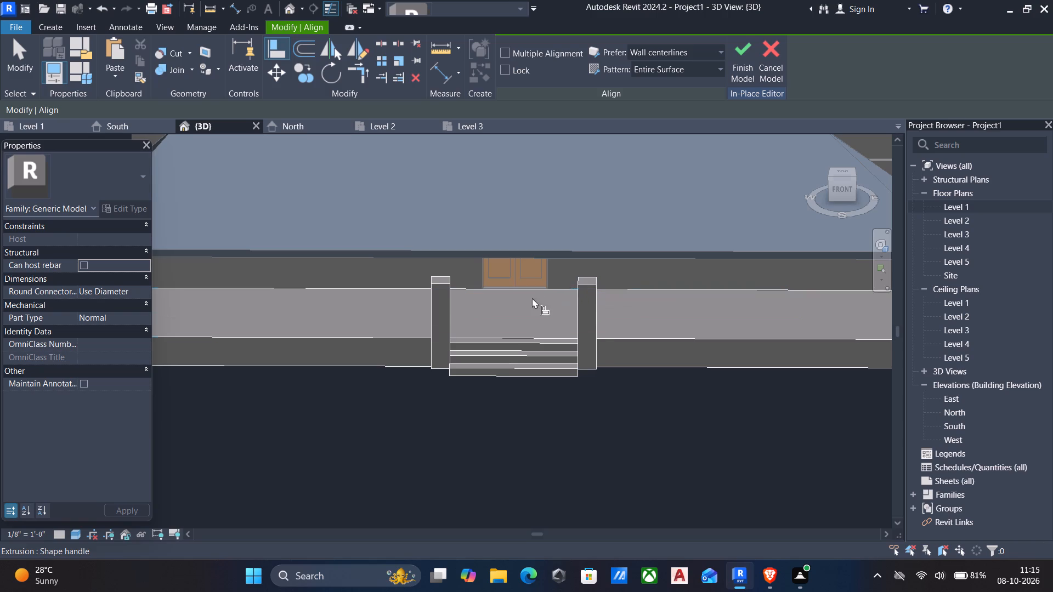
key("Escape")
Start an in-place solid extrusion and set its work plane to the top face of the west block.
scroll(489, 317, "down", 4)
middle_click(475, 331)
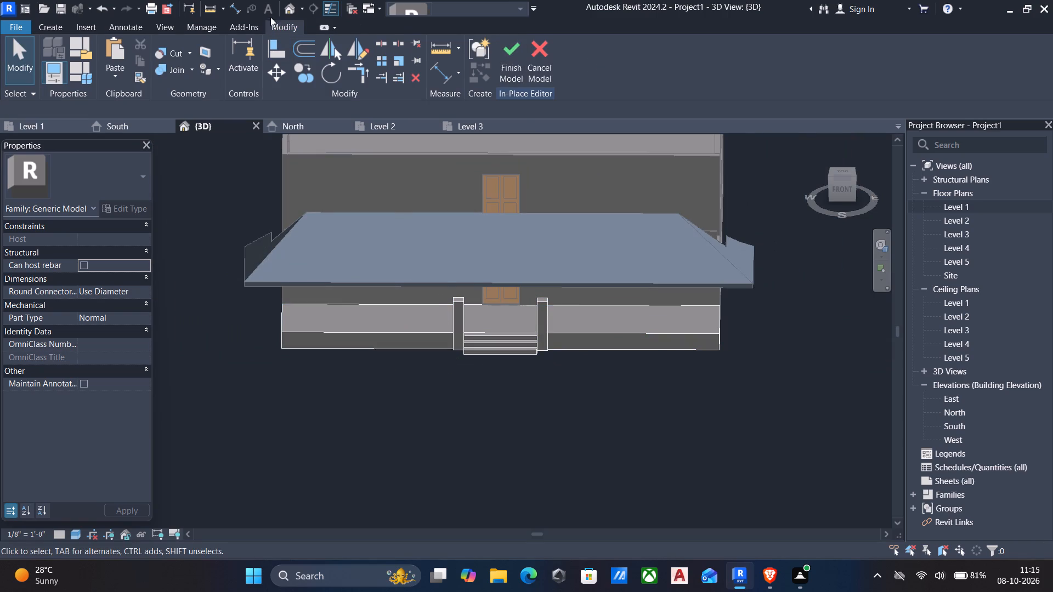
left_click(50, 21)
left_click(116, 52)
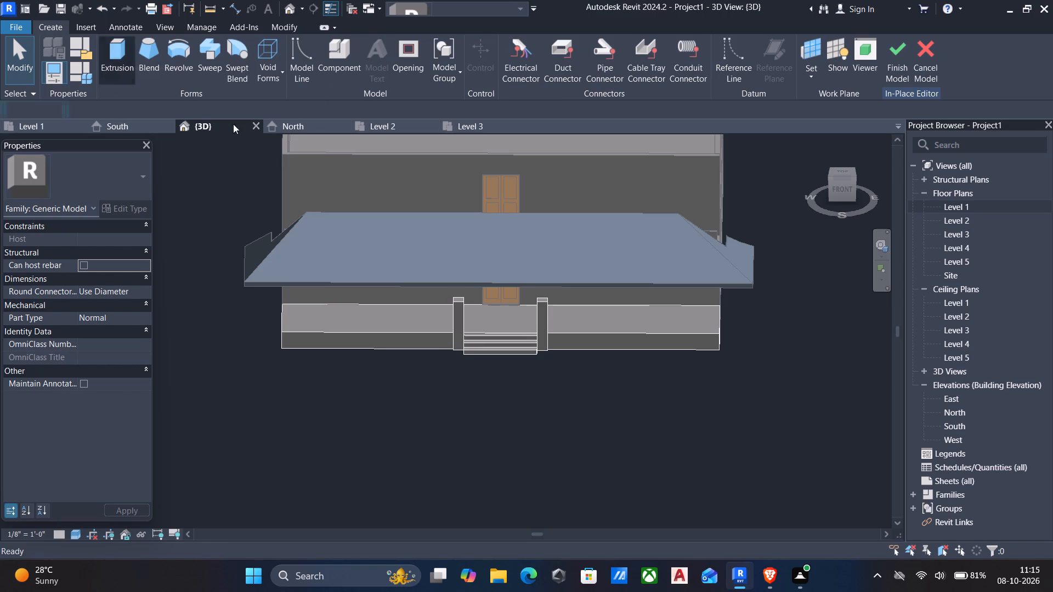
left_click(627, 76)
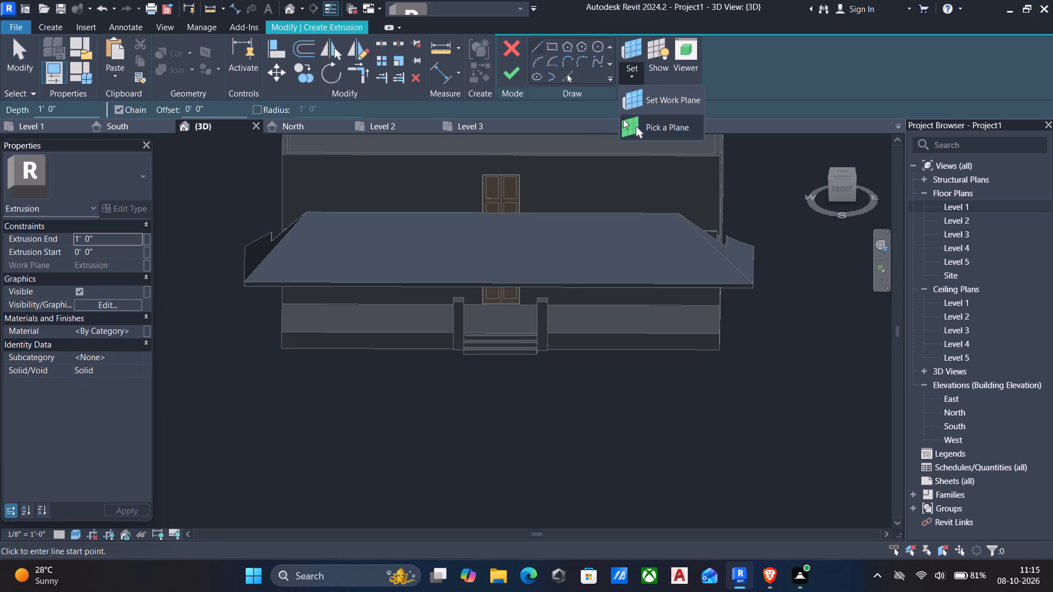
left_click(654, 130)
scroll(456, 304, "up", 6)
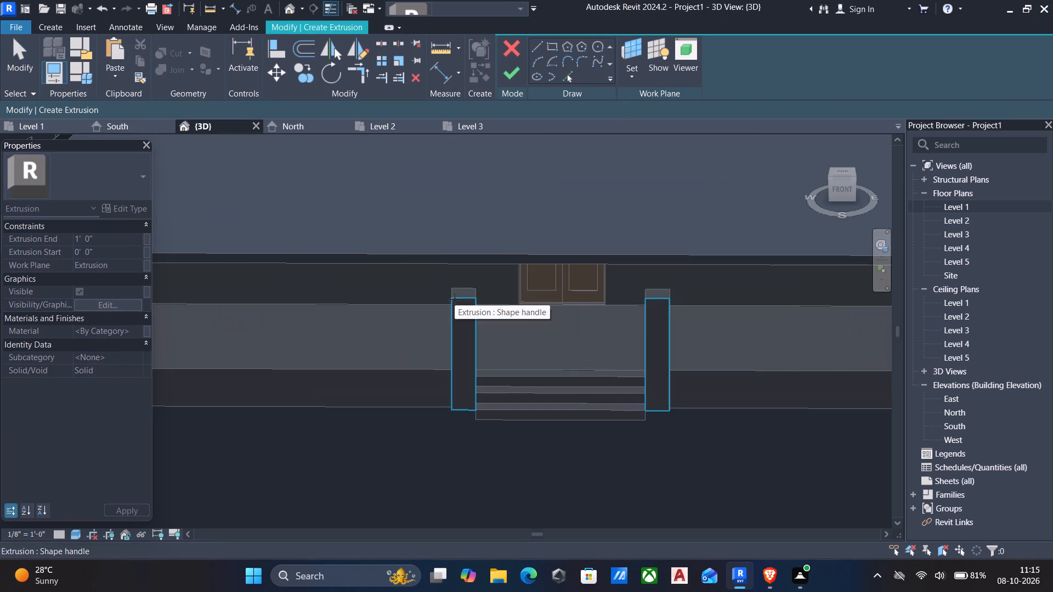
left_click(457, 295)
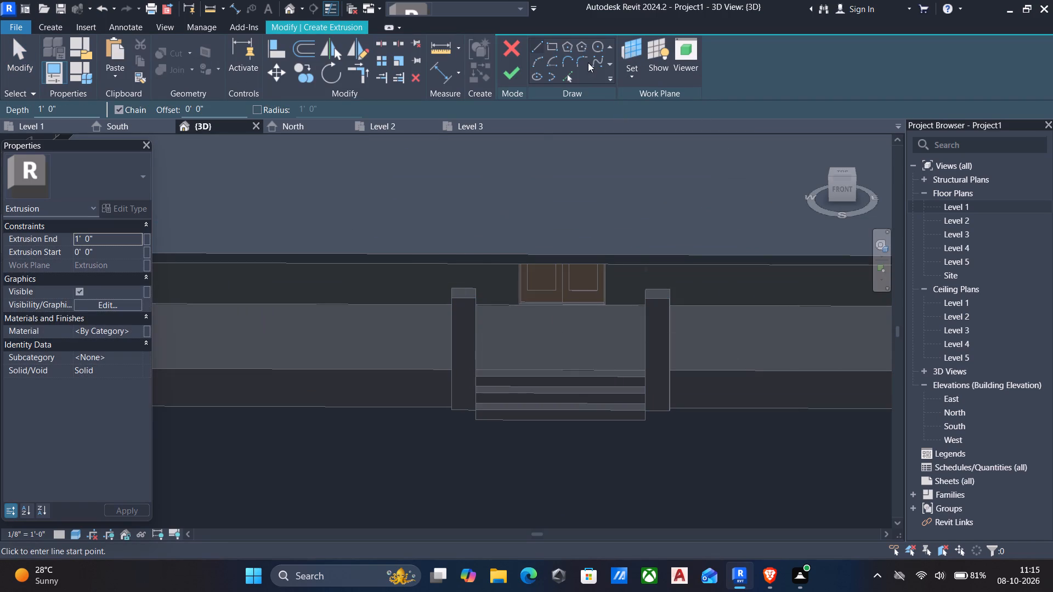
Sketch a rectangle around the west block's top face, offset 2" outward from its edges.
left_click(550, 49)
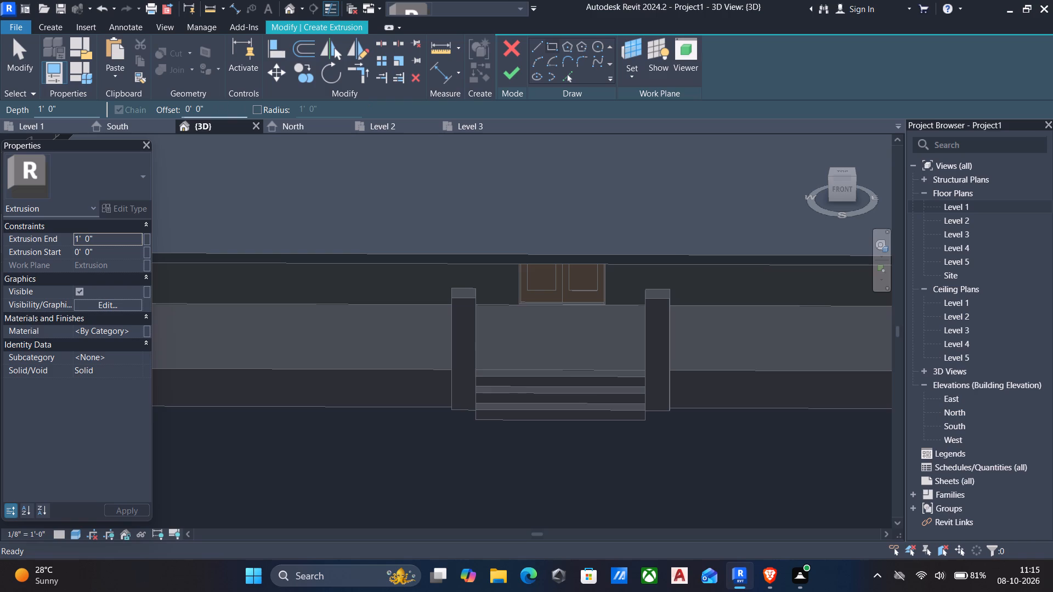
left_click_drag(226, 109, 137, 127)
key("2")
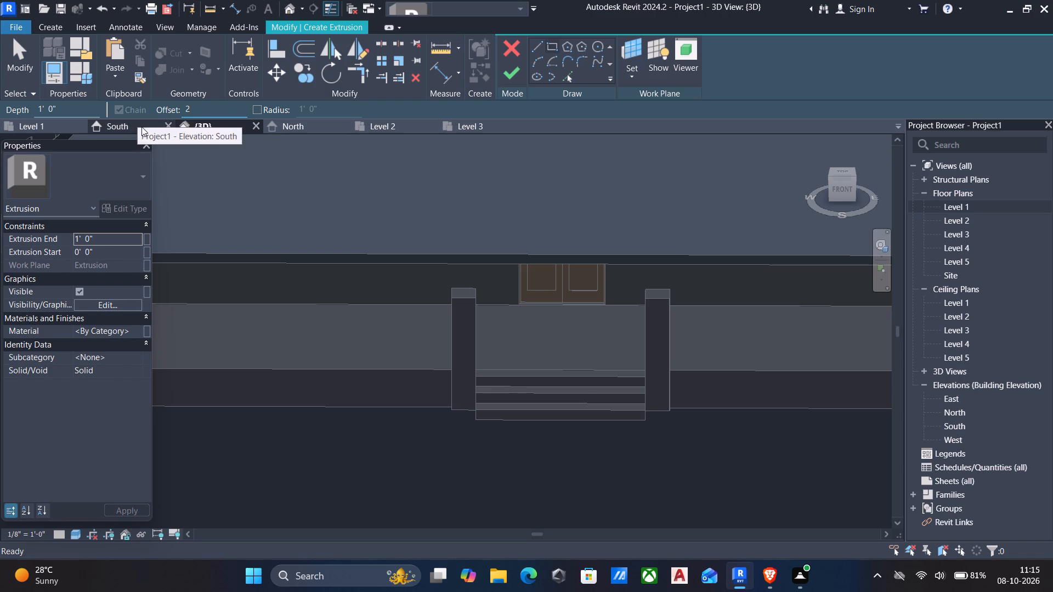
key("shift+quotedbl")
key("Return")
scroll(469, 311, "up", 5)
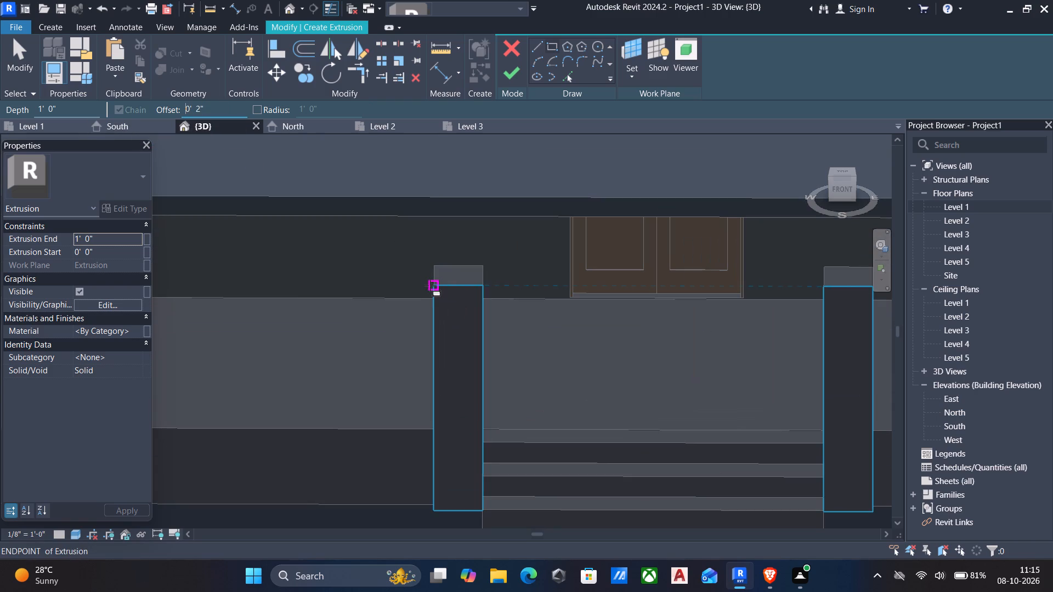
left_click(432, 287)
scroll(484, 264, "up", 5)
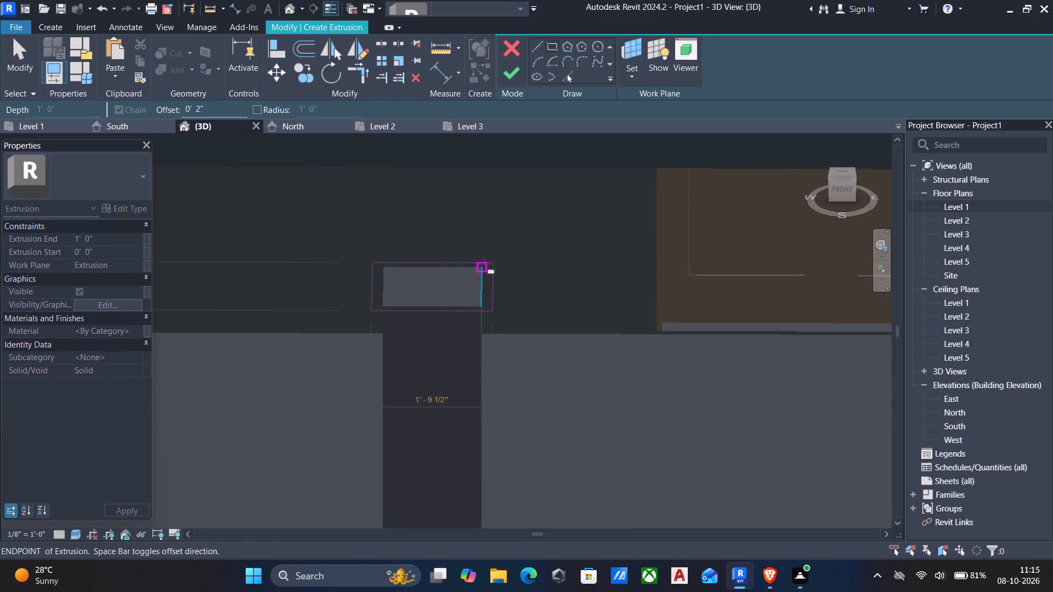
left_click(479, 269)
Sketch a matching rectangle with 2" offset around the east block's top face and finish the extrusion at 1' depth.
scroll(479, 271, "down", 5)
middle_click_drag(471, 288, 432, 309)
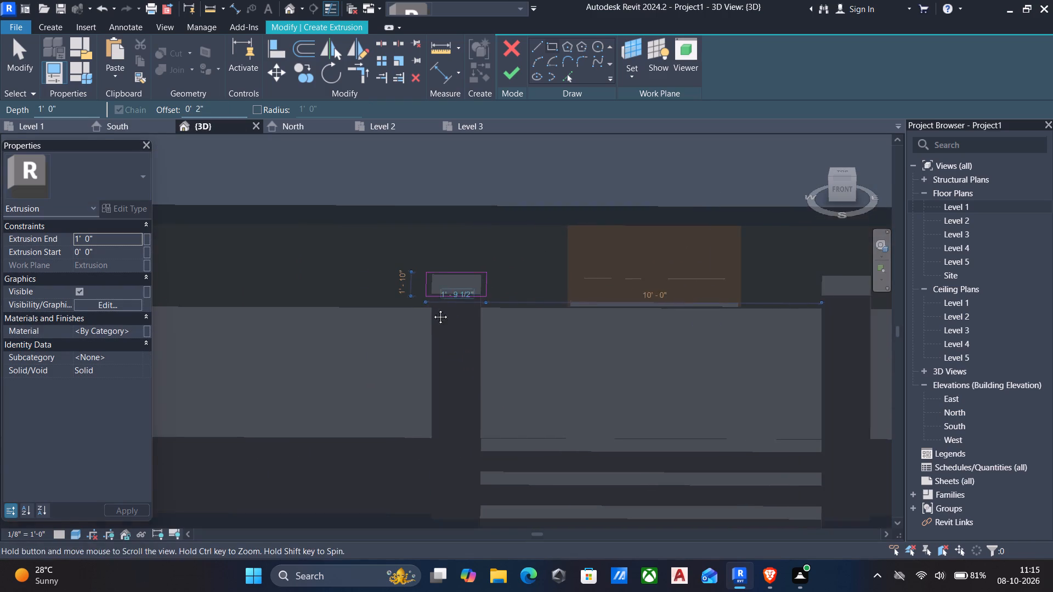
middle_click_drag(432, 309, 409, 317)
scroll(719, 312, "up", 2)
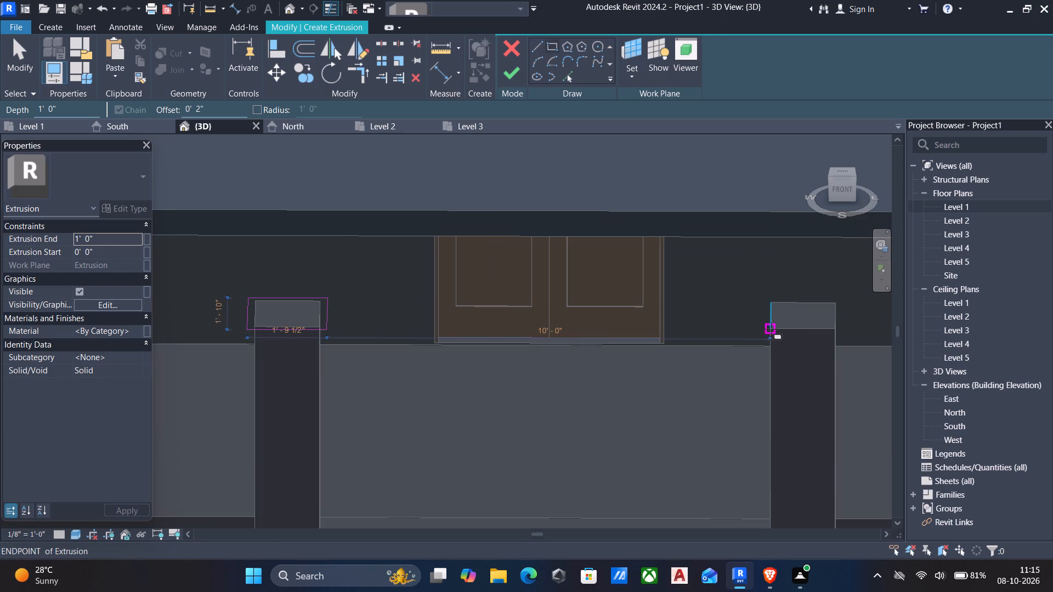
left_click(771, 328)
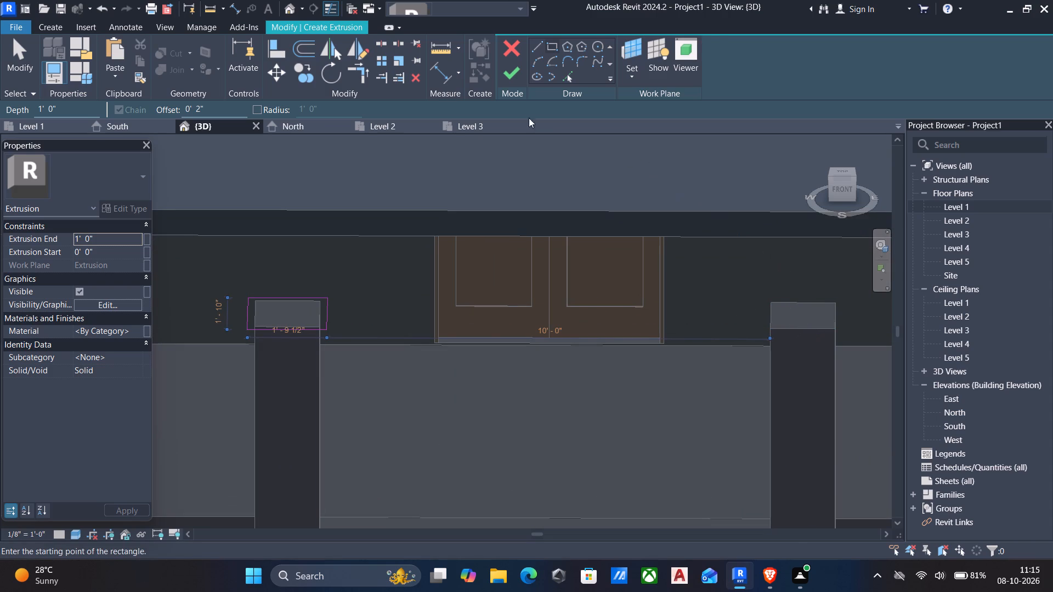
left_click(550, 48)
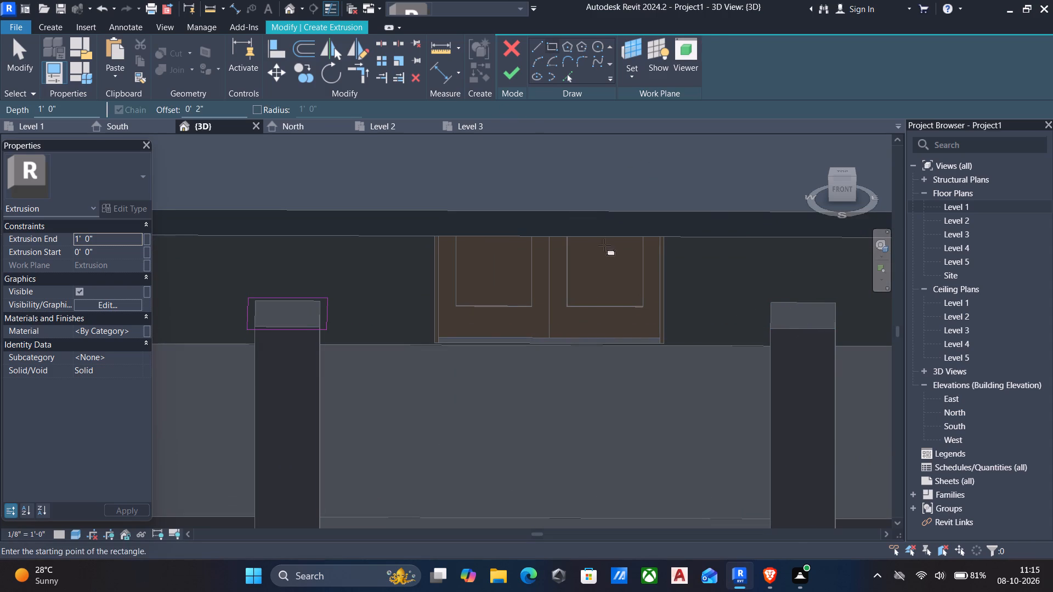
left_click(770, 327)
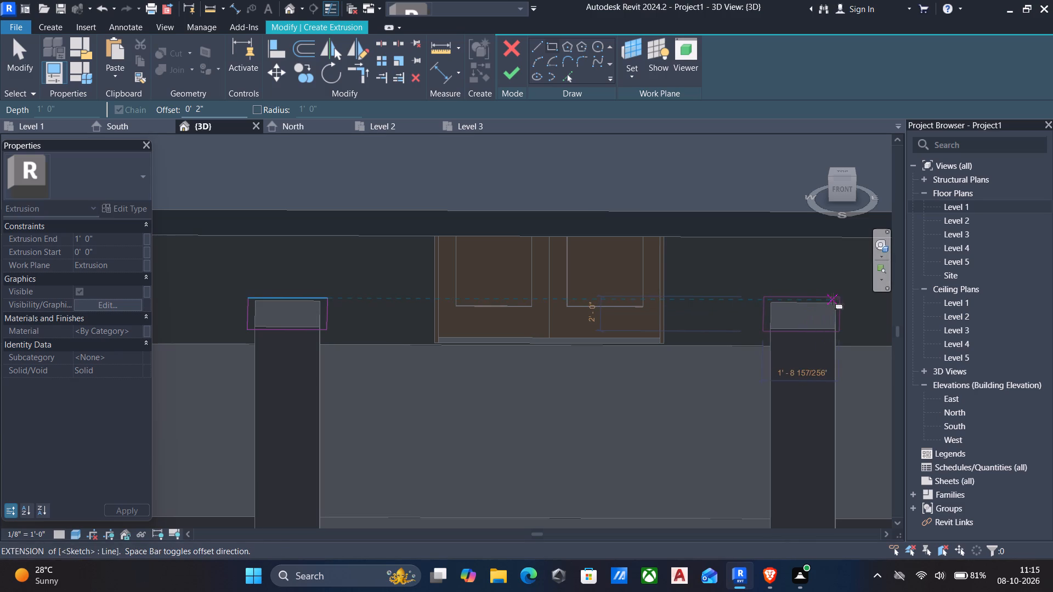
scroll(835, 304, "up", 5)
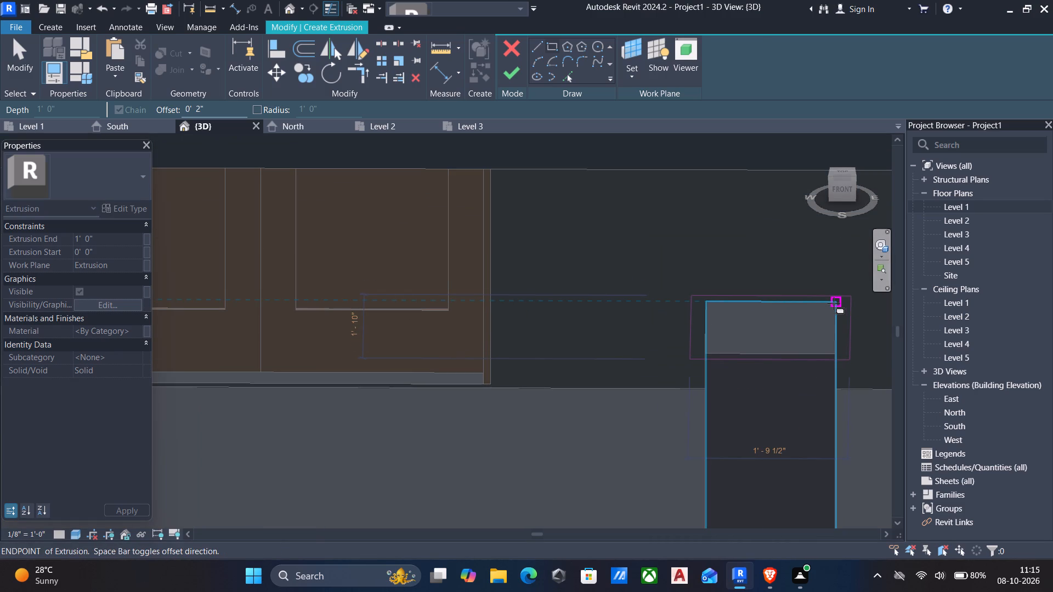
left_click(834, 303)
key("Escape")
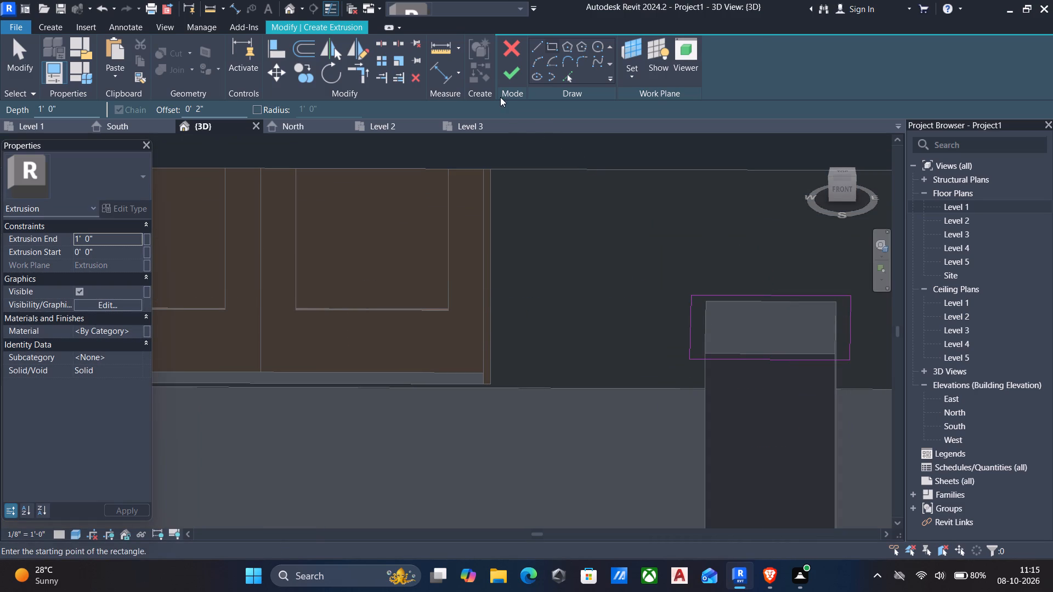
left_click(516, 72)
scroll(506, 100, "down", 3)
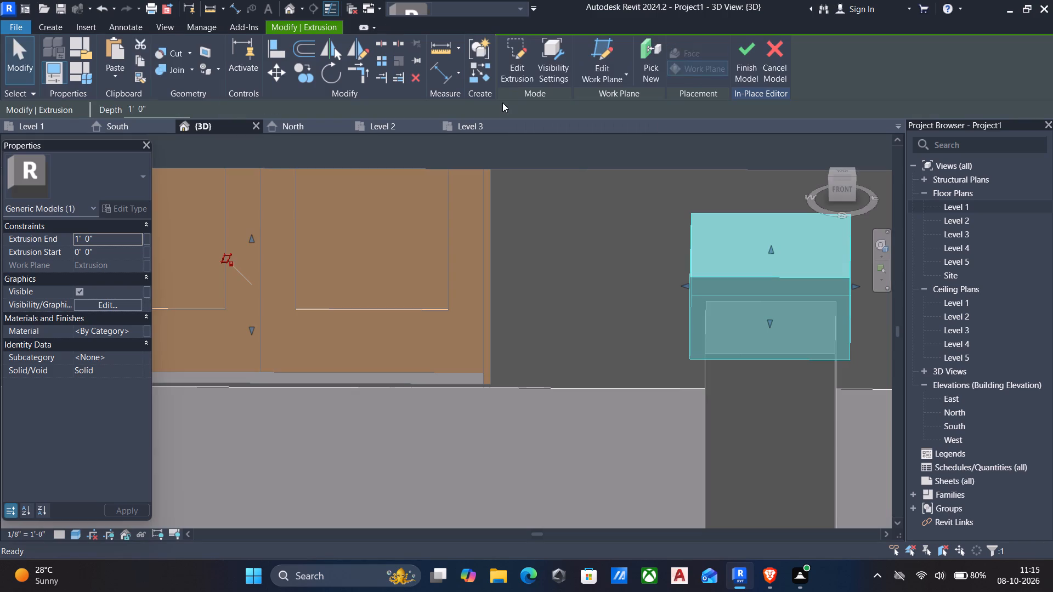
scroll(502, 103, "down", 3)
scroll(500, 180, "down", 9)
scroll(481, 232, "down", 3)
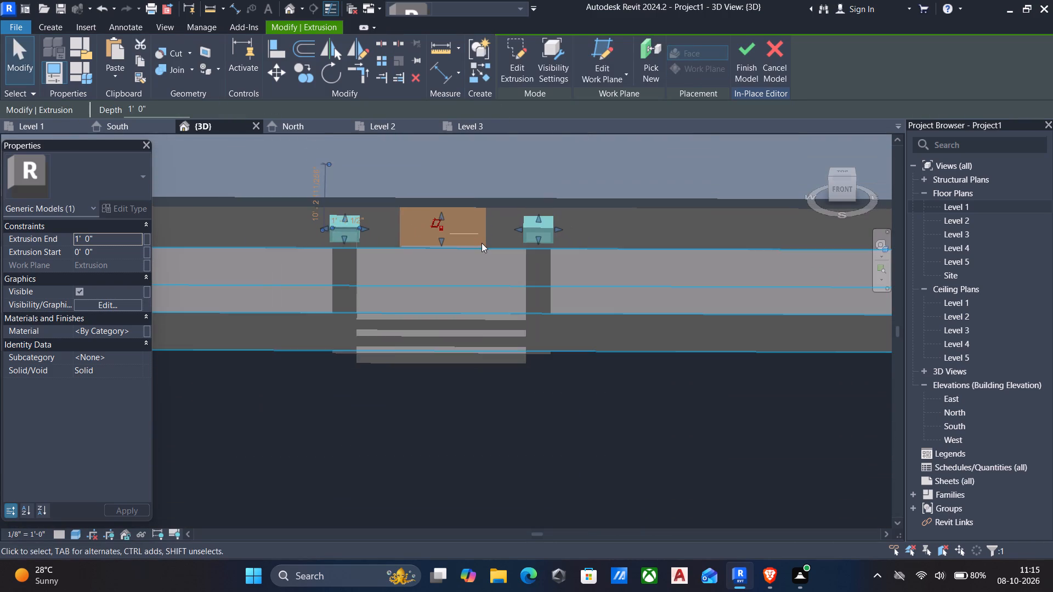
key("Escape")
Align the top face of the block caps with the underside of the front roof edge and leave the Align command.
scroll(477, 253, "down", 4)
middle_click_drag(477, 255, 458, 211, "shift")
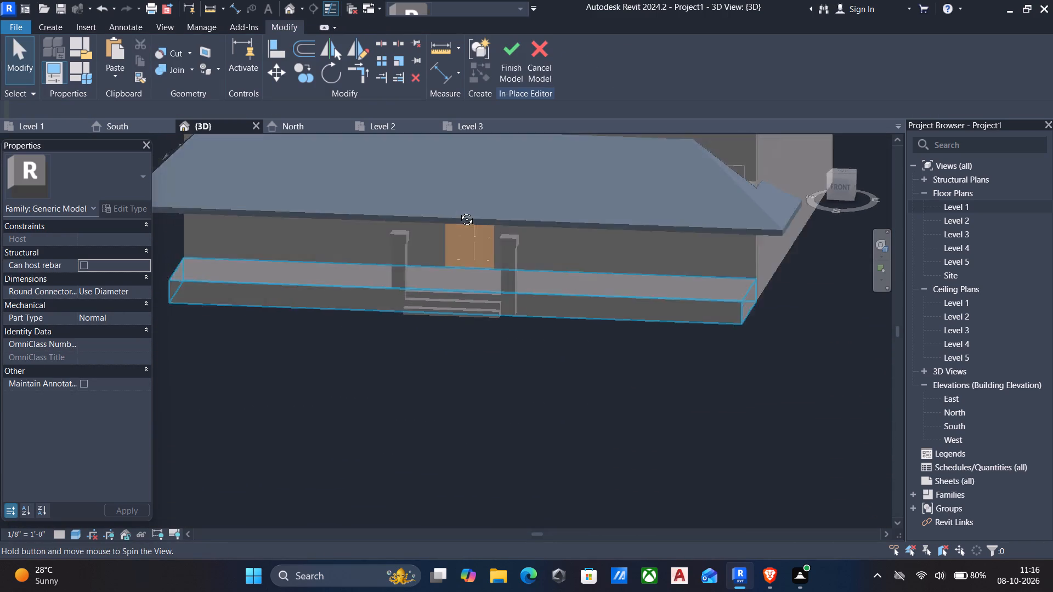
middle_click_drag(458, 211, 482, 141, "shift")
scroll(374, 246, "up", 6)
left_click(421, 214)
scroll(415, 214, "down", 5)
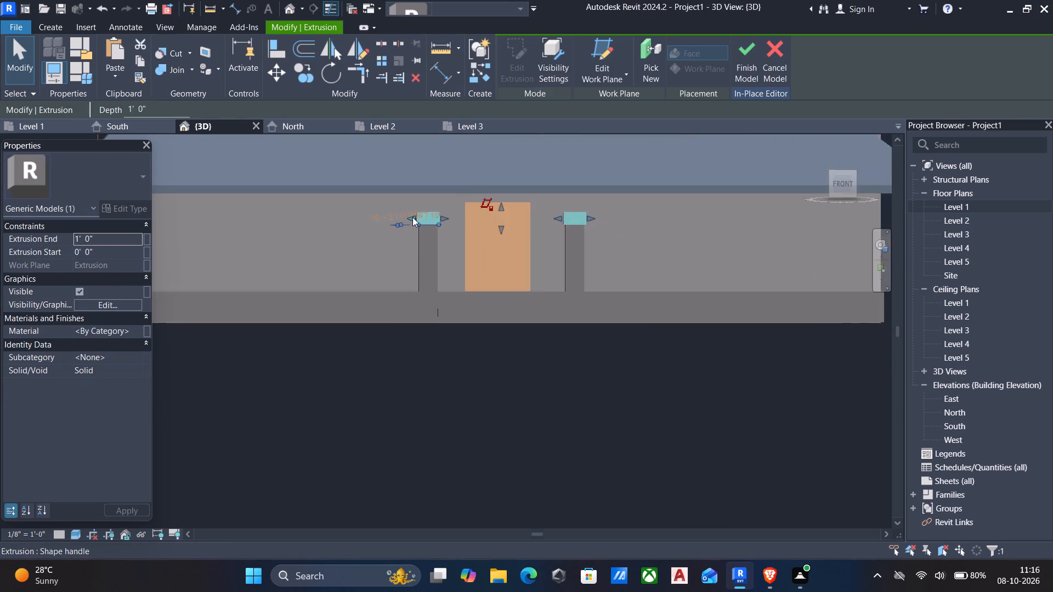
middle_click_drag(412, 217, 572, 157, "shift")
type("al")
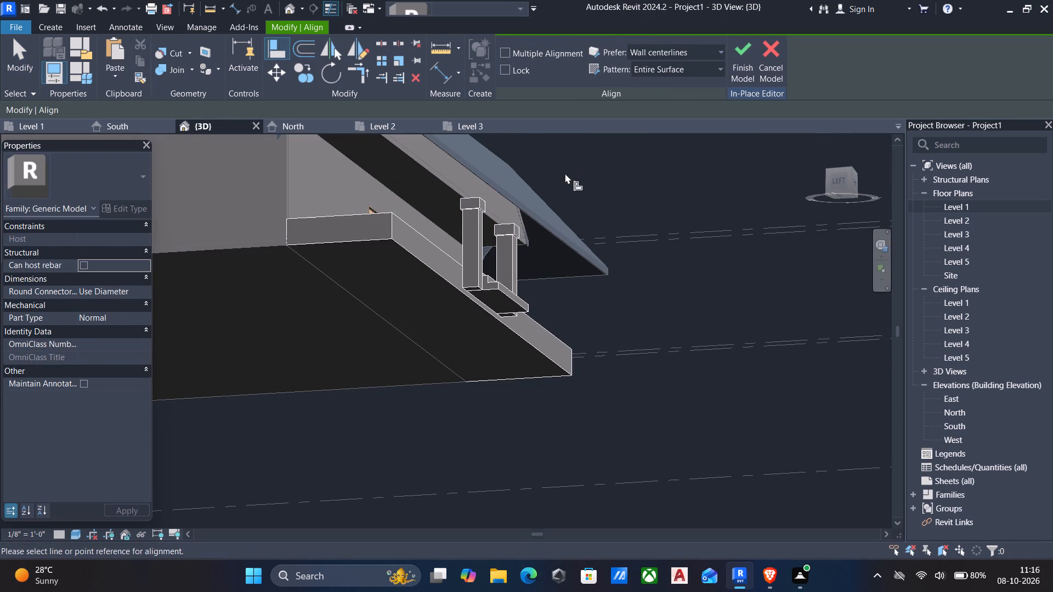
scroll(552, 193, "down", 1)
middle_click_drag(551, 195, 570, 192)
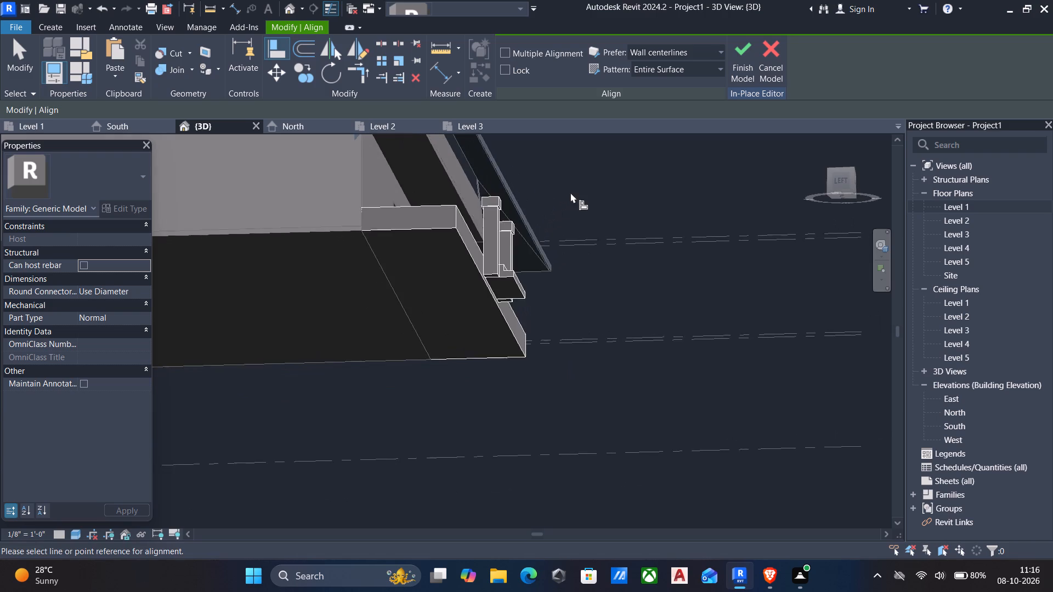
scroll(570, 192, "up", 4)
scroll(567, 192, "down", 4)
middle_click_drag(558, 207, 573, 246, "shift")
scroll(566, 237, "up", 3)
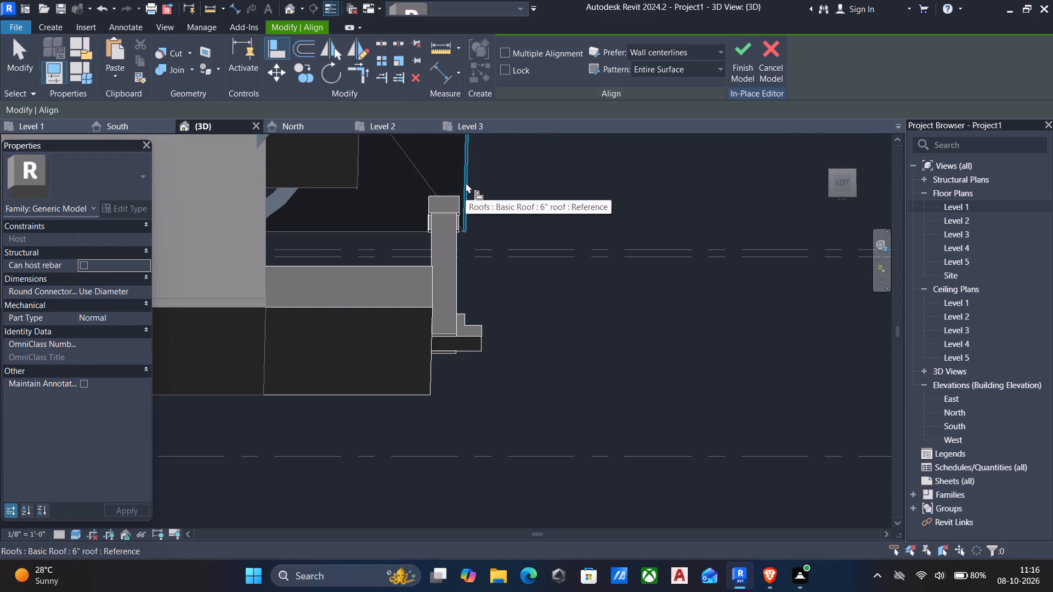
left_click(466, 183)
scroll(536, 235, "down", 2)
middle_click_drag(539, 240, 536, 357, "shift")
middle_click_drag(536, 357, 496, 328)
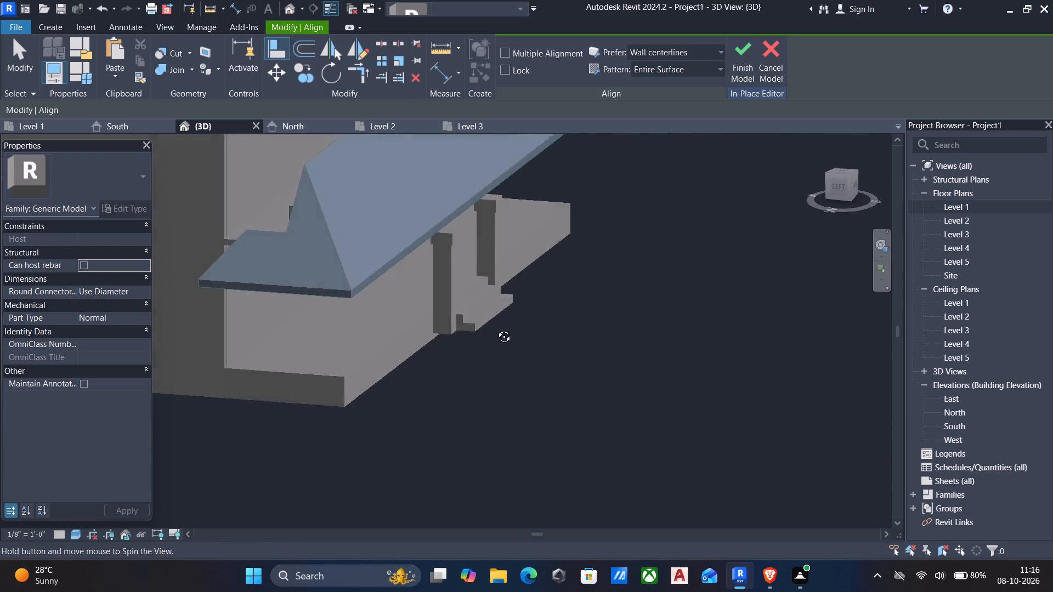
middle_click_drag(496, 328, 411, 343)
scroll(511, 195, "up", 2)
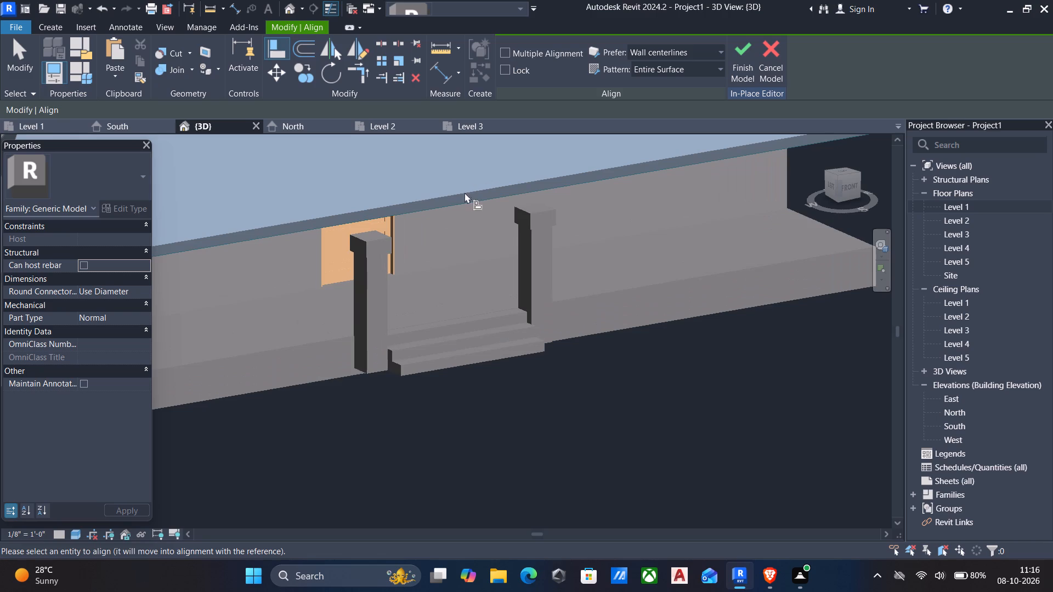
left_click(379, 239)
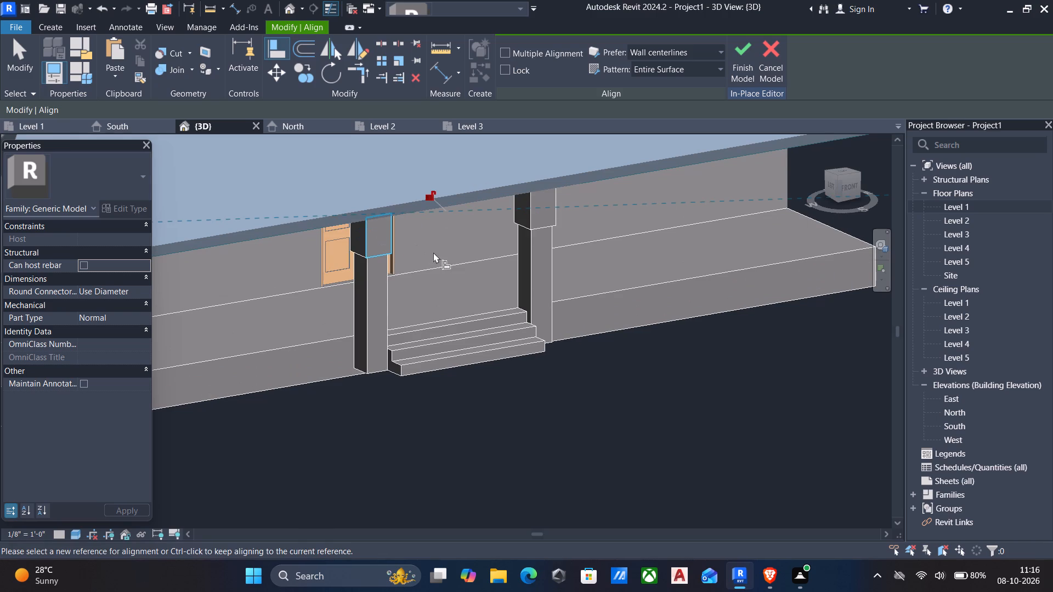
key("Escape")
scroll(459, 279, "down", 4)
key("Escape")
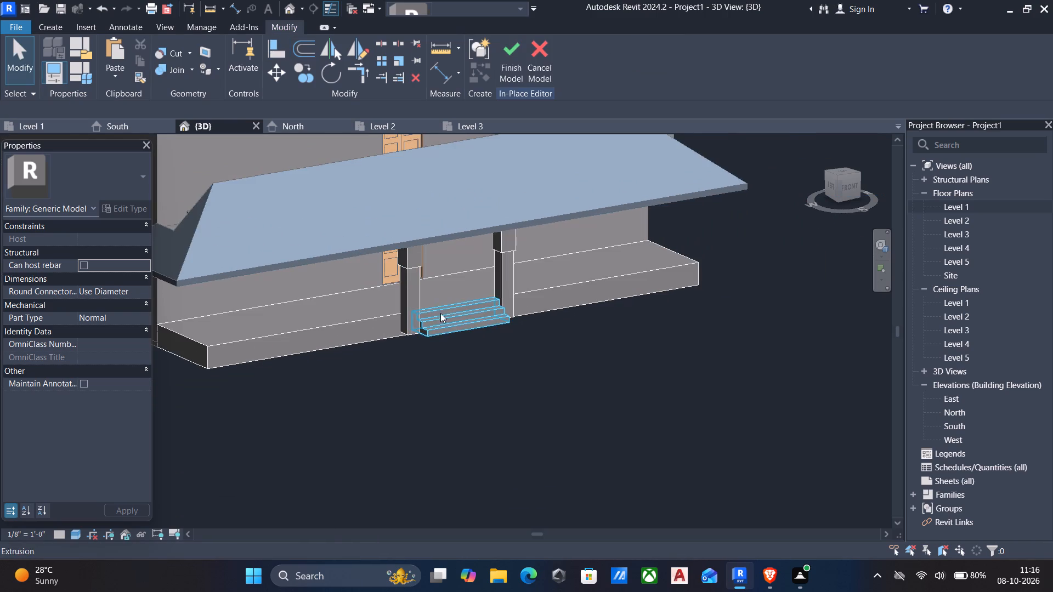
Copy both side blocks together with their caps and paste them aligned to Level 3.
scroll(440, 323, "down", 4)
middle_click_drag(437, 327, 413, 235, "shift")
scroll(413, 235, "up", 1)
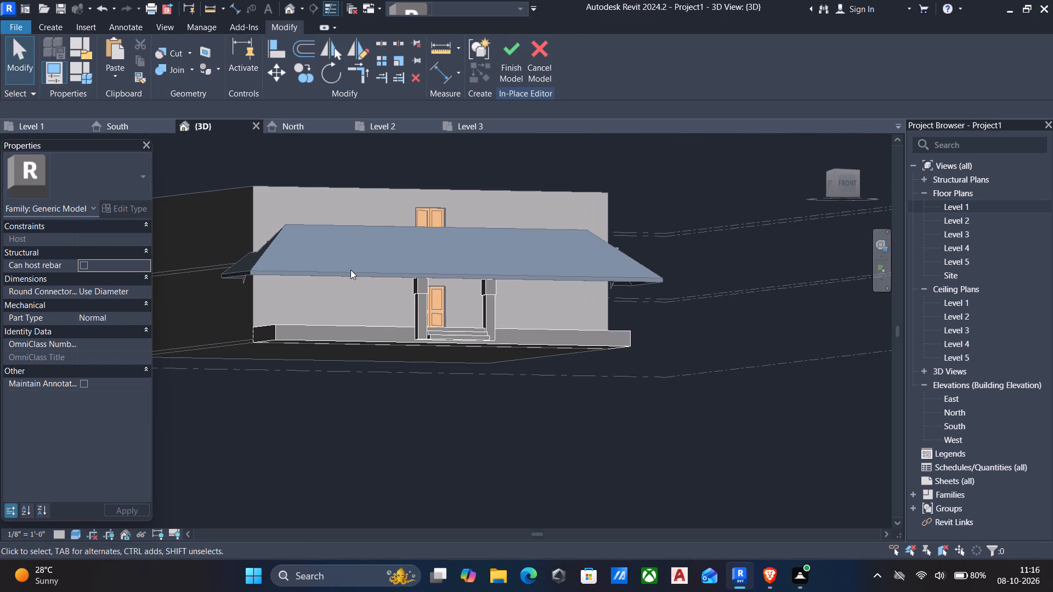
middle_click_drag(355, 275, 321, 321, "shift")
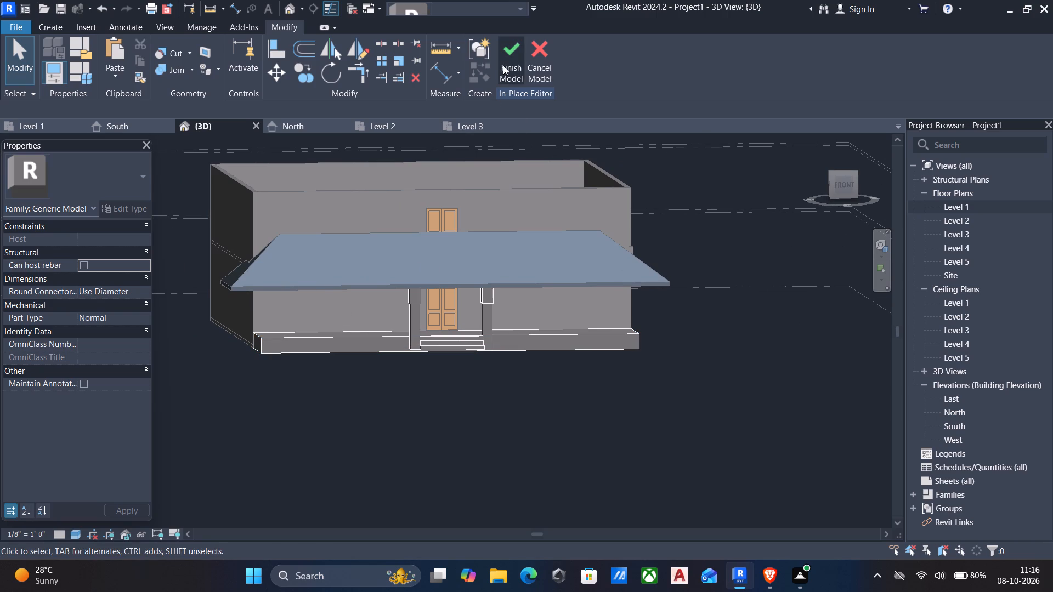
left_click(482, 323)
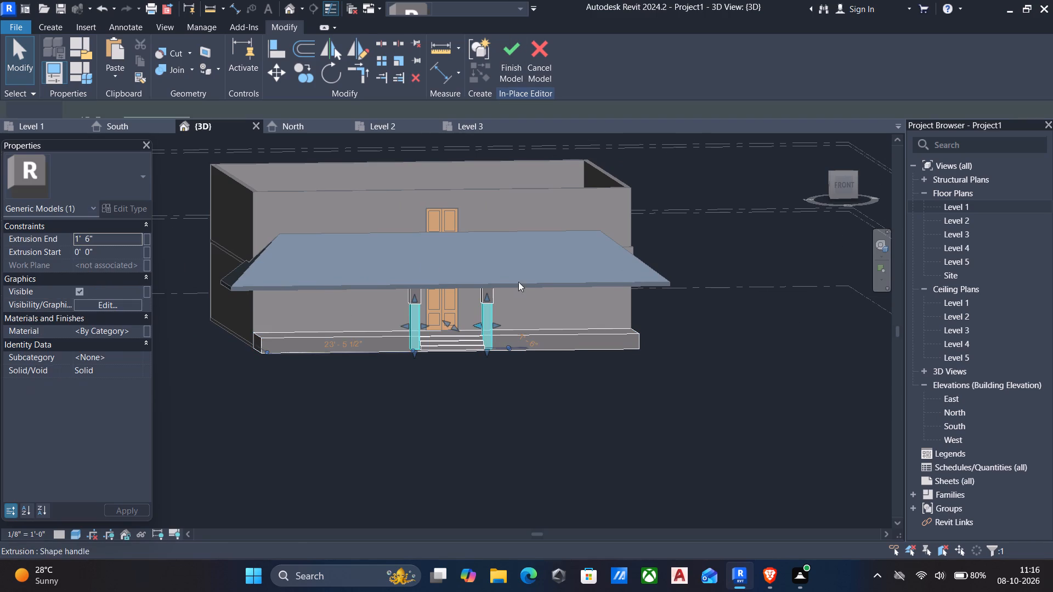
scroll(524, 280, "up", 4)
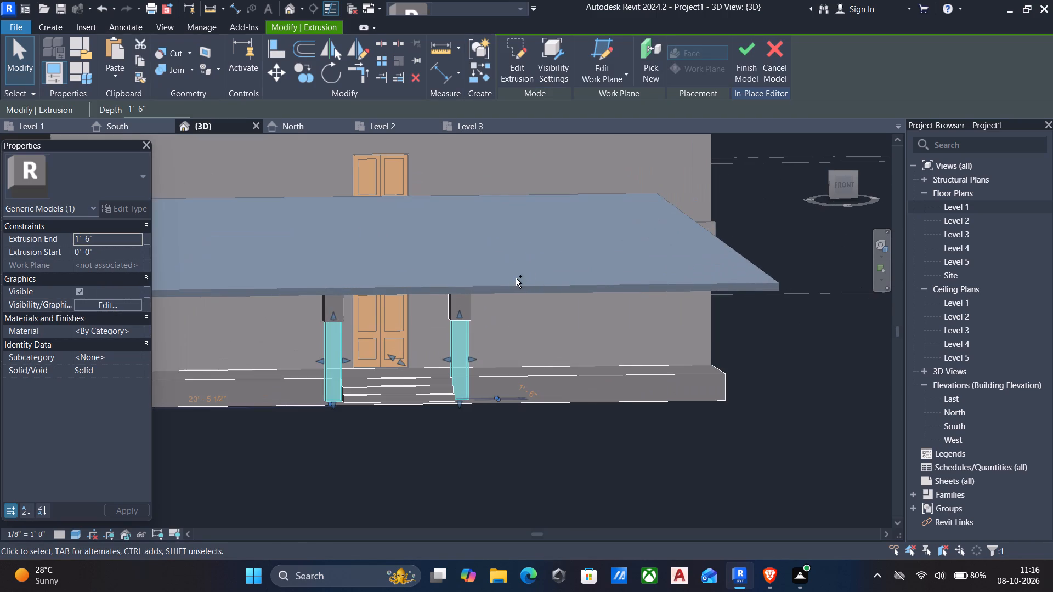
left_click(466, 299, "ctrl")
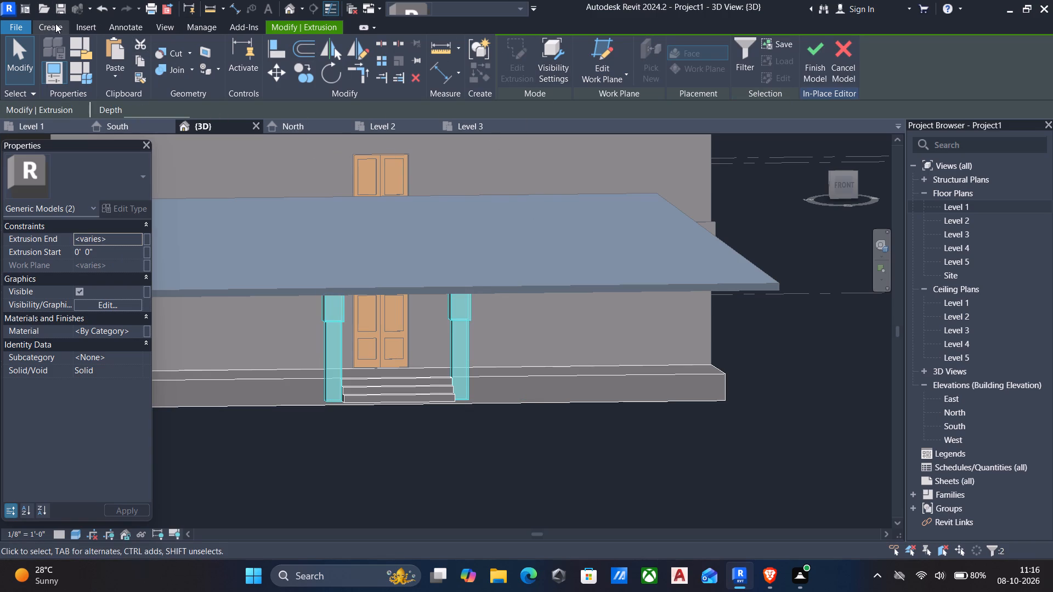
left_click(137, 58)
left_click(116, 75)
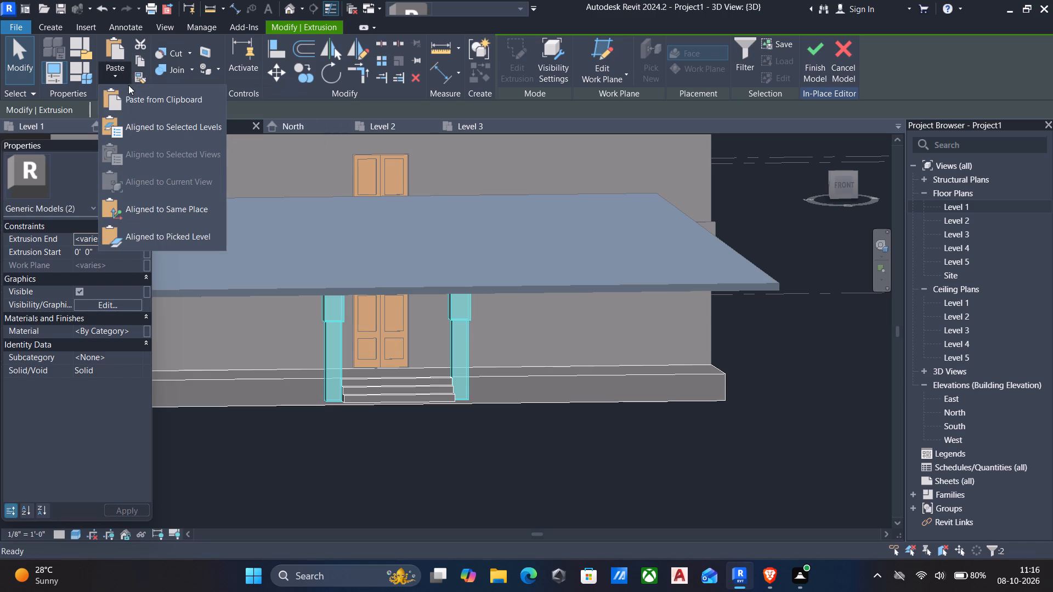
left_click(184, 127)
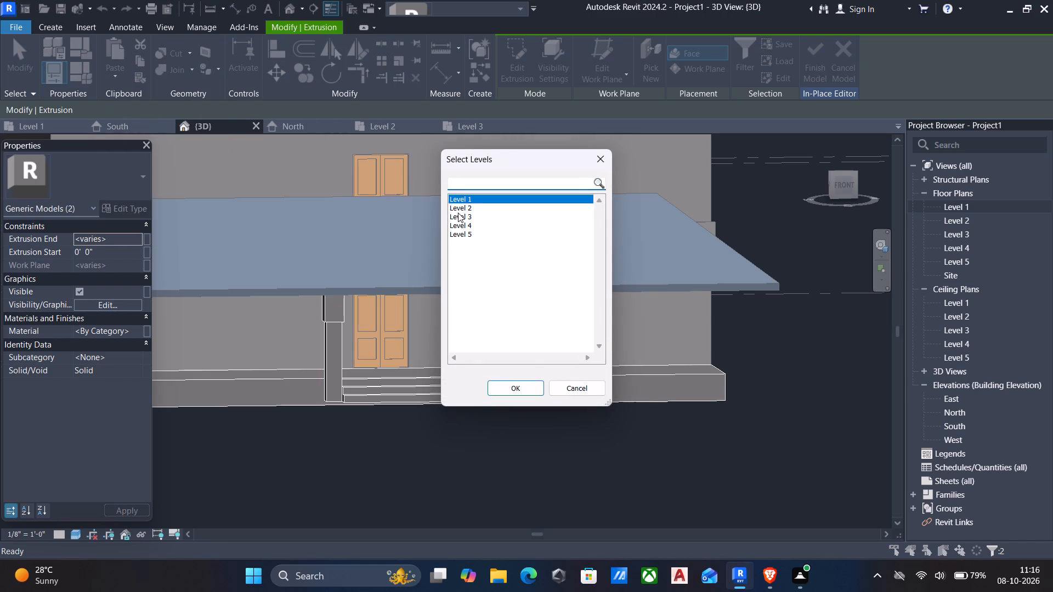
left_click(458, 213)
left_click(517, 388)
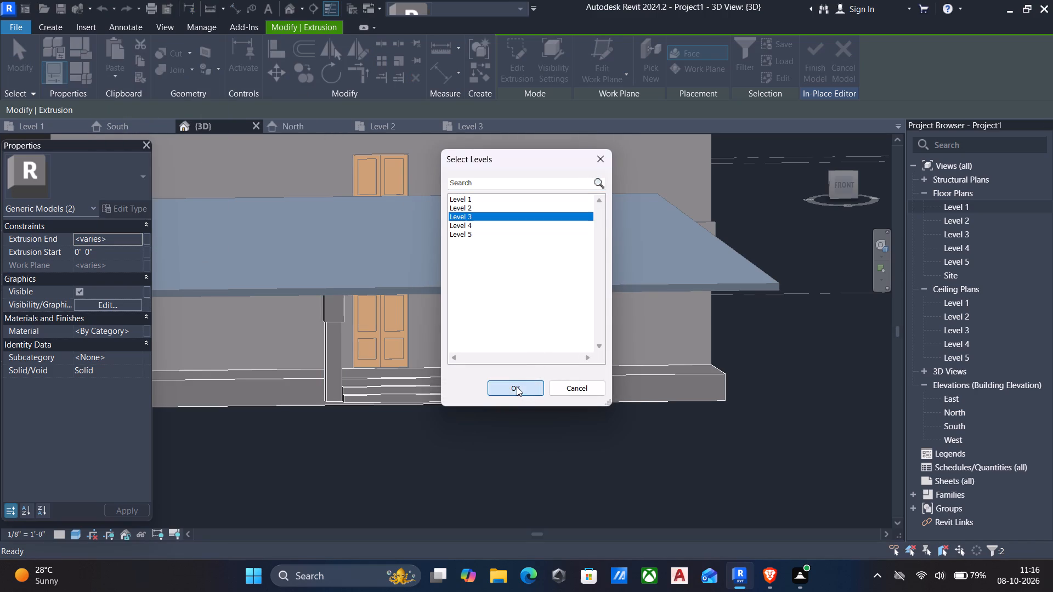
Check the pasted upper column copies against the roof and undo their paste to Level 3.
scroll(502, 267, "down", 6)
scroll(499, 274, "up", 1)
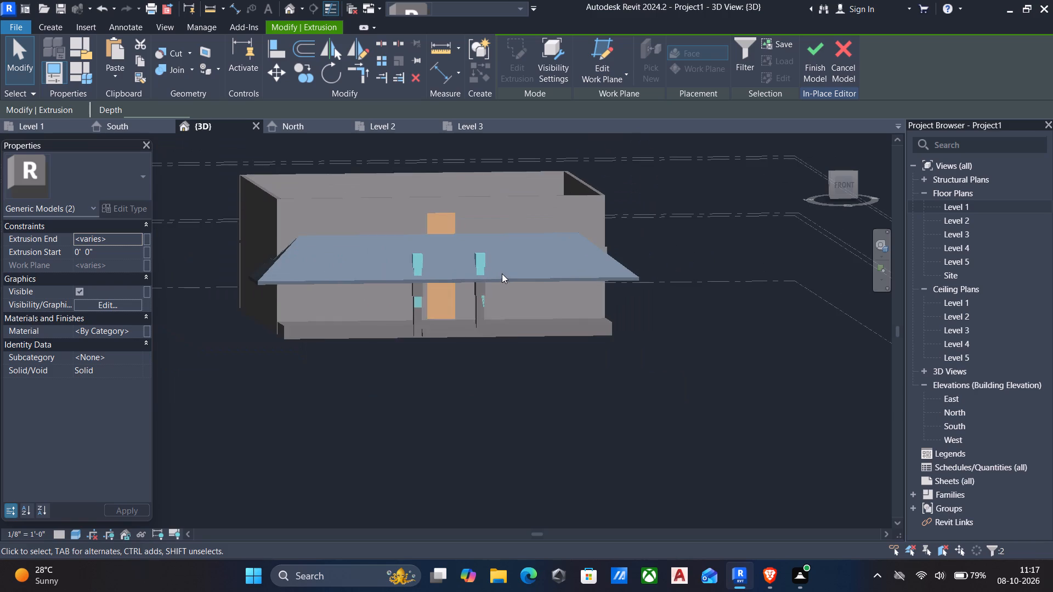
middle_click_drag(520, 272, 444, 291, "shift")
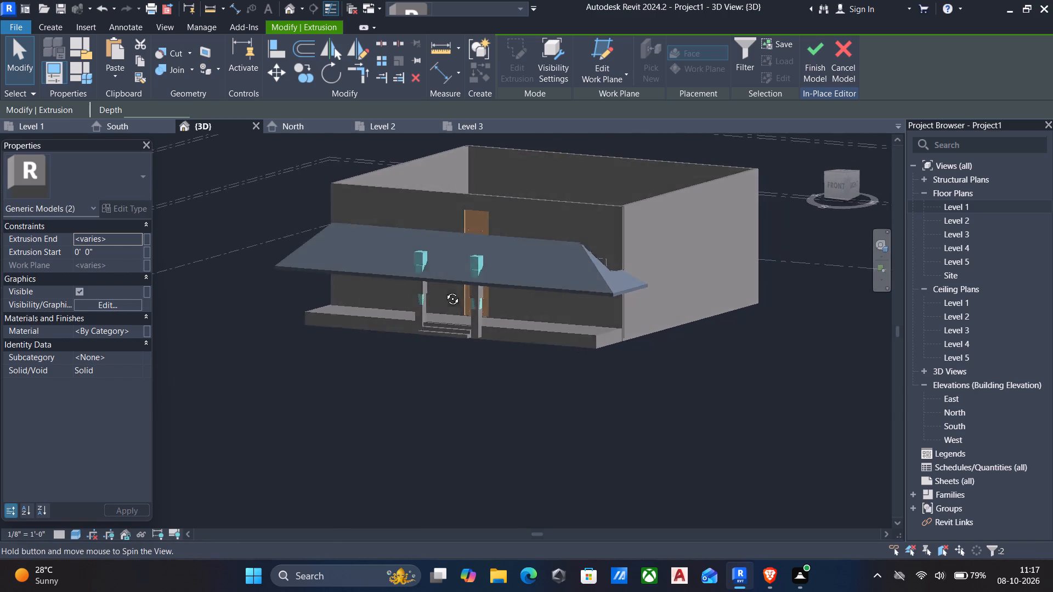
middle_click_drag(444, 291, 463, 291, "shift")
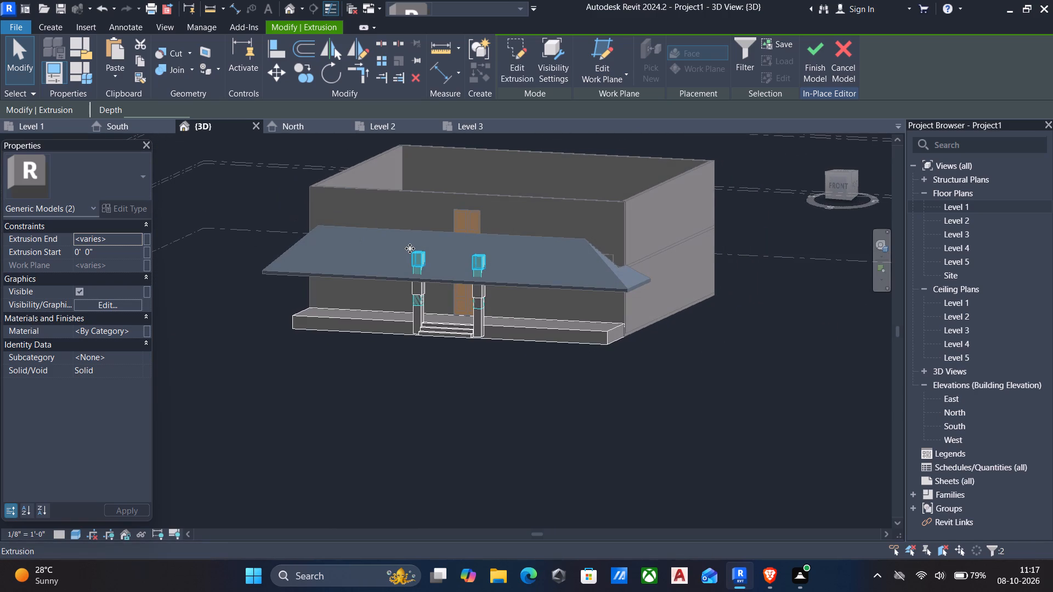
key("Escape")
left_click(416, 260)
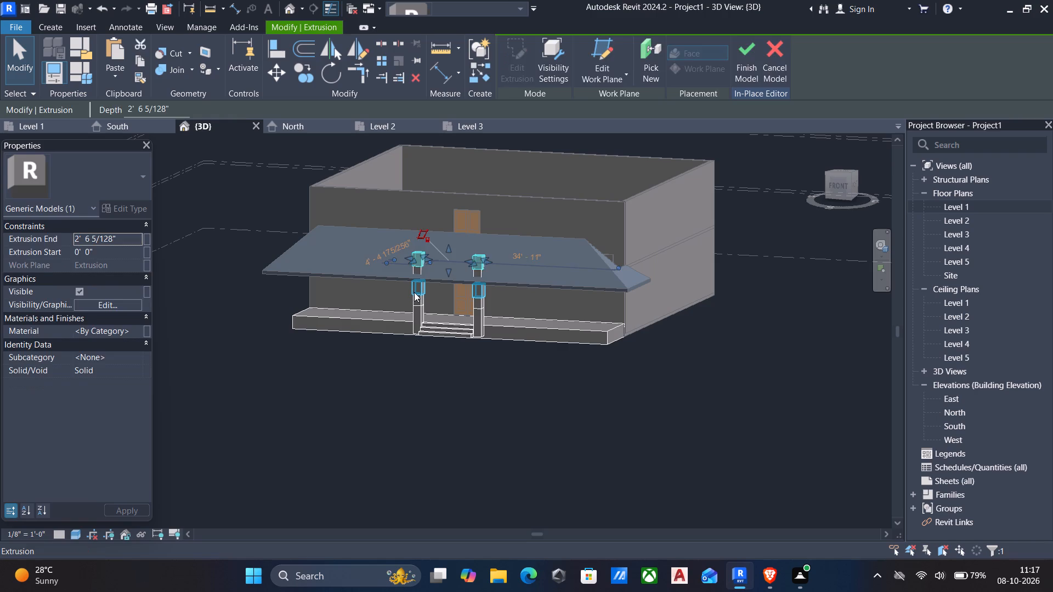
key("Escape")
left_click(417, 302)
key("Escape")
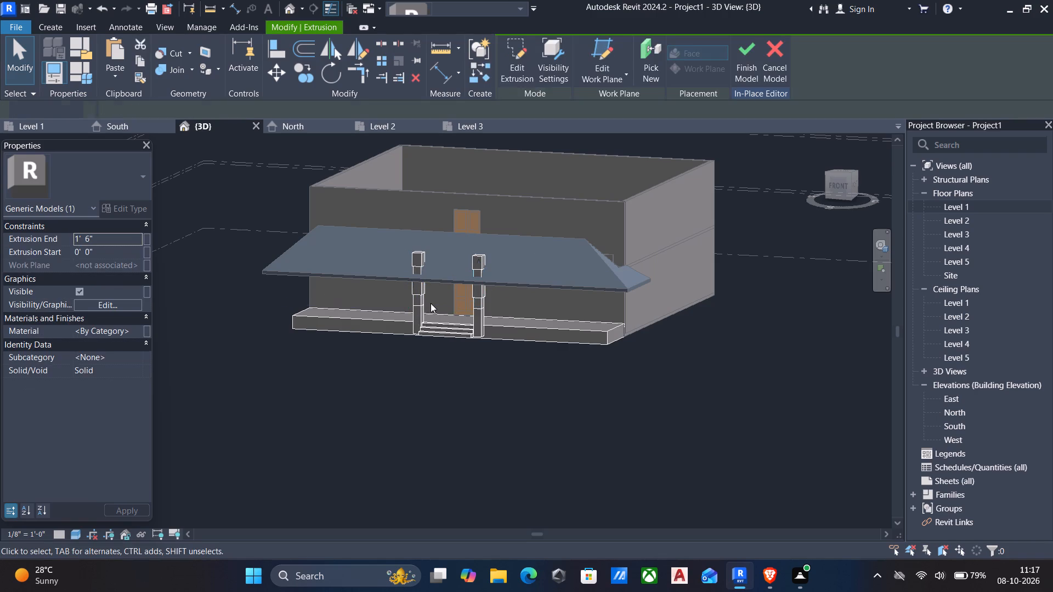
scroll(550, 314, "down", 2)
middle_click_drag(550, 315, 539, 260, "shift")
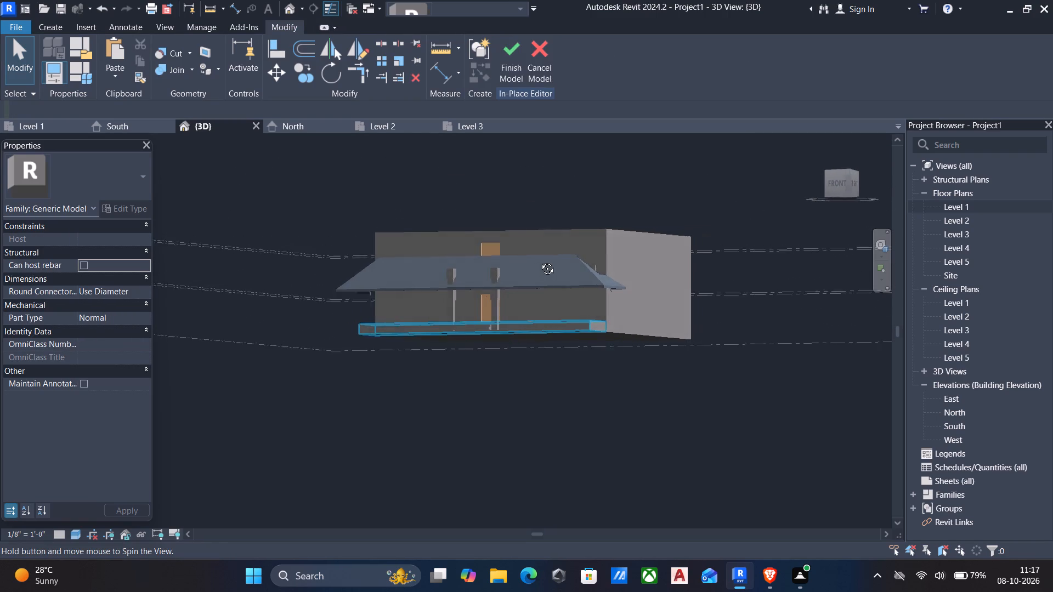
middle_click_drag(539, 260, 559, 262, "shift")
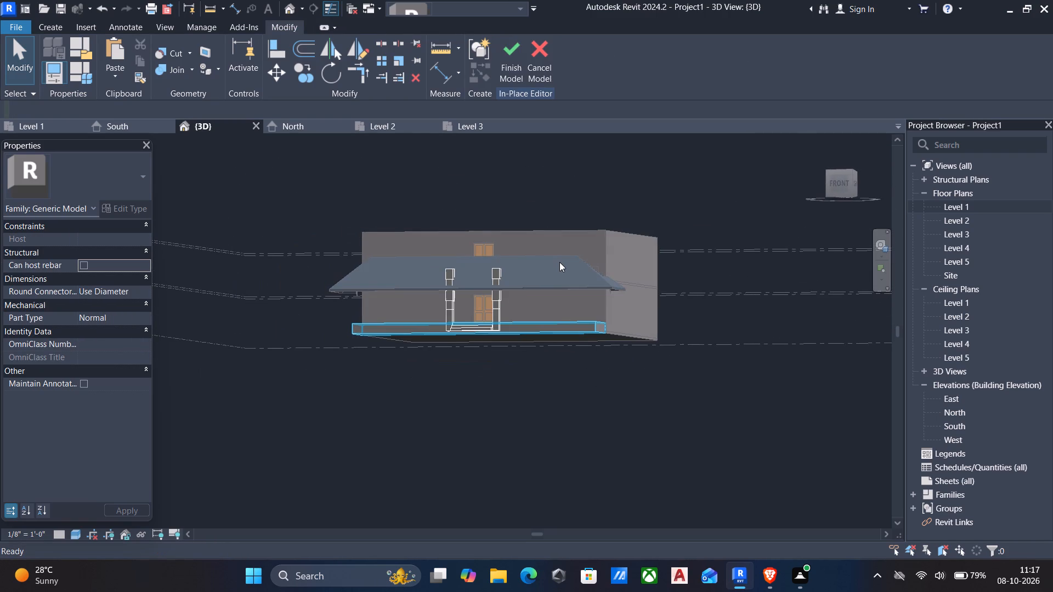
key("ctrl+z")
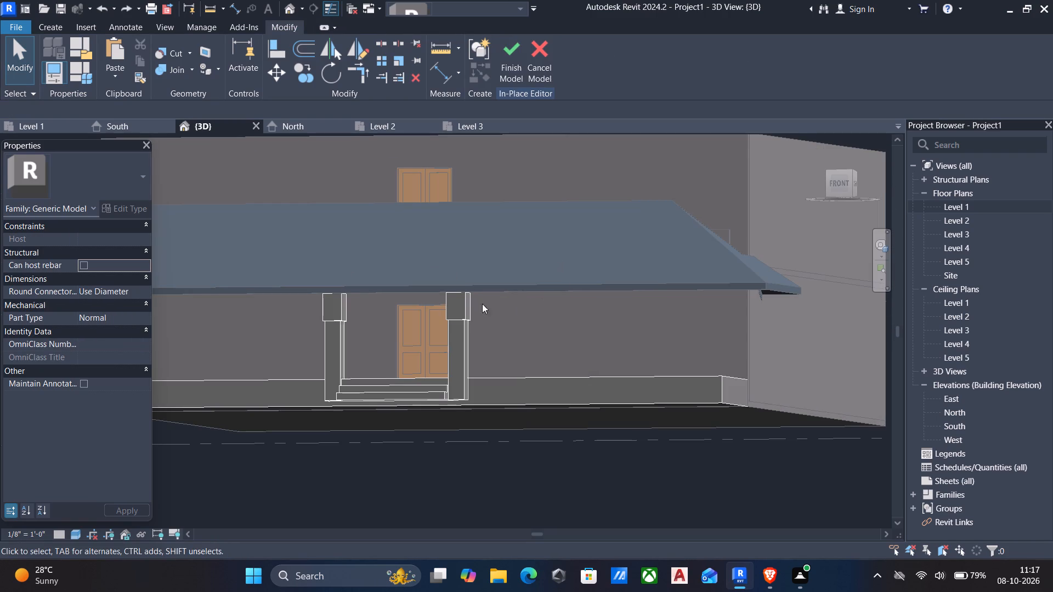
Examine the column caps from the side, beneath the front roof edge.
scroll(462, 310, "down", 2)
middle_click_drag(462, 310, 339, 255)
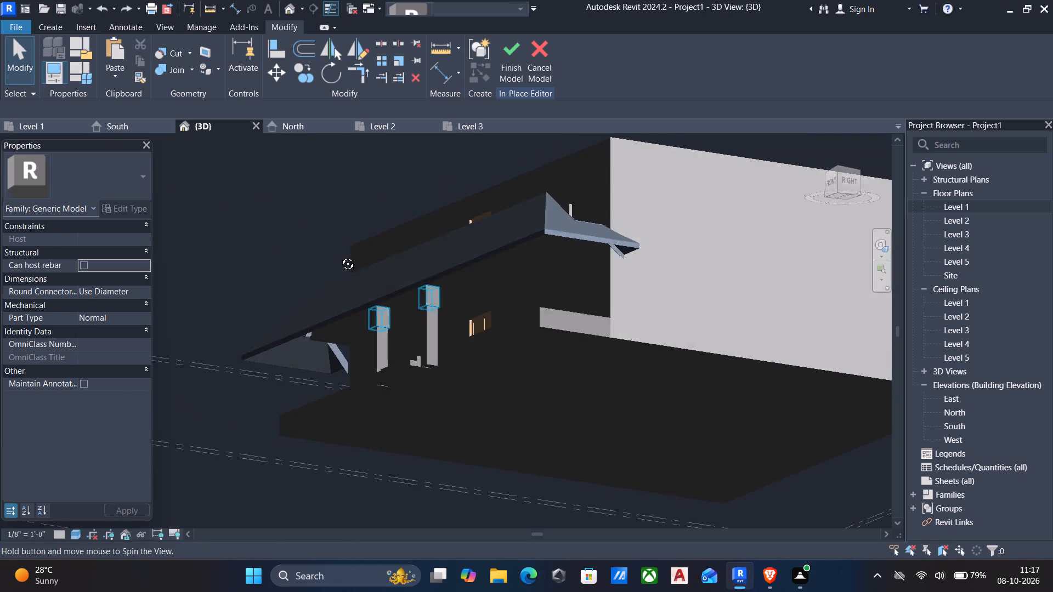
middle_click_drag(339, 255, 303, 286)
scroll(403, 288, "up", 5)
scroll(341, 309, "up", 5)
middle_click_drag(392, 300, 376, 322, "shift")
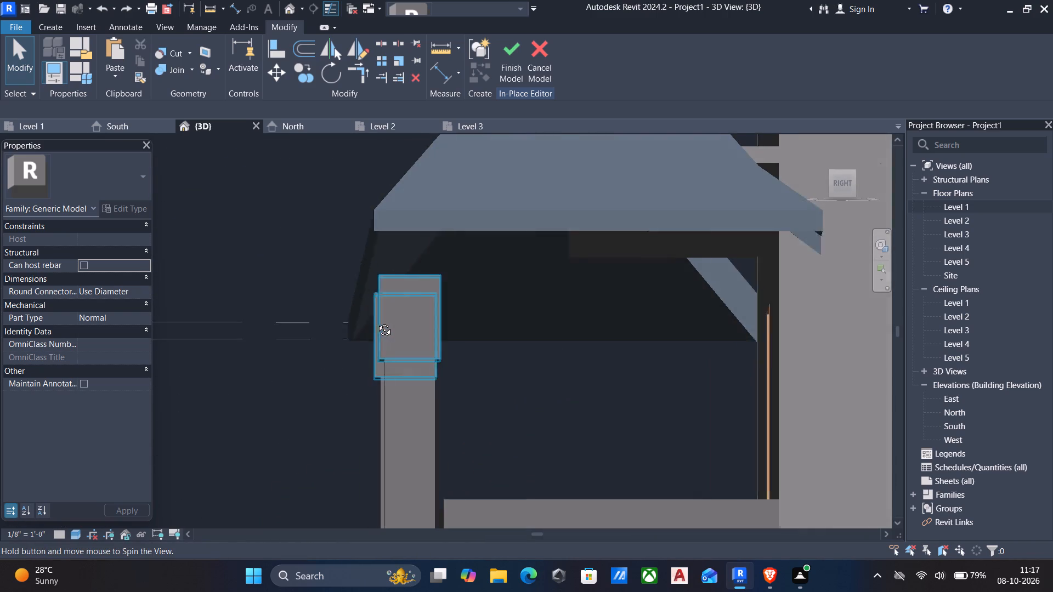
middle_click_drag(376, 322, 375, 322, "shift")
left_click(414, 278)
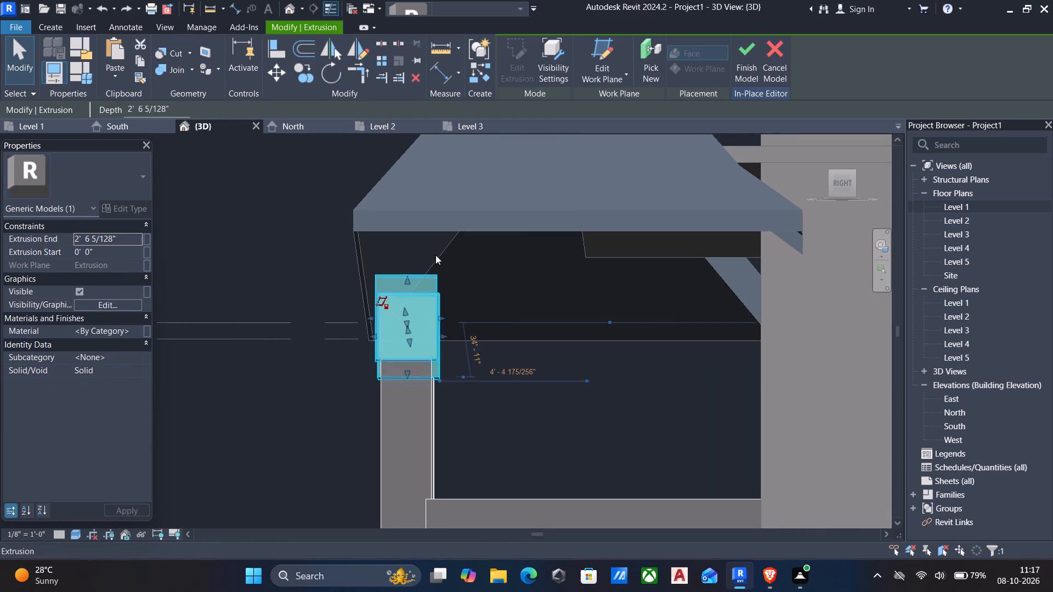
Finish the in-place model of the front platform, steps and columns.
left_click(751, 56)
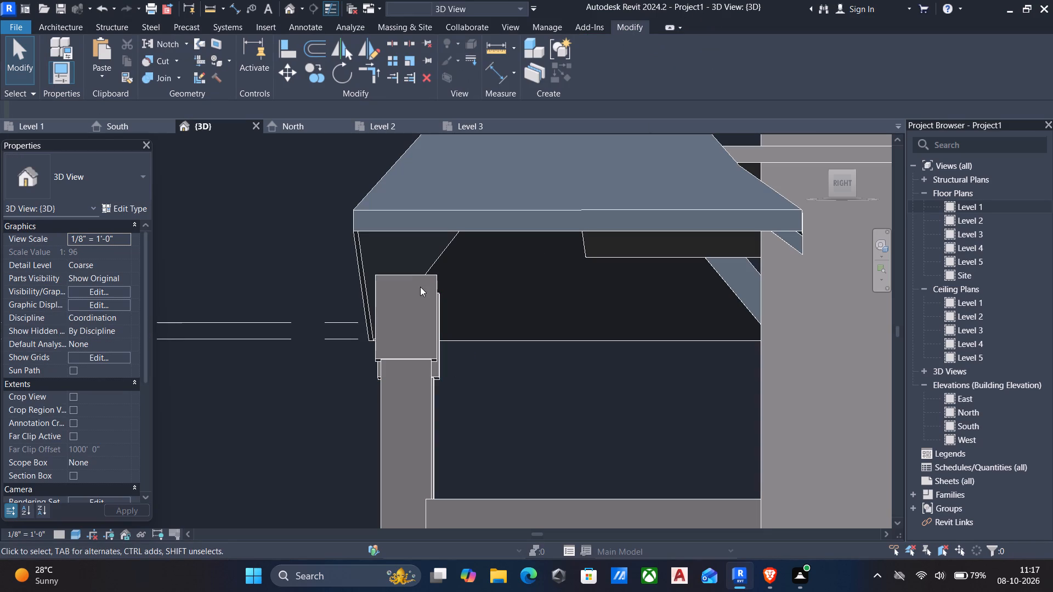
left_click(434, 287)
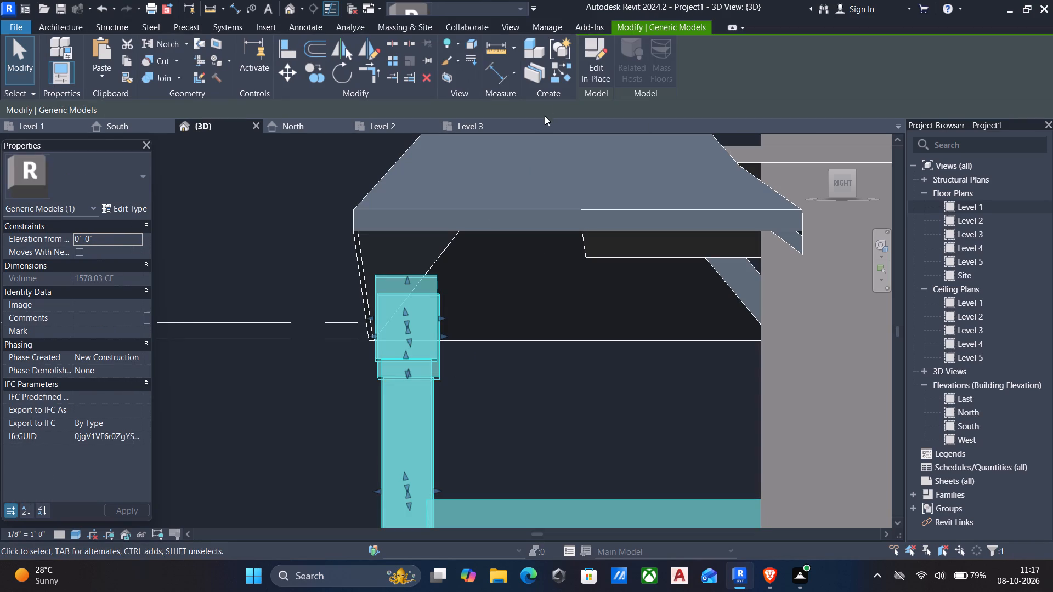
key("Escape")
Reopen the front platform and columns model for in-place editing.
scroll(528, 171, "down", 6)
middle_click_drag(516, 192, 544, 244, "shift")
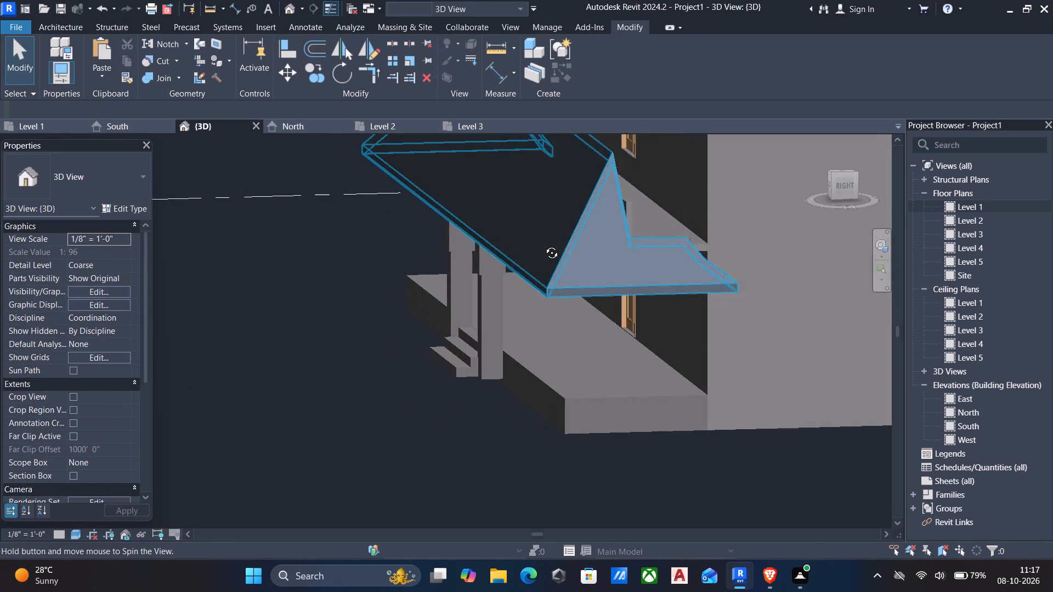
middle_click_drag(544, 244, 601, 238, "shift")
scroll(601, 238, "up", 1)
scroll(602, 244, "down", 3)
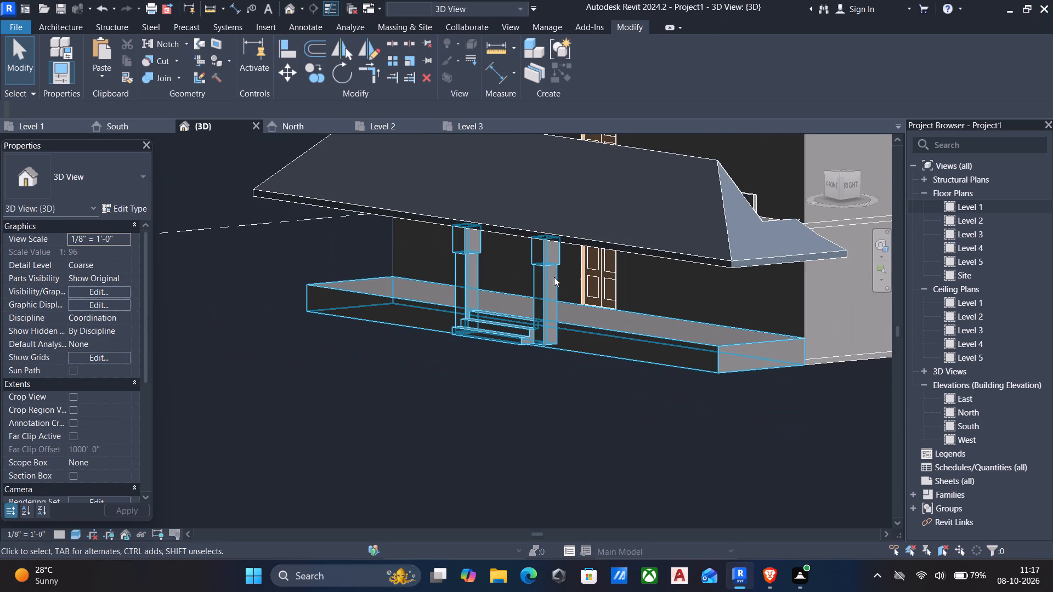
left_click(553, 277)
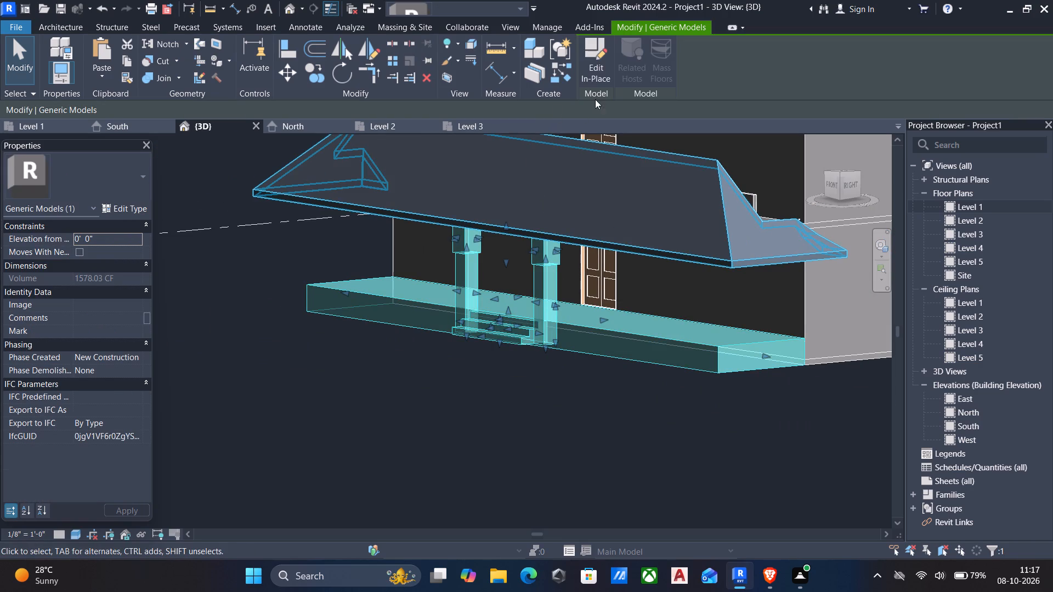
left_click(598, 75)
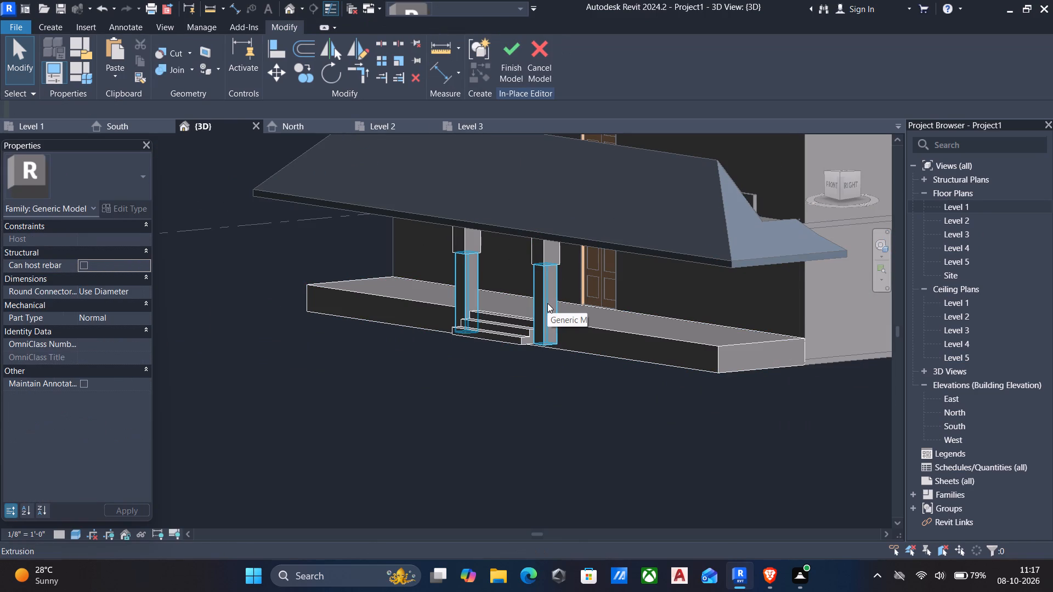
Copy the pair of front columns together with their caps and paste them aligned to Level 4.
left_click(547, 303)
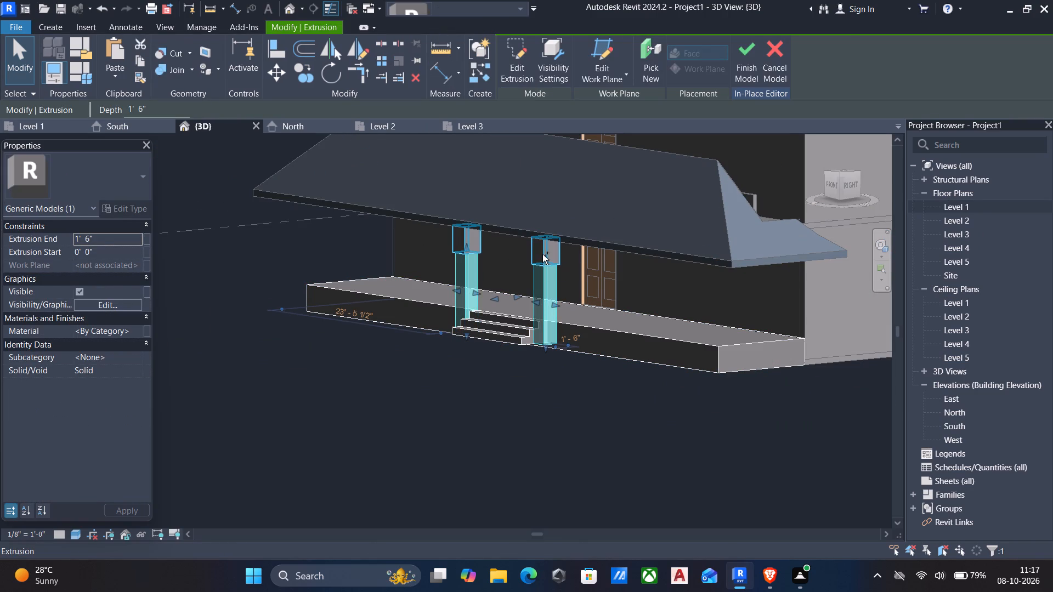
left_click(542, 254, "ctrl")
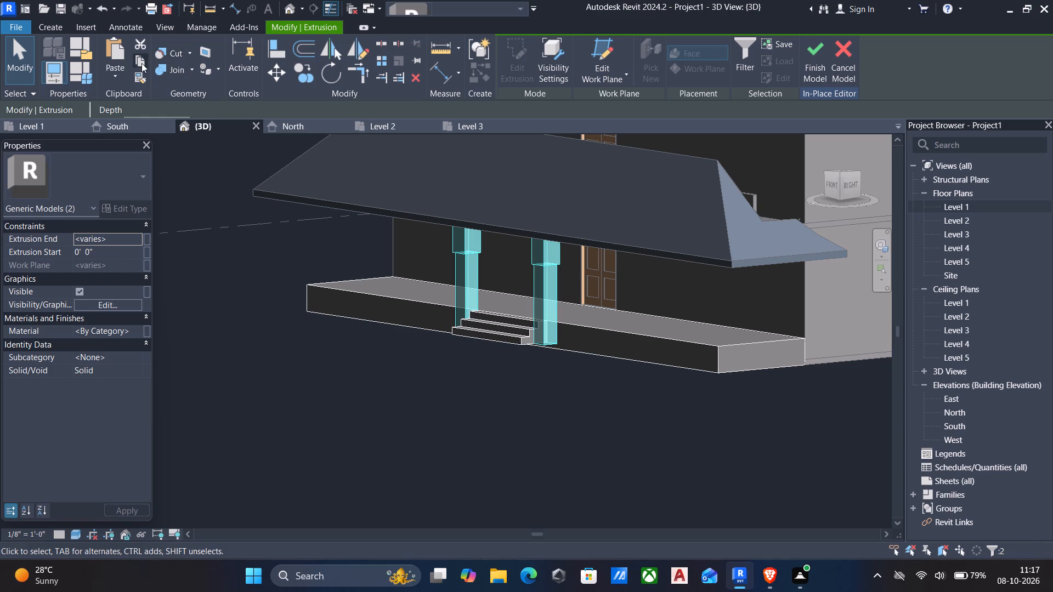
left_click(139, 62)
left_click(118, 72)
left_click(177, 119)
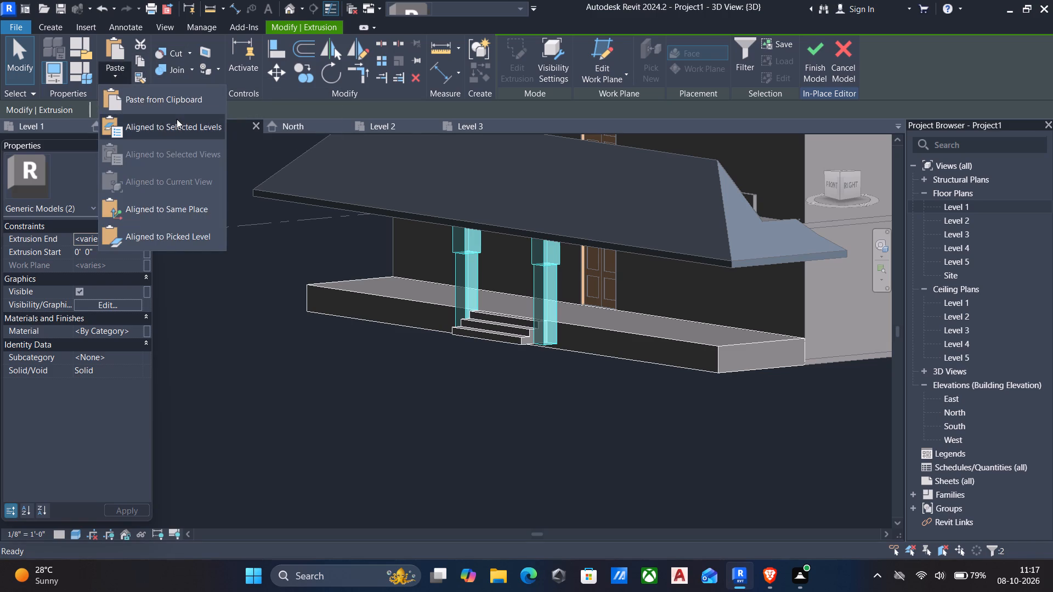
left_click(473, 225)
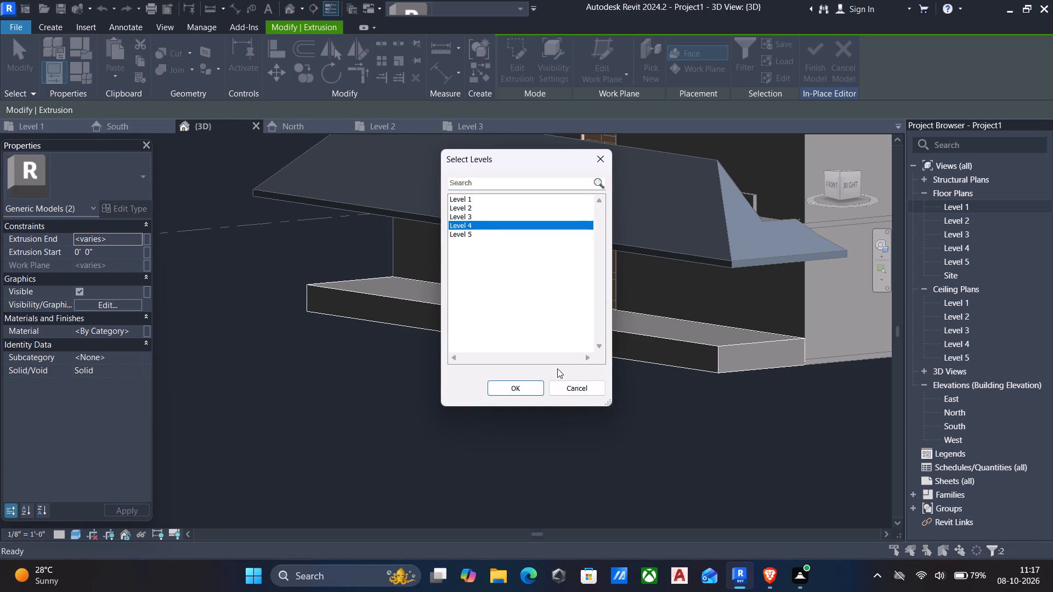
left_click(533, 390)
Examine the pasted upper columns from the front and west side relative to the roof, and clear the selection.
scroll(422, 250, "down", 5)
middle_click_drag(416, 254, 428, 381)
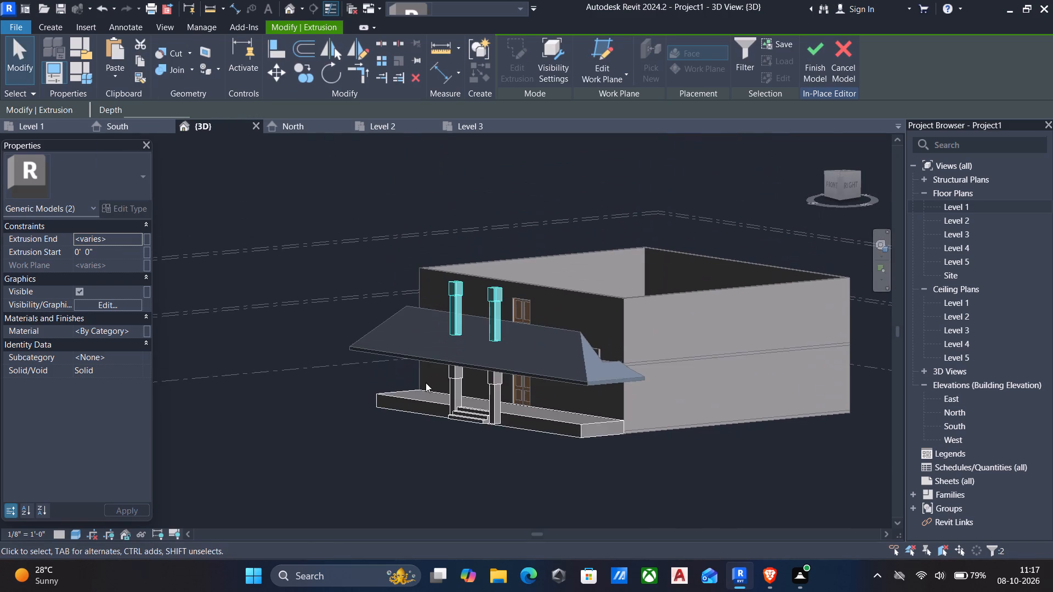
scroll(426, 383, "down", 1)
middle_click_drag(426, 383, 492, 397, "shift")
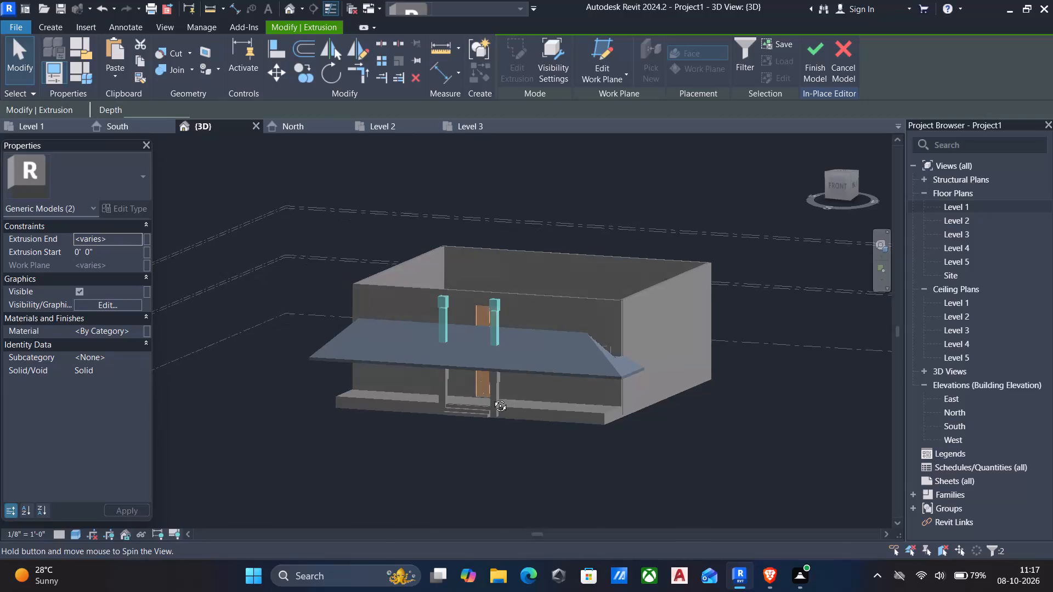
middle_click_drag(492, 397, 524, 396, "shift")
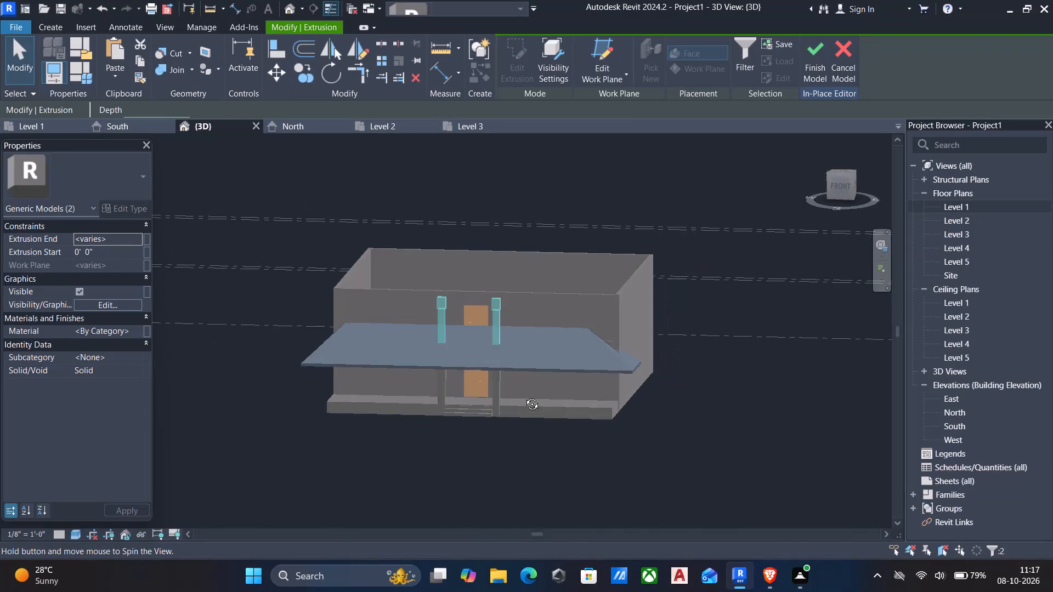
middle_click_drag(524, 396, 760, 431, "shift")
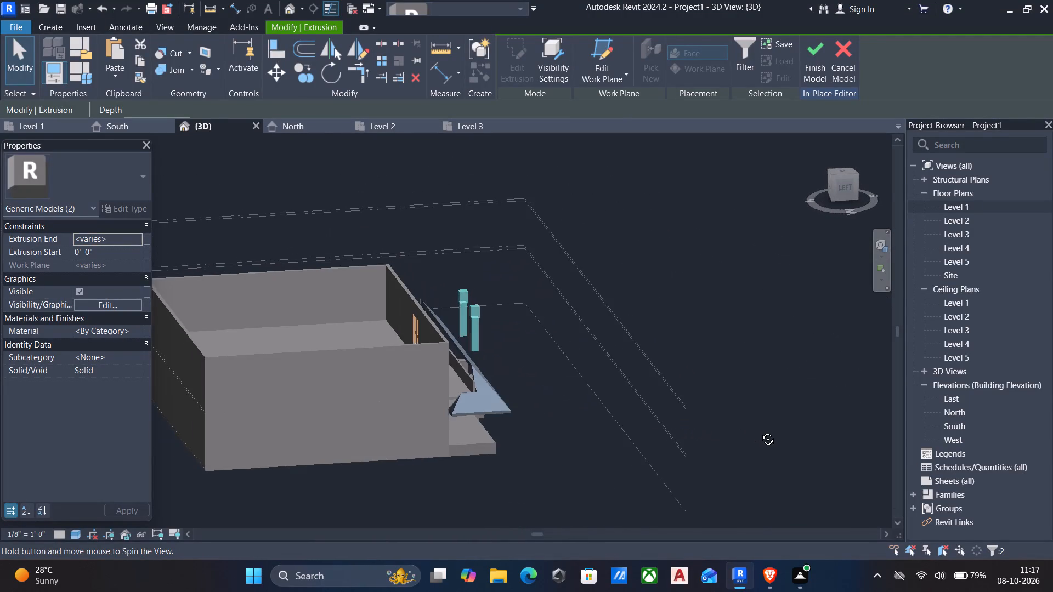
middle_click_drag(760, 431, 731, 437, "shift")
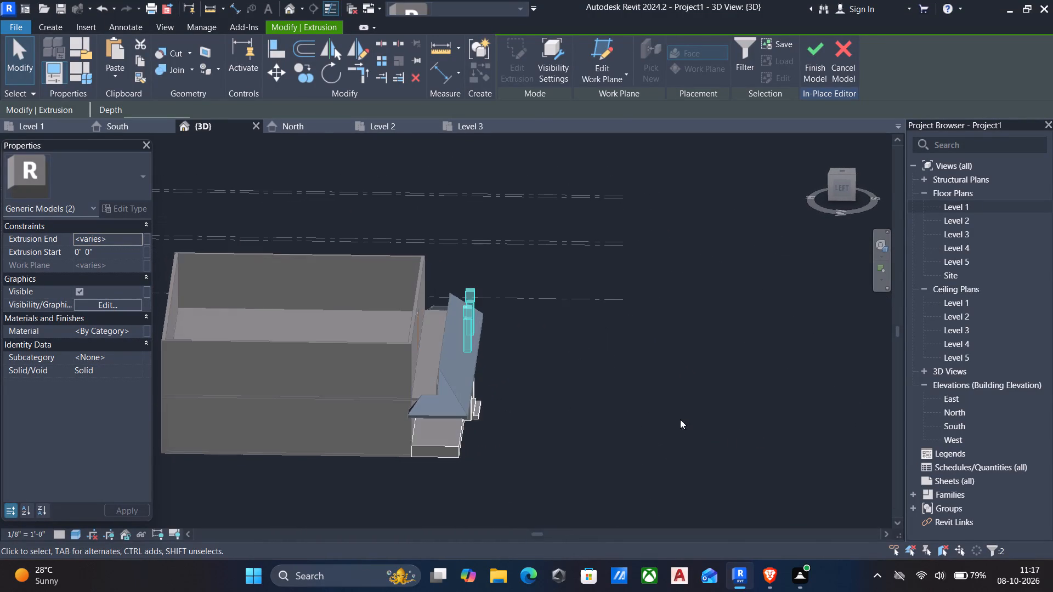
scroll(646, 402, "up", 5)
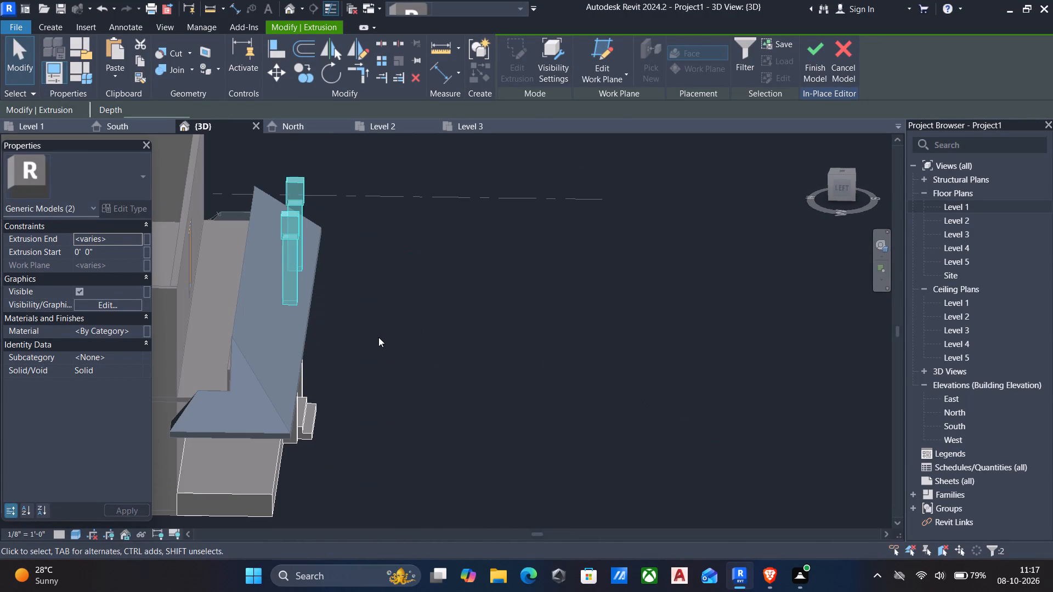
key("Escape")
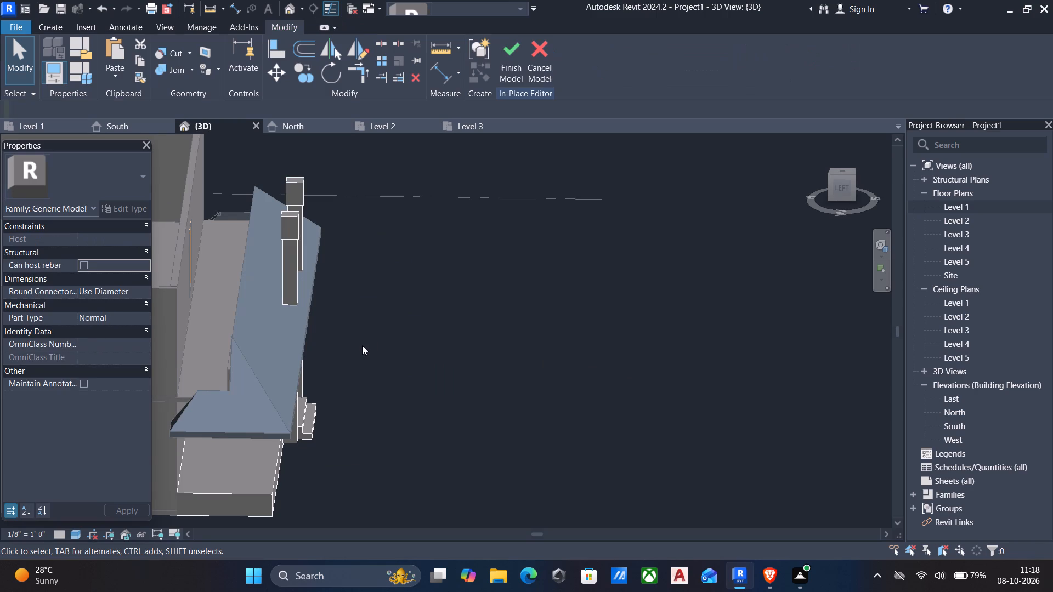
Shift the lower and upper front columns with their caps back toward the building in the East elevation, to the upper parapet's line.
left_click(295, 284)
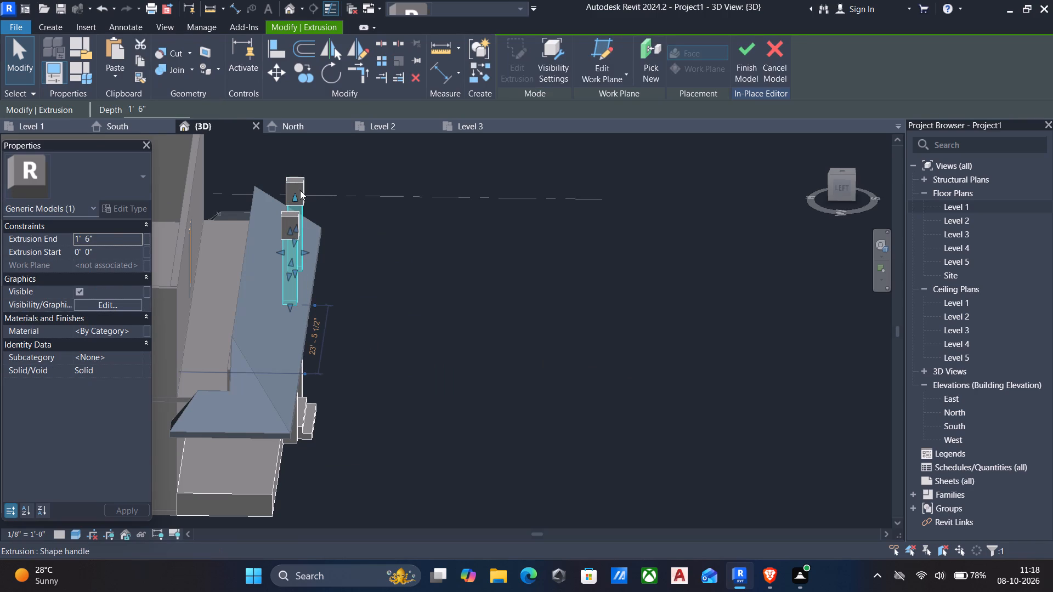
left_click(297, 181)
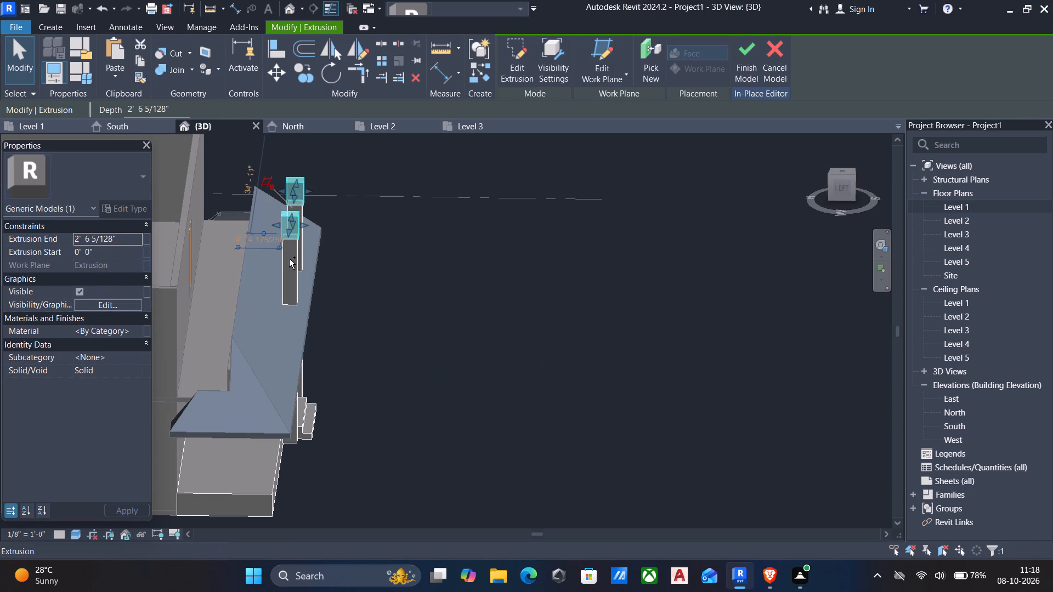
left_click(289, 259, "ctrl")
scroll(291, 267, "down", 4)
middle_click_drag(296, 271, 254, 242, "shift")
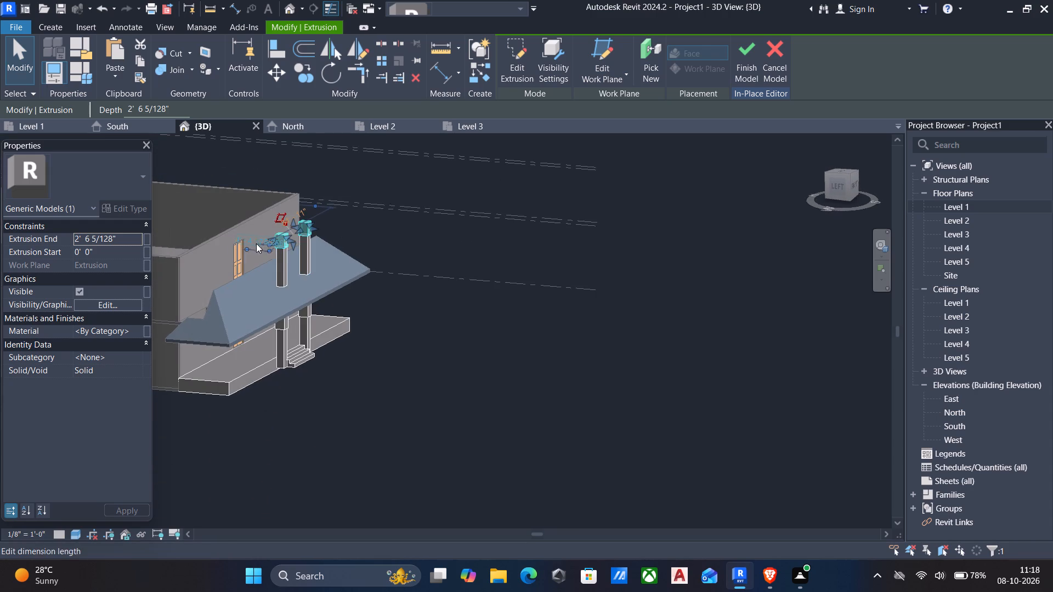
scroll(276, 259, "up", 1, "ctrl")
left_click(284, 269, "ctrl")
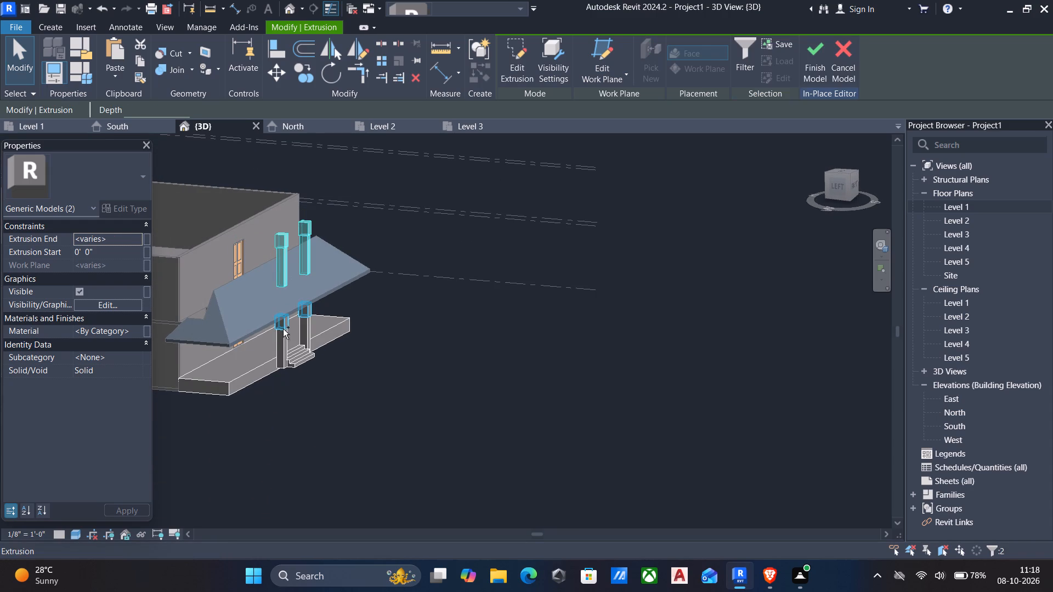
left_click(283, 329, "ctrl")
left_click(284, 342, "ctrl")
scroll(234, 238, "down", 1)
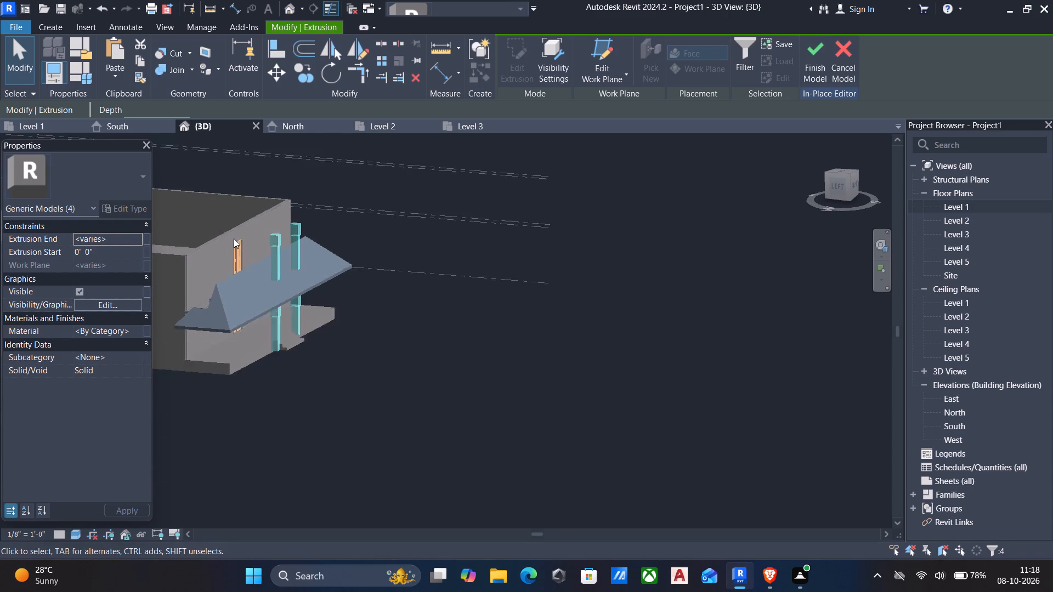
scroll(234, 238, "down", 2)
middle_click_drag(234, 238, 264, 260, "shift")
scroll(264, 260, "up", 3)
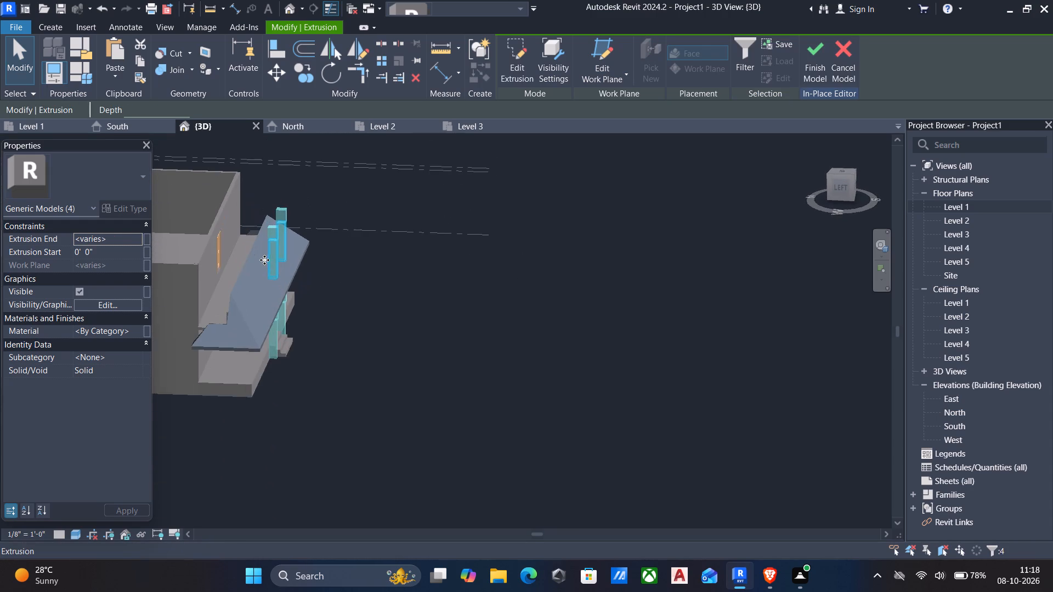
key("Left")
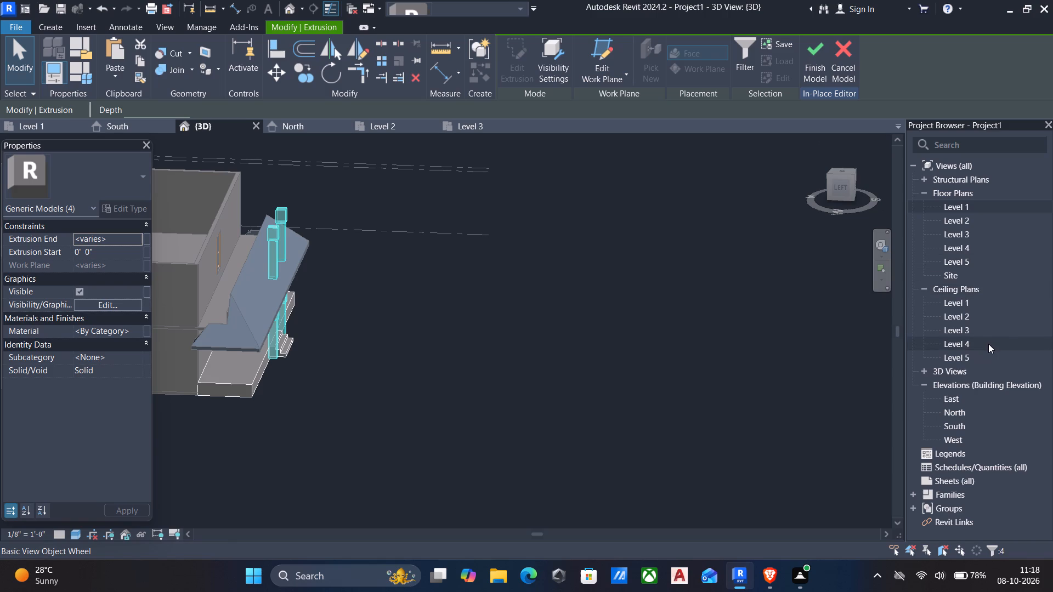
key("Right")
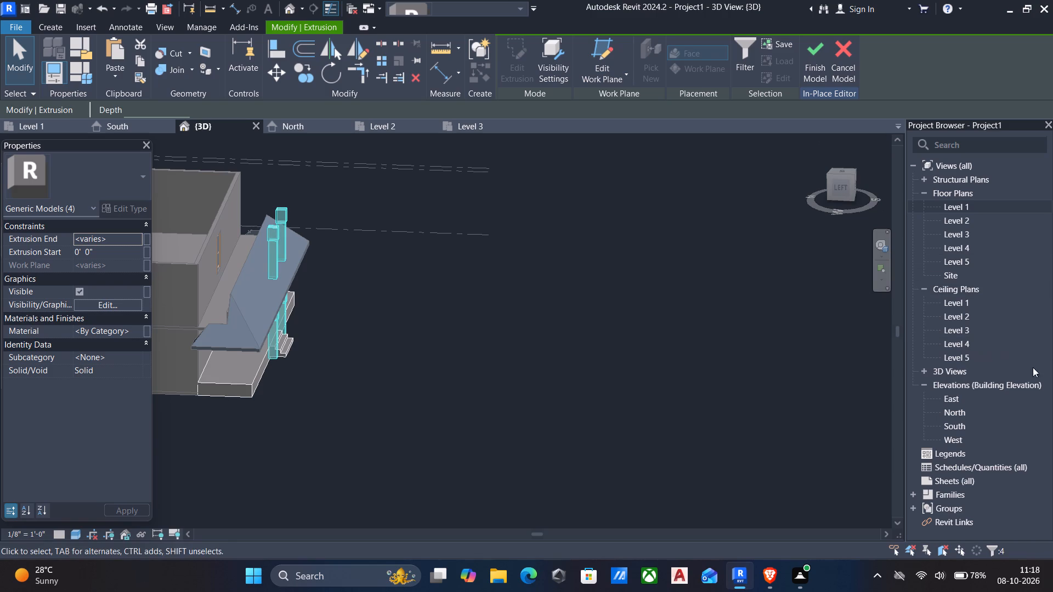
double_click(949, 402)
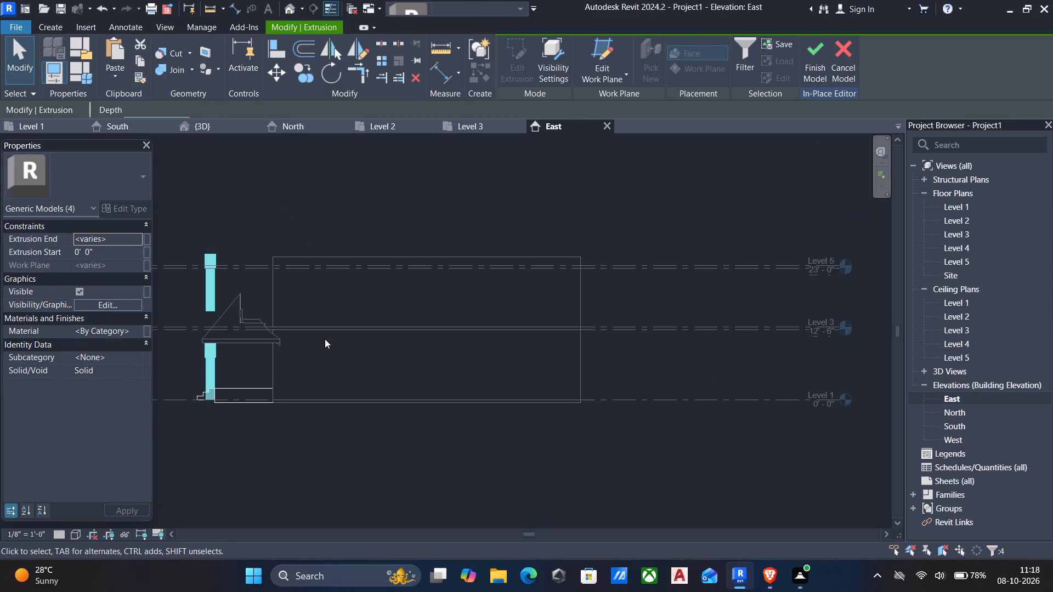
key("Right")
key("Right")
key("Right")
key("Right")
key("Right")
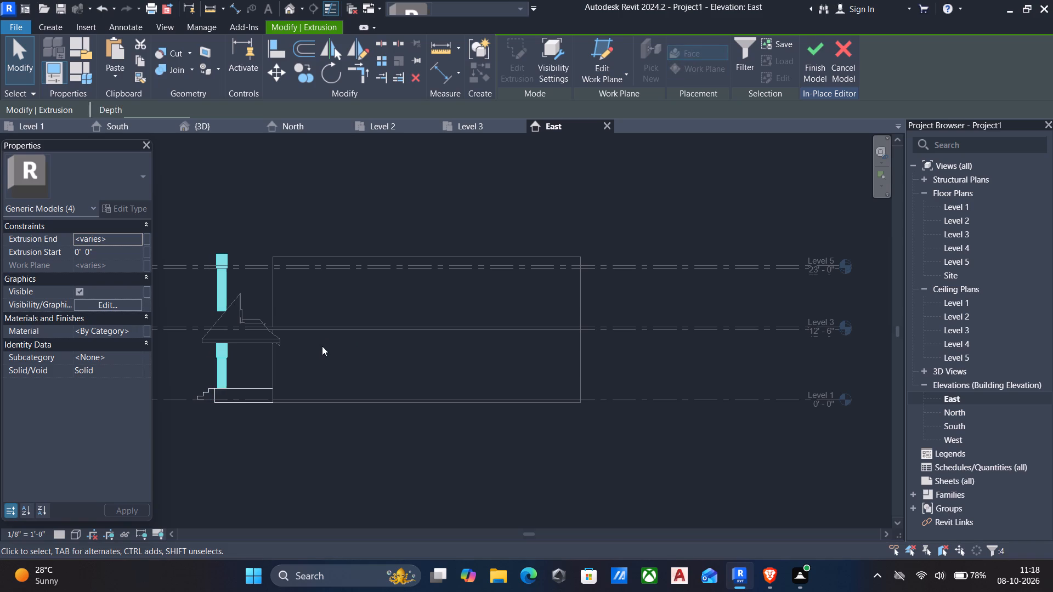
key("Right")
key("Right")
key("Right")
scroll(270, 337, "up", 4)
key("Right")
key("Right")
key("Right")
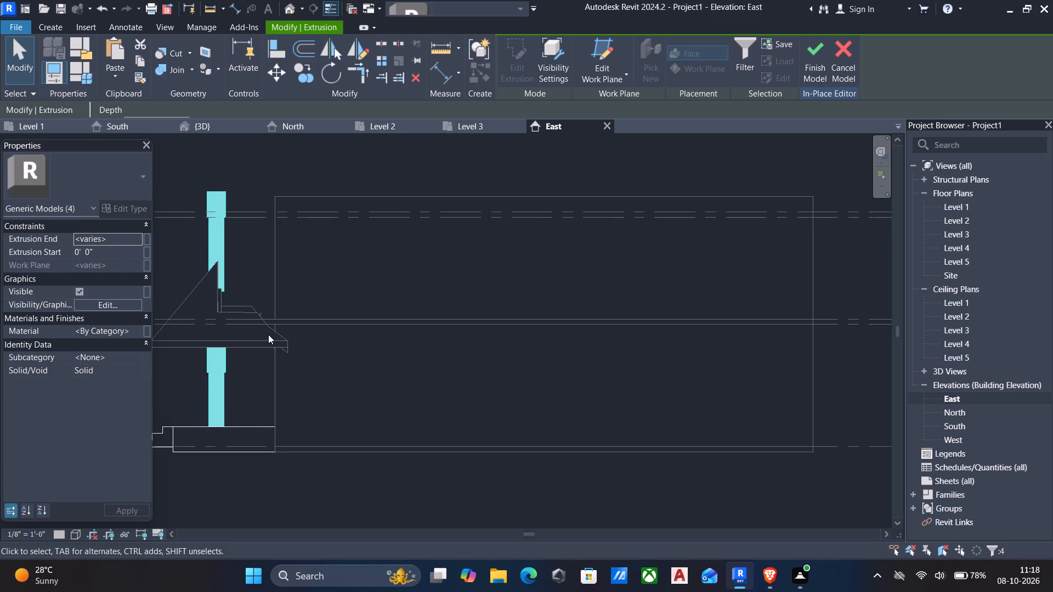
key("Right")
key("Right")
key("Right")
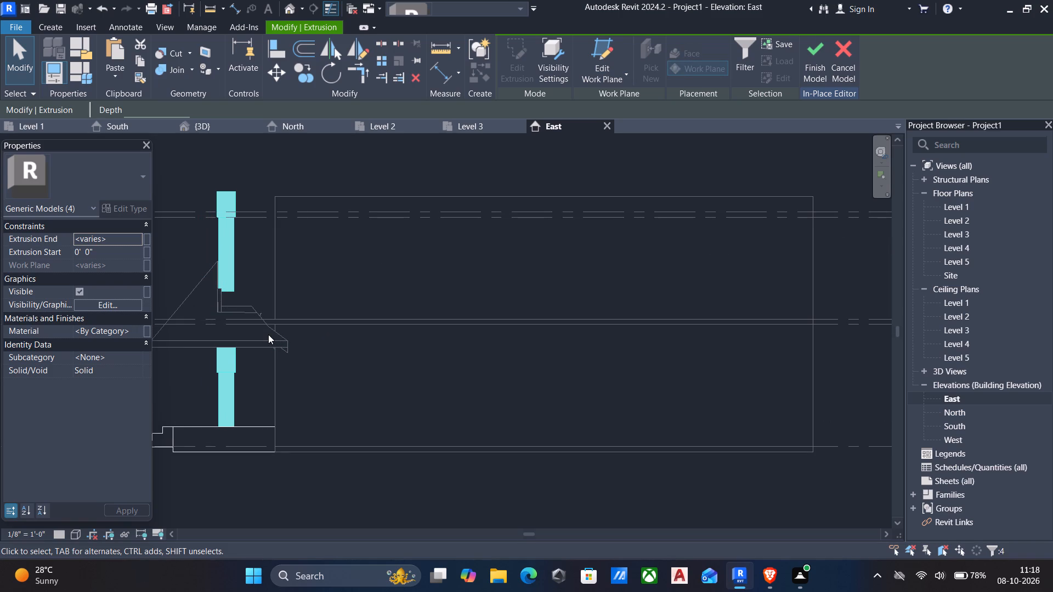
scroll(268, 334, "down", 2)
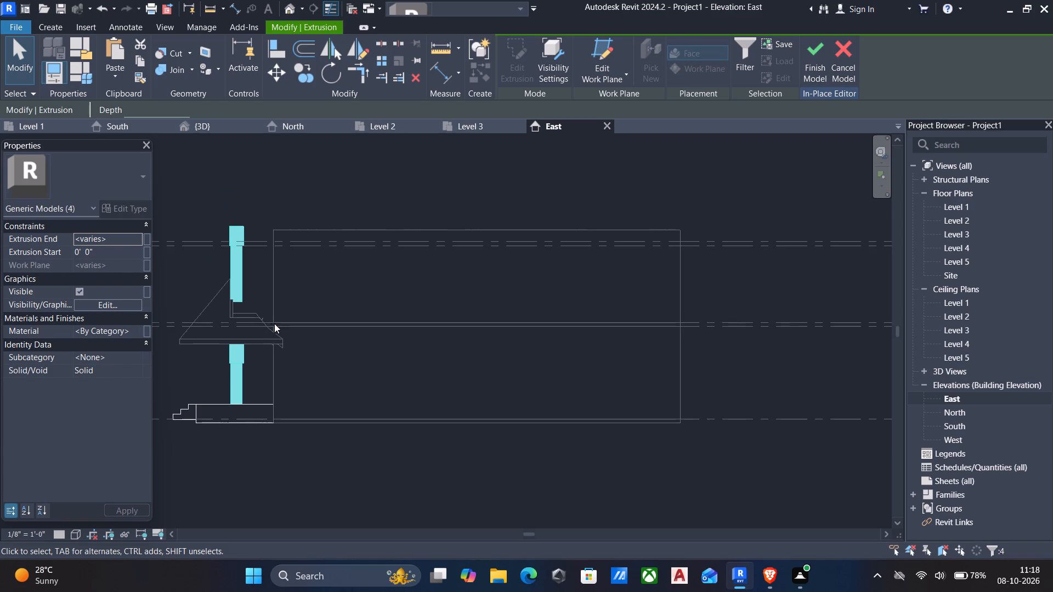
key("Escape")
Finish the in-place model of the front platform, steps and columns.
scroll(283, 336, "down", 5)
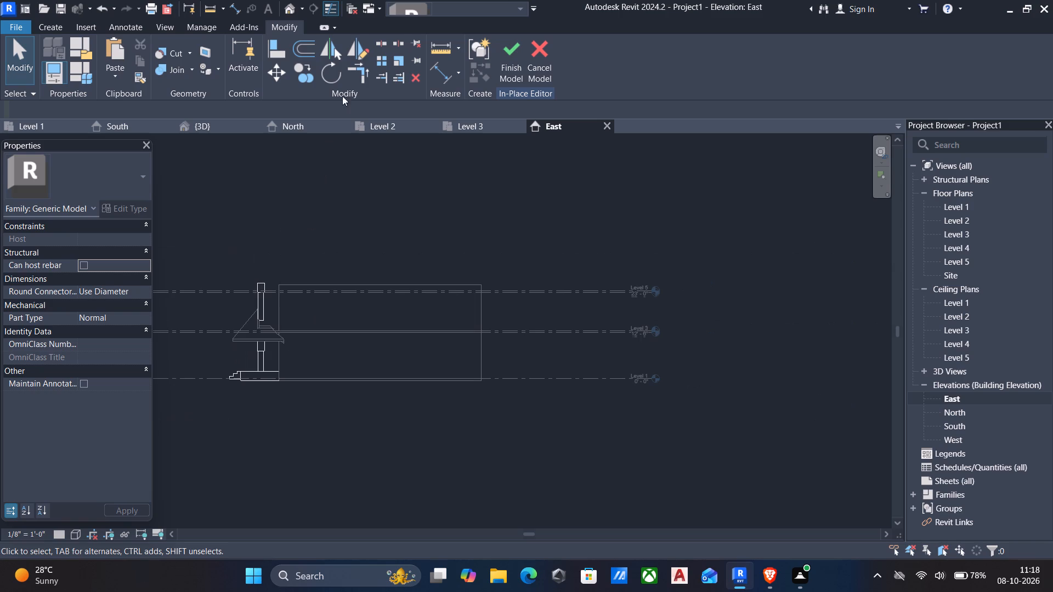
left_click(519, 50)
scroll(428, 171, "down", 2)
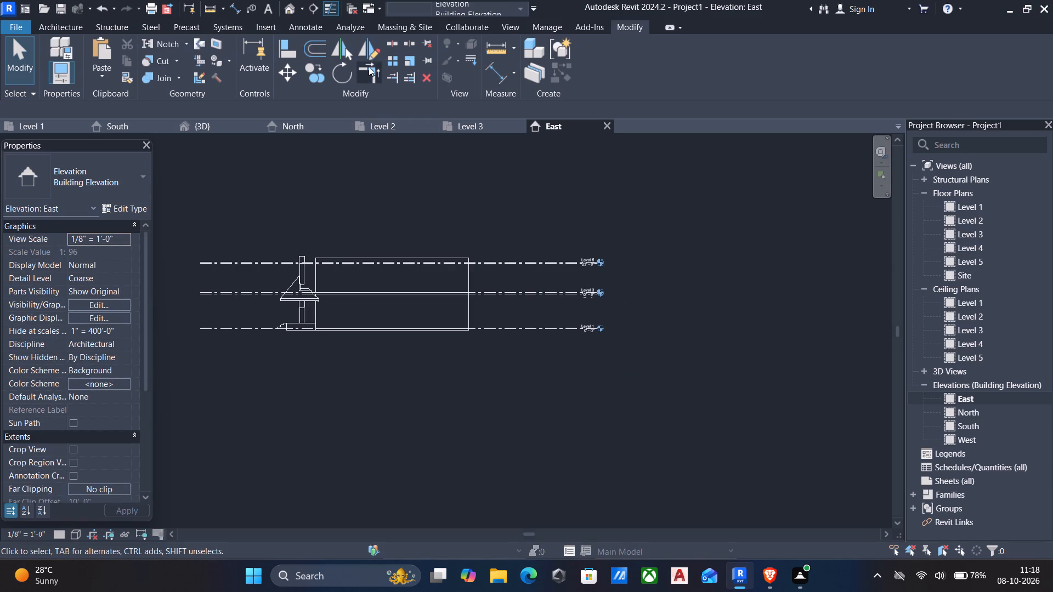
Examine the shifted columns in 3D from the front and above, relative to the roof, doors and steps.
left_click(210, 123)
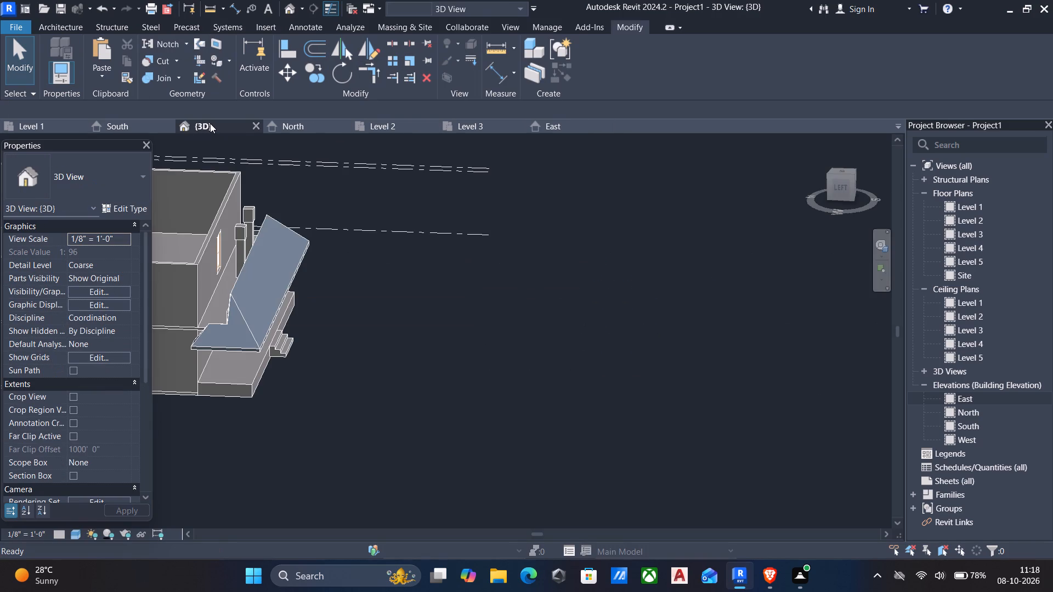
scroll(259, 159, "down", 1)
middle_click_drag(259, 159, 71, 132, "shift")
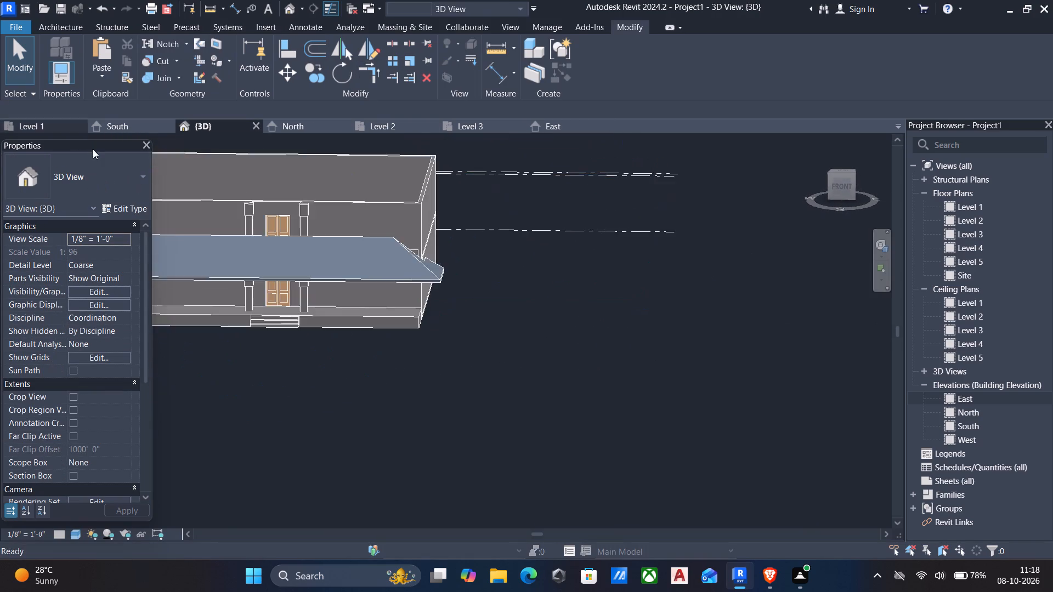
scroll(184, 232, "up", 5)
scroll(291, 348, "down", 2)
middle_click_drag(298, 352, 343, 366)
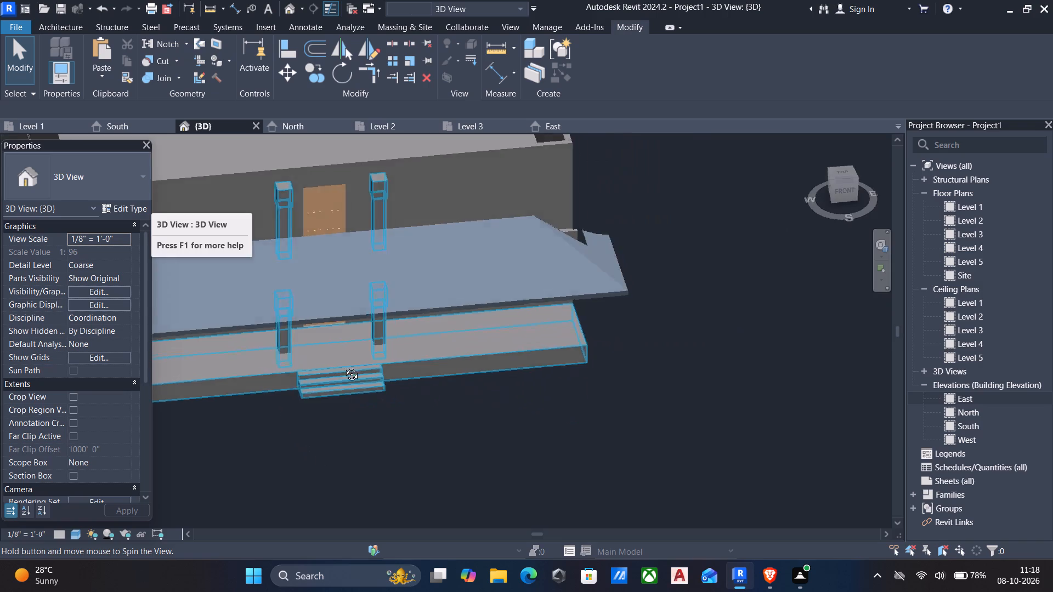
middle_click_drag(343, 366, 299, 363)
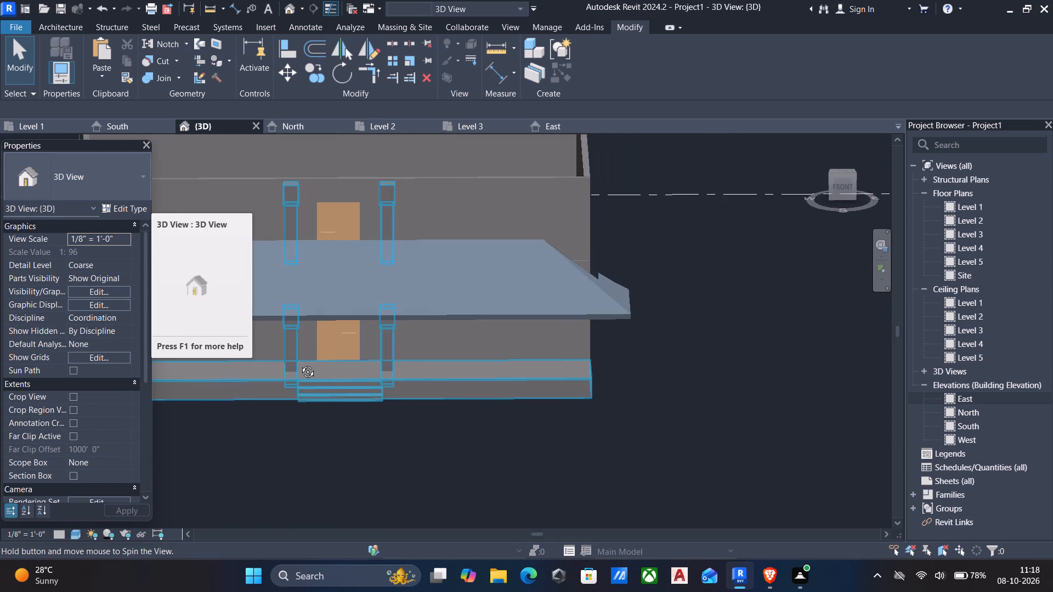
middle_click_drag(299, 363, 320, 387)
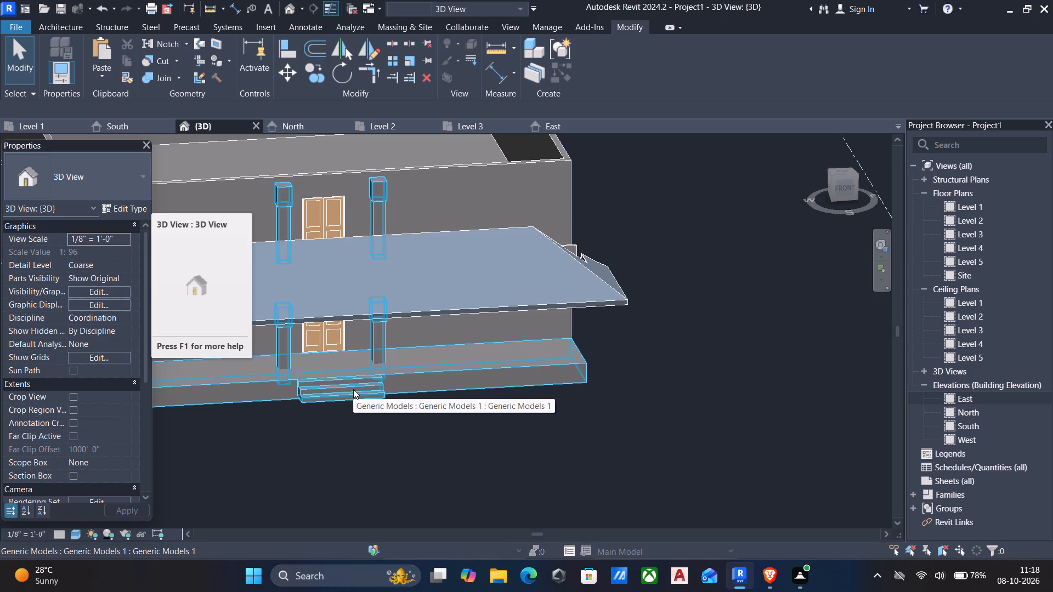
scroll(367, 367, "down", 1)
middle_click_drag(367, 367, 322, 226)
scroll(322, 226, "up", 2)
middle_click_drag(342, 263, 348, 322, "shift")
scroll(342, 263, "down", 1, "shift")
scroll(361, 339, "down", 1)
middle_click_drag(361, 340, 361, 371, "shift")
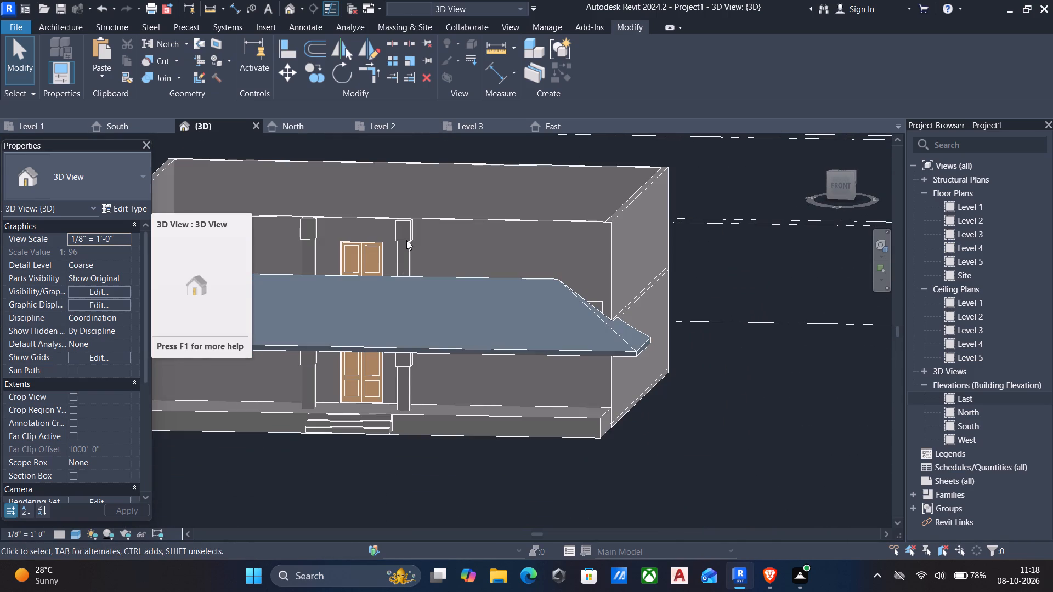
Delete the wraparound 6" roof between the lower and upper storeys.
left_click(397, 277)
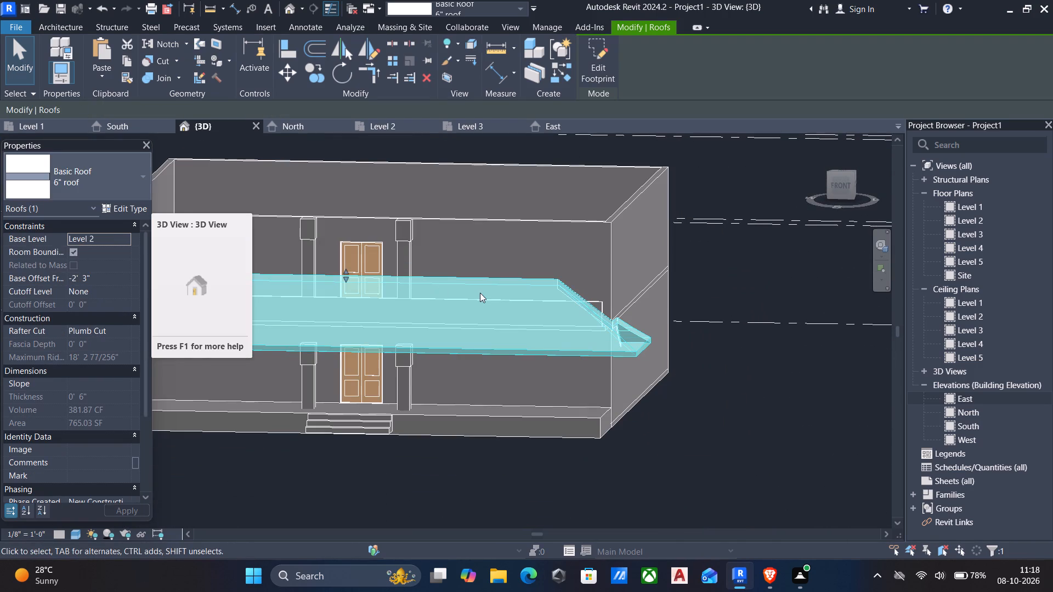
key("Delete")
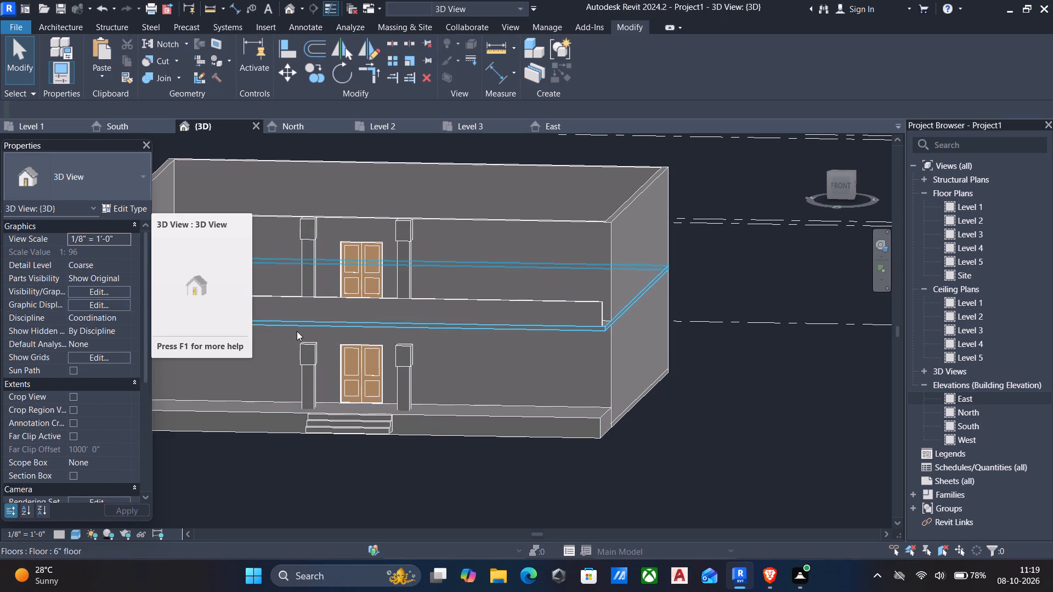
Examine the exposed upper floor edge, parapet and both pairs of columns from the sides and above in 3D.
scroll(298, 331, "down", 2)
middle_click_drag(298, 332, 433, 477, "shift")
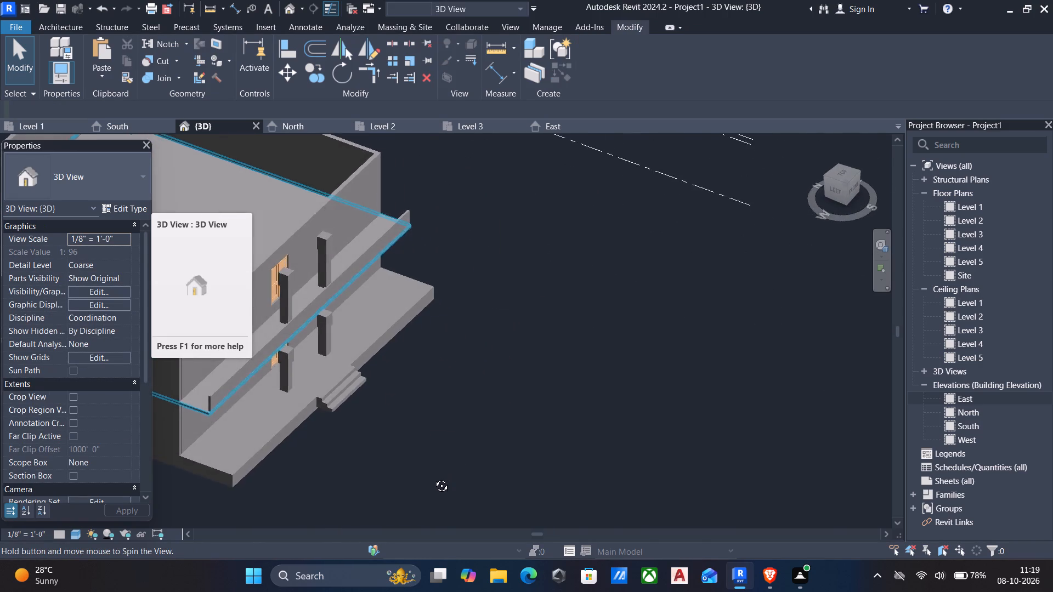
middle_click_drag(433, 477, 118, 460, "shift")
middle_click_drag(127, 448, 273, 386, "shift")
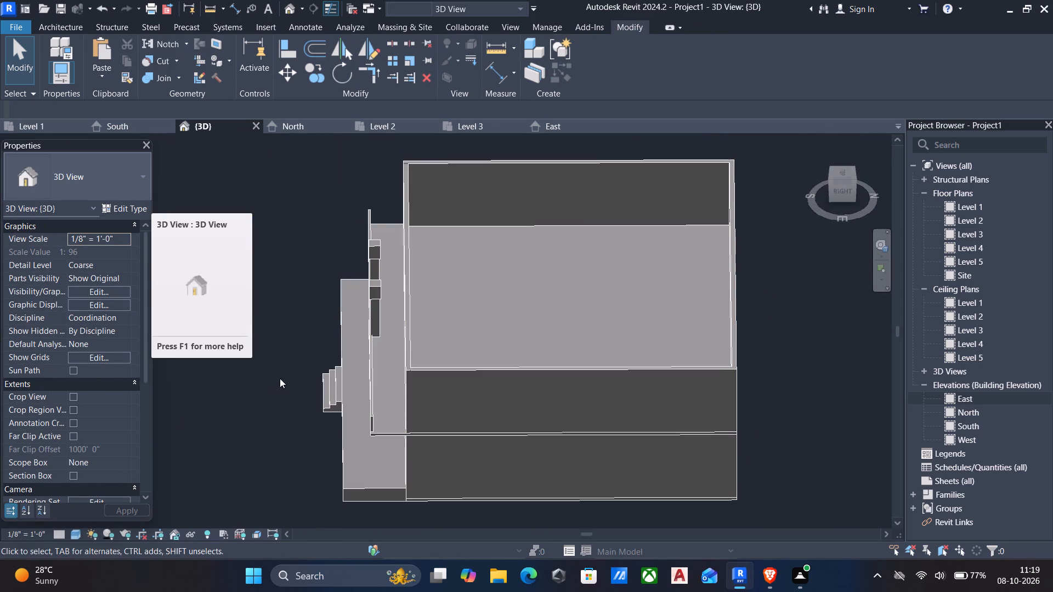
scroll(280, 378, "down", 1, "shift")
middle_click_drag(280, 378, 316, 358, "shift")
scroll(316, 358, "up", 6, "shift")
scroll(331, 356, "down", 3)
middle_click_drag(333, 355, 383, 341, "shift")
scroll(383, 341, "up", 3)
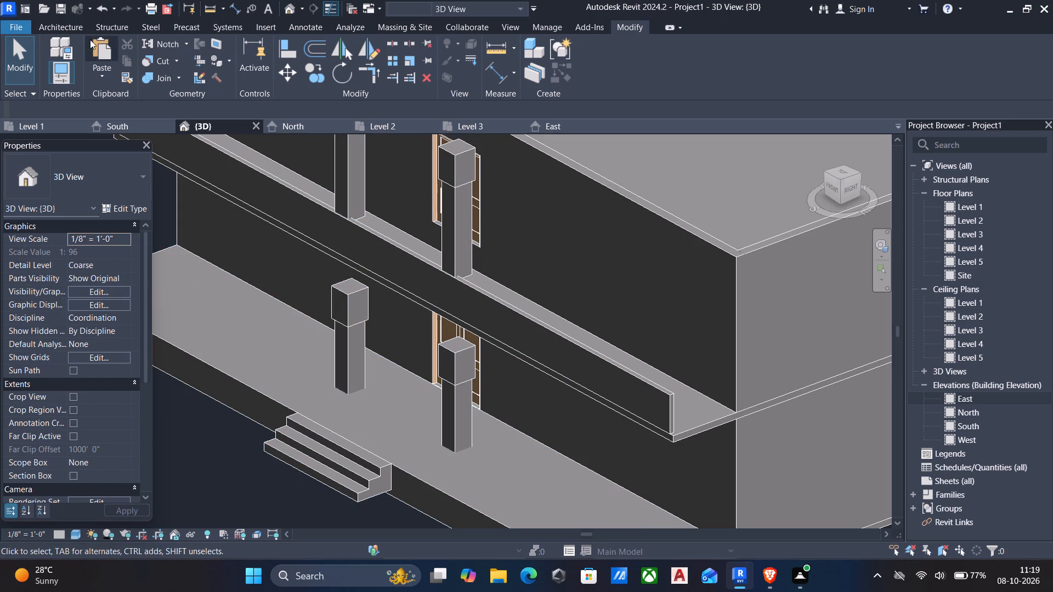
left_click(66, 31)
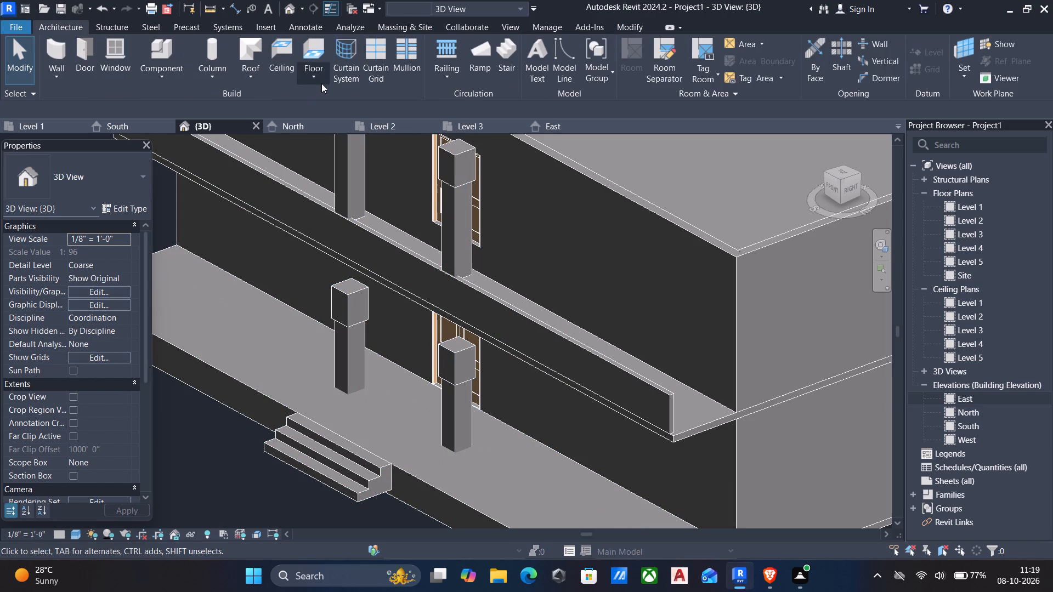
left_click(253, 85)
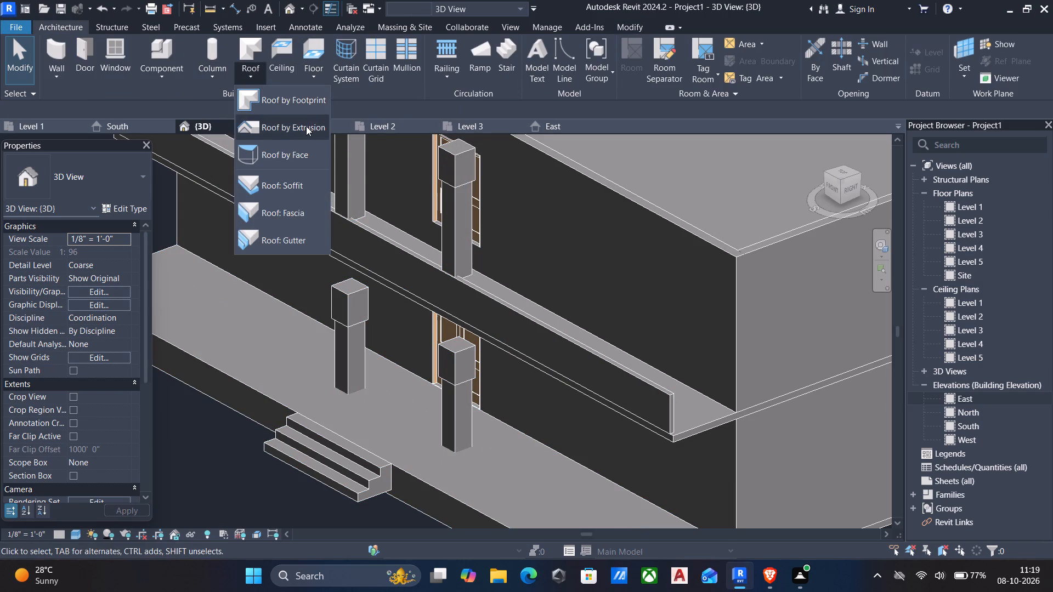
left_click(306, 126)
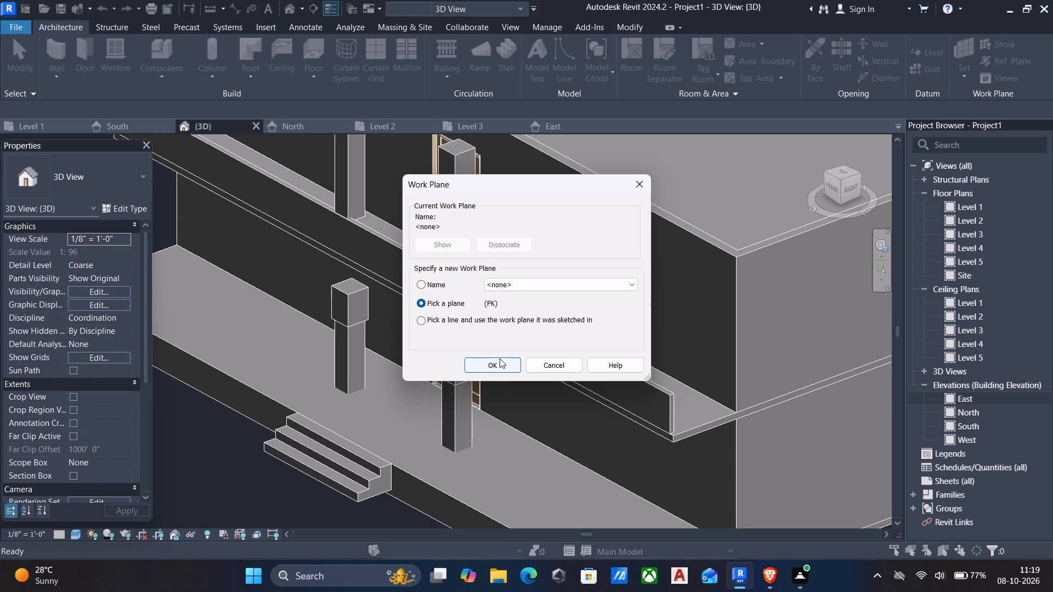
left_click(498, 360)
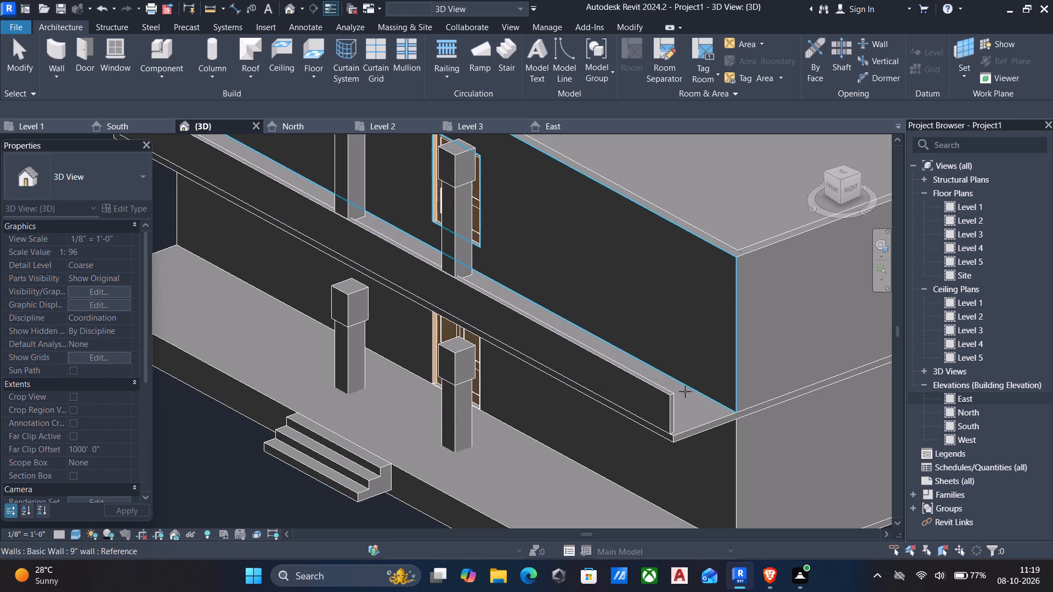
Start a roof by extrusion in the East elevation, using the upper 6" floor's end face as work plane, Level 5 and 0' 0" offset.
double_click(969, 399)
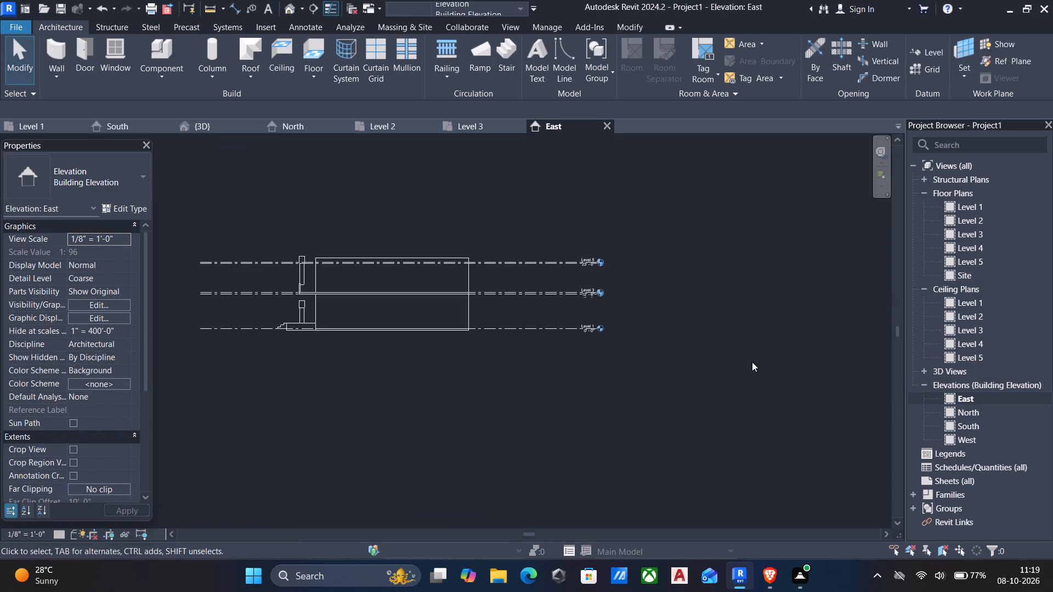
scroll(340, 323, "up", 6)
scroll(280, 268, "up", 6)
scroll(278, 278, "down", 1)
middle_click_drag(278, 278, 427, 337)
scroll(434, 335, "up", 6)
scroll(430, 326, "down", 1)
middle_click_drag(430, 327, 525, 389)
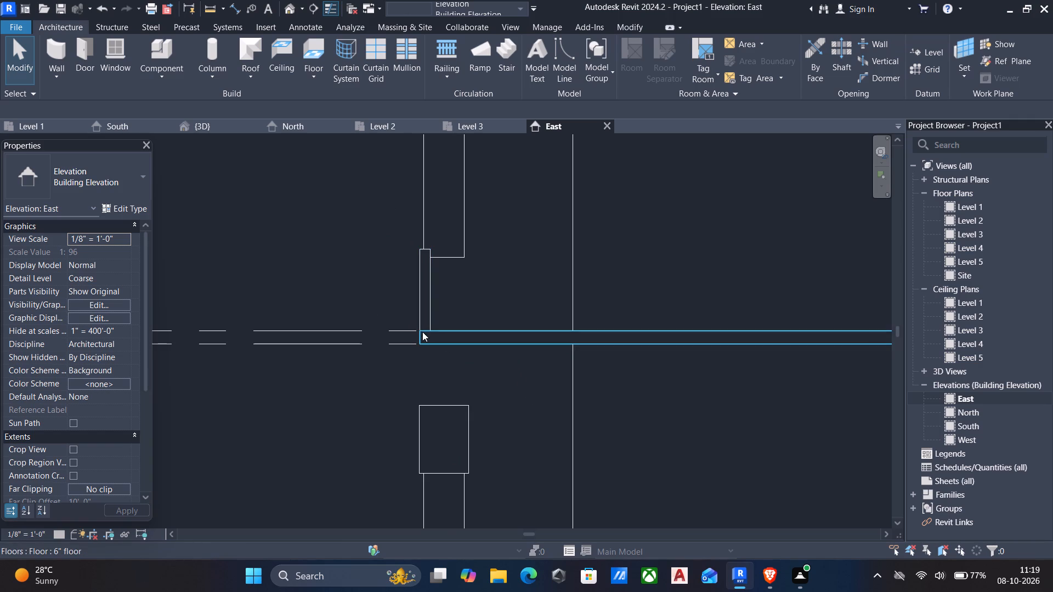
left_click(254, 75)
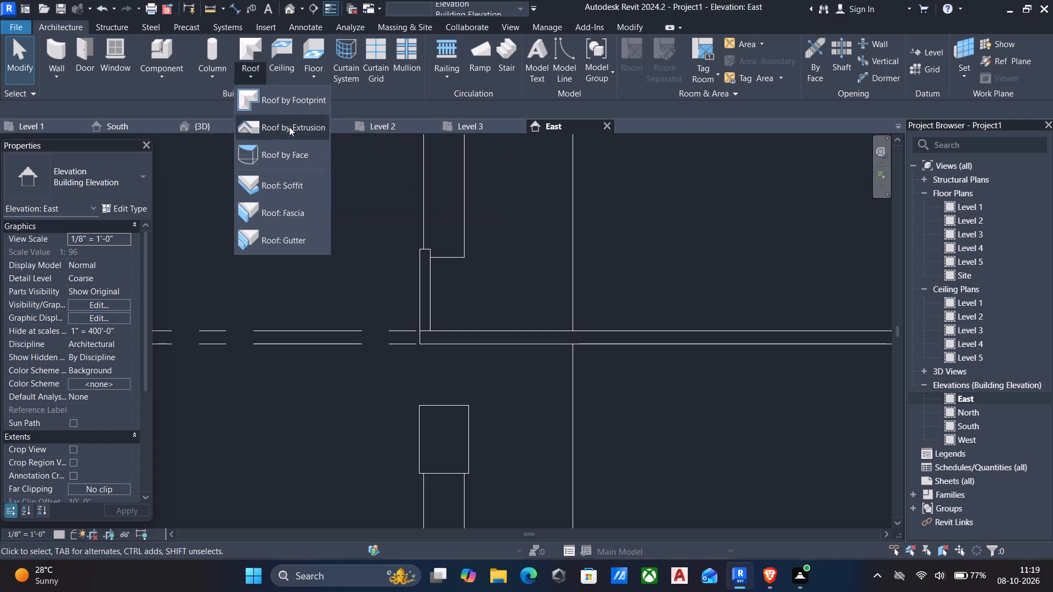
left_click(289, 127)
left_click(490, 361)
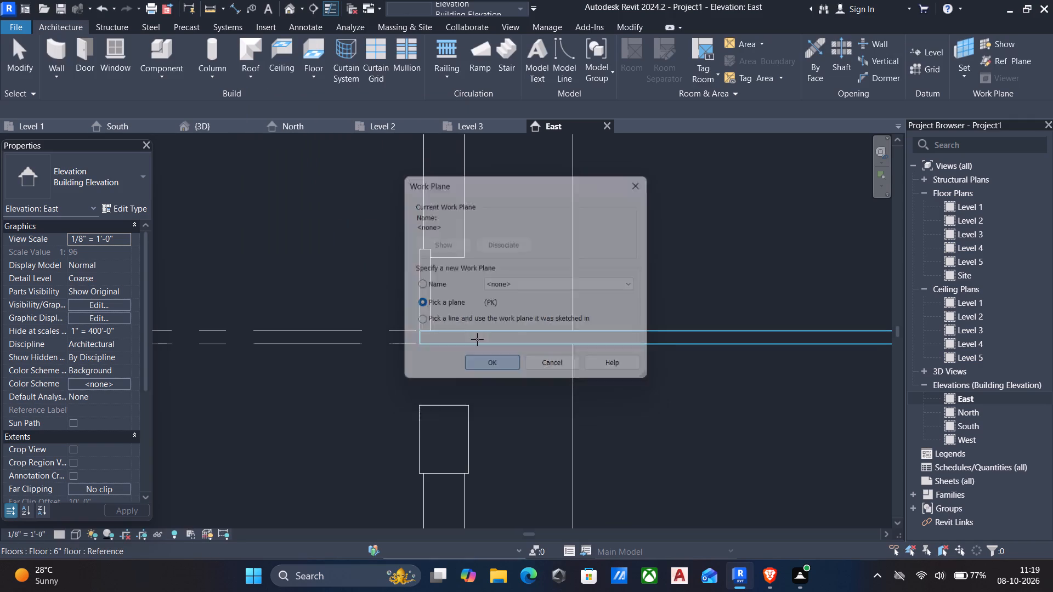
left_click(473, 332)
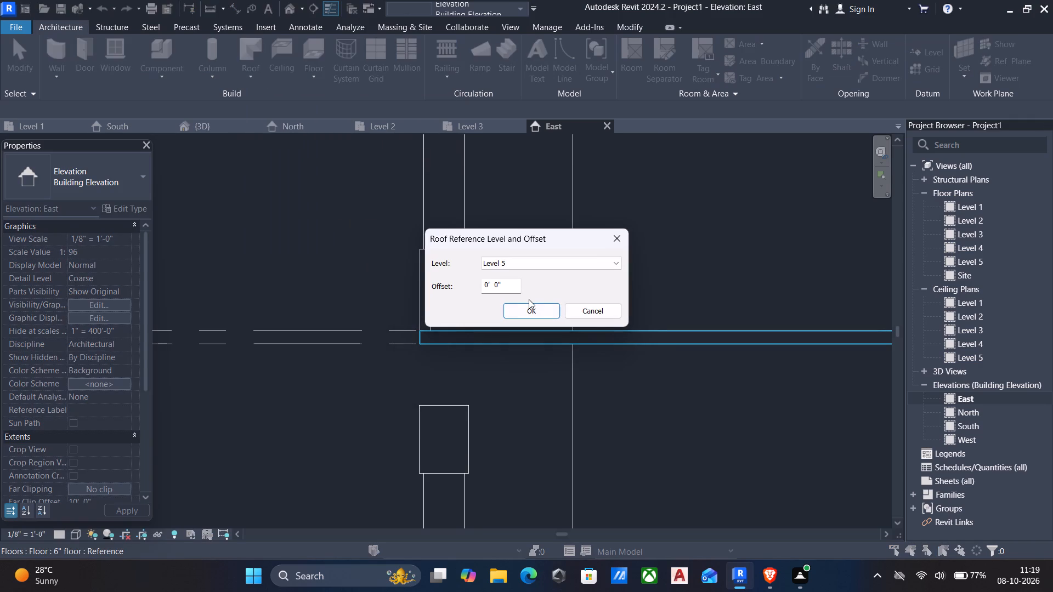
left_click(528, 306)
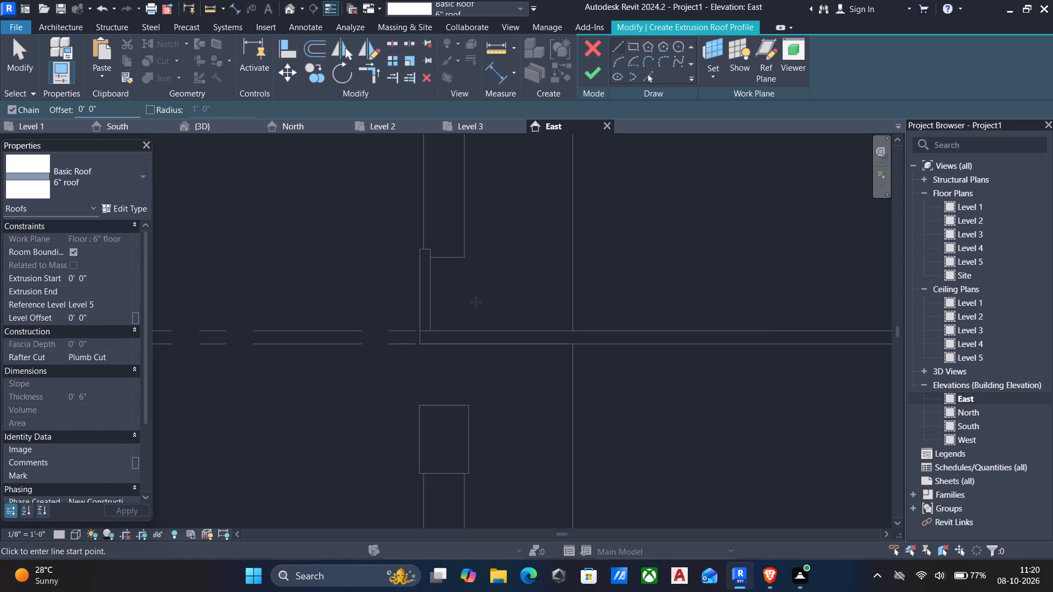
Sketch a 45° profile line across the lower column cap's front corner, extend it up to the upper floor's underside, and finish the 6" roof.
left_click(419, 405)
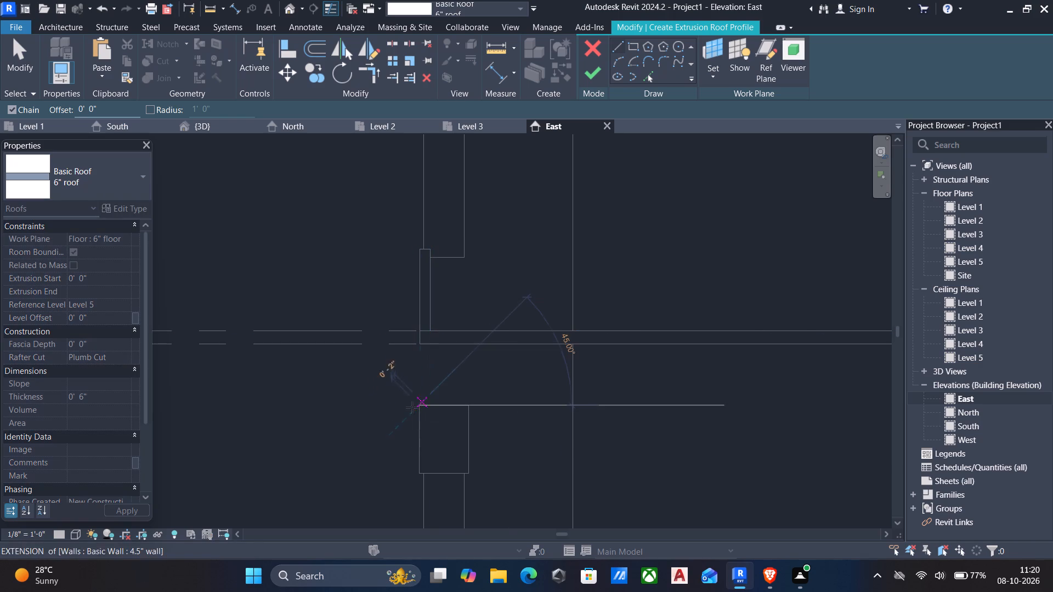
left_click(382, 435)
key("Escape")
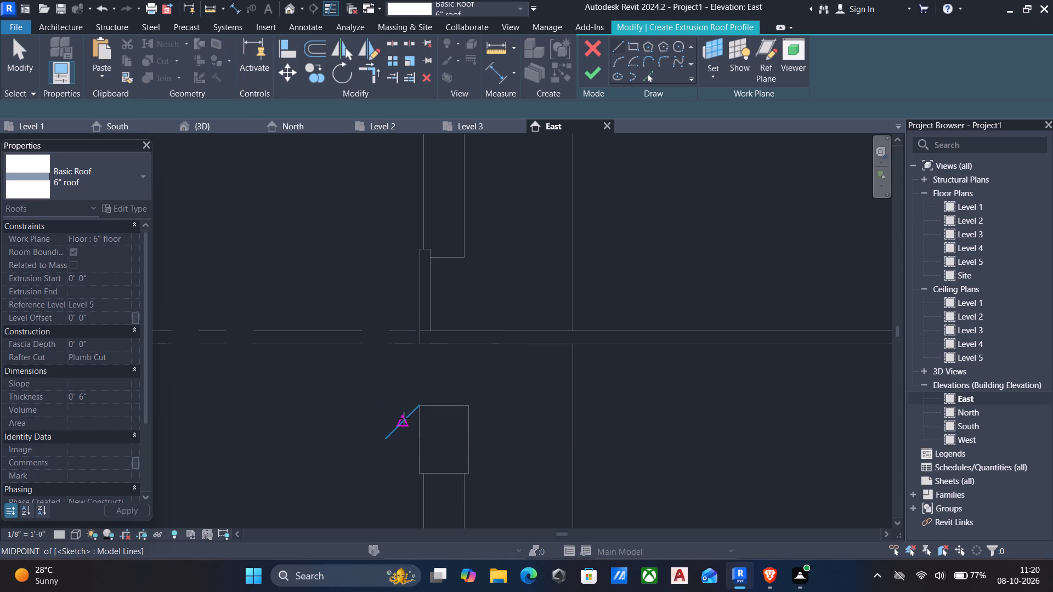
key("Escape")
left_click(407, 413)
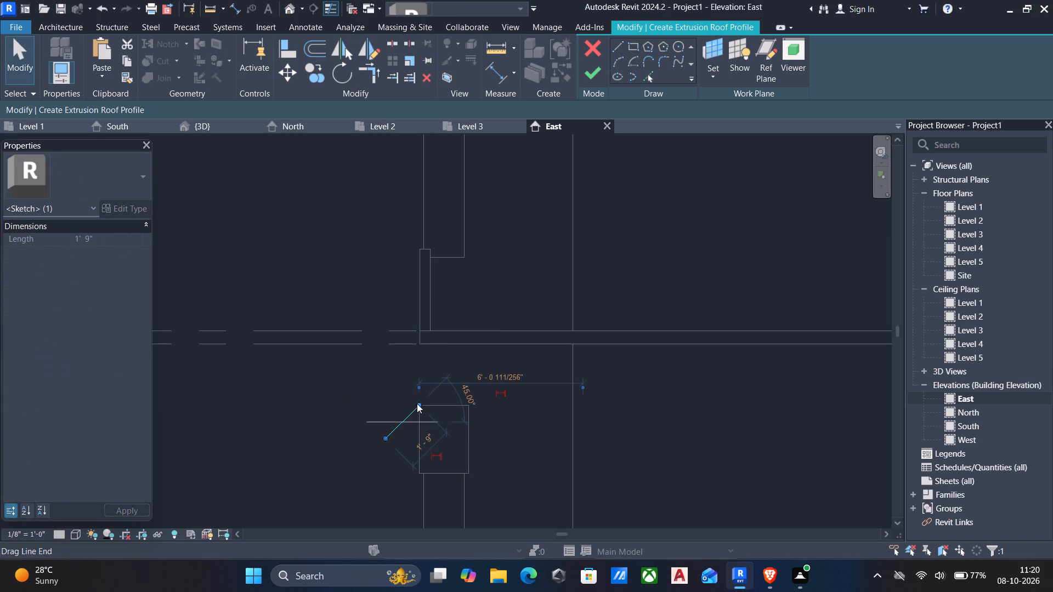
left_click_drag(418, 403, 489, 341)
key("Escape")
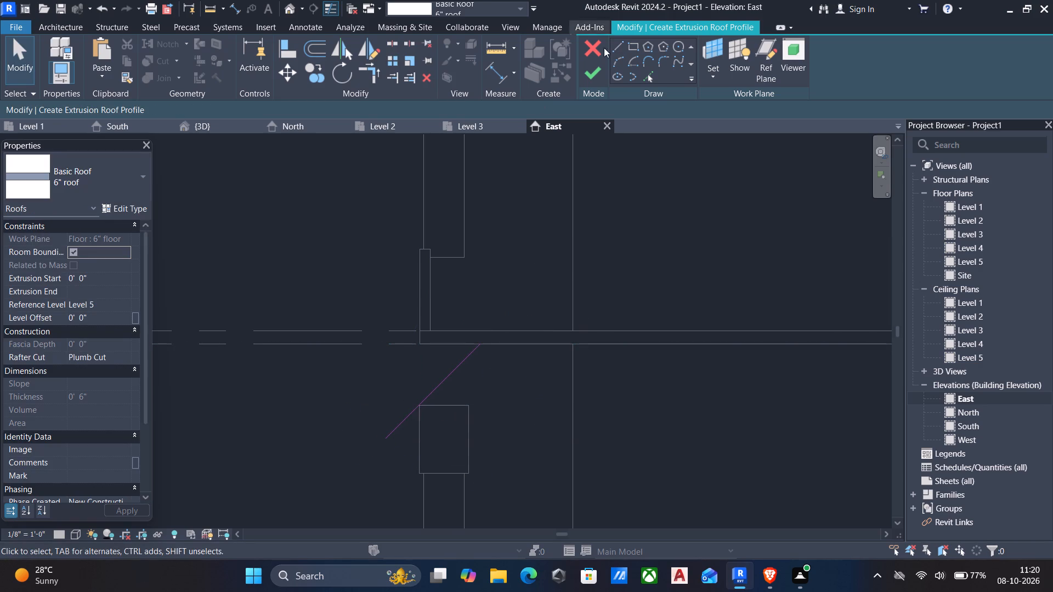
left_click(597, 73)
Examine the sloped roof in 3D from the side, relative to the lower column caps and the upper floor edge.
scroll(577, 122, "down", 4)
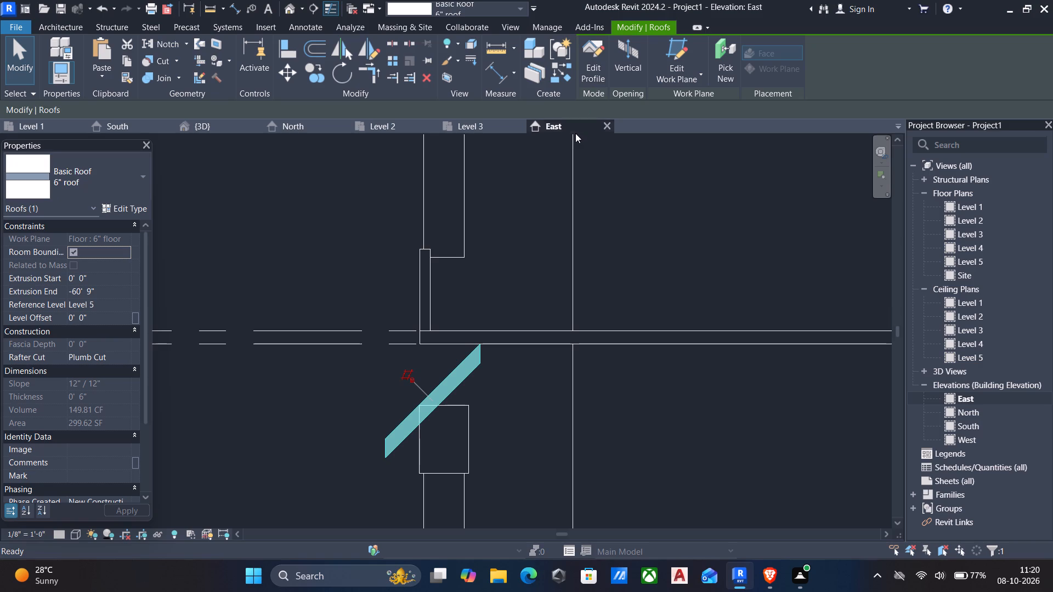
scroll(580, 147, "down", 3)
scroll(429, 172, "down", 3)
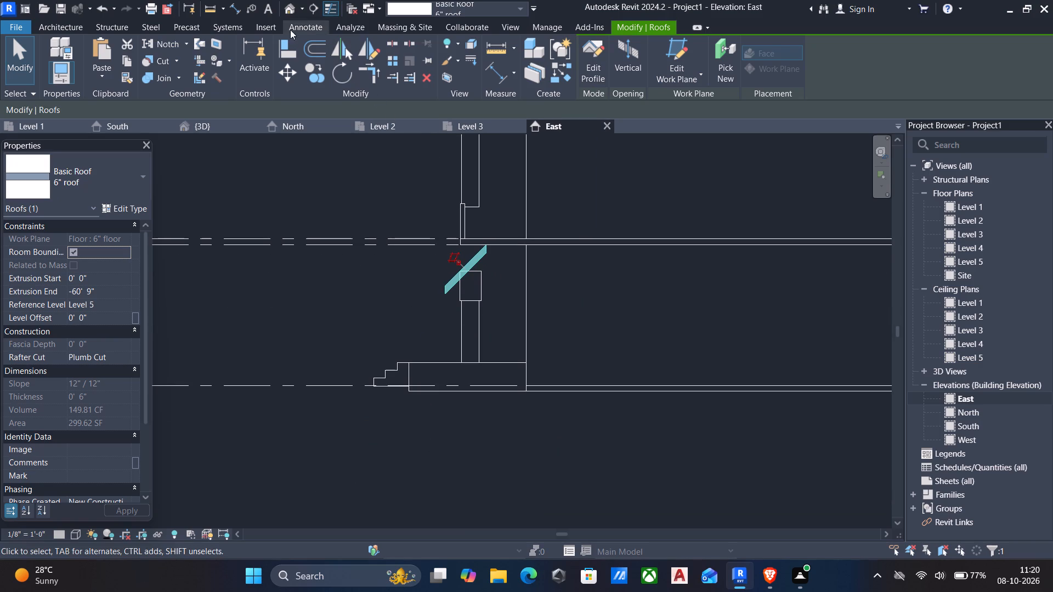
left_click(285, 13)
scroll(322, 151, "down", 3)
middle_click_drag(336, 180, 280, 104)
middle_click_drag(394, 308, 344, 229, "shift")
middle_click_drag(372, 279, 381, 300, "shift")
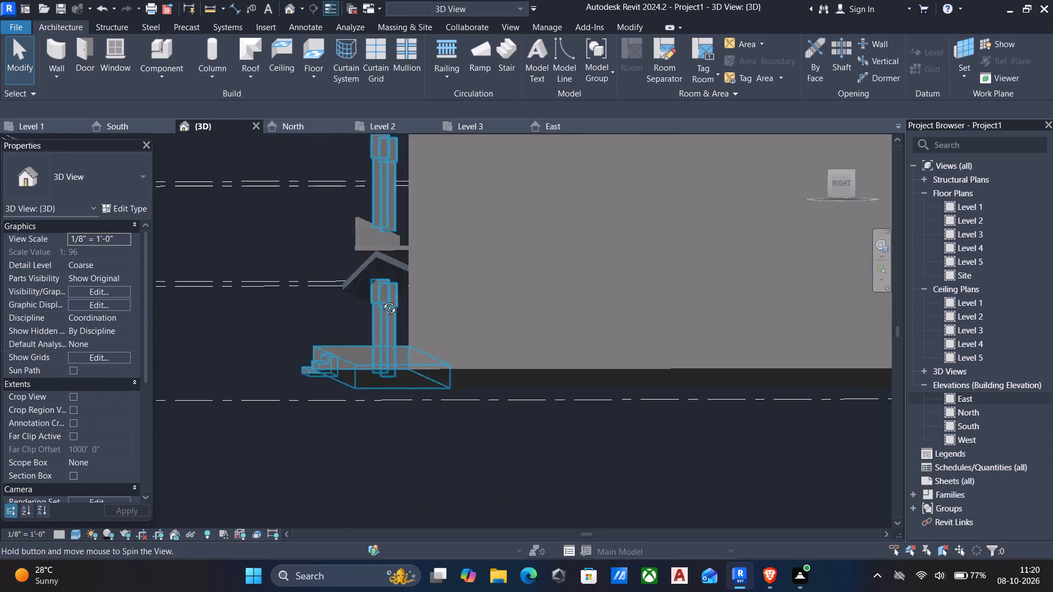
middle_click_drag(381, 300, 403, 314, "shift")
middle_click_drag(405, 312, 384, 304)
scroll(380, 276, "up", 4)
scroll(377, 295, "down", 1, "shift")
middle_click_drag(377, 298, 381, 298, "shift")
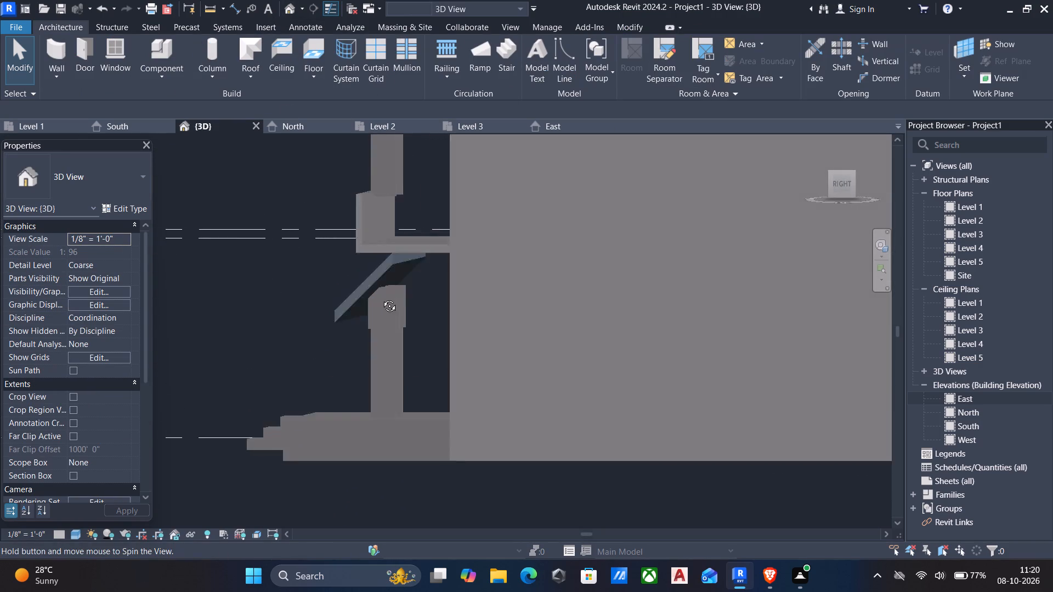
middle_click_drag(381, 298, 386, 298, "shift")
scroll(386, 298, "up", 6)
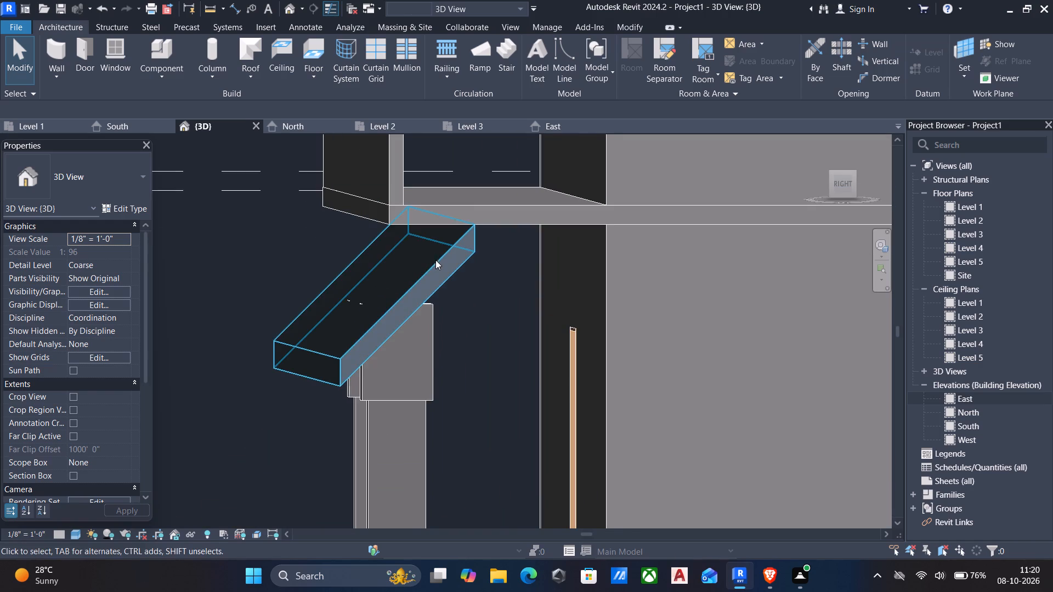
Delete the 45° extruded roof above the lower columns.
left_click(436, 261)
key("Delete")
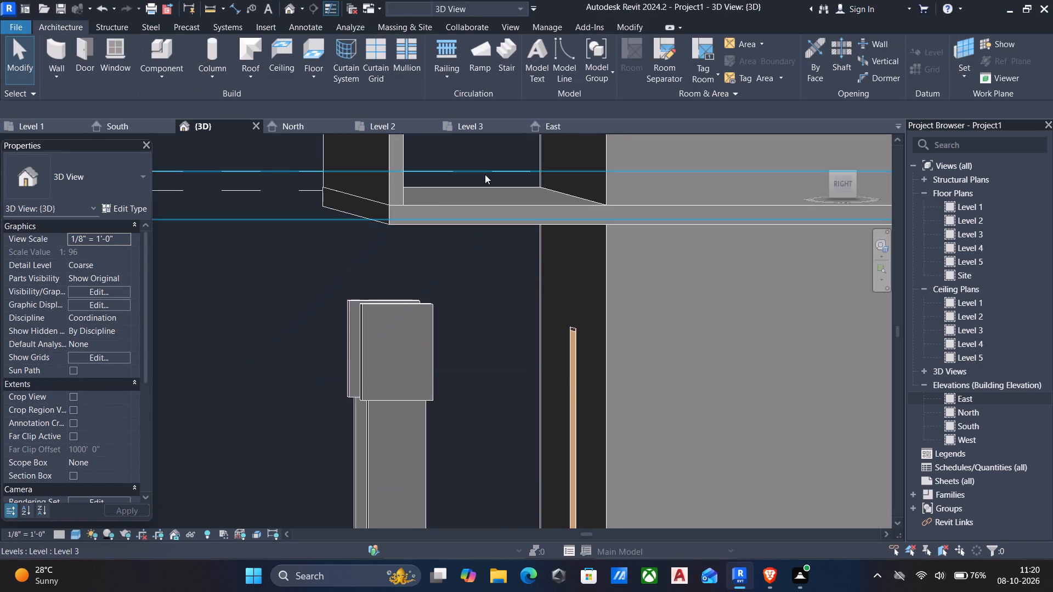
Set up a new roof by extrusion in the East elevation on the upper 6" floor's end face, referenced to Level 5 with 0' 0" offset.
left_click(474, 207)
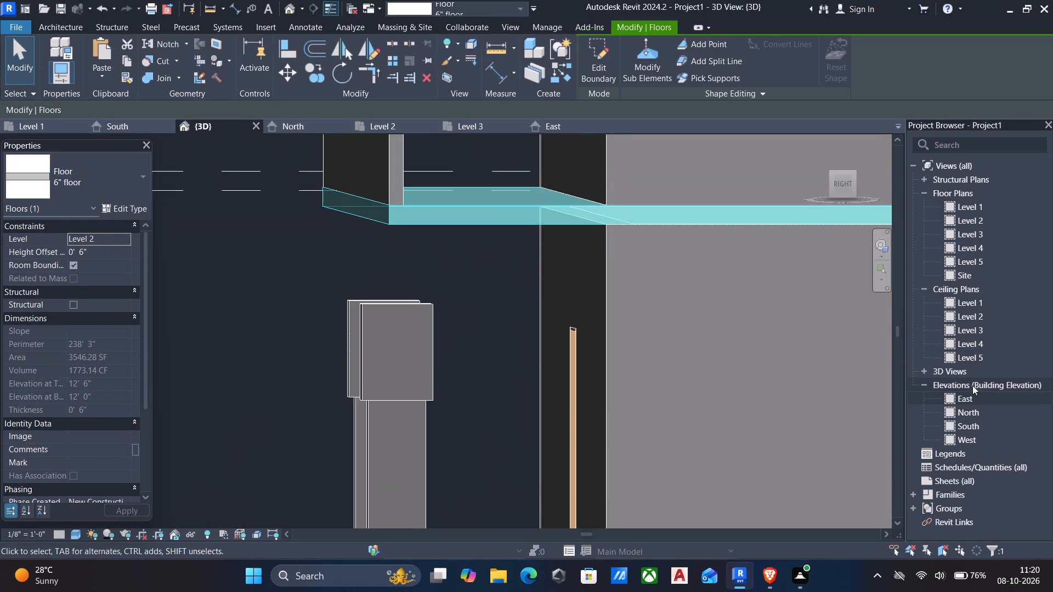
double_click(976, 393)
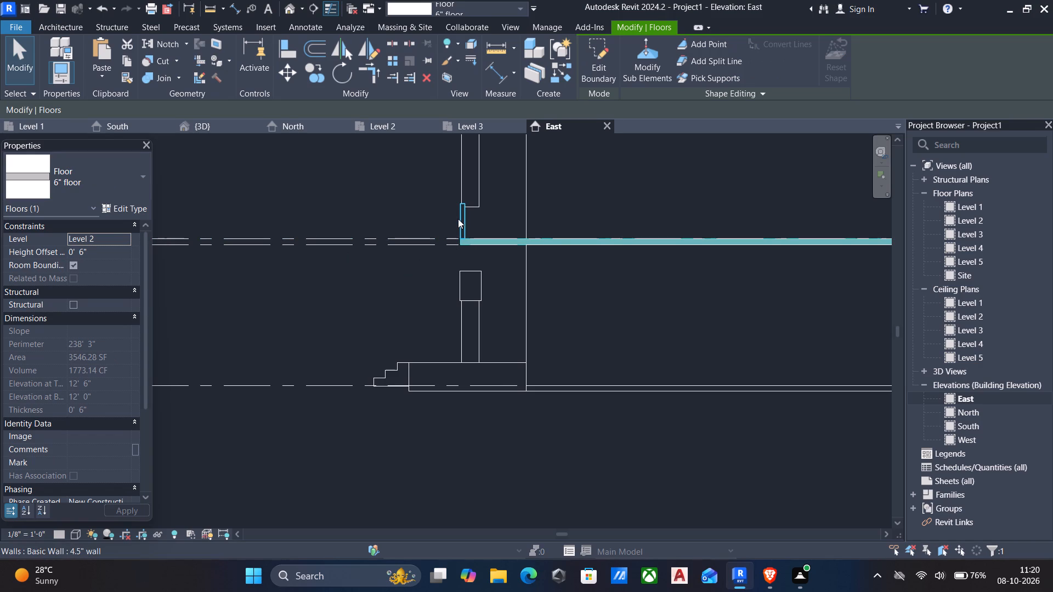
scroll(454, 242, "up", 11)
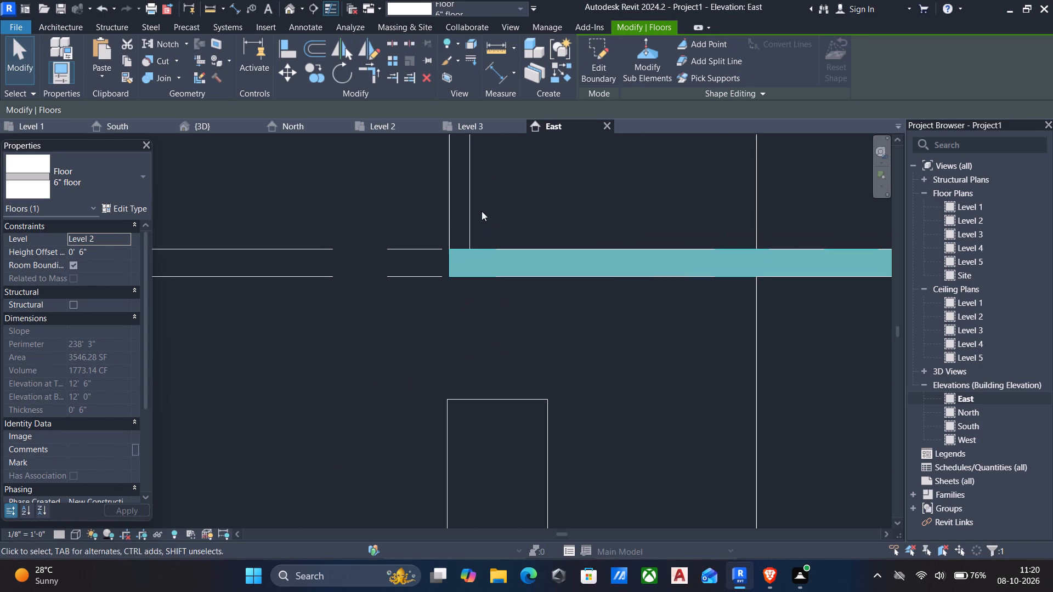
left_click(50, 22)
left_click(252, 76)
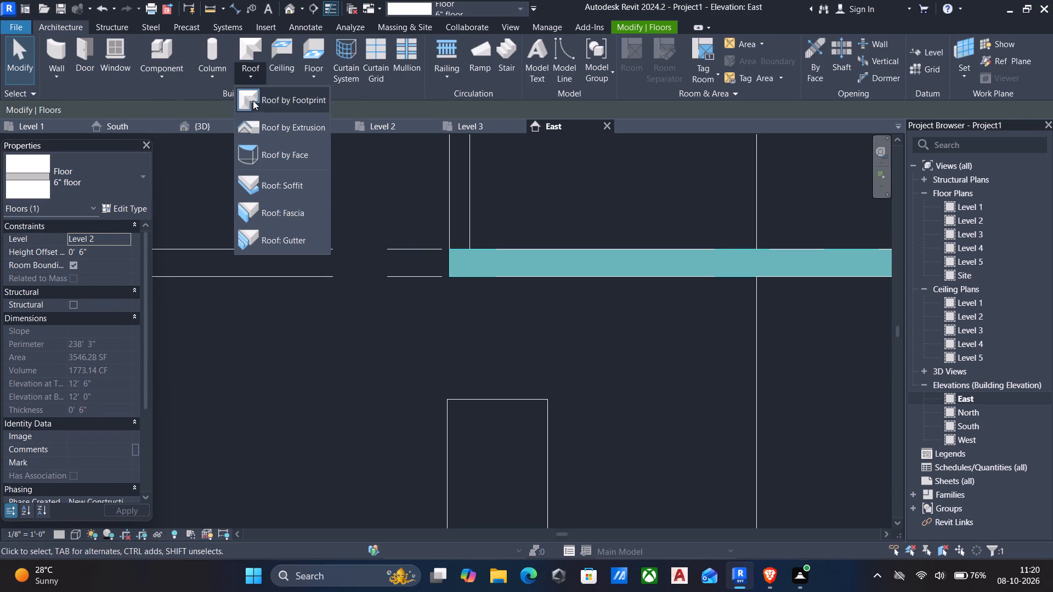
left_click(270, 123)
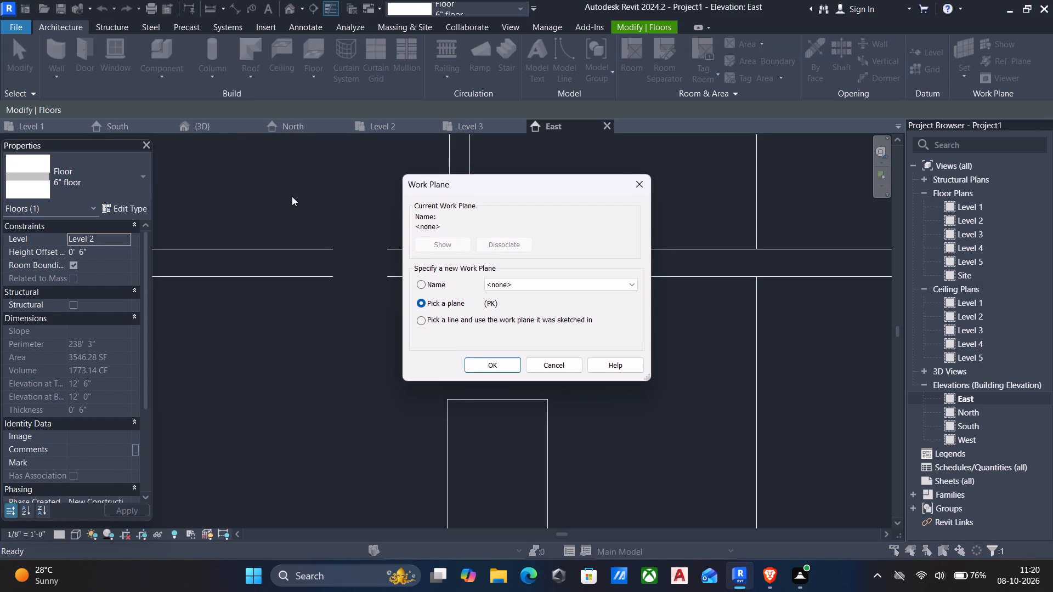
left_click(476, 367)
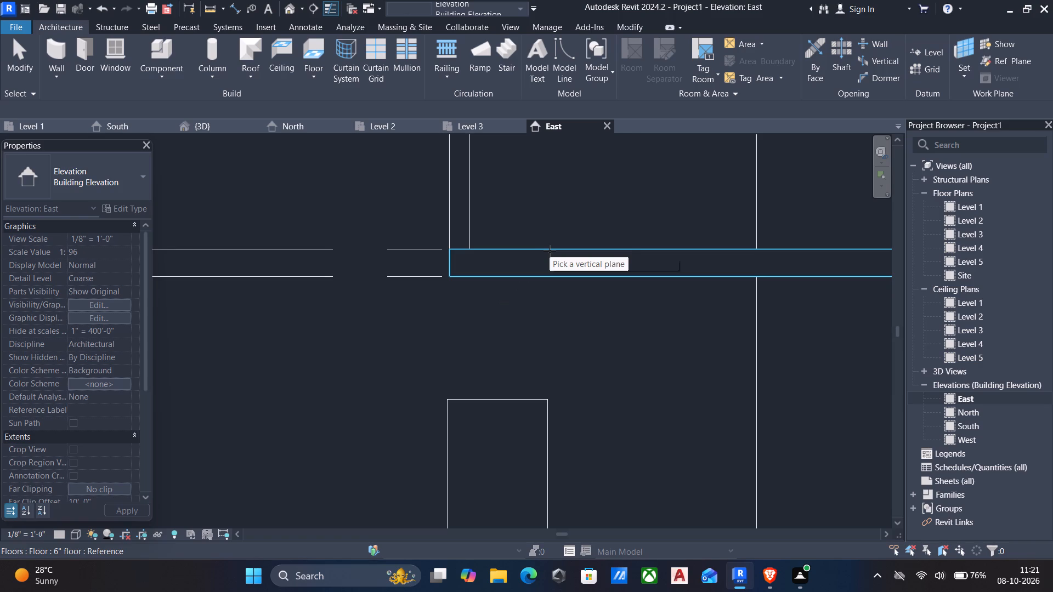
left_click(548, 249)
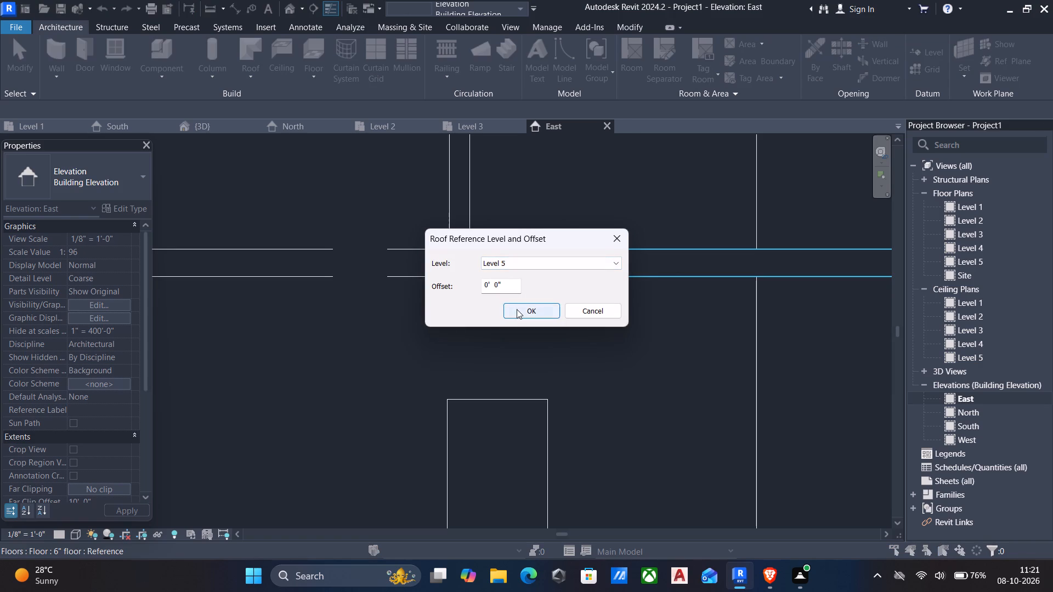
left_click(517, 309)
Sketch a steeper profile line about 6' long from the upper floor's top past the lower column cap's front corner, and finish the 6" roof.
left_click(542, 253)
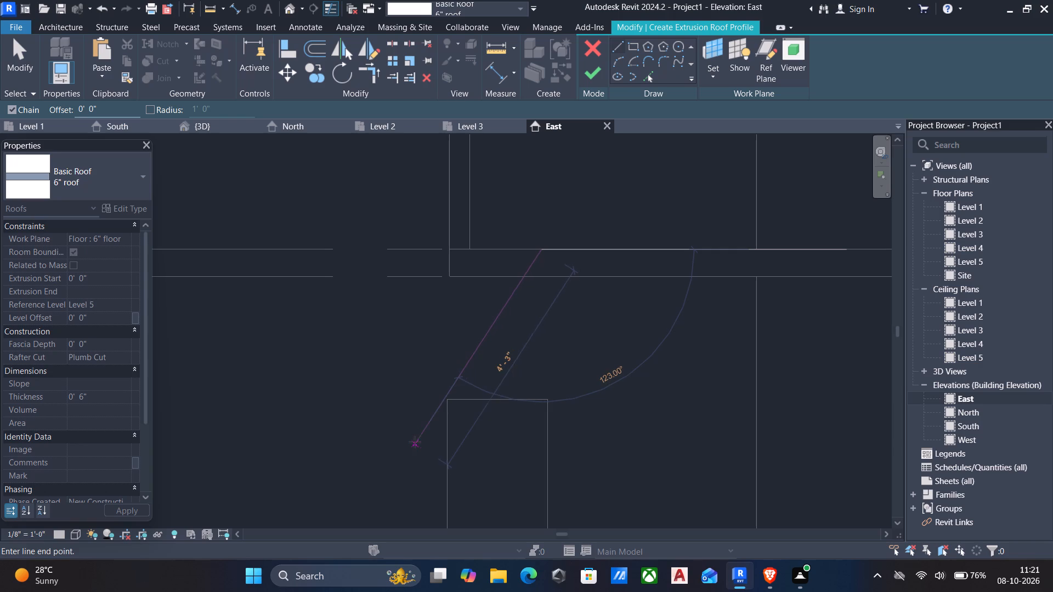
scroll(396, 454, "up", 6)
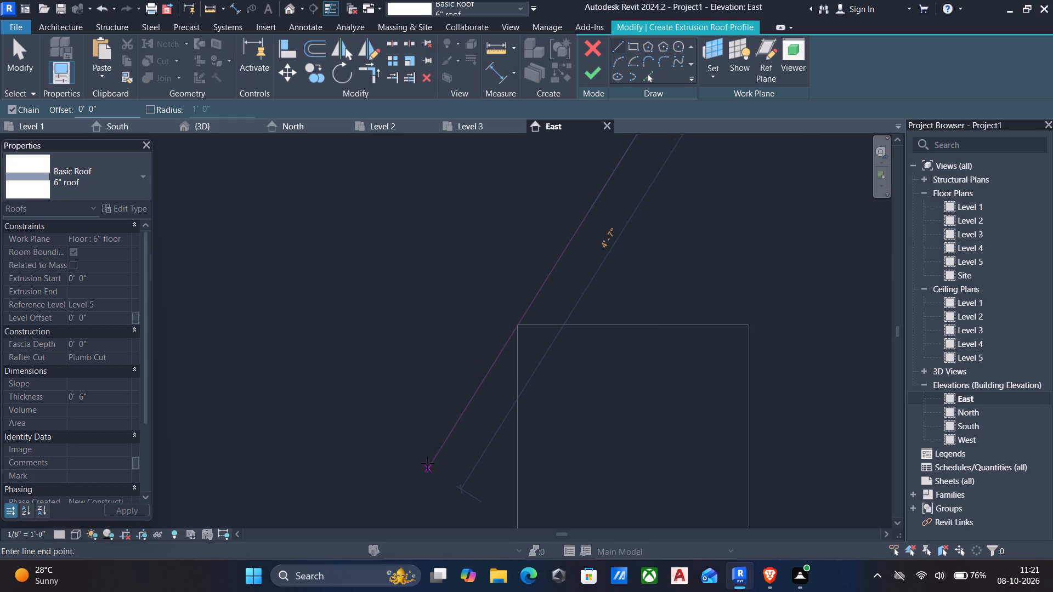
scroll(426, 474, "down", 5)
middle_click_drag(423, 476, 414, 328)
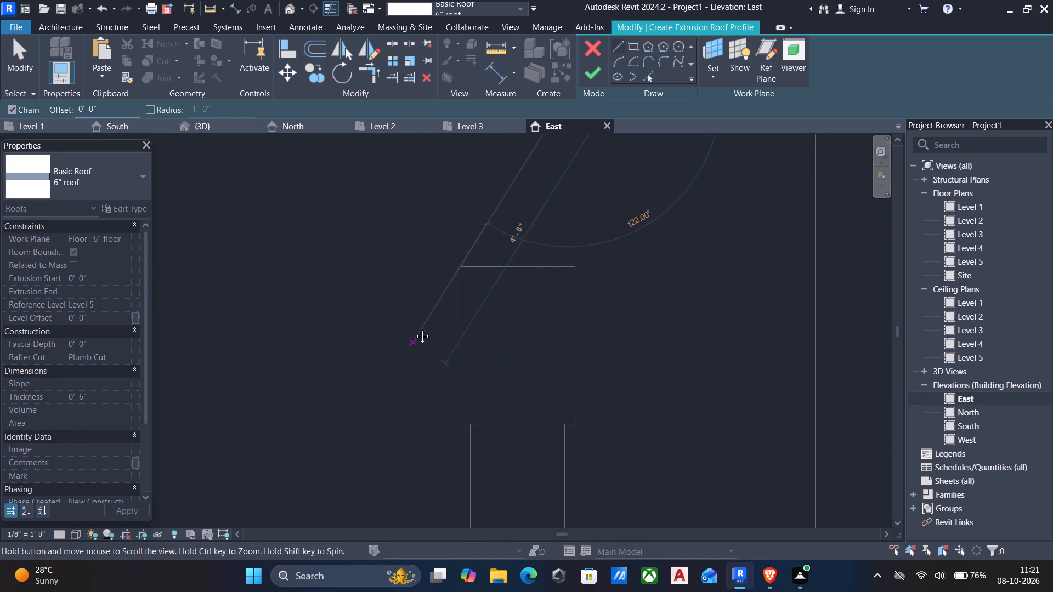
middle_click_drag(414, 328, 415, 323)
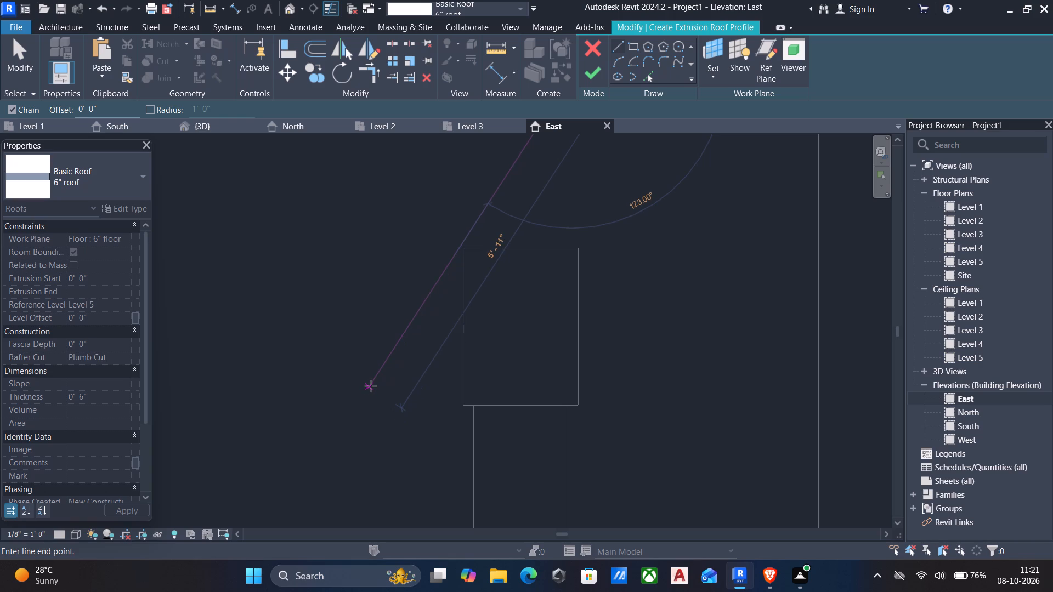
left_click(377, 382)
scroll(382, 363, "down", 2)
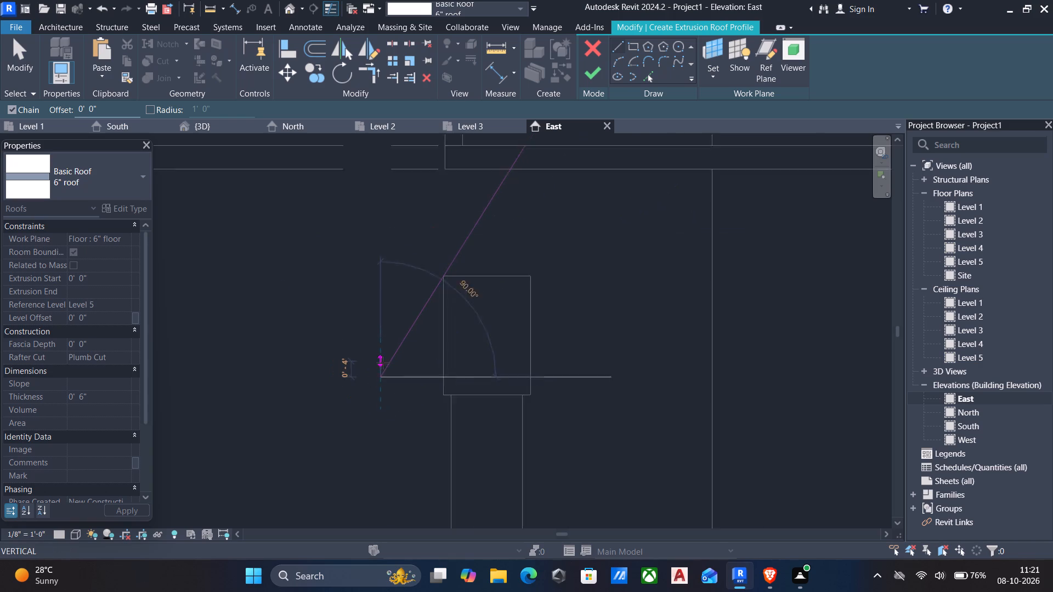
scroll(382, 363, "down", 2)
key("Escape")
scroll(383, 351, "down", 3)
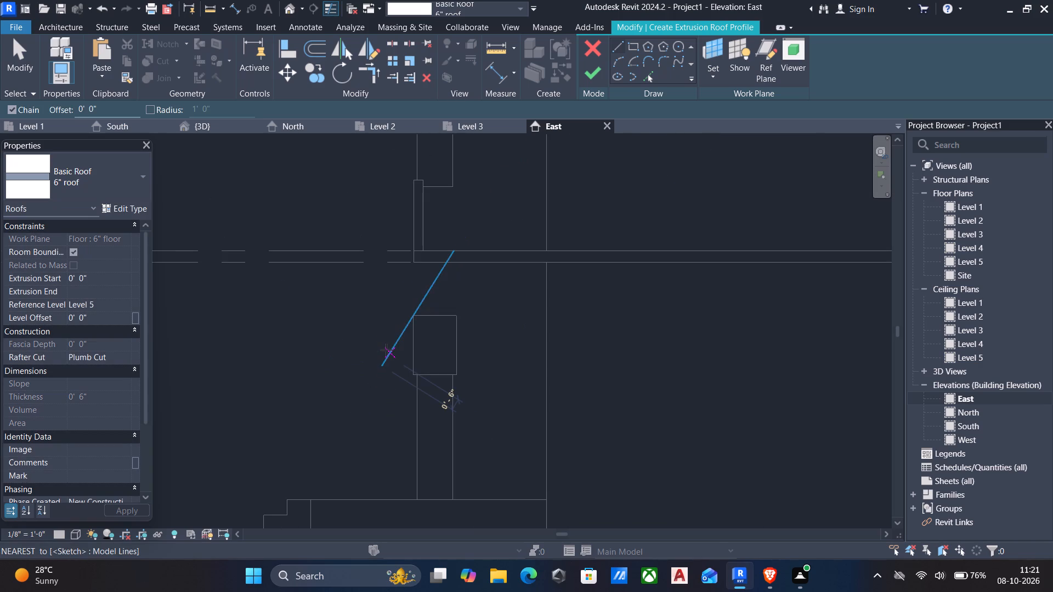
key("Escape")
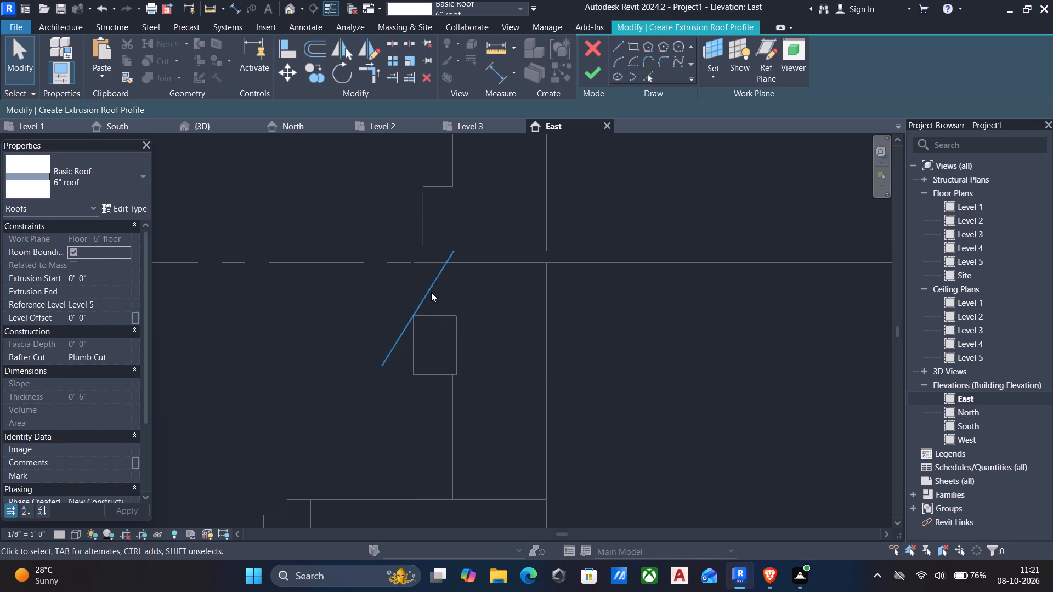
left_click(595, 70)
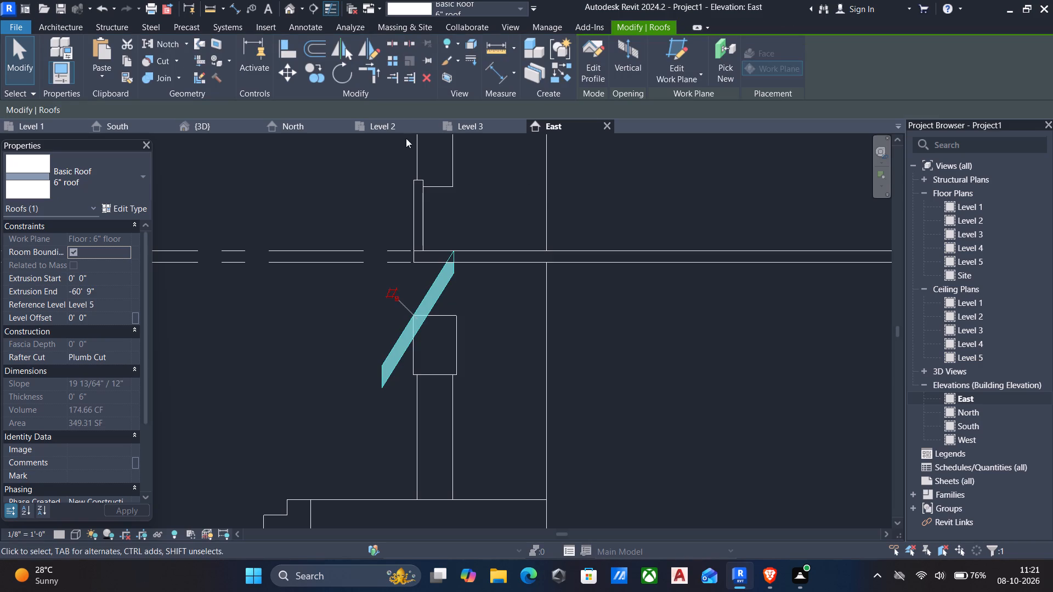
Examine the steeper extruded roof in 3D from the front and both sides, relative to the columns, doors and upper floor.
left_click(293, 12)
scroll(313, 83, "down", 1)
scroll(384, 158, "down", 2)
middle_click_drag(384, 158, 446, 149, "shift")
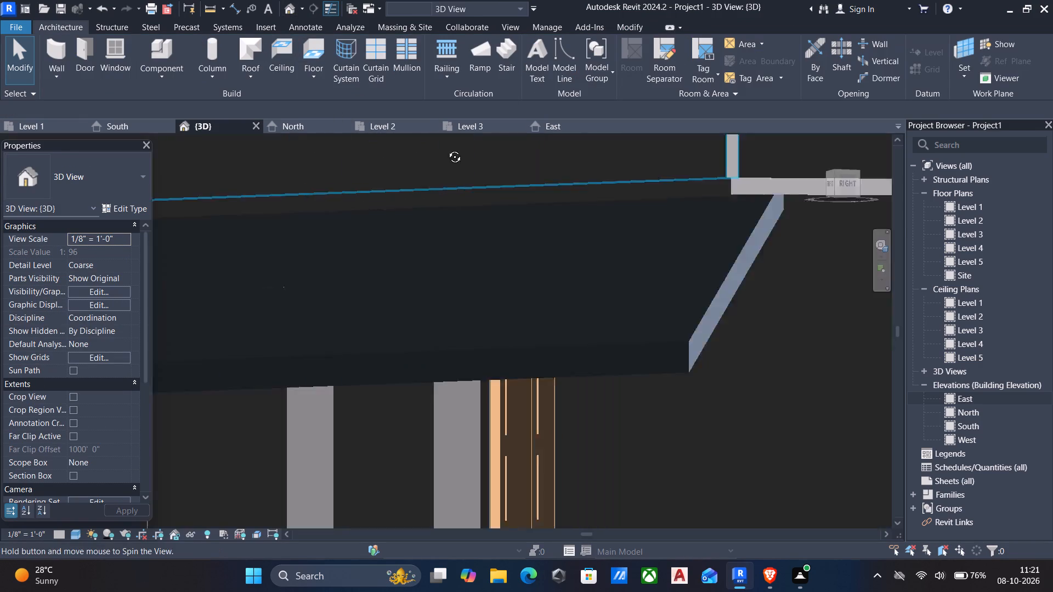
middle_click_drag(446, 149, 491, 136, "shift")
scroll(491, 136, "up", 1)
scroll(491, 136, "down", 14)
middle_click_drag(479, 202, 522, 265, "shift")
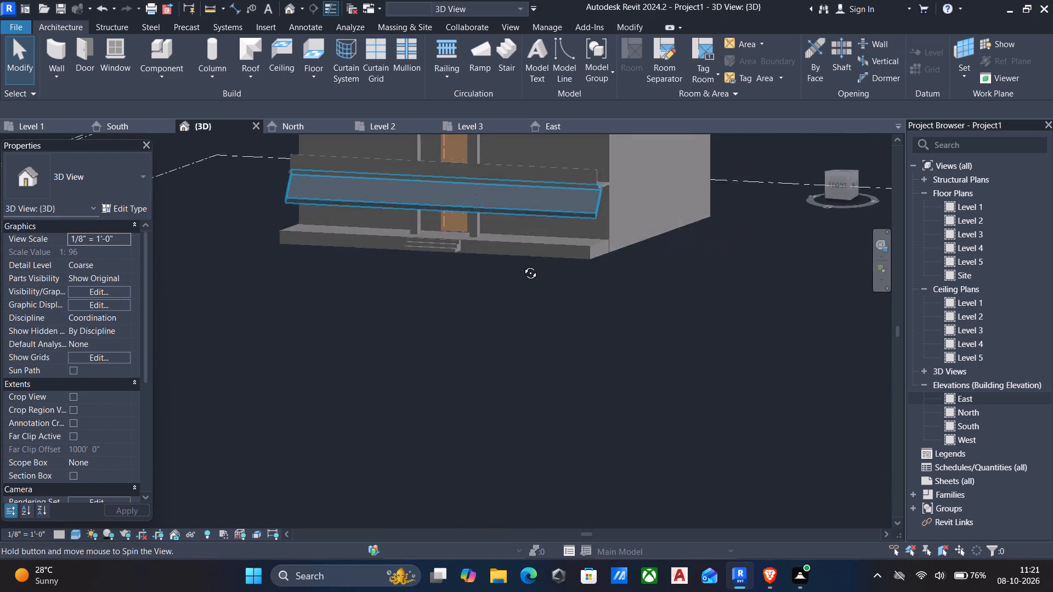
middle_click_drag(522, 265, 772, 258, "shift")
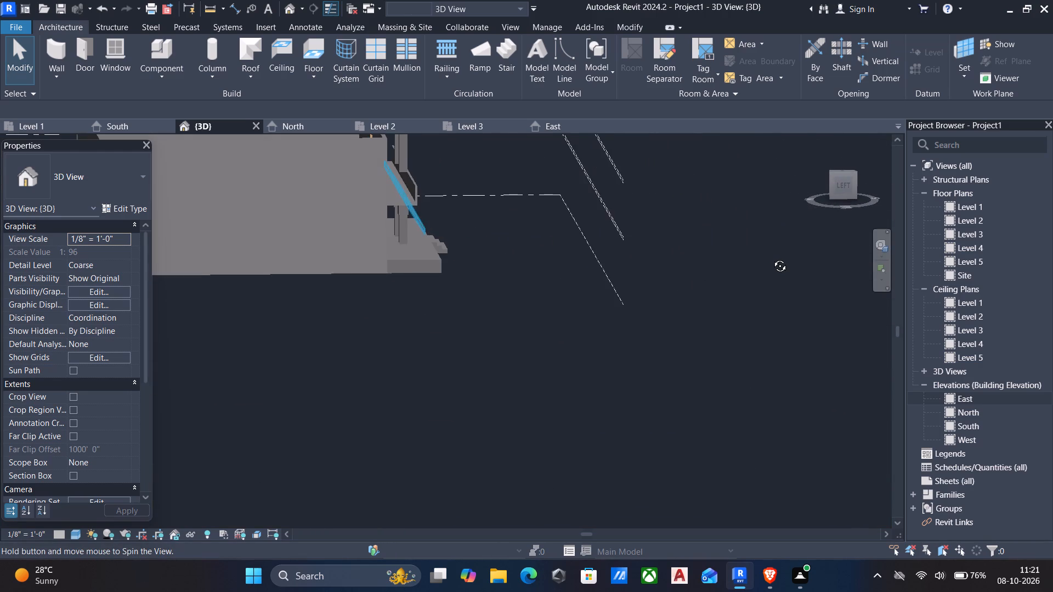
middle_click_drag(772, 258, 353, 260, "shift")
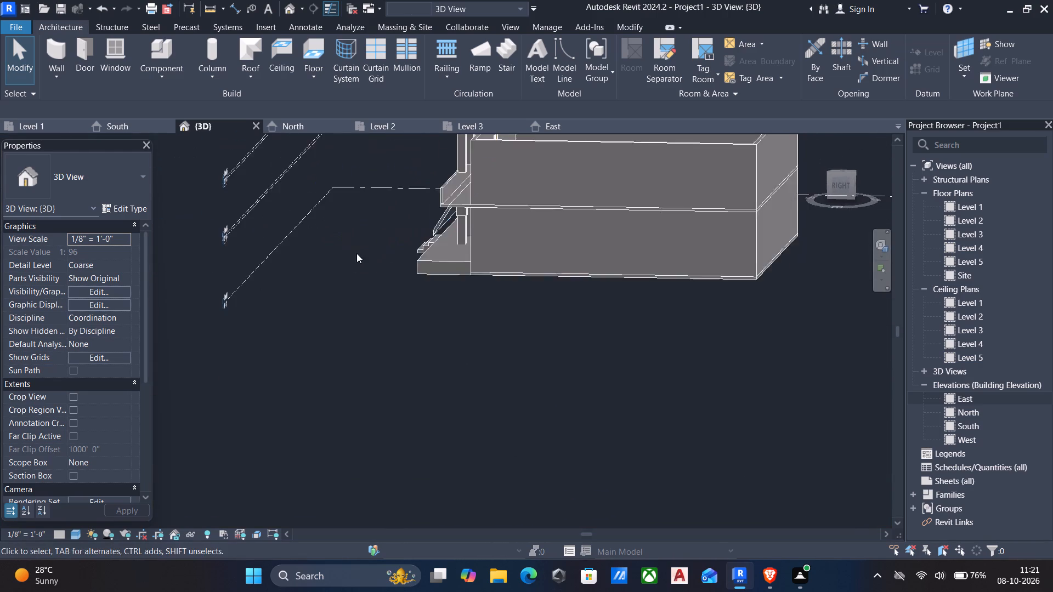
Open the boundary sketch of the Level 2 6" floor for editing in 3D.
scroll(401, 232, "up", 4)
left_click(501, 183)
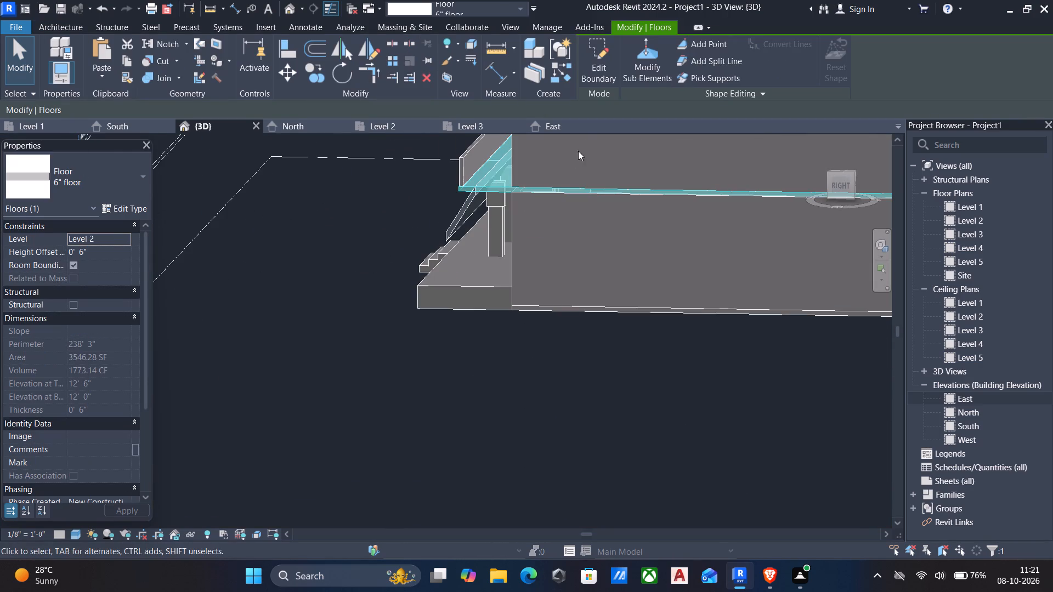
left_click(597, 64)
scroll(467, 186, "up", 2)
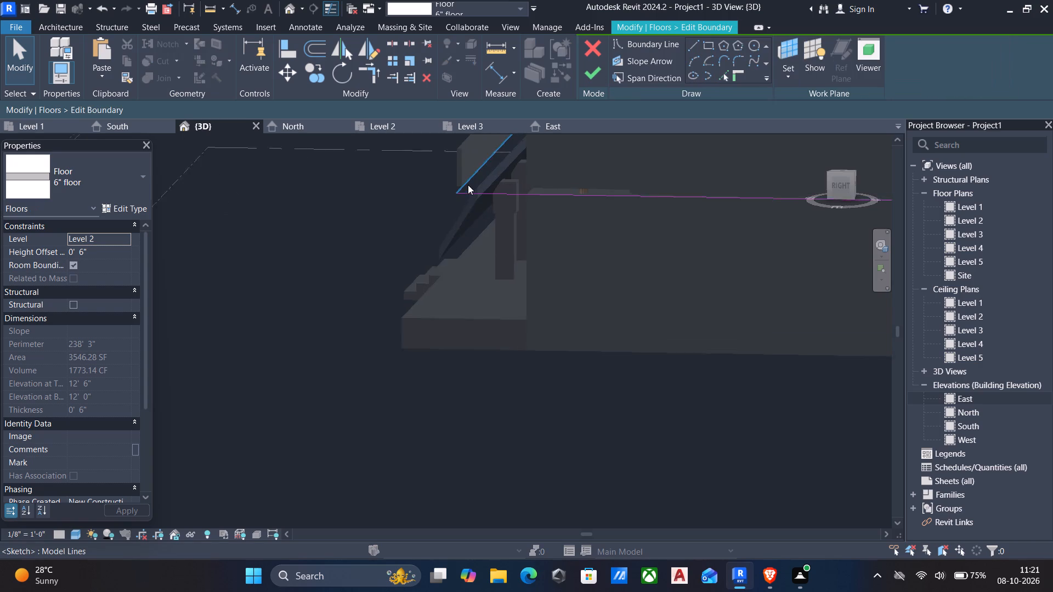
scroll(468, 185, "up", 1)
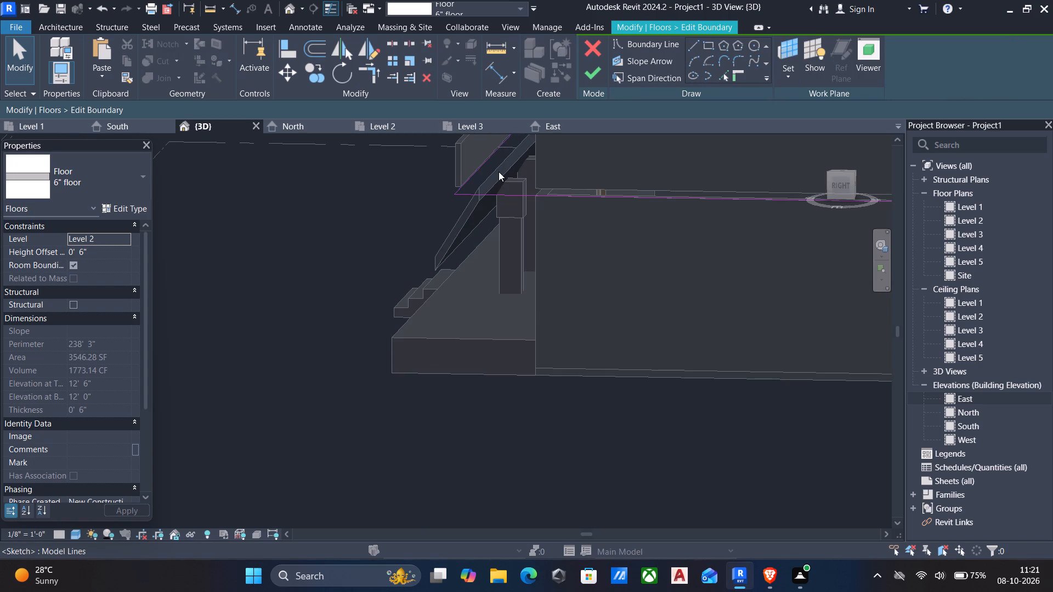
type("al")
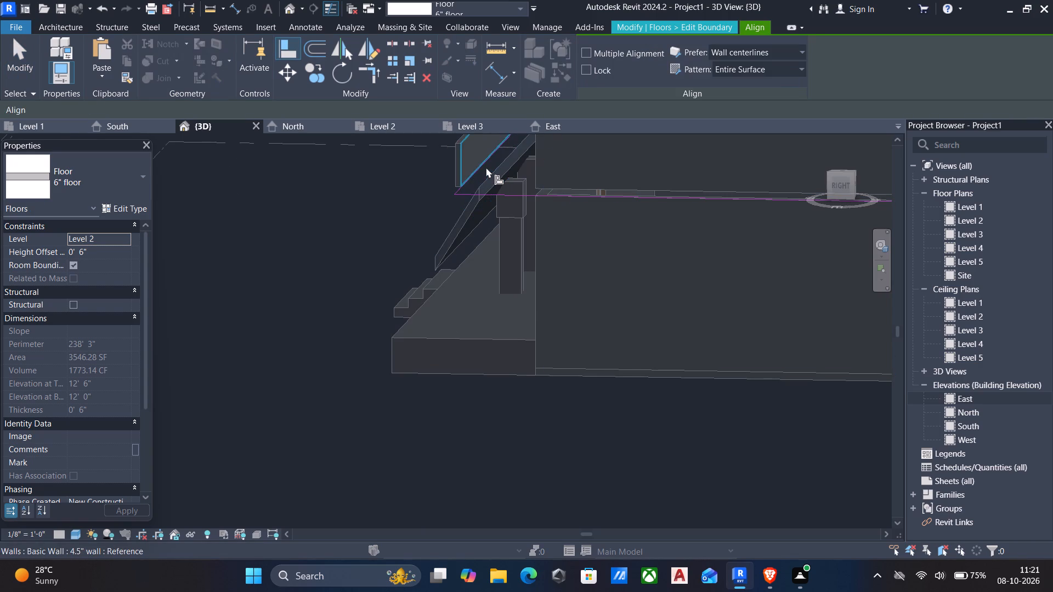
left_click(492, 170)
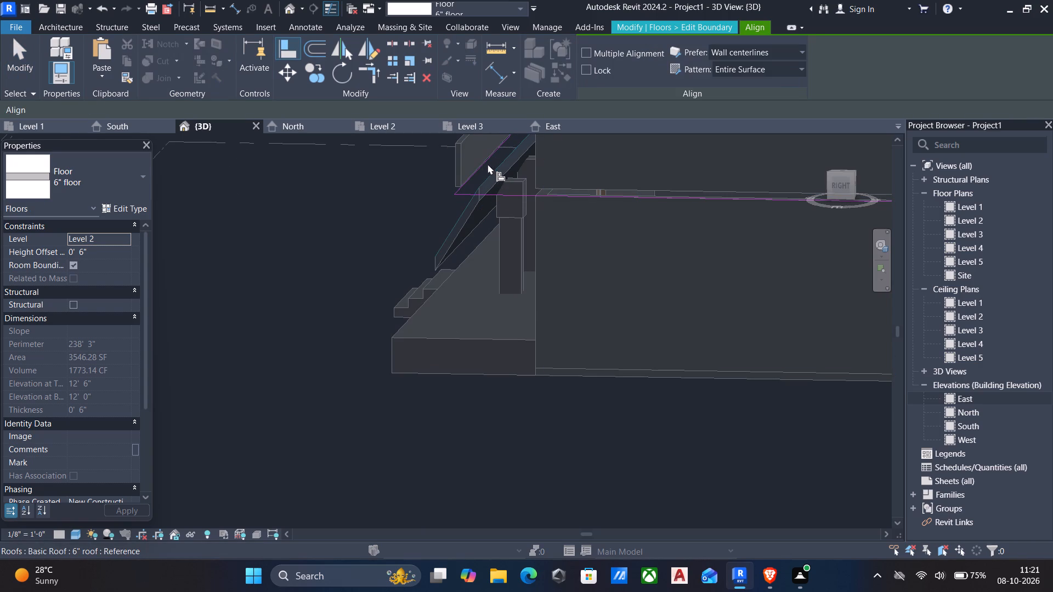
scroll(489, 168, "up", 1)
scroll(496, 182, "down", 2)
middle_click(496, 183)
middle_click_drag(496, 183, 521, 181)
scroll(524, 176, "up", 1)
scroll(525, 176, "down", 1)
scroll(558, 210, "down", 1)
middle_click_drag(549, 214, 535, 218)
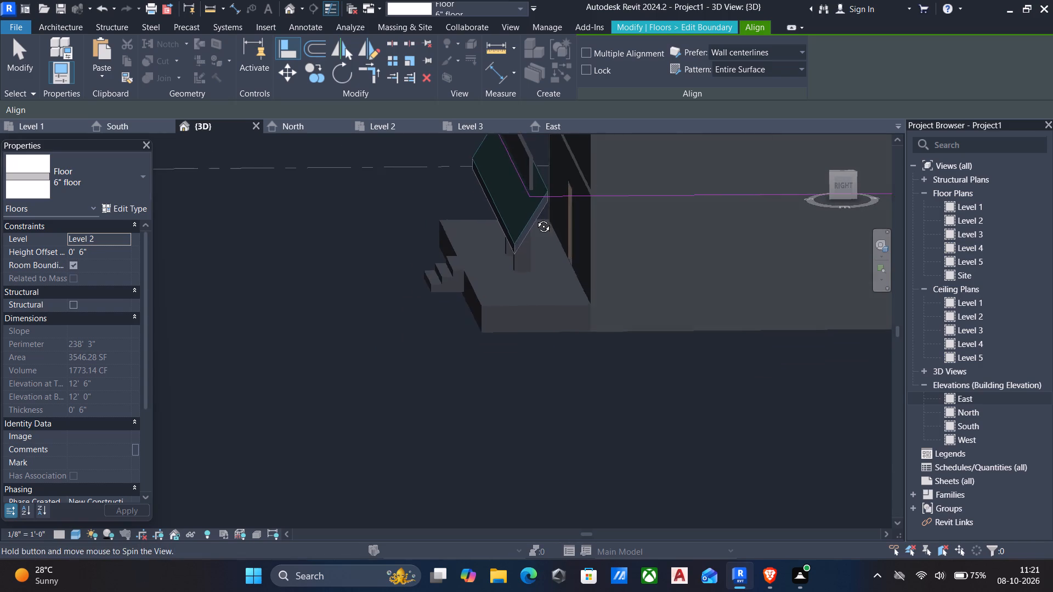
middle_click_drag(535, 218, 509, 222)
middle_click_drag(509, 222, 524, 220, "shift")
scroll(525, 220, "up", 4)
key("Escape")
Align the floor's front boundary line to the extruded roof's upper end face and finish the sketch without attaching the walls.
scroll(505, 213, "down", 1)
middle_click_drag(497, 220, 492, 307)
type("al")
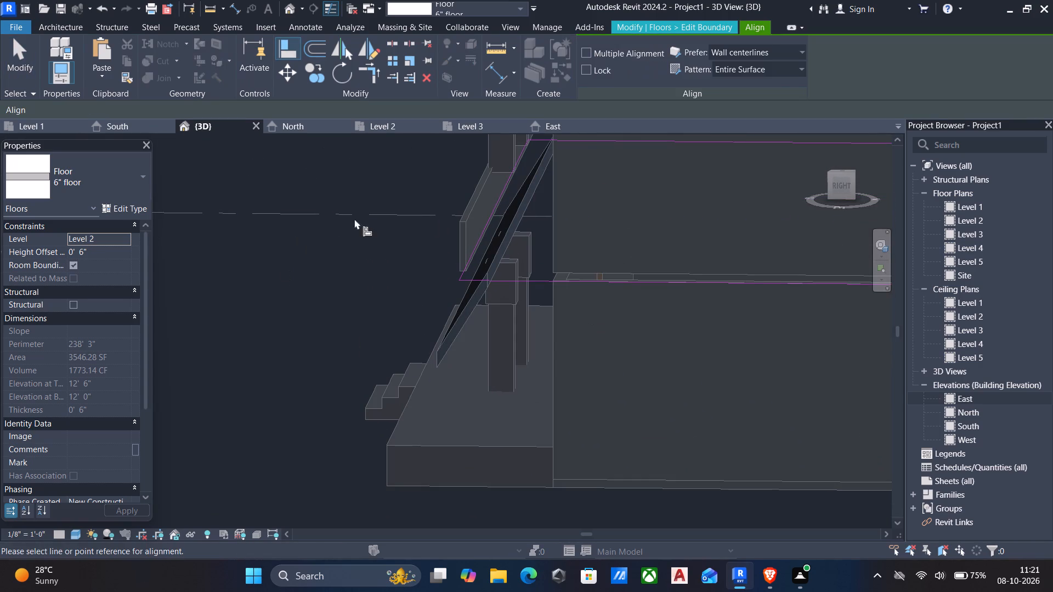
left_click(518, 230)
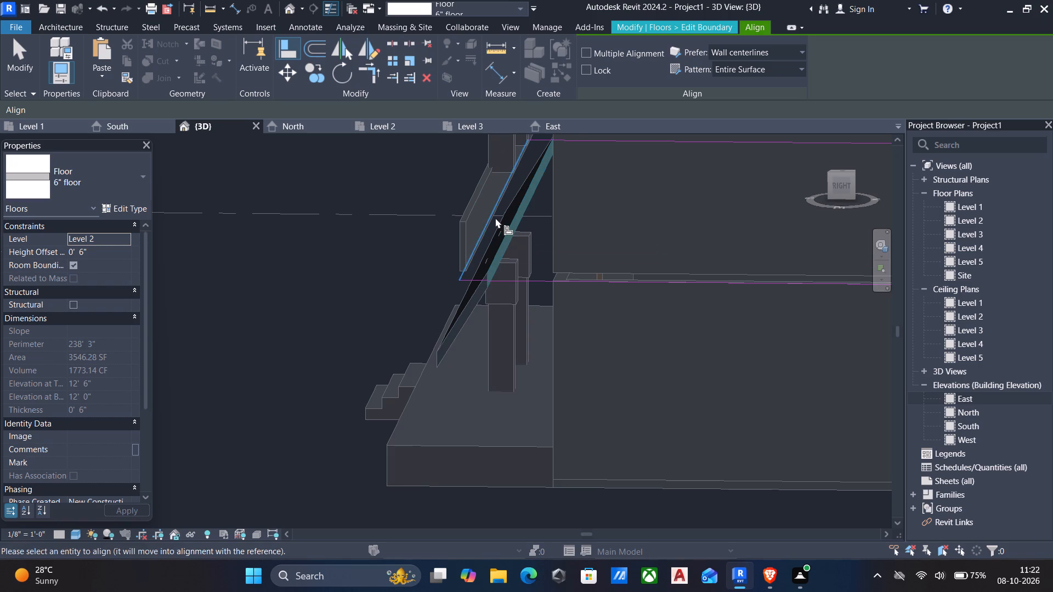
left_click(495, 218)
scroll(539, 246, "down", 3)
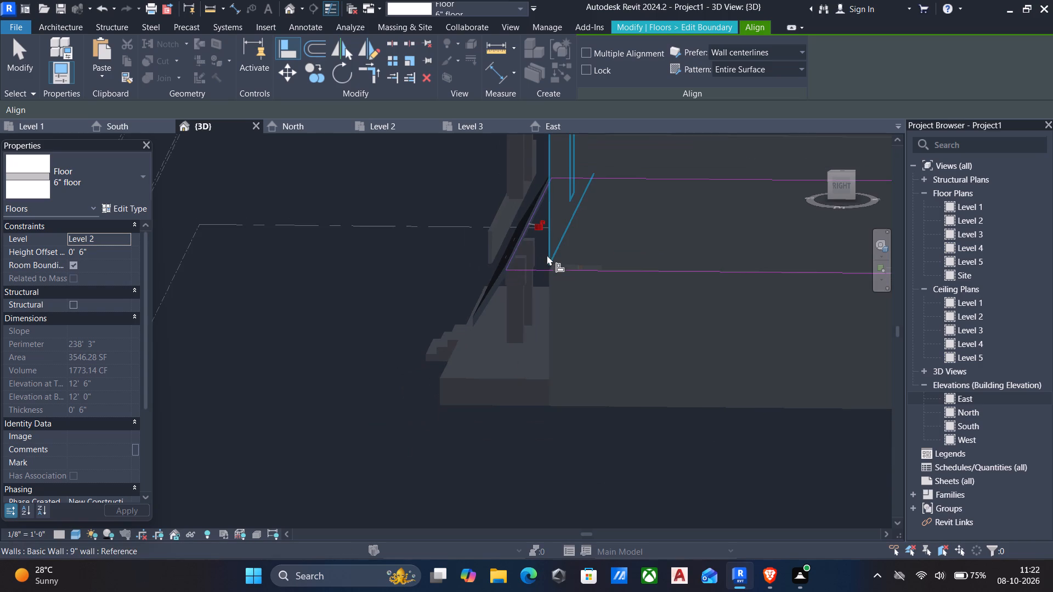
middle_click_drag(547, 255, 567, 252, "shift")
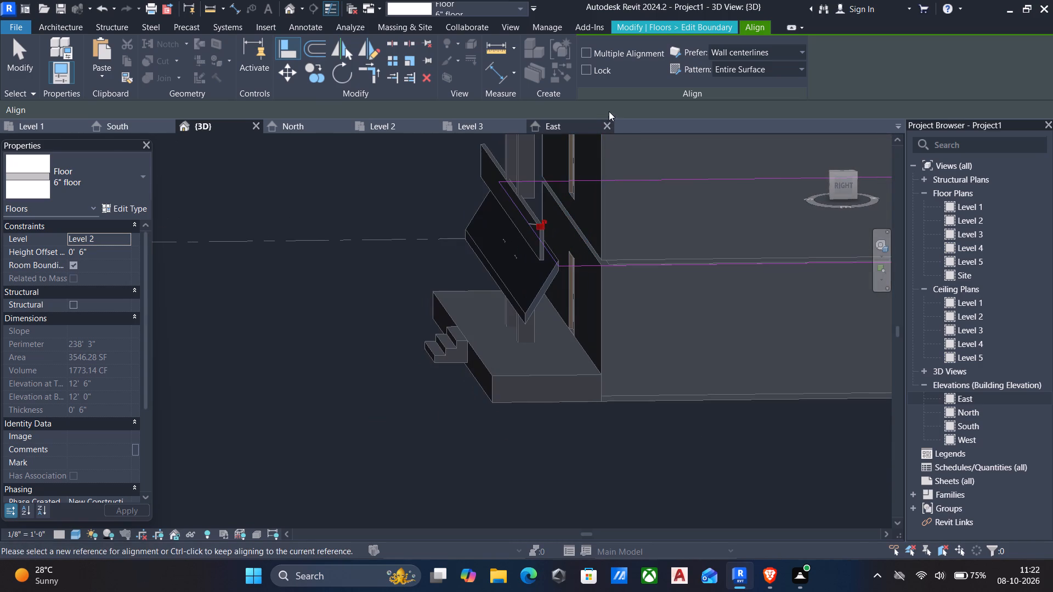
left_click(723, 24)
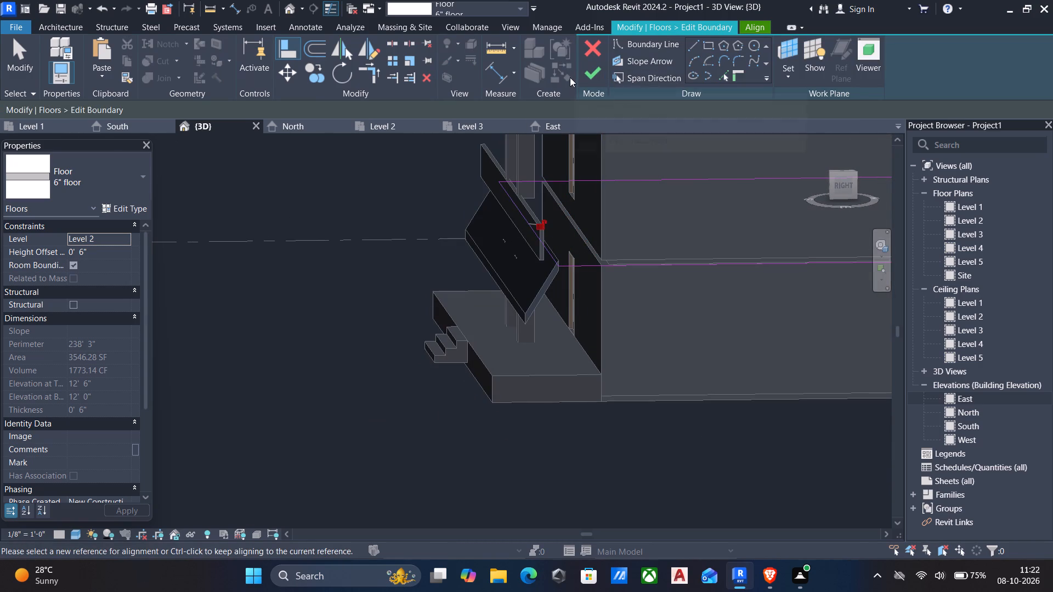
left_click(595, 78)
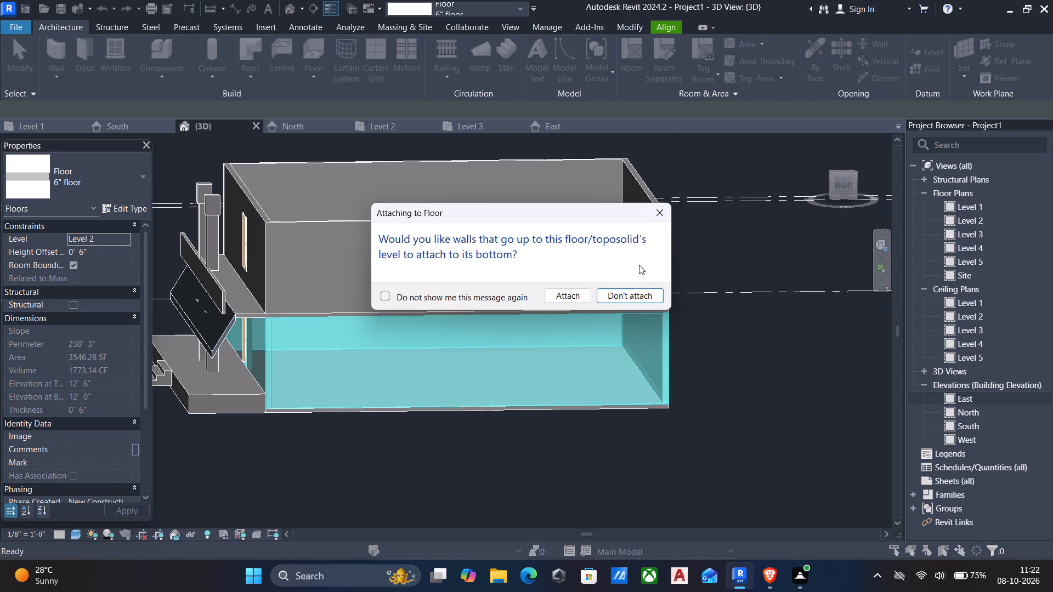
left_click(627, 299)
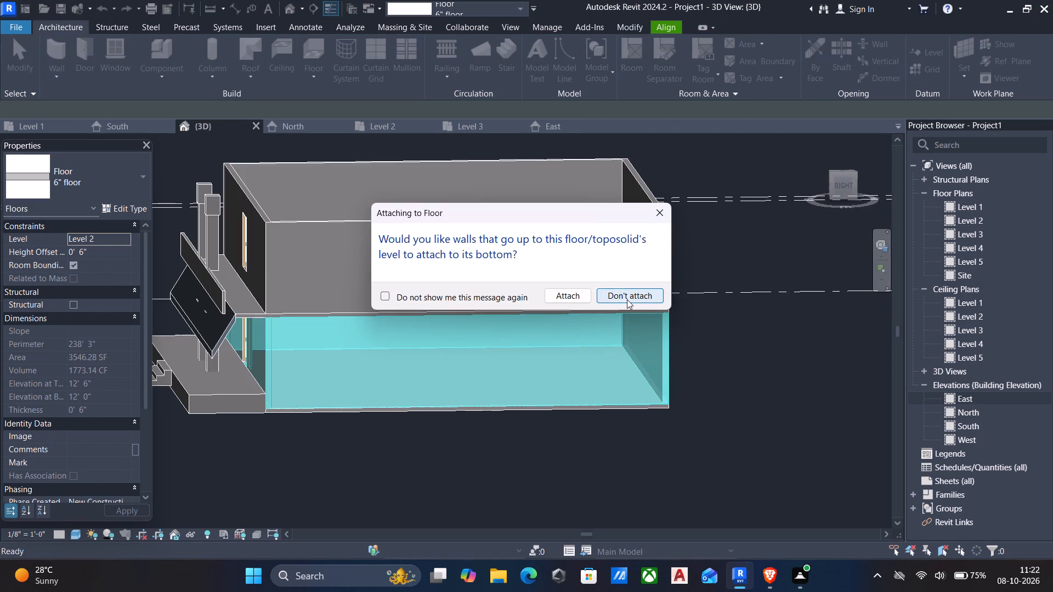
key("Escape")
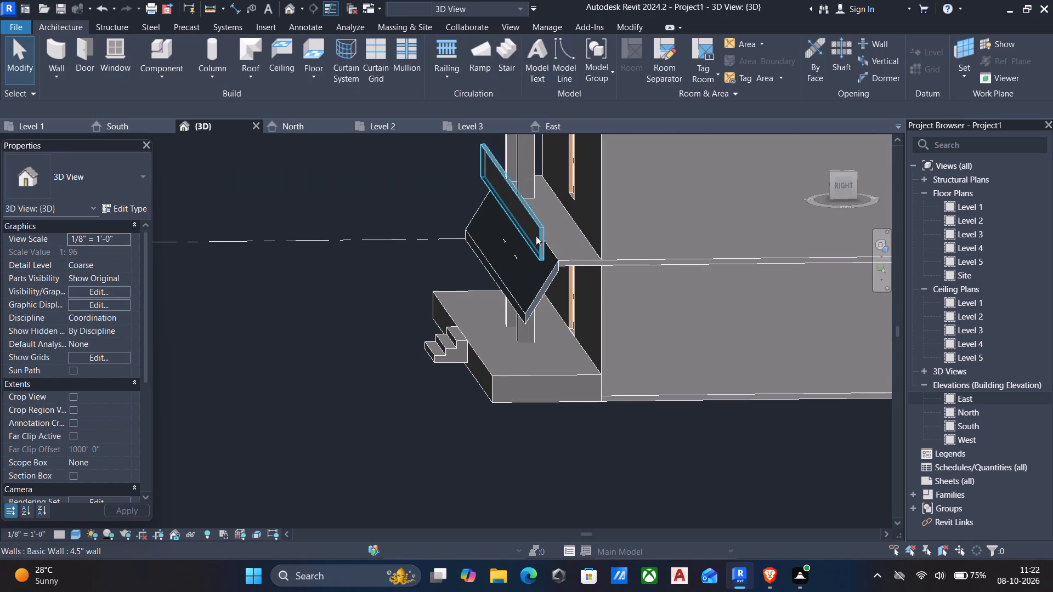
Delete the low 4.5" wall standing above the sloped roof at the front.
left_click(539, 234)
key("Delete")
Open the 6" extruded roof's profile for editing in the East elevation.
scroll(511, 258, "down", 2)
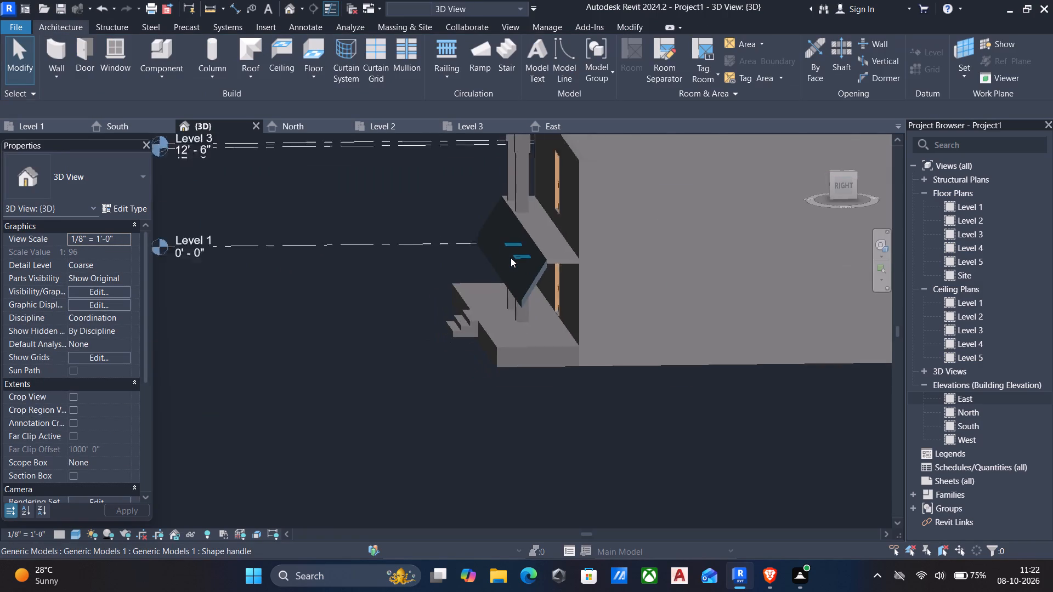
scroll(511, 258, "down", 3)
middle_click_drag(508, 259, 578, 302, "shift")
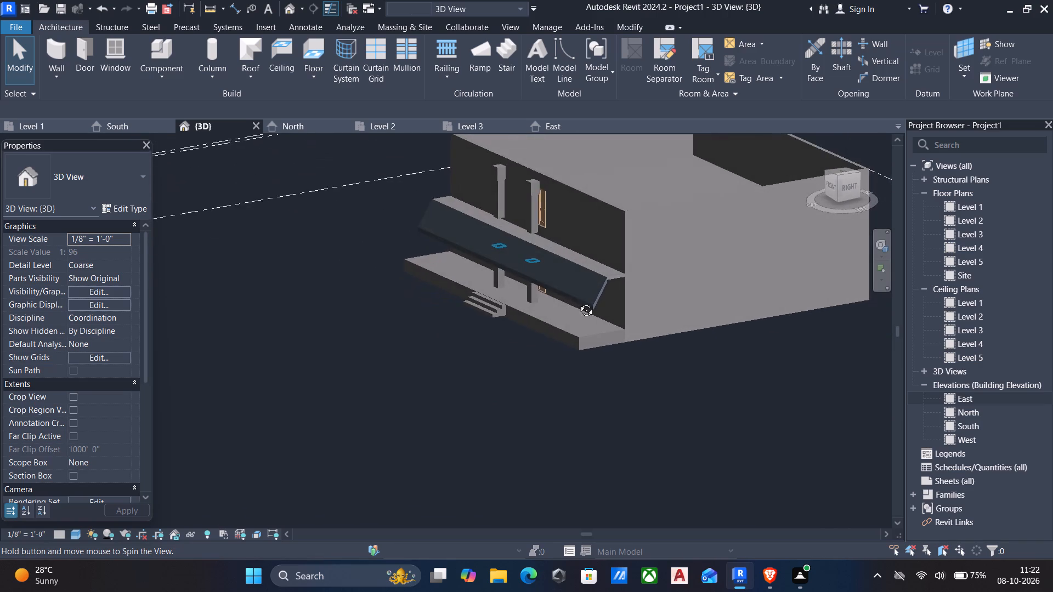
middle_click_drag(578, 302, 580, 265, "shift")
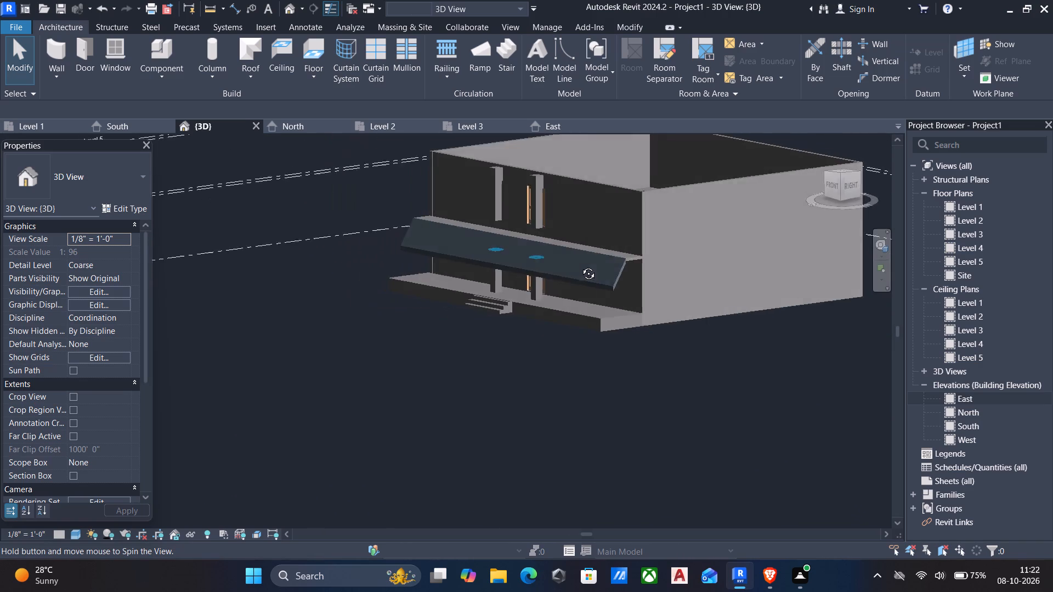
middle_click_drag(580, 265, 497, 263, "shift")
scroll(505, 264, "up", 3)
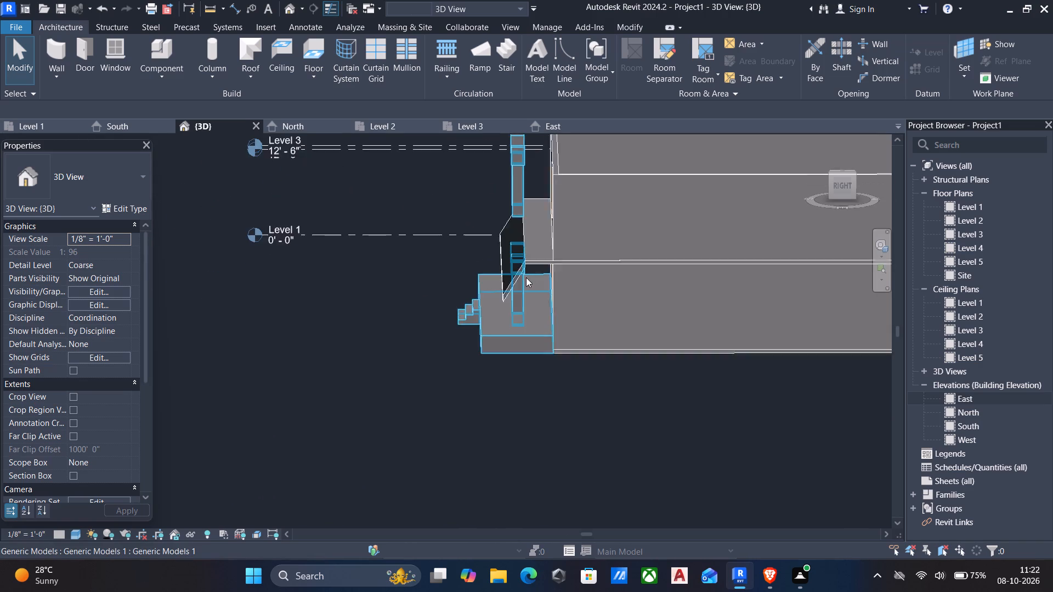
left_click(515, 274)
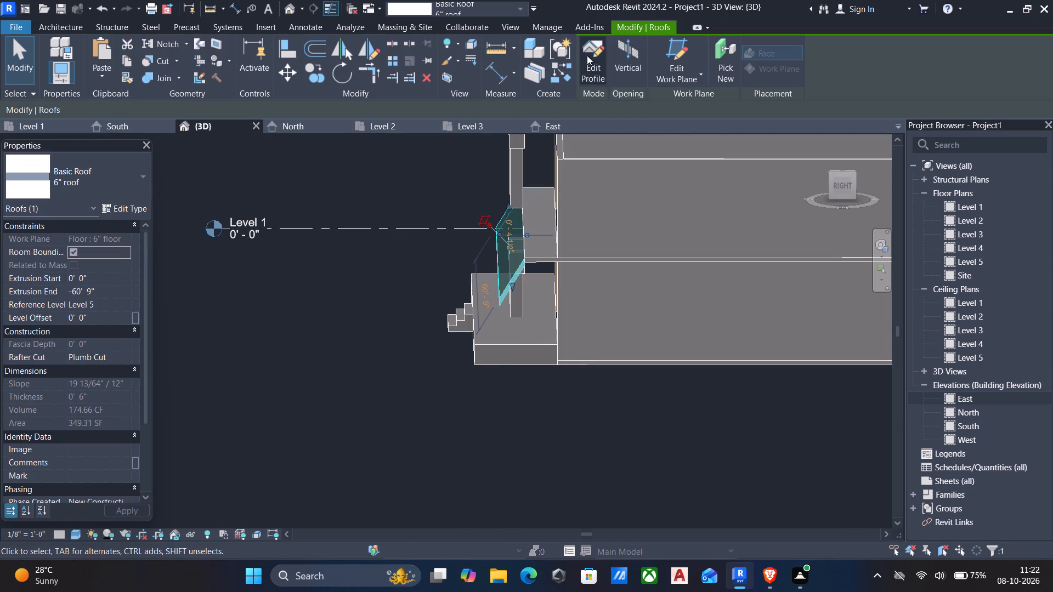
left_click(600, 60)
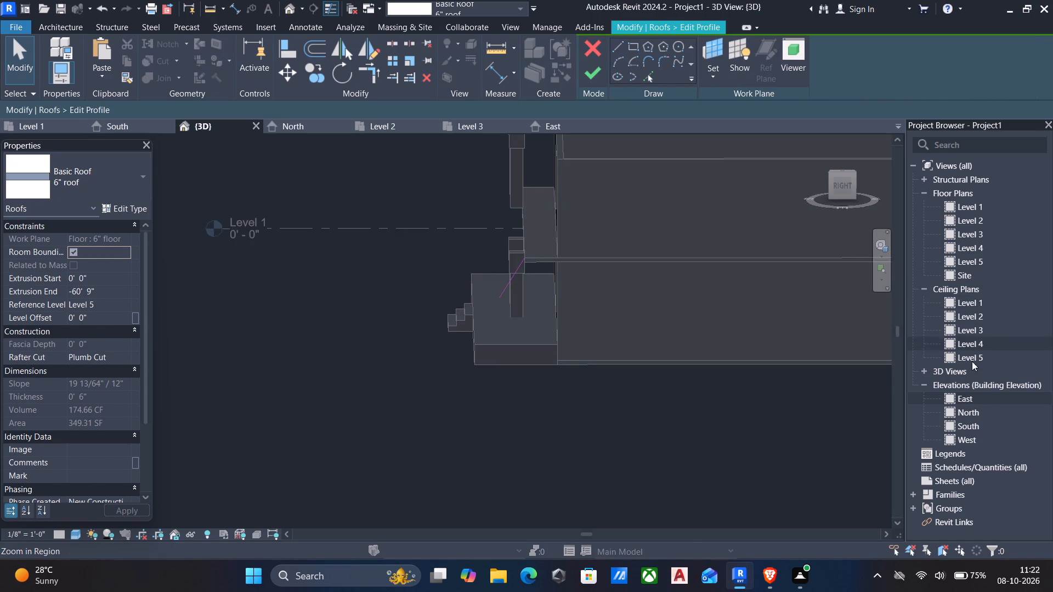
double_click(986, 398)
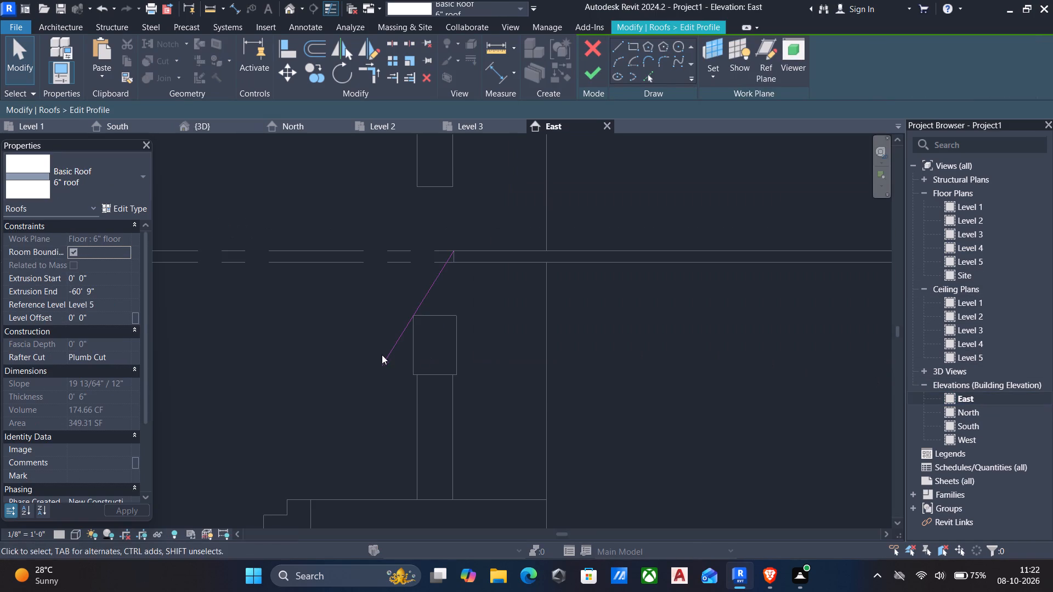
Replace the steep roof profile line with a 5' 0" line at 149° from the upper floor's top front corner, and finish the roof.
scroll(389, 331, "up", 5)
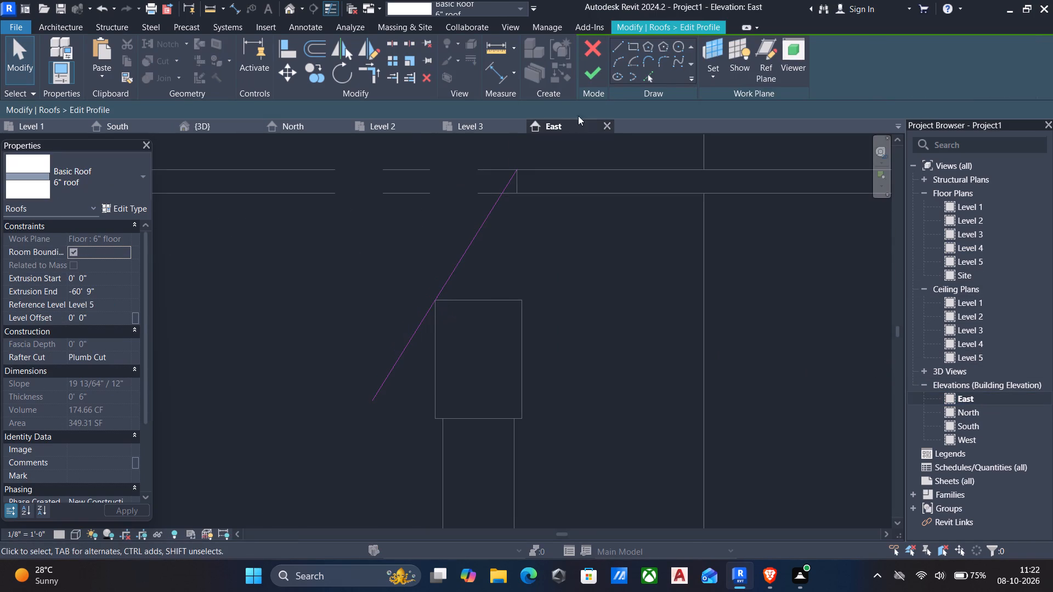
left_click(614, 44)
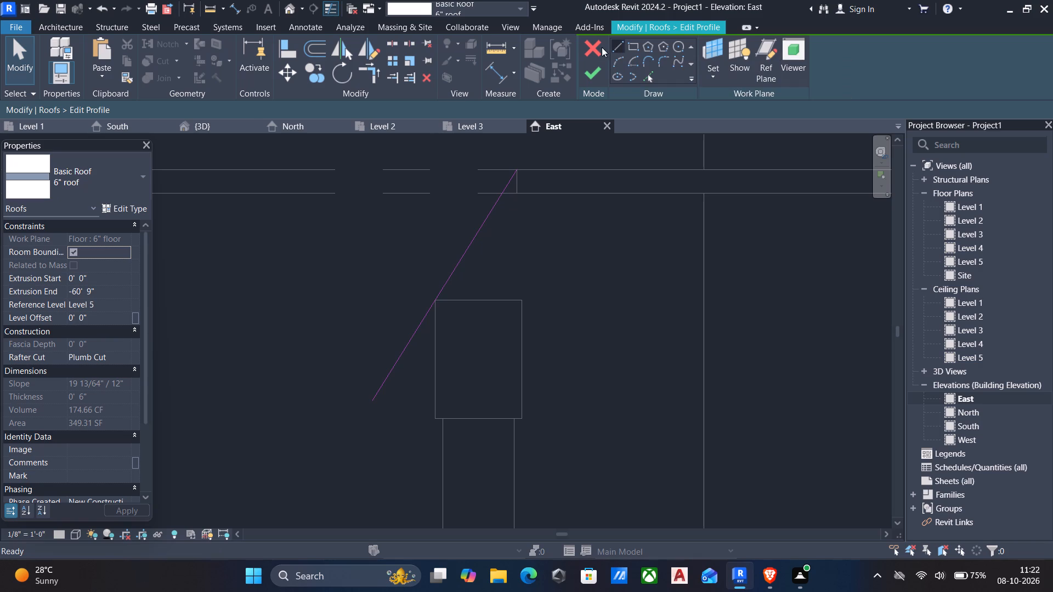
left_click(517, 171)
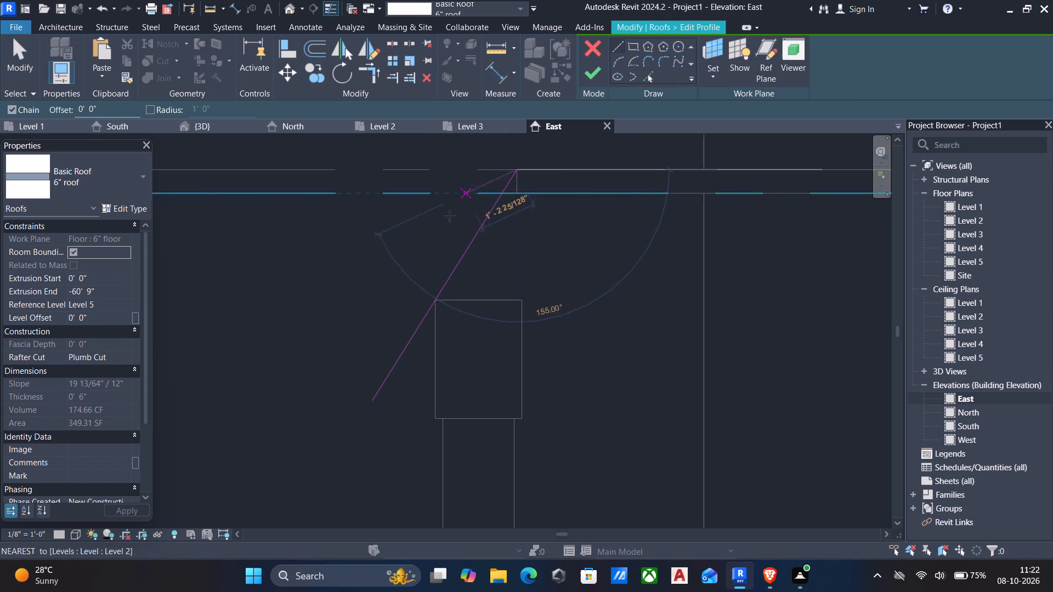
left_click(313, 292)
key("Escape")
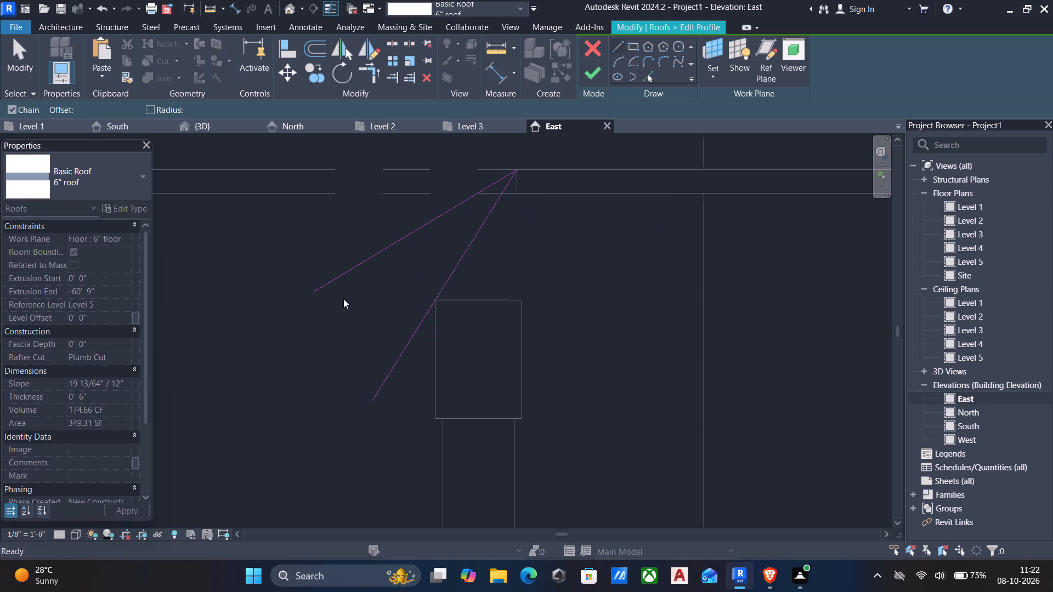
key("Escape")
left_click(435, 299)
key("Delete")
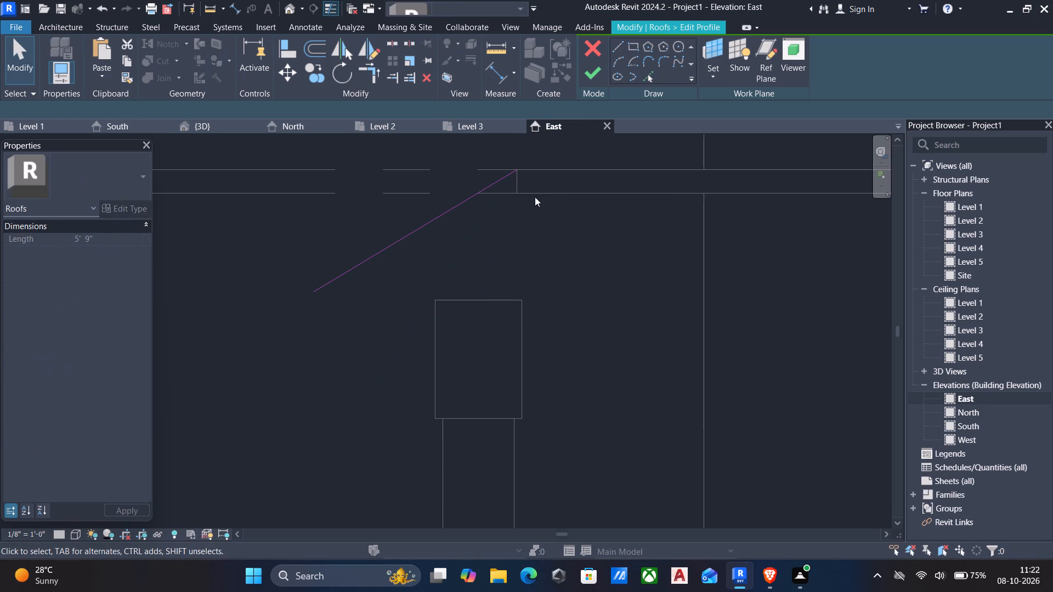
left_click(600, 73)
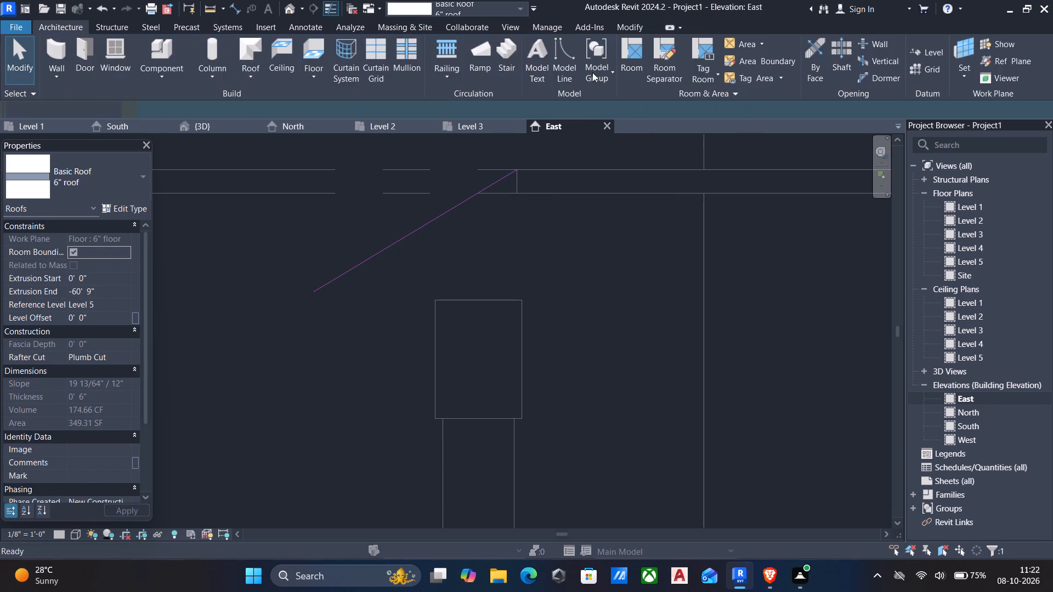
scroll(491, 154, "down", 1)
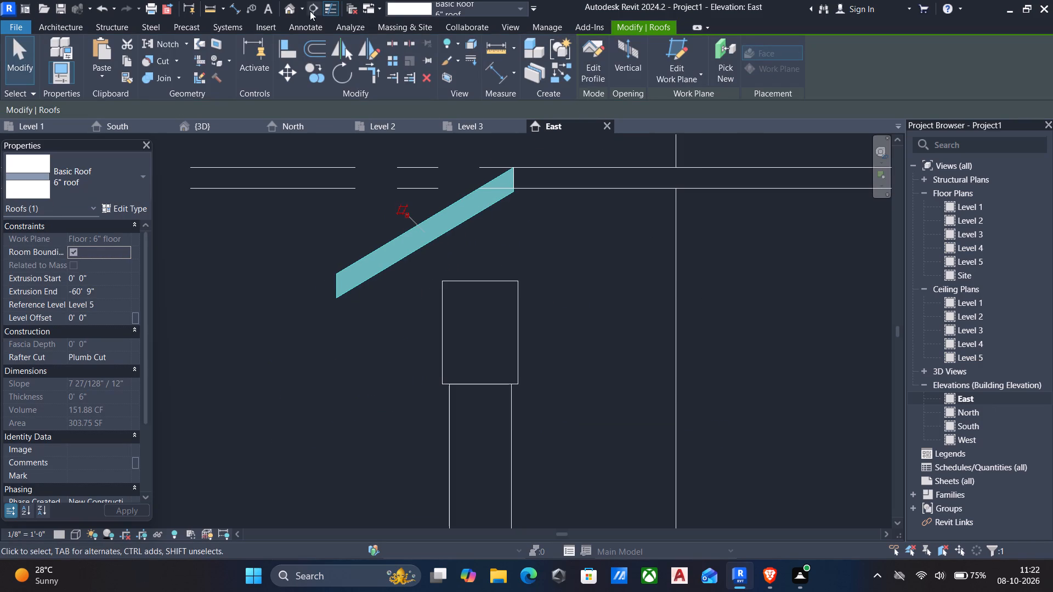
Examine the shallower extruded roof in 3D from the front and both sides, relative to the columns, doors and upper floor.
left_click(286, 7)
scroll(417, 128, "down", 3)
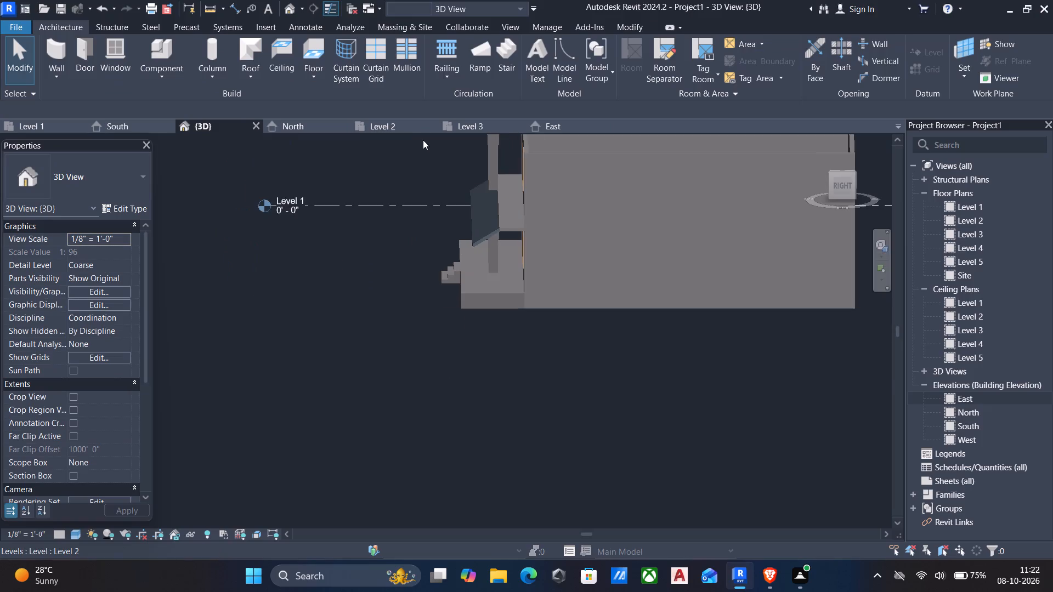
scroll(423, 140, "down", 3)
middle_click_drag(423, 141, 426, 200, "shift")
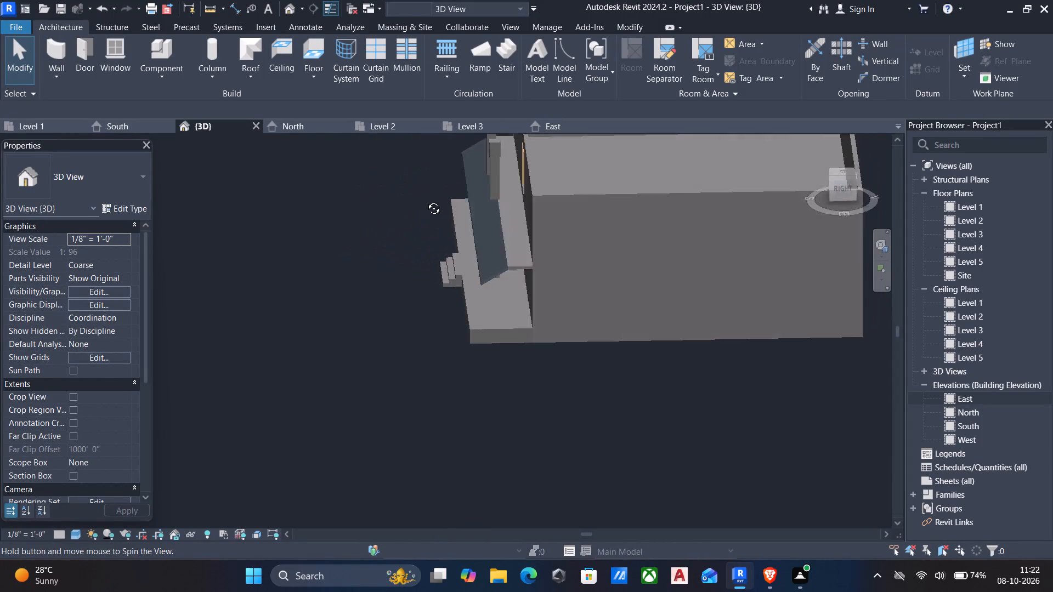
middle_click_drag(426, 200, 571, 200, "shift")
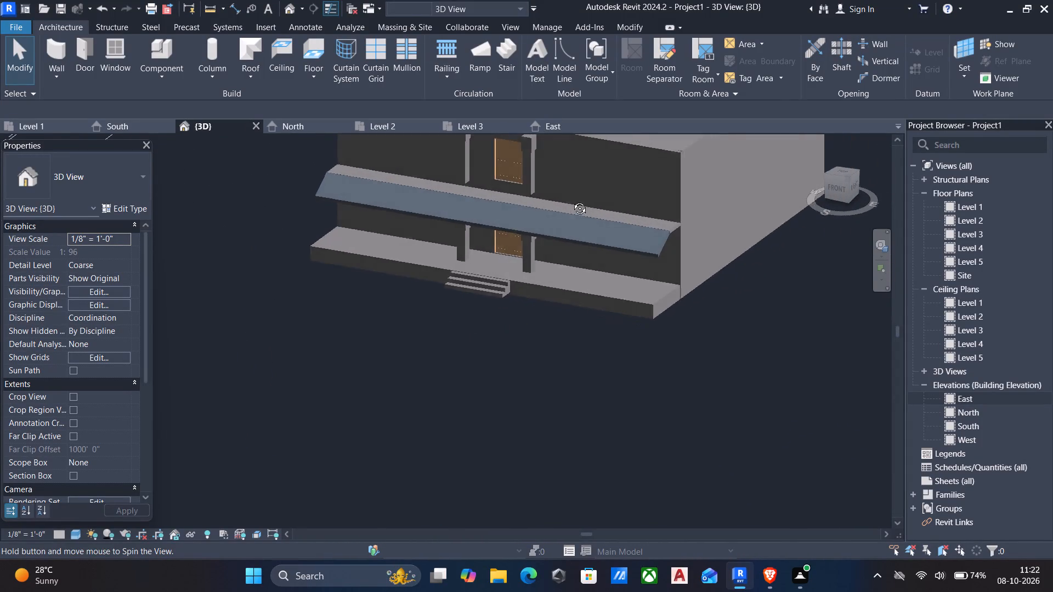
middle_click_drag(571, 200, 673, 174, "shift")
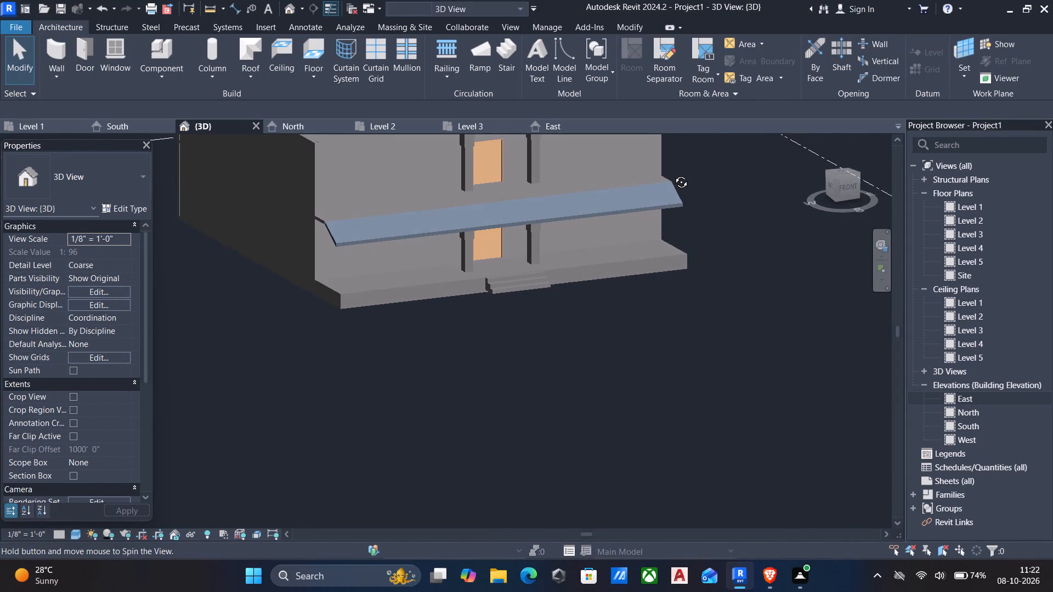
middle_click_drag(673, 174, 484, 197, "shift")
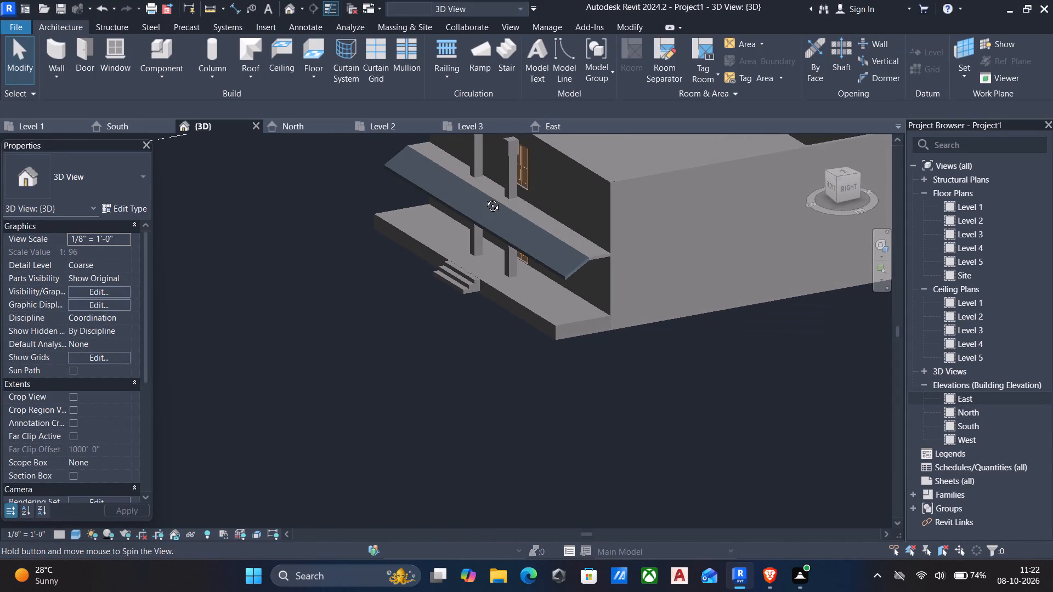
middle_click_drag(484, 197, 697, 162, "shift")
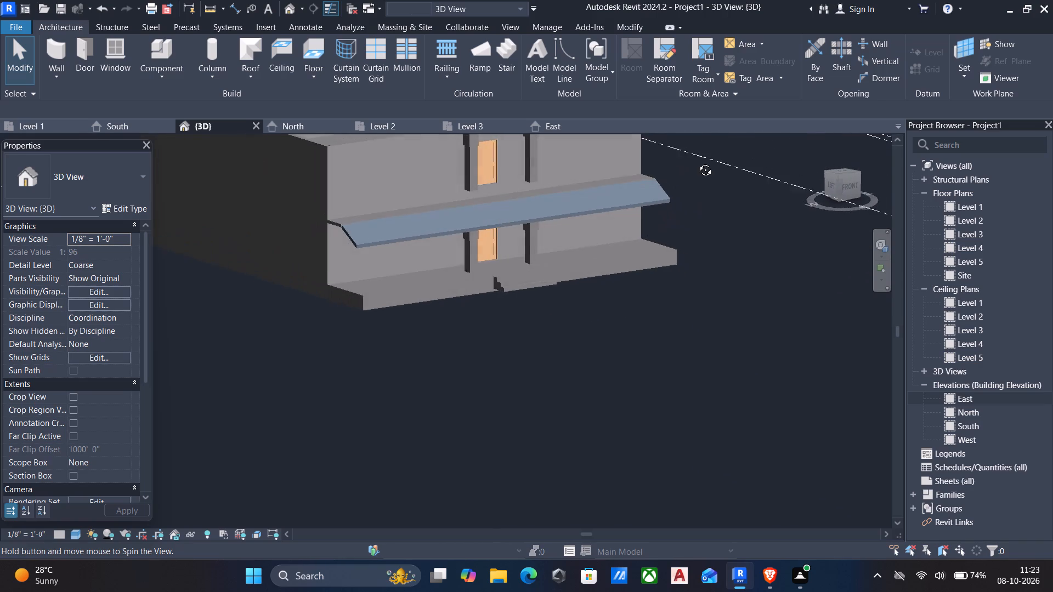
middle_click_drag(697, 162, 606, 161, "shift")
scroll(599, 161, "up", 2)
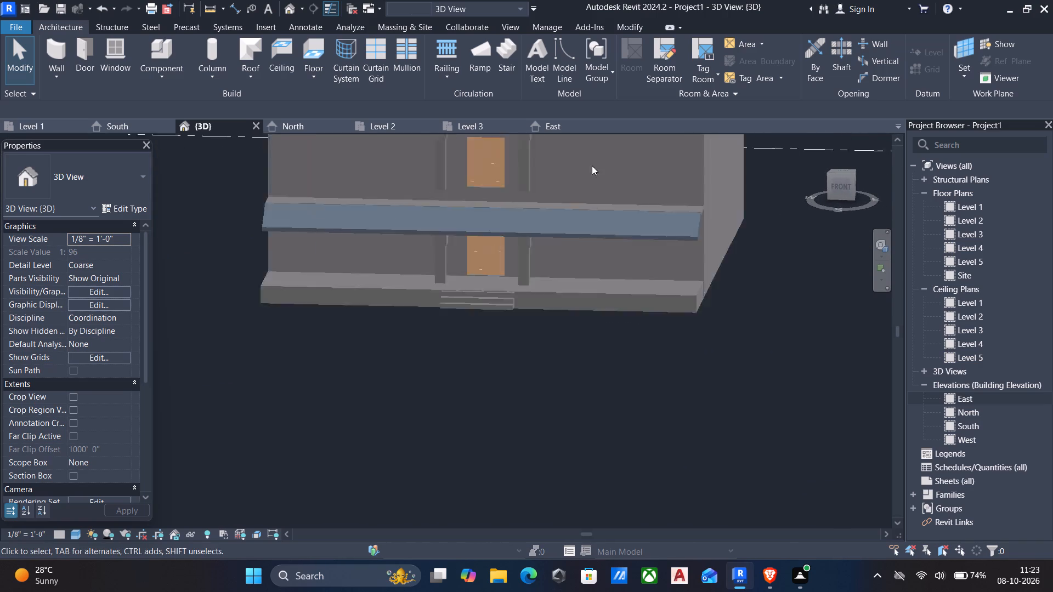
Align the tops of the lower front column caps to the underside of the 6" upper floor.
scroll(592, 166, "up", 3)
scroll(580, 178, "down", 5)
middle_click_drag(575, 181, 583, 105)
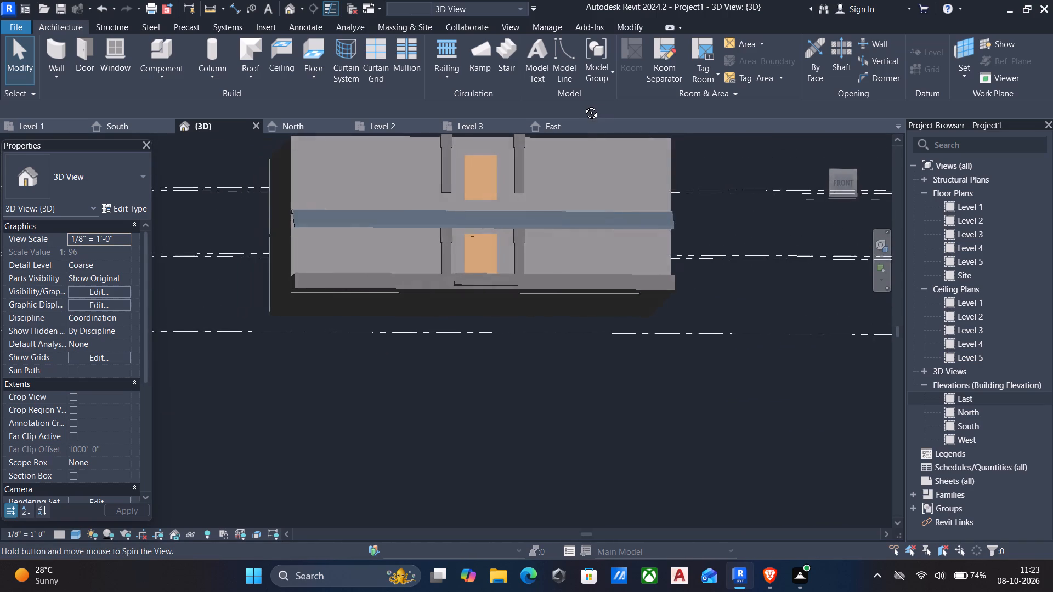
middle_click_drag(583, 105, 390, 87)
scroll(481, 176, "up", 6)
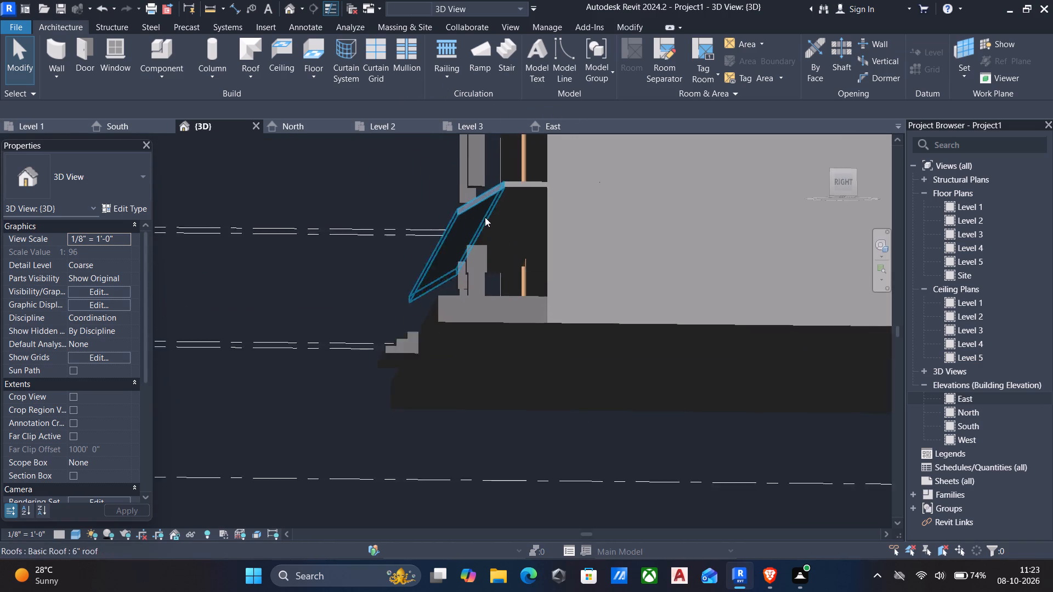
scroll(467, 269, "down", 2)
middle_click_drag(461, 268, 453, 302)
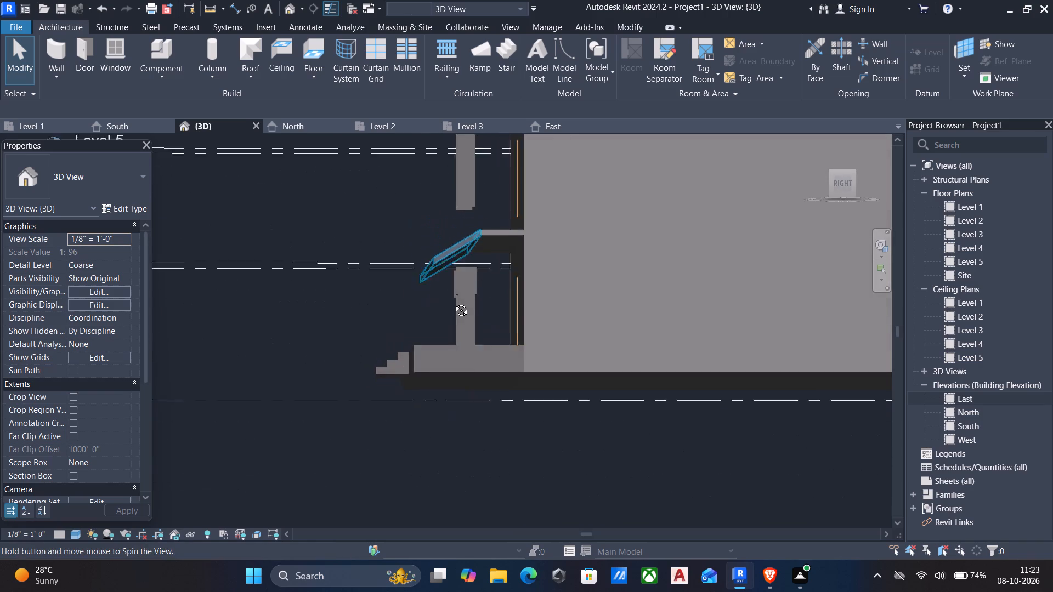
middle_click_drag(453, 302, 453, 303)
scroll(460, 272, "up", 1)
type("al")
left_click(496, 238)
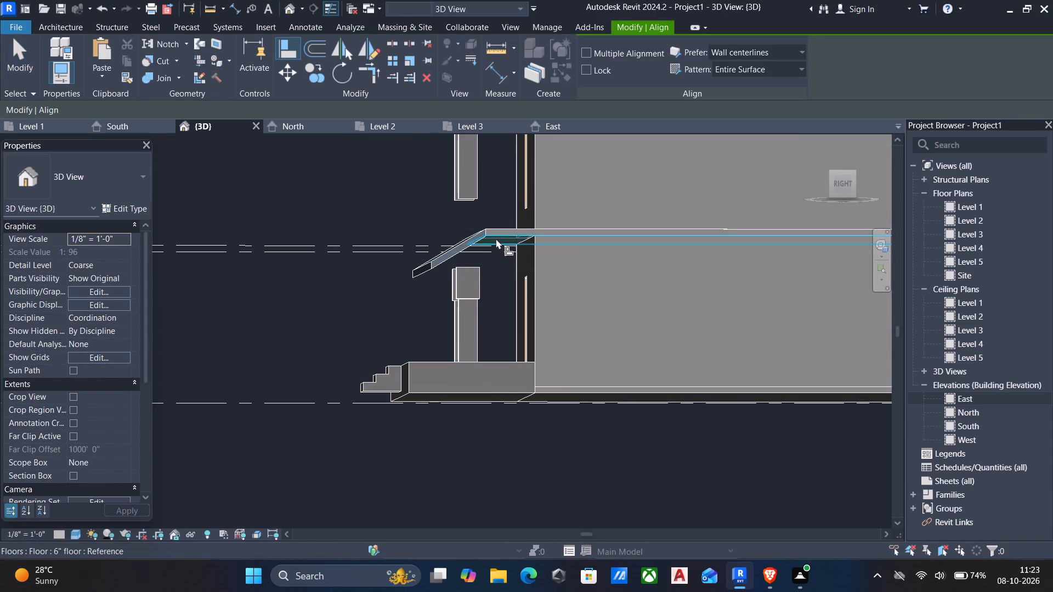
scroll(488, 258, "down", 1)
middle_click_drag(485, 276, 482, 311, "shift")
middle_click_drag(482, 311, 529, 260, "shift")
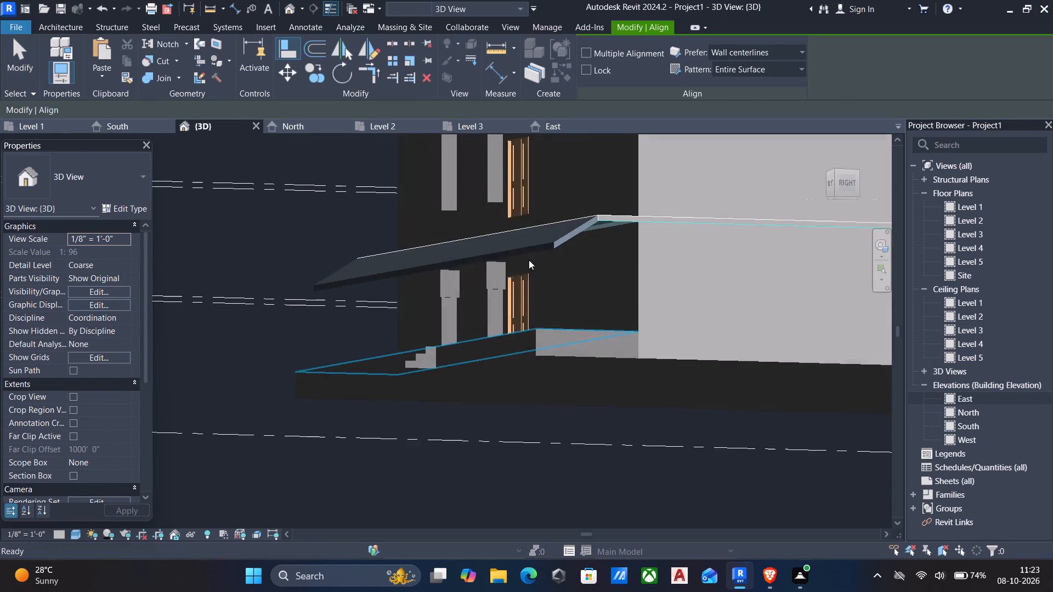
scroll(474, 259, "up", 6)
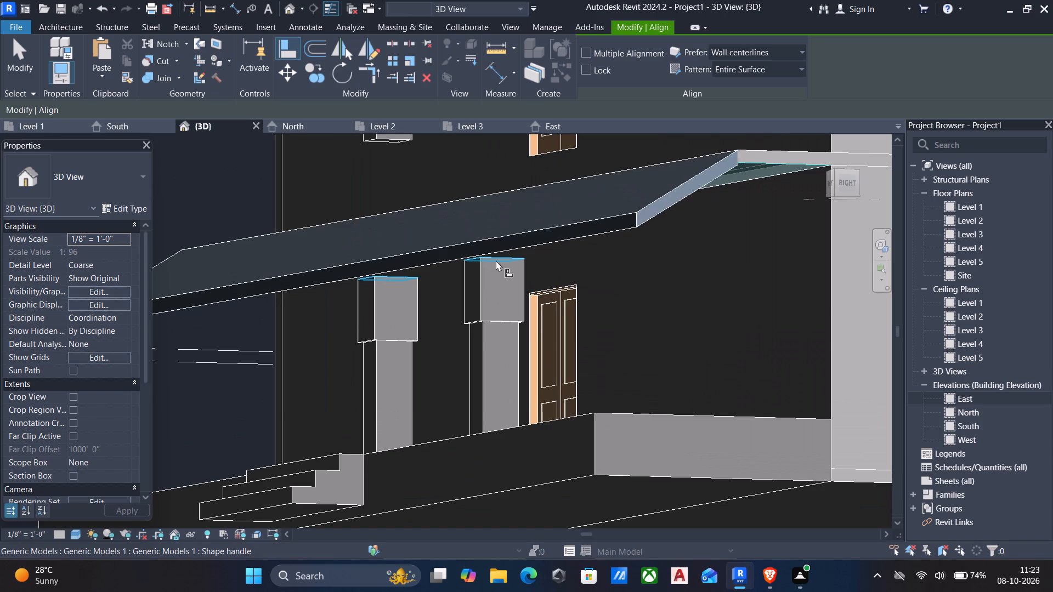
left_click(496, 260, "ctrl")
Align the bottom faces of both upper-storey front columns down to the same upper floor underside.
scroll(496, 260, "down", 5)
middle_click_drag(496, 260, 499, 328, "shift")
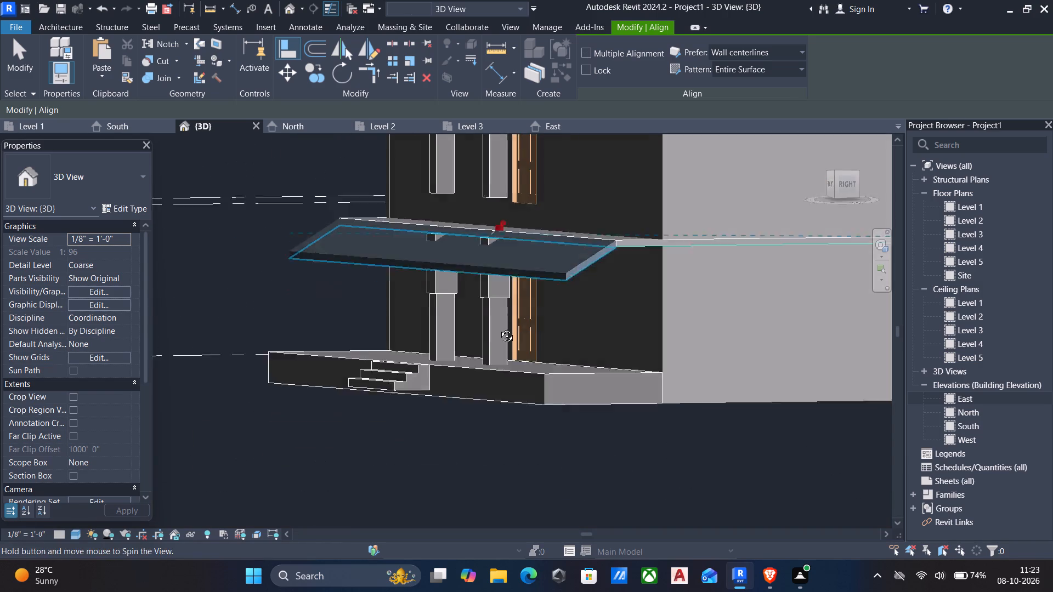
middle_click_drag(499, 328, 512, 376, "shift")
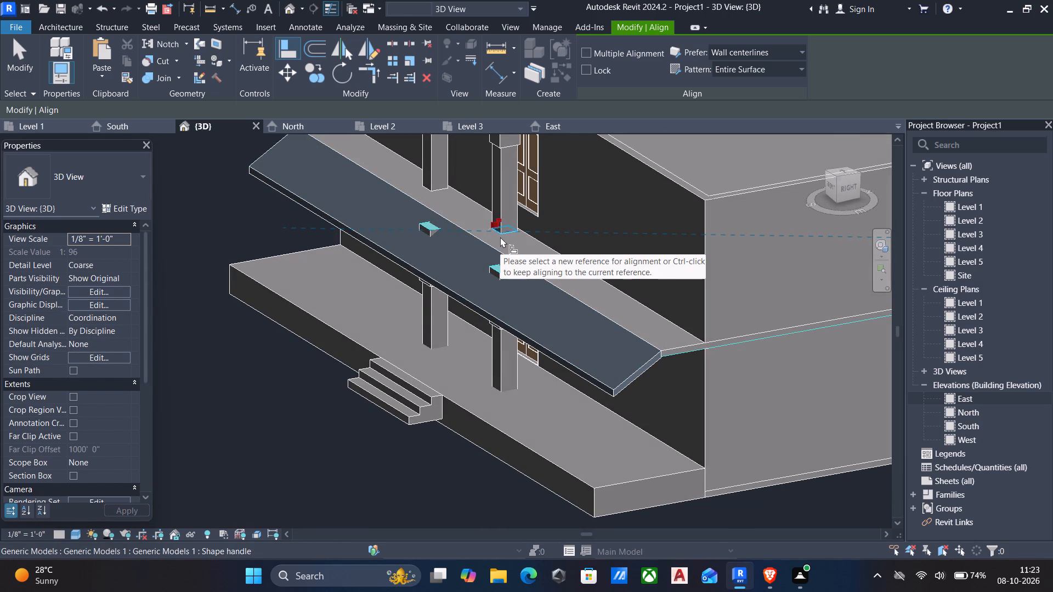
left_click(500, 237, "ctrl")
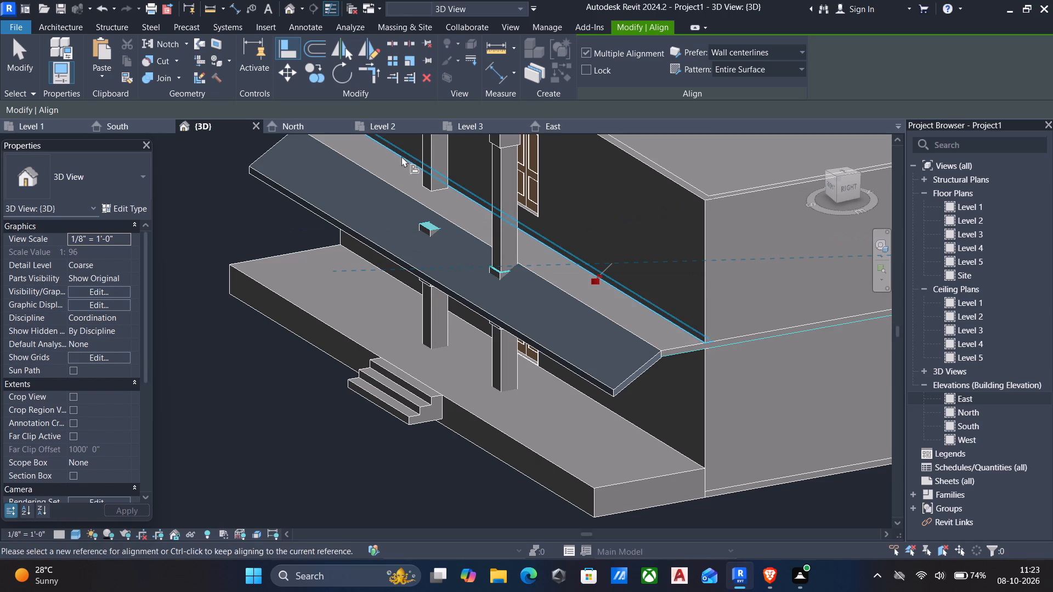
left_click(432, 188, "ctrl")
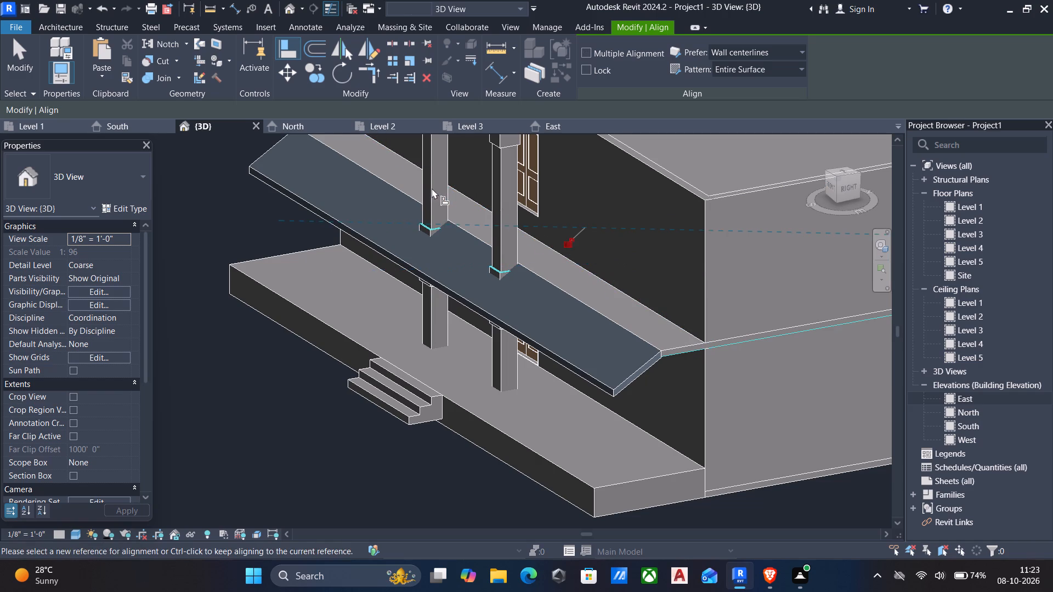
scroll(429, 204, "down", 6)
key("Escape")
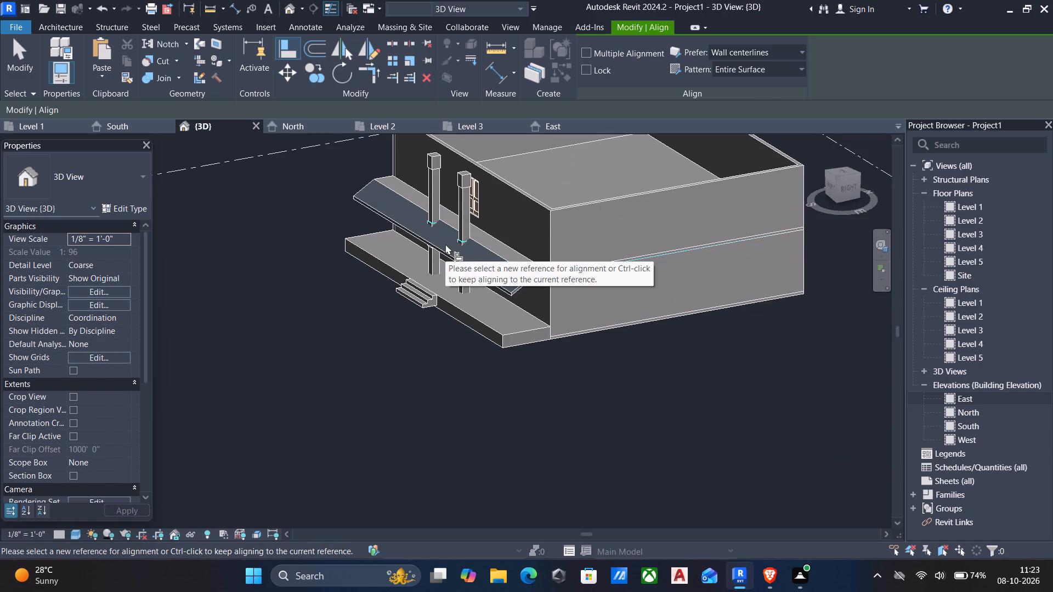
Examine the aligned columns and caps in 3D where they meet the sloped roof, and leave the Align command.
scroll(443, 275, "down", 1, "shift")
middle_click_drag(443, 276, 539, 254, "shift")
scroll(537, 253, "up", 5)
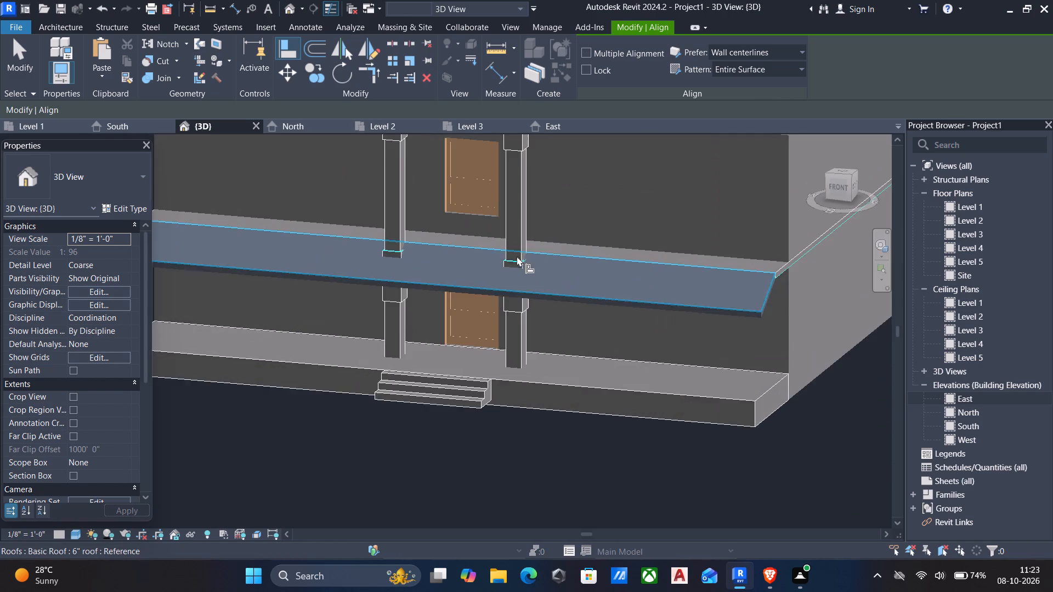
scroll(491, 276, "down", 1)
middle_click_drag(489, 277, 500, 190)
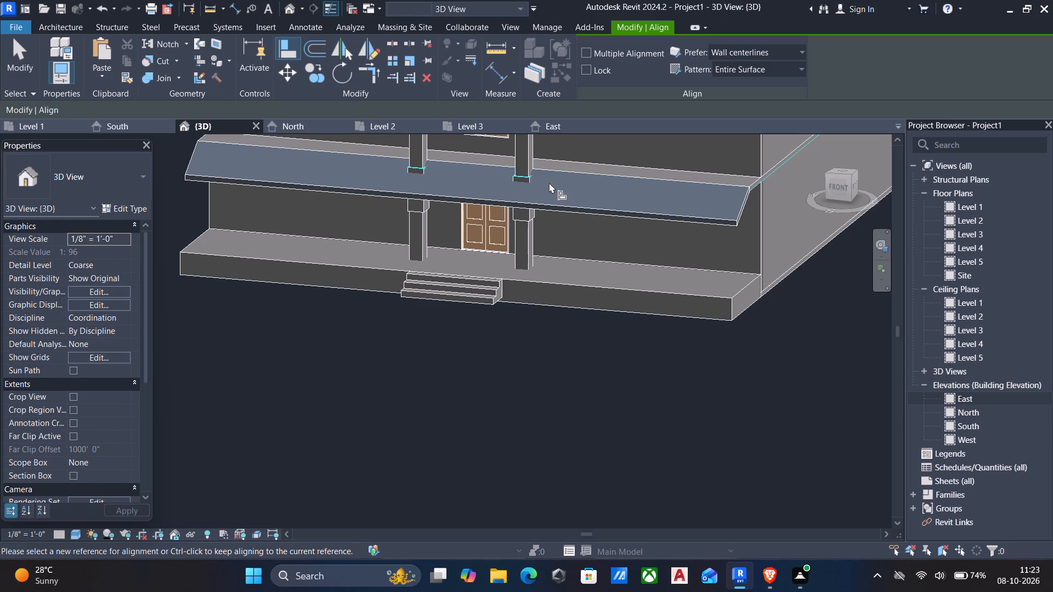
scroll(534, 254, "down", 8)
middle_click_drag(531, 318, 537, 429)
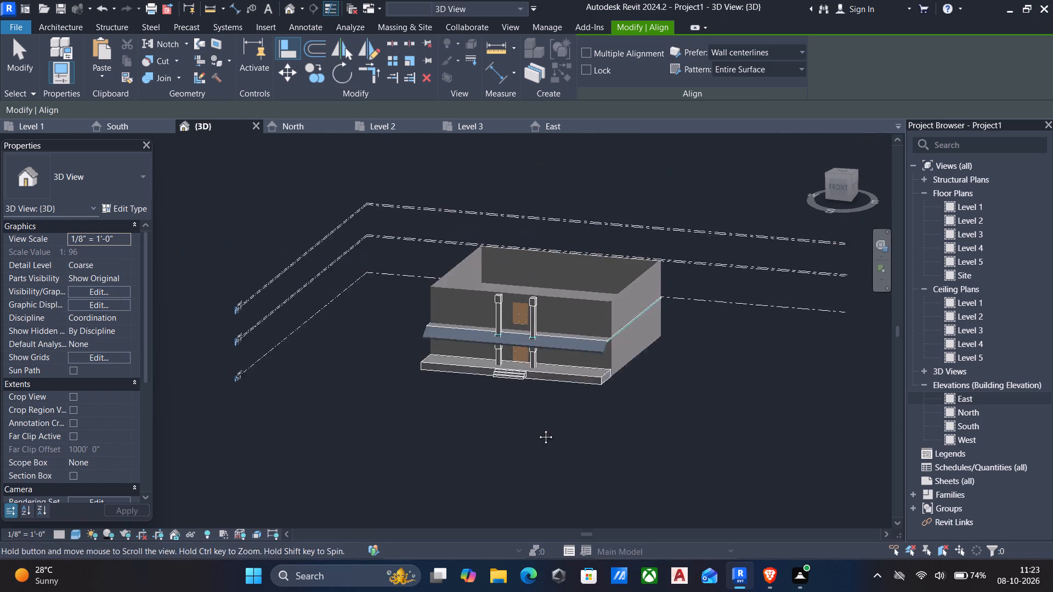
middle_click_drag(537, 429, 543, 437)
scroll(448, 340, "up", 5)
scroll(523, 407, "up", 3)
middle_click_drag(542, 418, 529, 390)
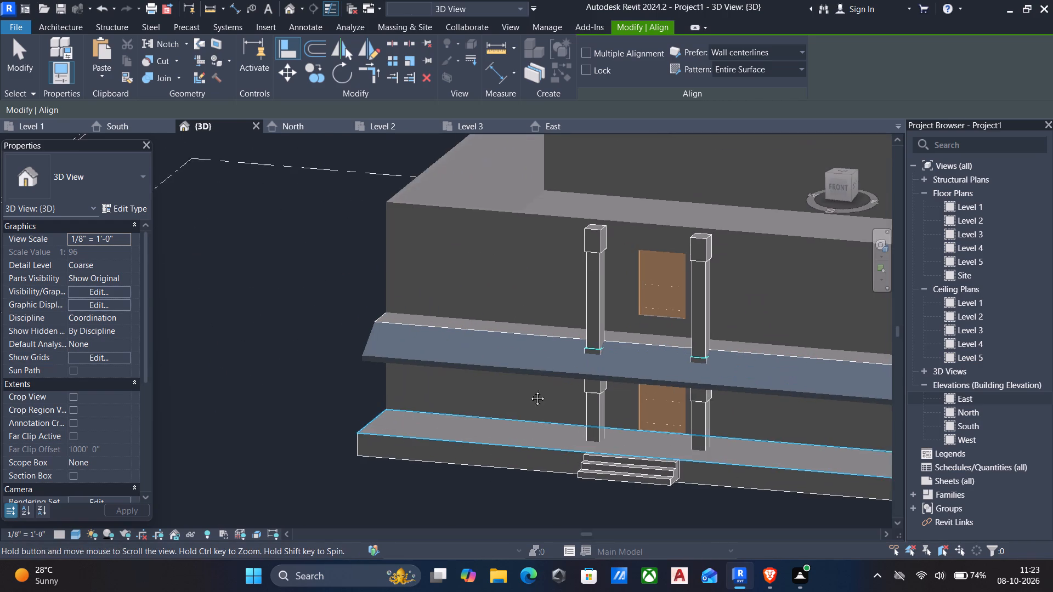
middle_click_drag(529, 390, 525, 357)
scroll(528, 346, "up", 1)
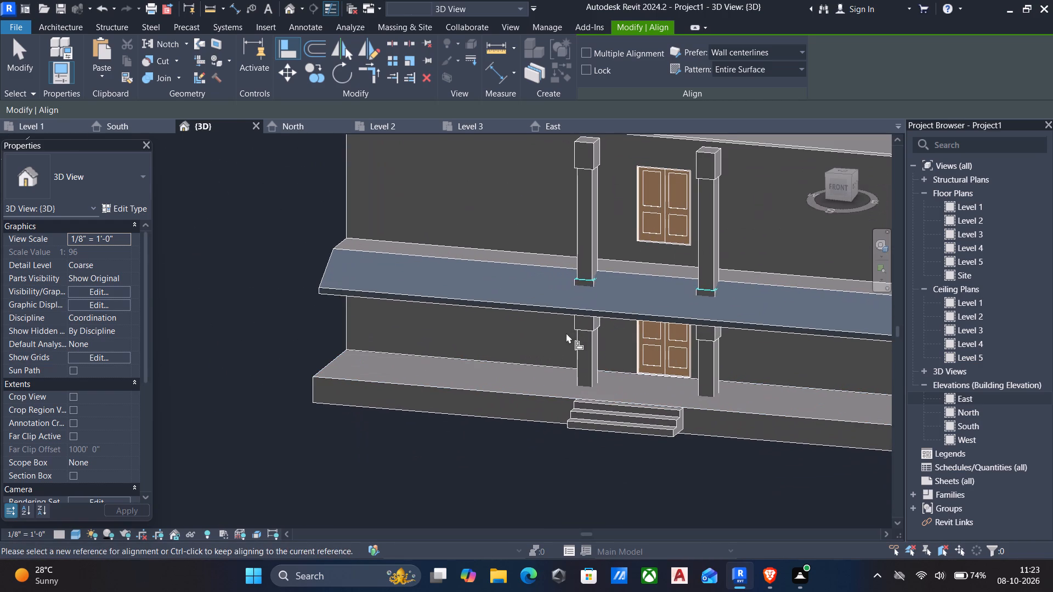
scroll(740, 337, "down", 4)
key("Escape")
scroll(739, 341, "down", 3)
In the East elevation, nudge the 6" Level 2 floor forward until its front edge projects well beyond the front column caps.
middle_click_drag(741, 345, 619, 375)
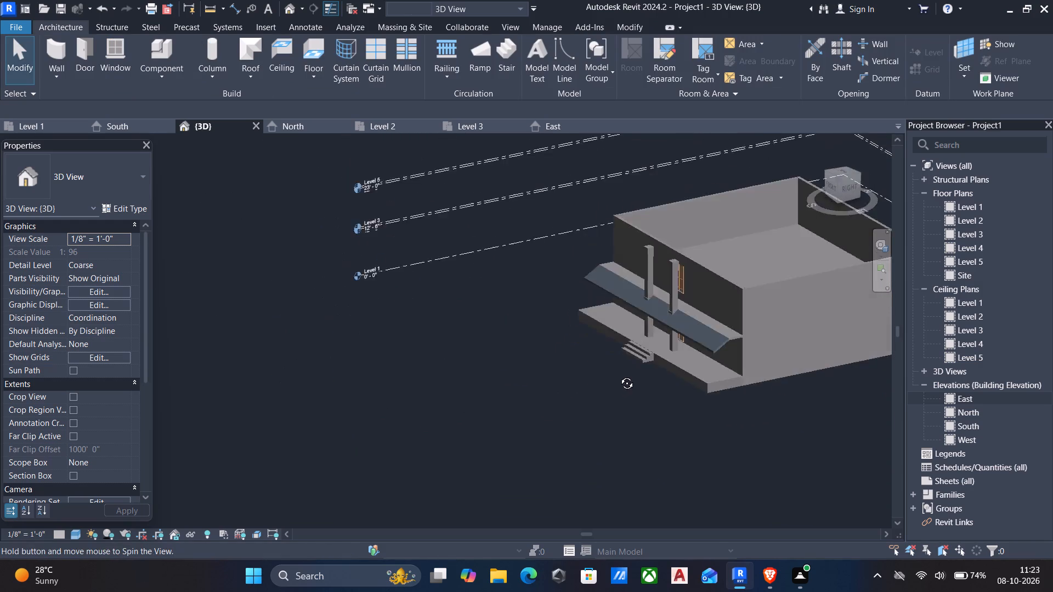
middle_click_drag(619, 375, 608, 379)
scroll(680, 346, "up", 1)
left_click(715, 328)
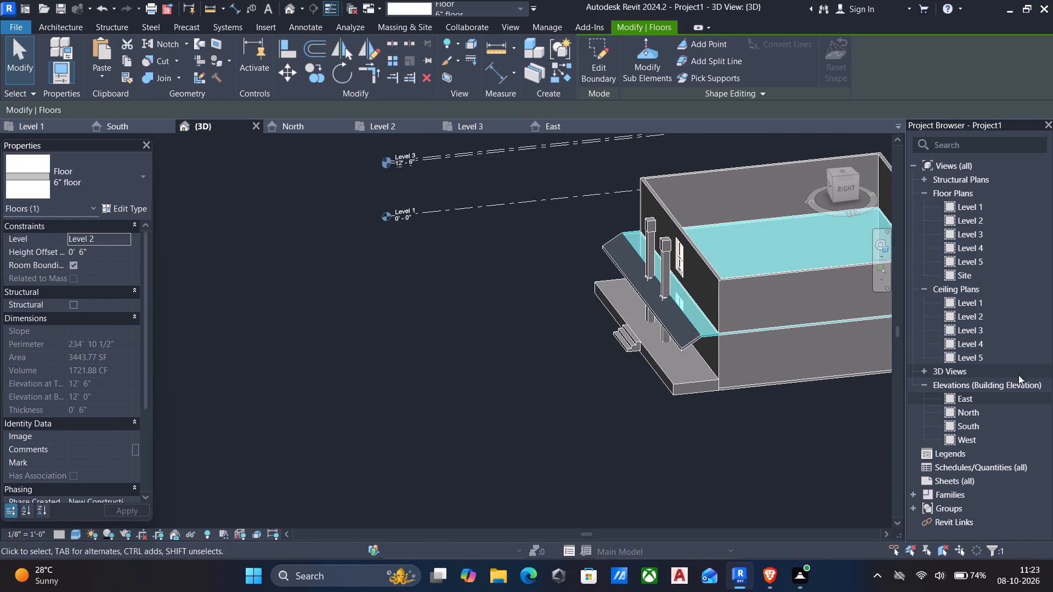
double_click(991, 397)
scroll(538, 283, "down", 4)
middle_click_drag(538, 316, 533, 392)
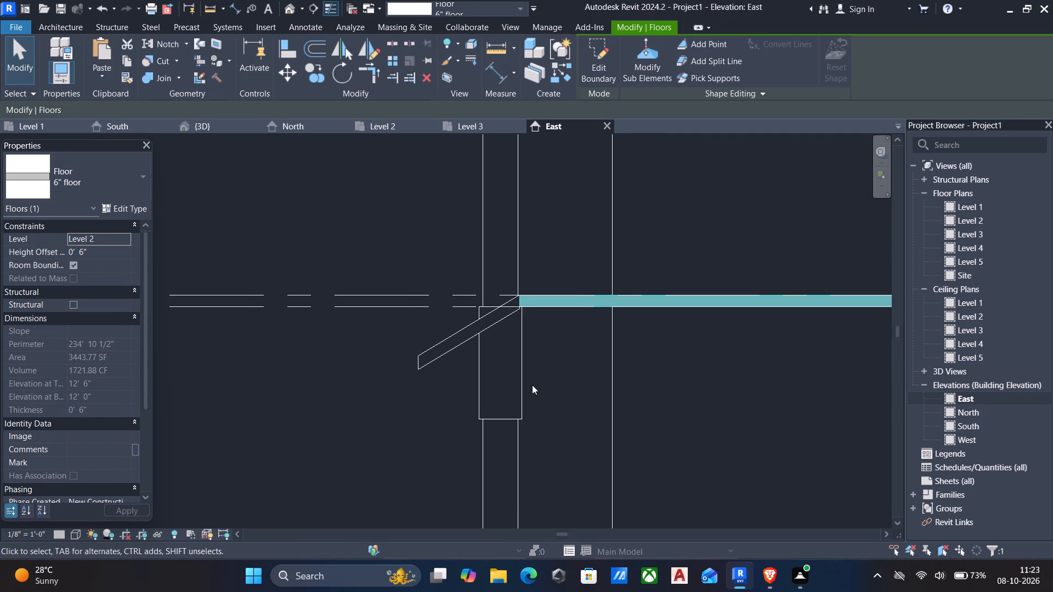
key("Left")
key("Left")
key("Left")
key("Left")
key("Left")
key("Left")
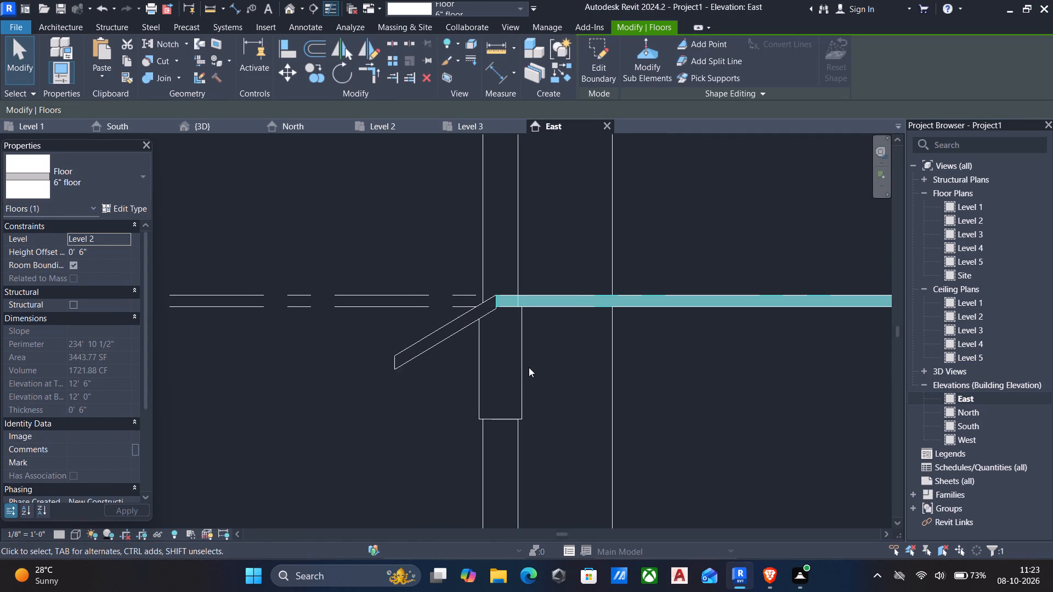
key("Left")
key("Left")
key("Left")
key("Left")
key("Left")
key("Left")
key("Left")
key("Left")
key("Left")
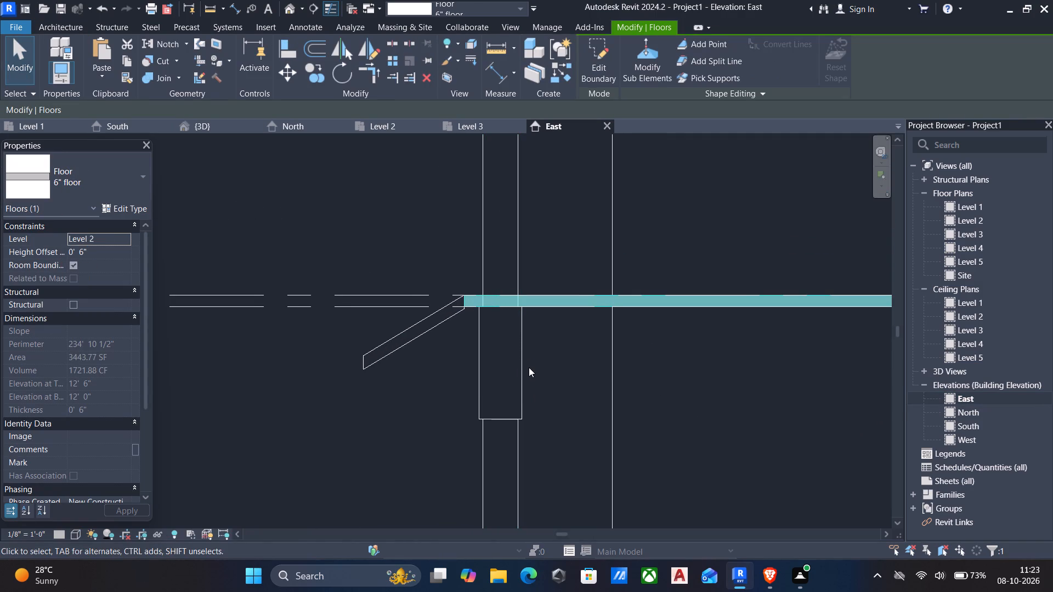
key("Left")
key("Left")
key("Left")
key("Left")
key("Left")
key("Left")
key("Left")
key("Left")
key("Left")
key("Left")
key("Left")
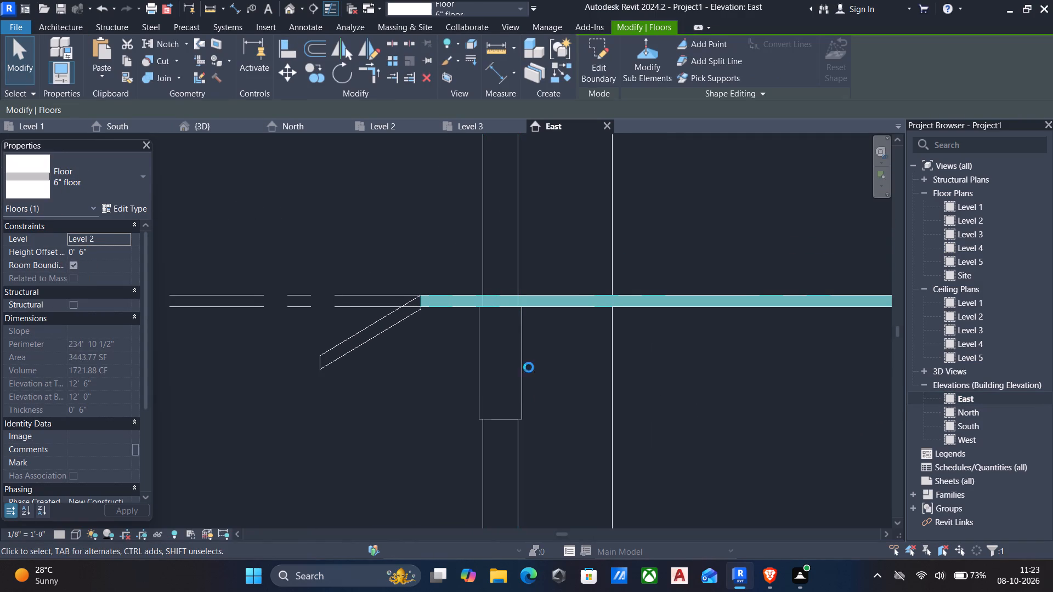
key("Left")
key("Left")
key("Left")
key("Left")
scroll(530, 368, "down", 6)
middle_click_drag(531, 376, 538, 368)
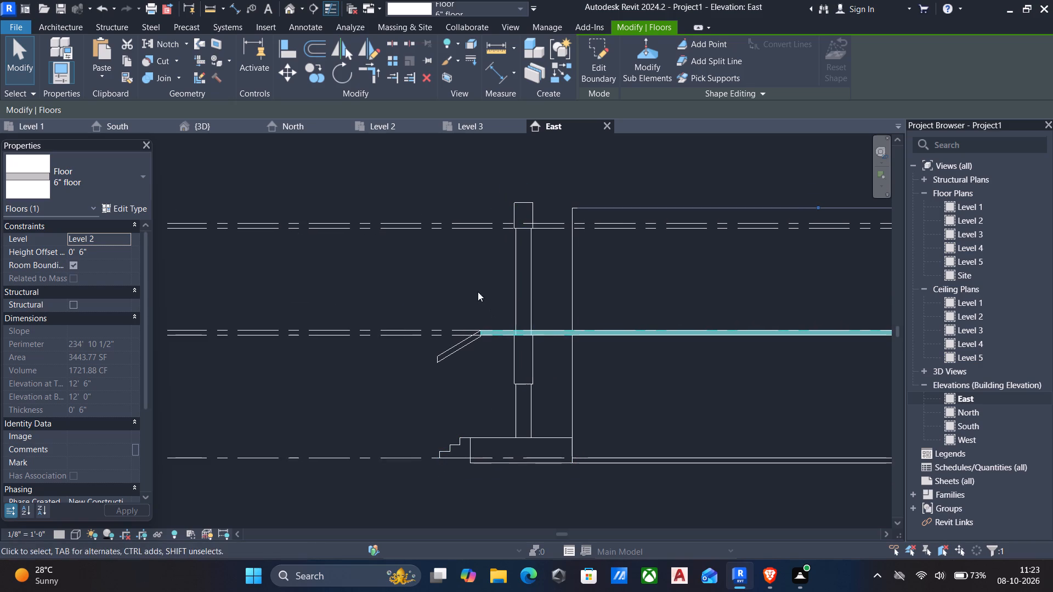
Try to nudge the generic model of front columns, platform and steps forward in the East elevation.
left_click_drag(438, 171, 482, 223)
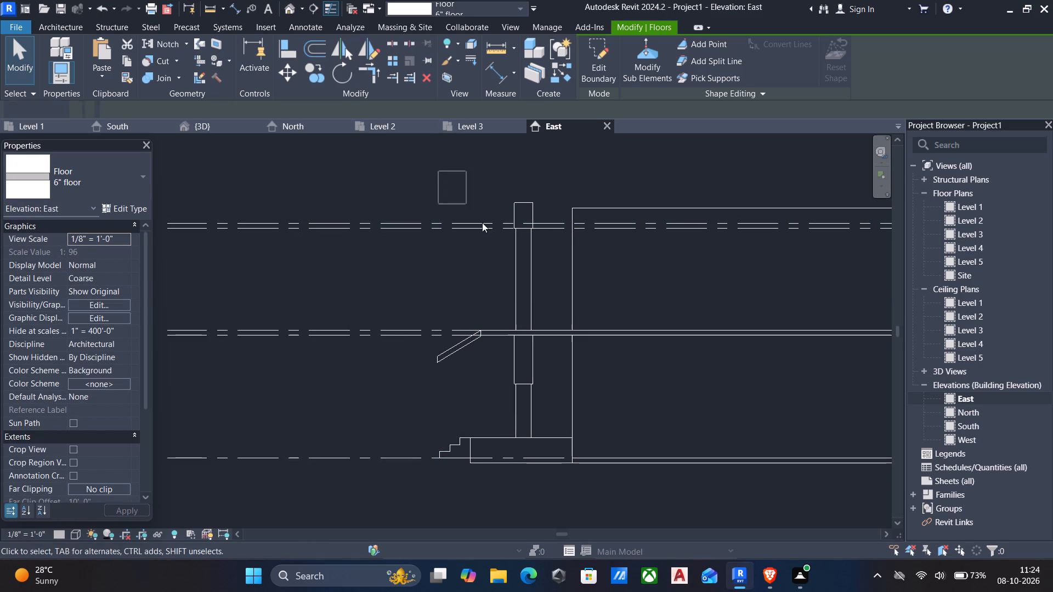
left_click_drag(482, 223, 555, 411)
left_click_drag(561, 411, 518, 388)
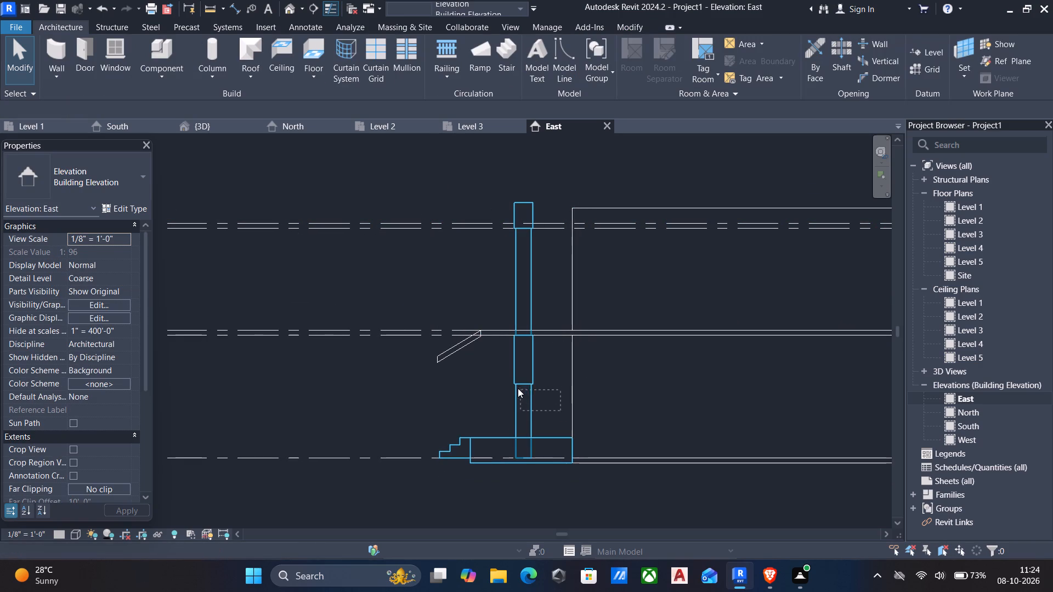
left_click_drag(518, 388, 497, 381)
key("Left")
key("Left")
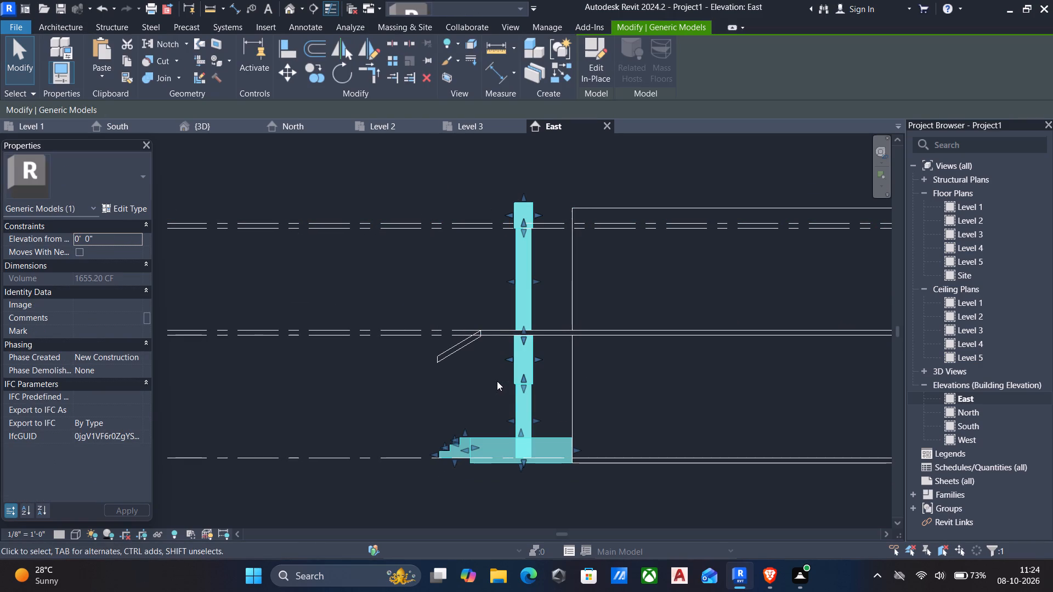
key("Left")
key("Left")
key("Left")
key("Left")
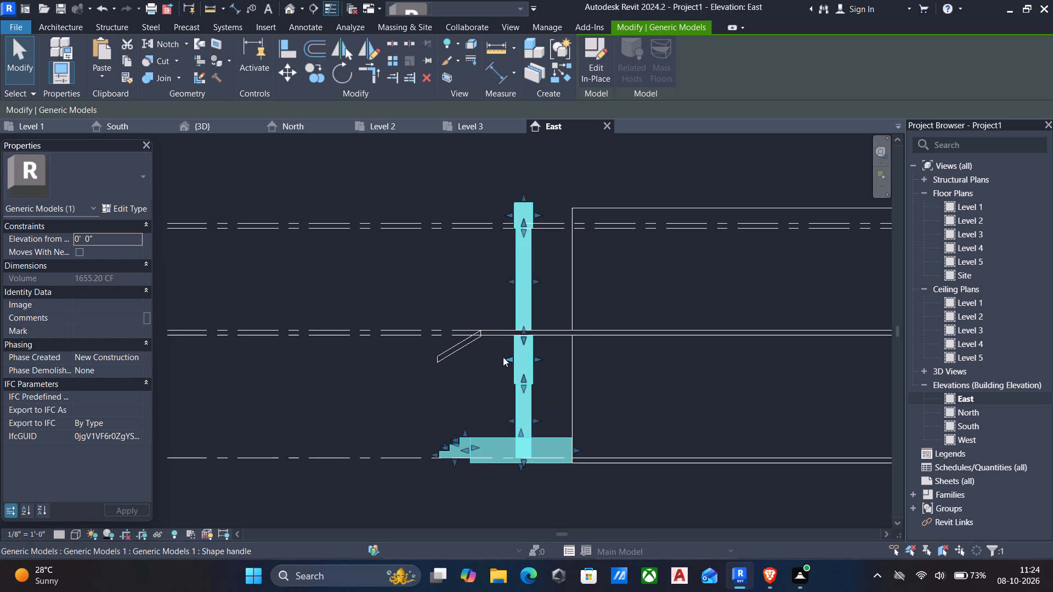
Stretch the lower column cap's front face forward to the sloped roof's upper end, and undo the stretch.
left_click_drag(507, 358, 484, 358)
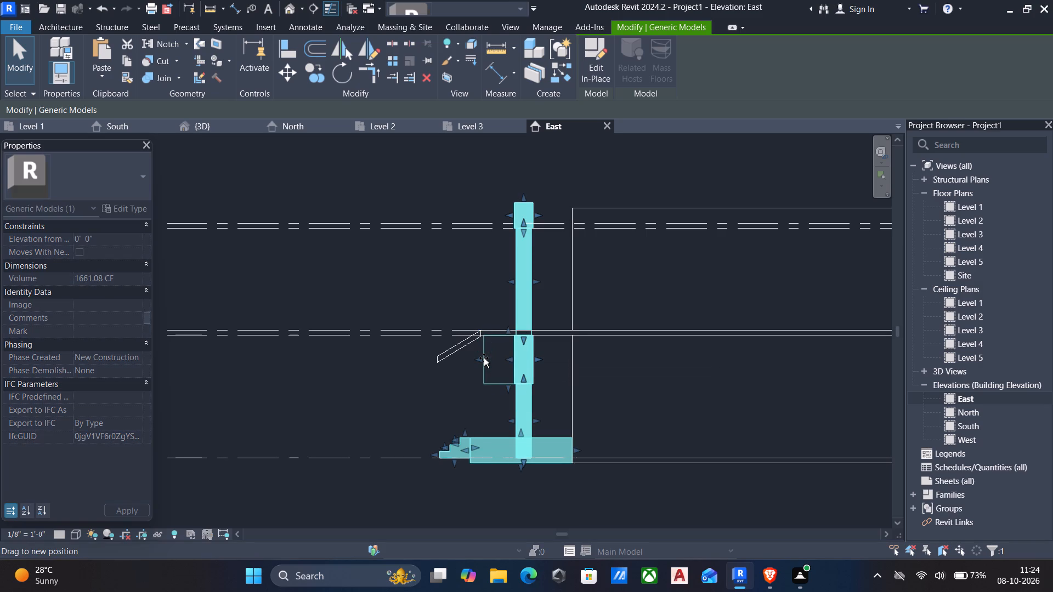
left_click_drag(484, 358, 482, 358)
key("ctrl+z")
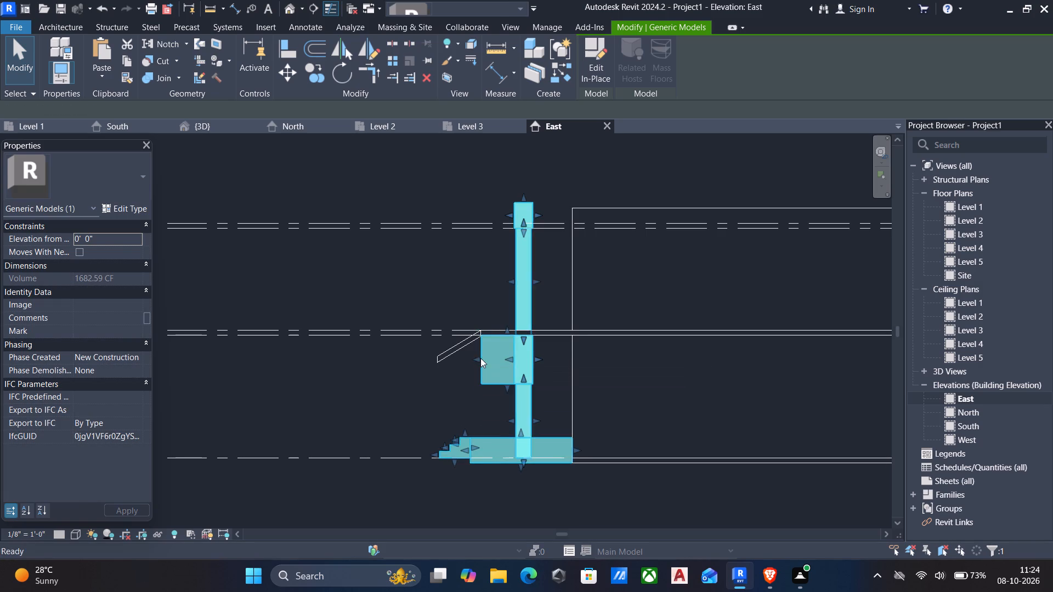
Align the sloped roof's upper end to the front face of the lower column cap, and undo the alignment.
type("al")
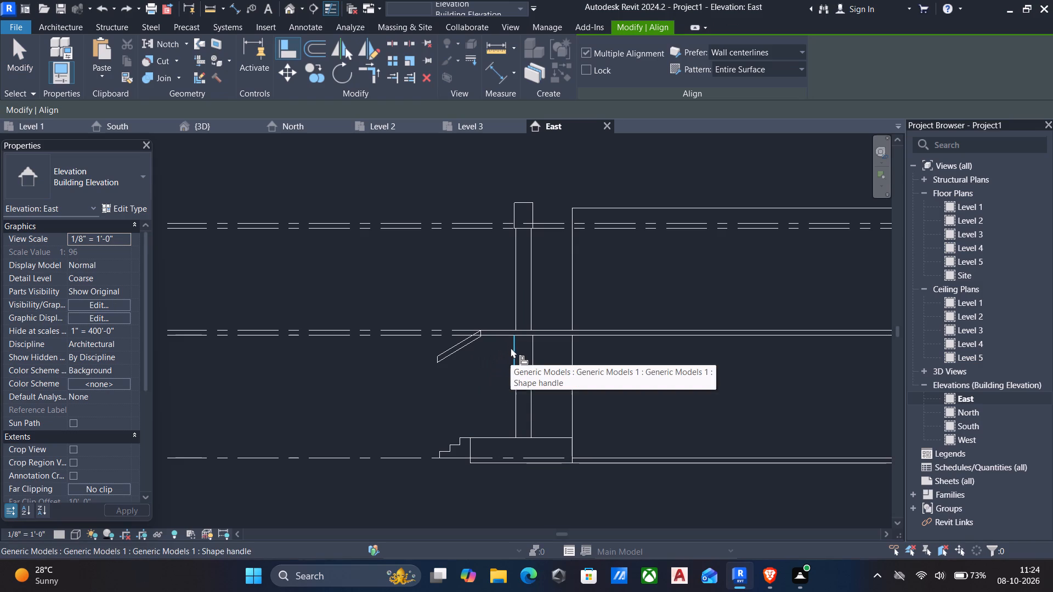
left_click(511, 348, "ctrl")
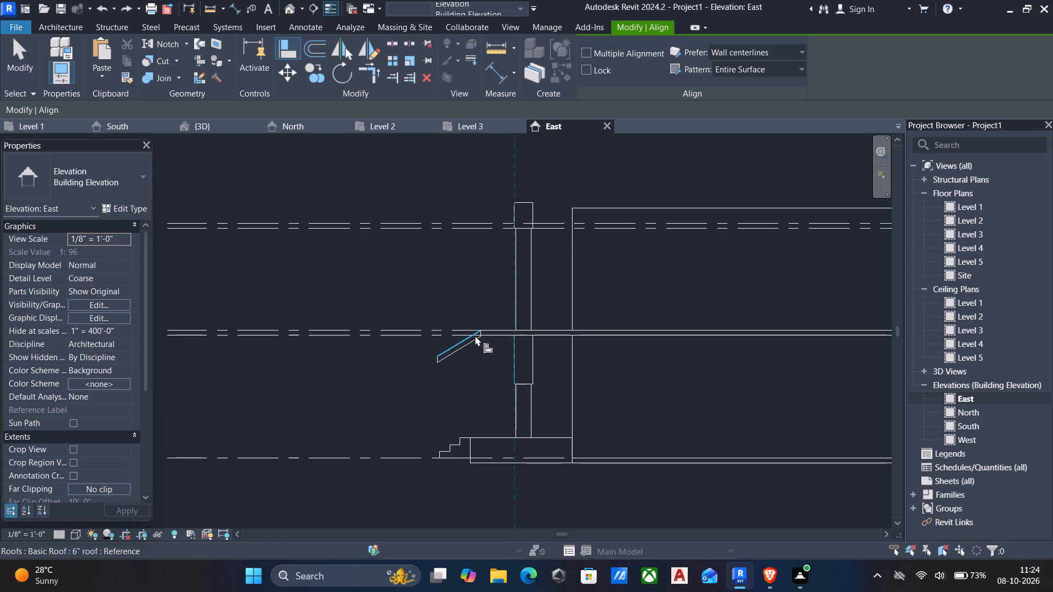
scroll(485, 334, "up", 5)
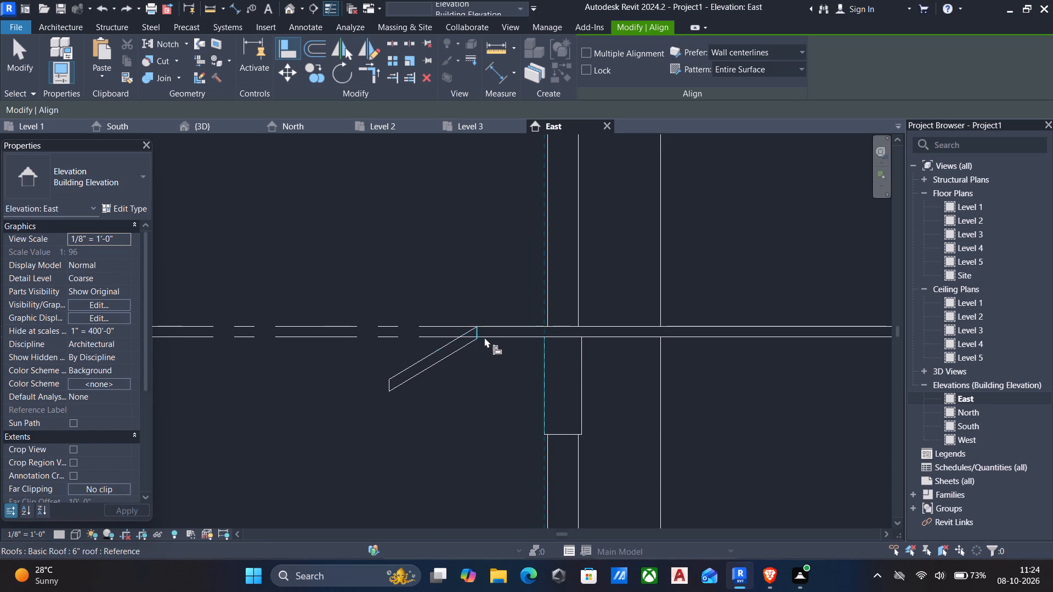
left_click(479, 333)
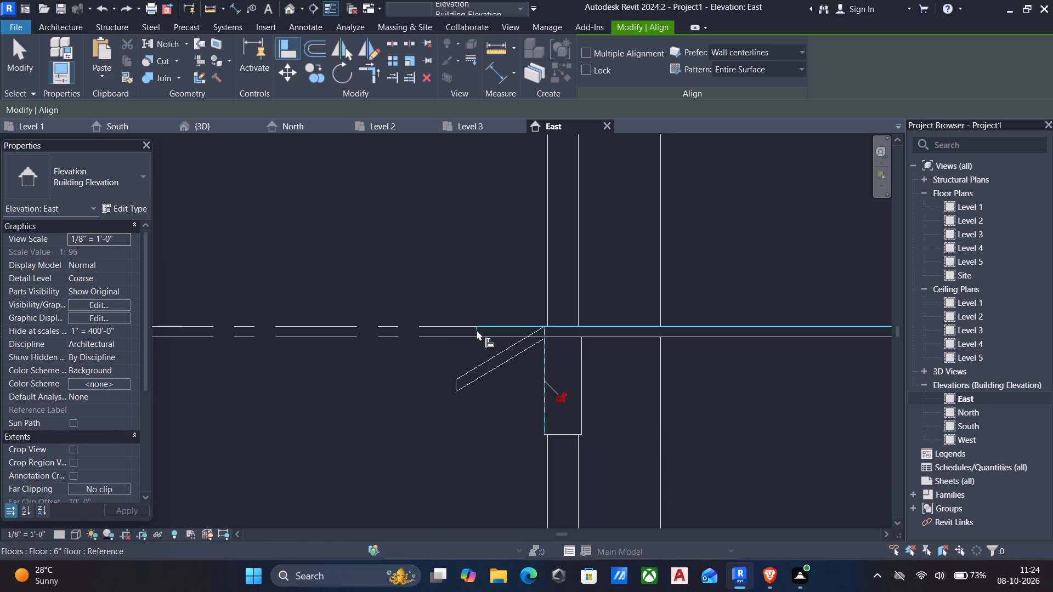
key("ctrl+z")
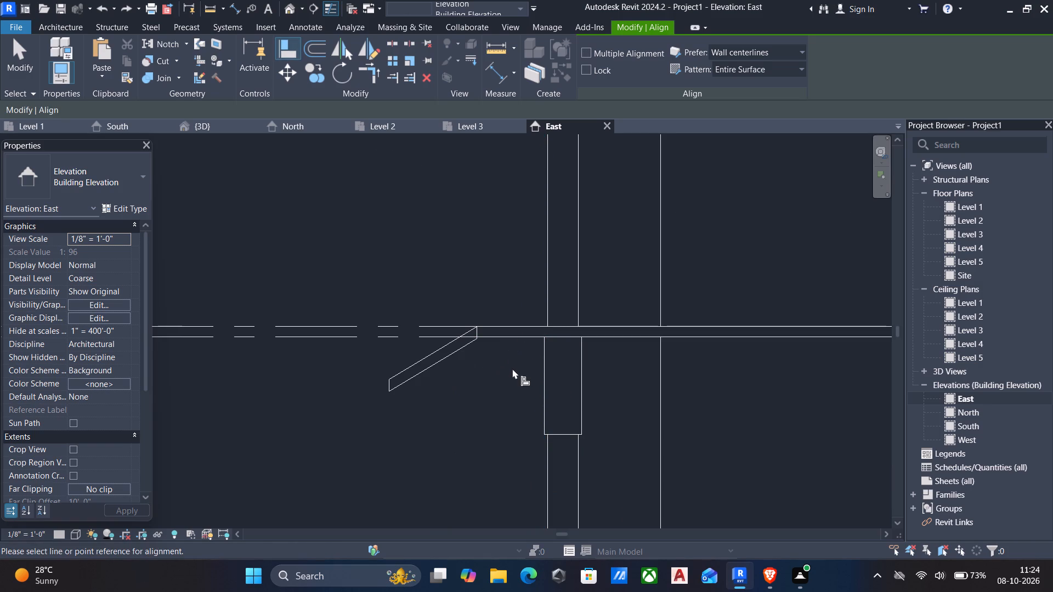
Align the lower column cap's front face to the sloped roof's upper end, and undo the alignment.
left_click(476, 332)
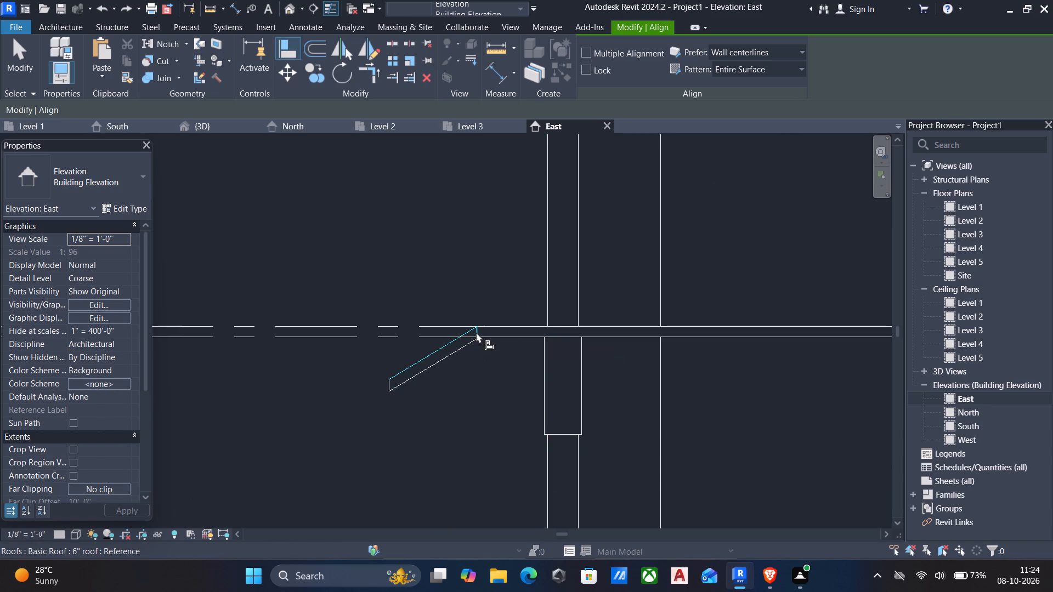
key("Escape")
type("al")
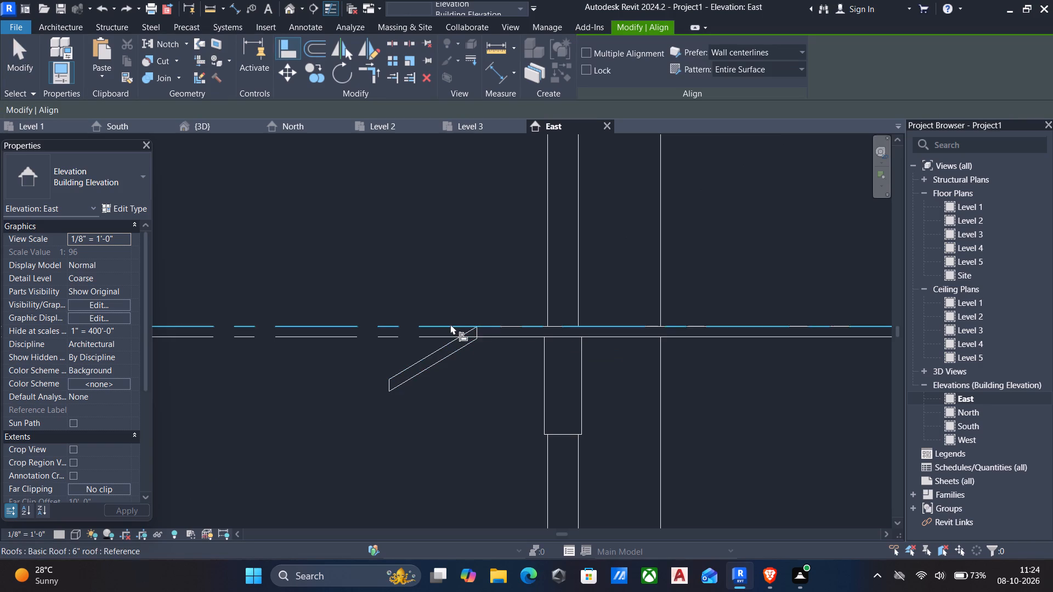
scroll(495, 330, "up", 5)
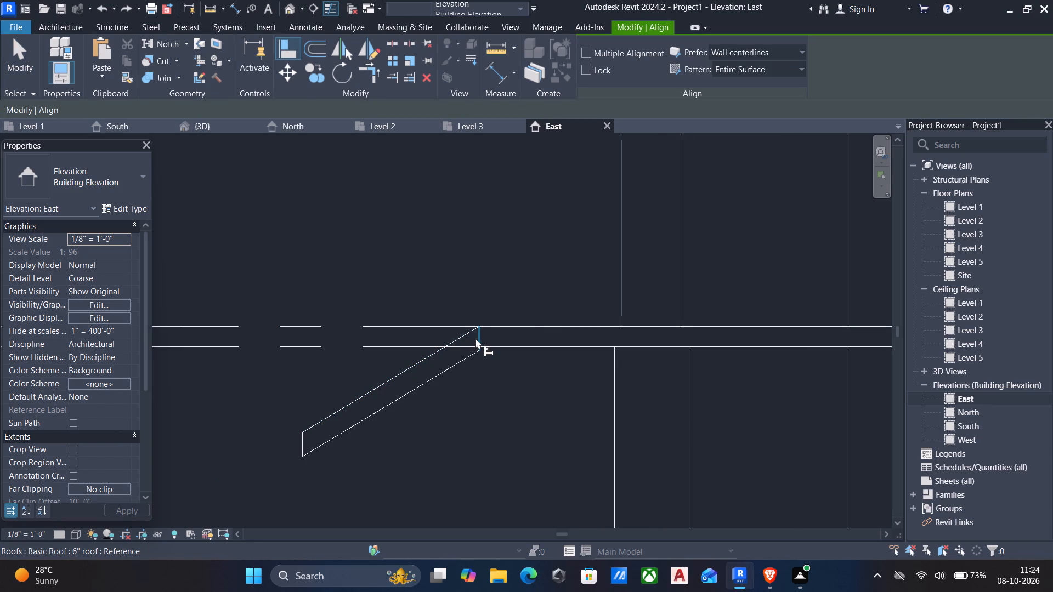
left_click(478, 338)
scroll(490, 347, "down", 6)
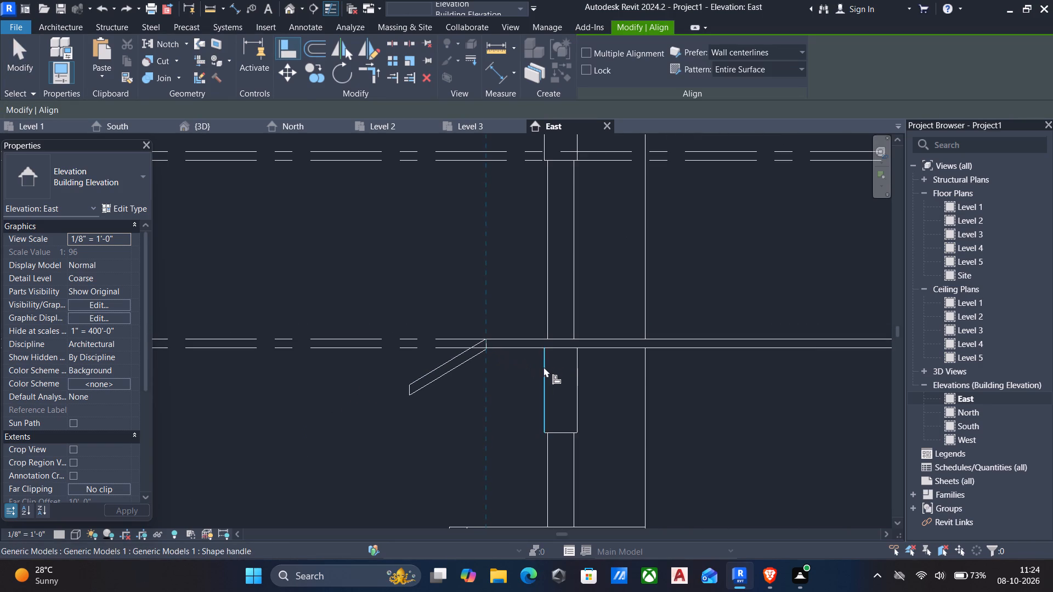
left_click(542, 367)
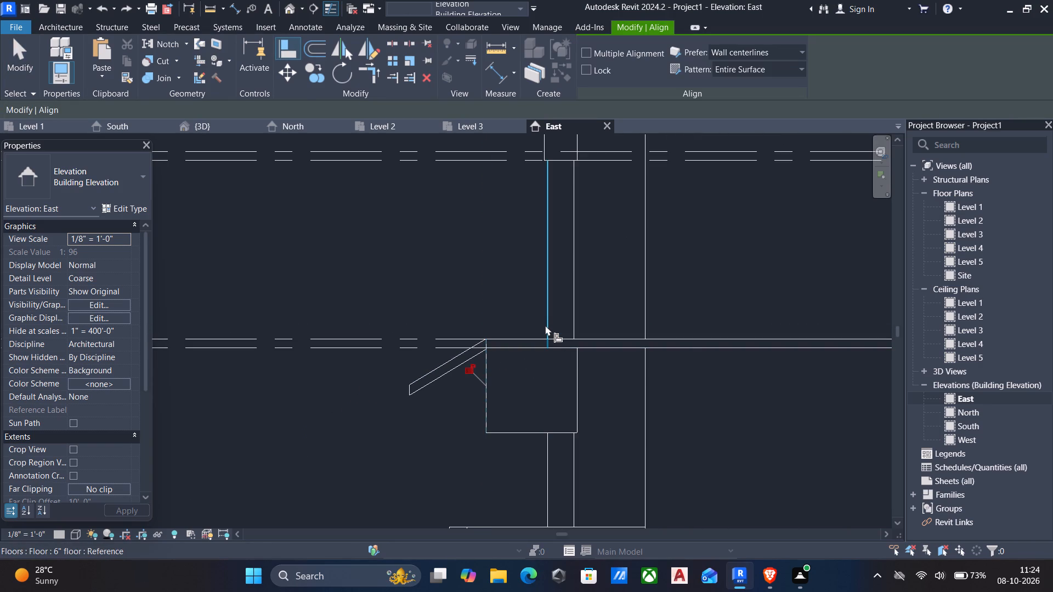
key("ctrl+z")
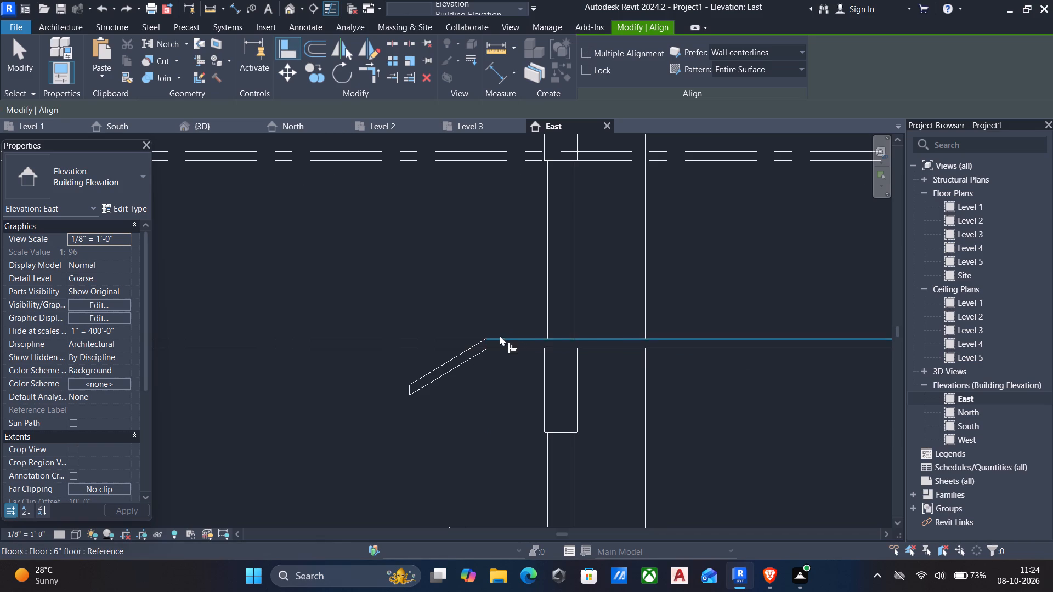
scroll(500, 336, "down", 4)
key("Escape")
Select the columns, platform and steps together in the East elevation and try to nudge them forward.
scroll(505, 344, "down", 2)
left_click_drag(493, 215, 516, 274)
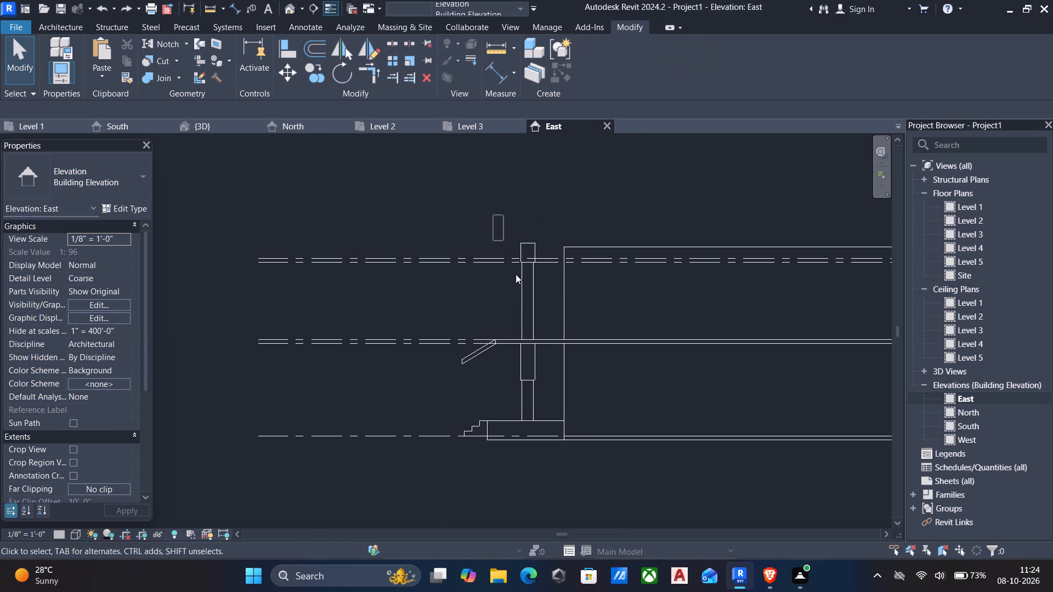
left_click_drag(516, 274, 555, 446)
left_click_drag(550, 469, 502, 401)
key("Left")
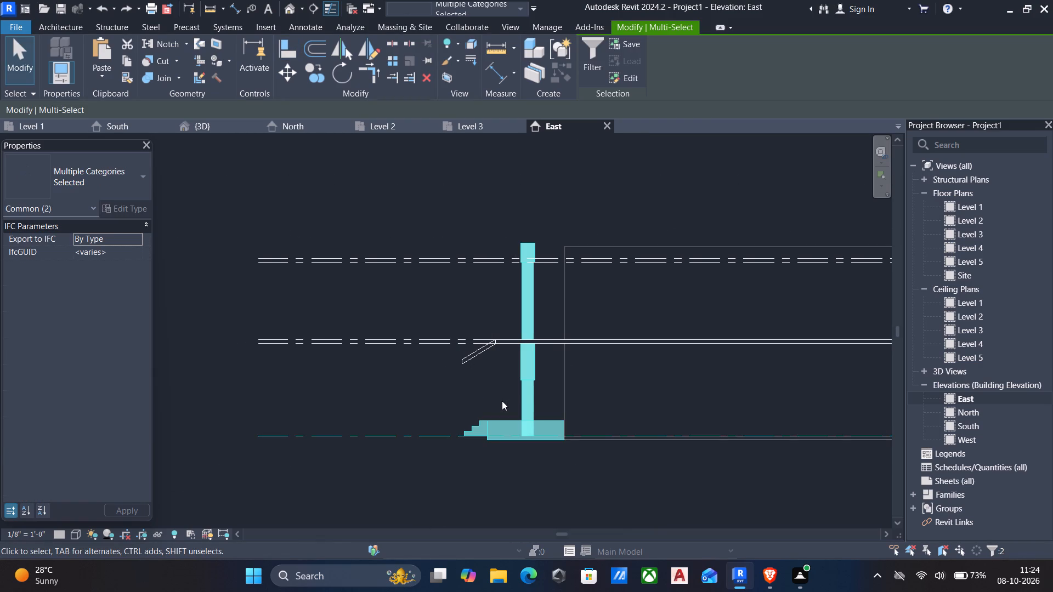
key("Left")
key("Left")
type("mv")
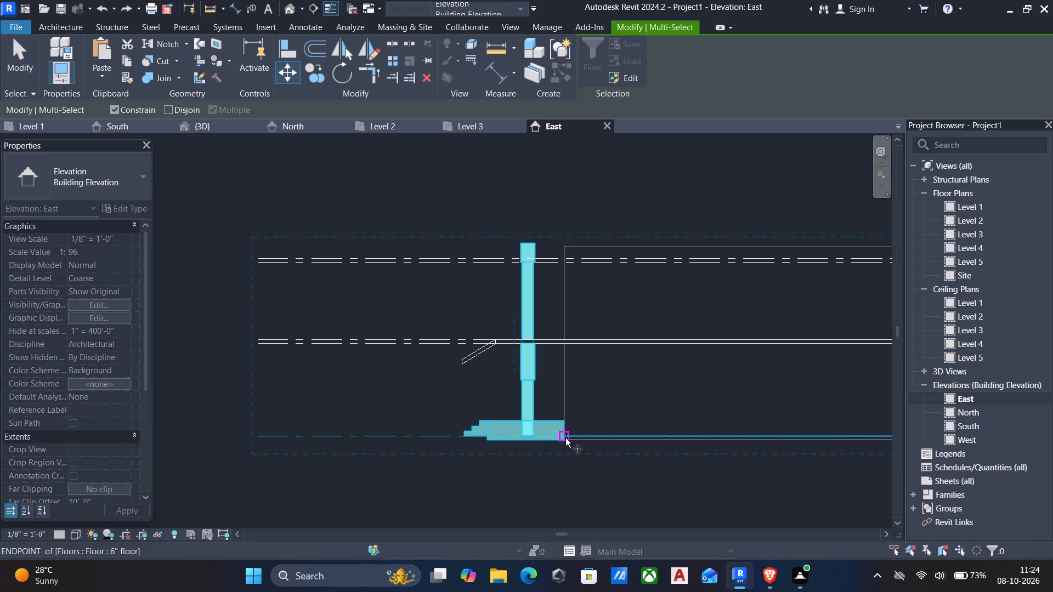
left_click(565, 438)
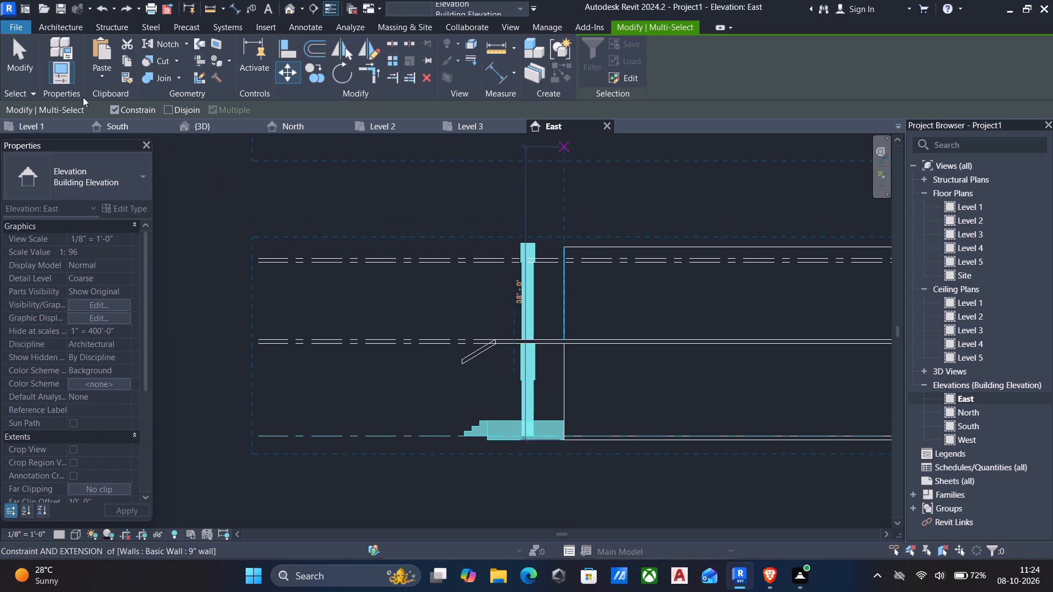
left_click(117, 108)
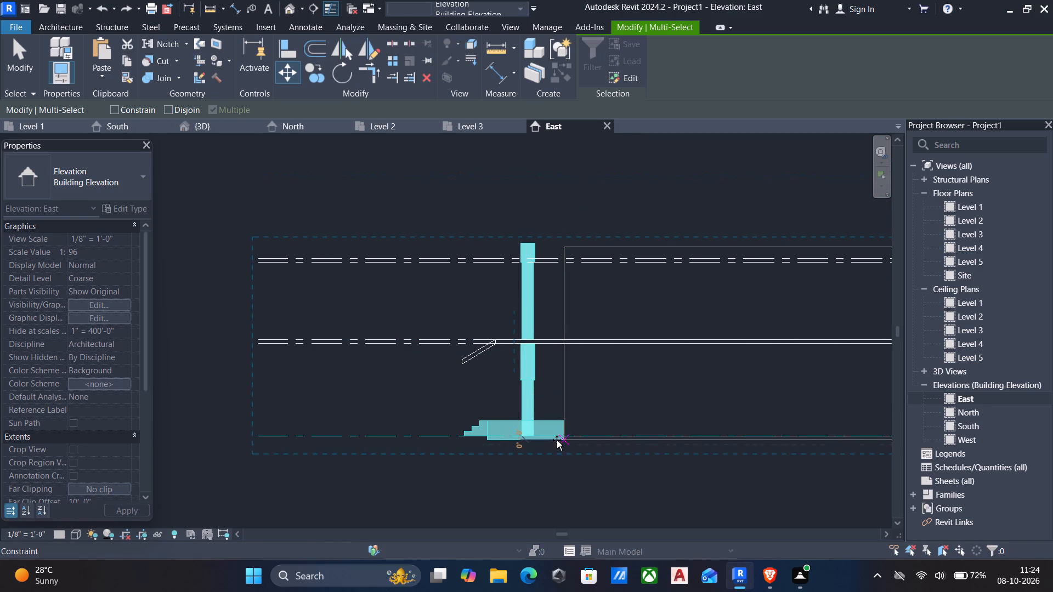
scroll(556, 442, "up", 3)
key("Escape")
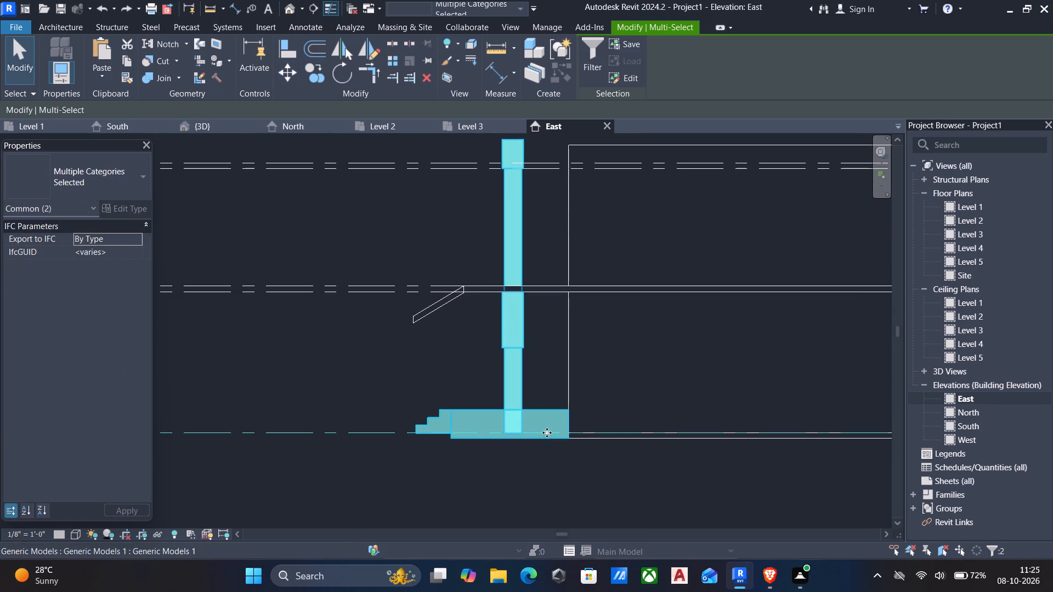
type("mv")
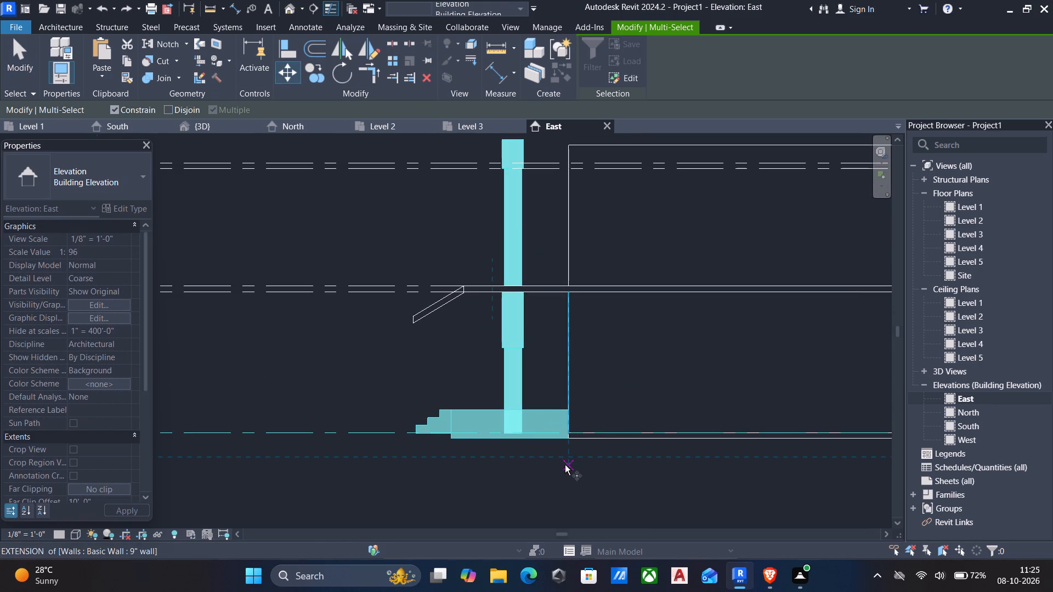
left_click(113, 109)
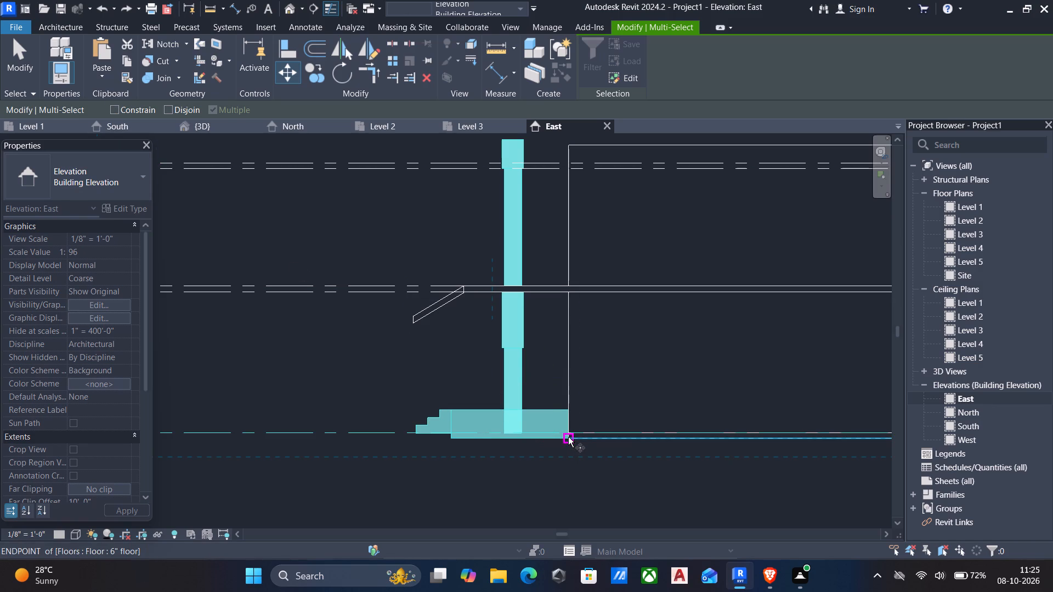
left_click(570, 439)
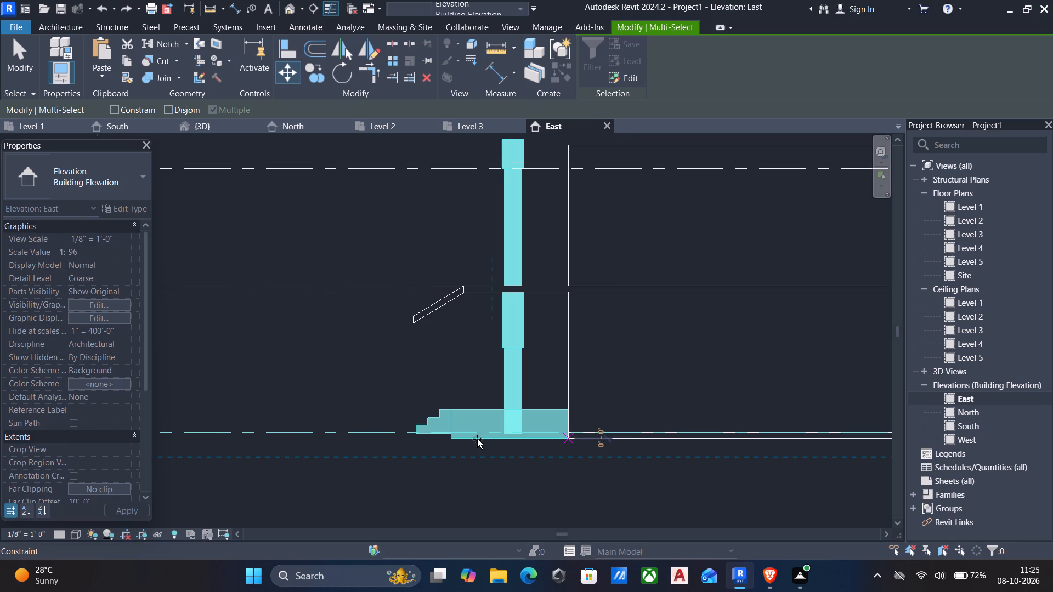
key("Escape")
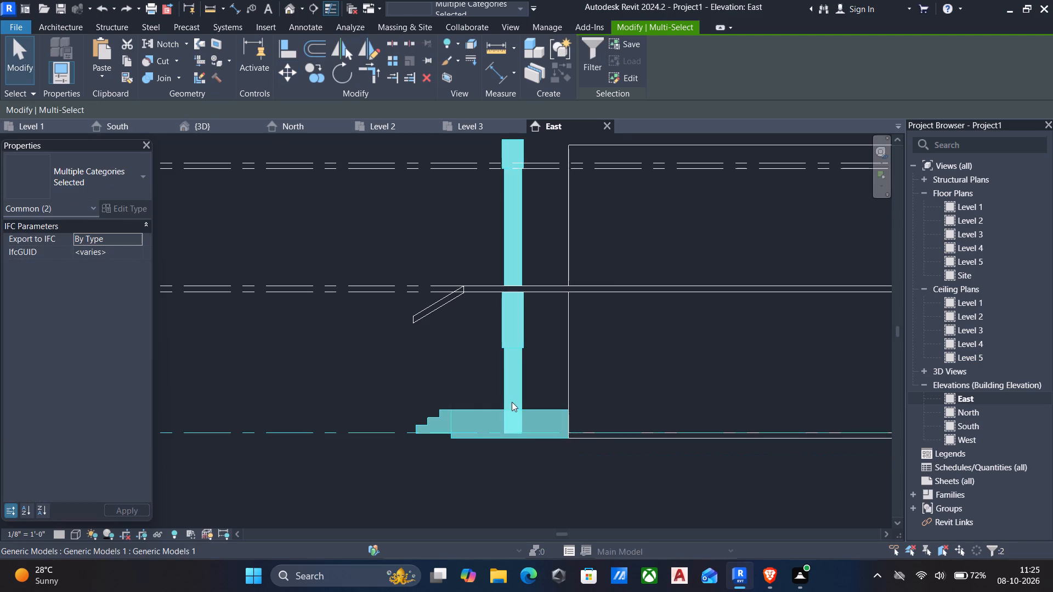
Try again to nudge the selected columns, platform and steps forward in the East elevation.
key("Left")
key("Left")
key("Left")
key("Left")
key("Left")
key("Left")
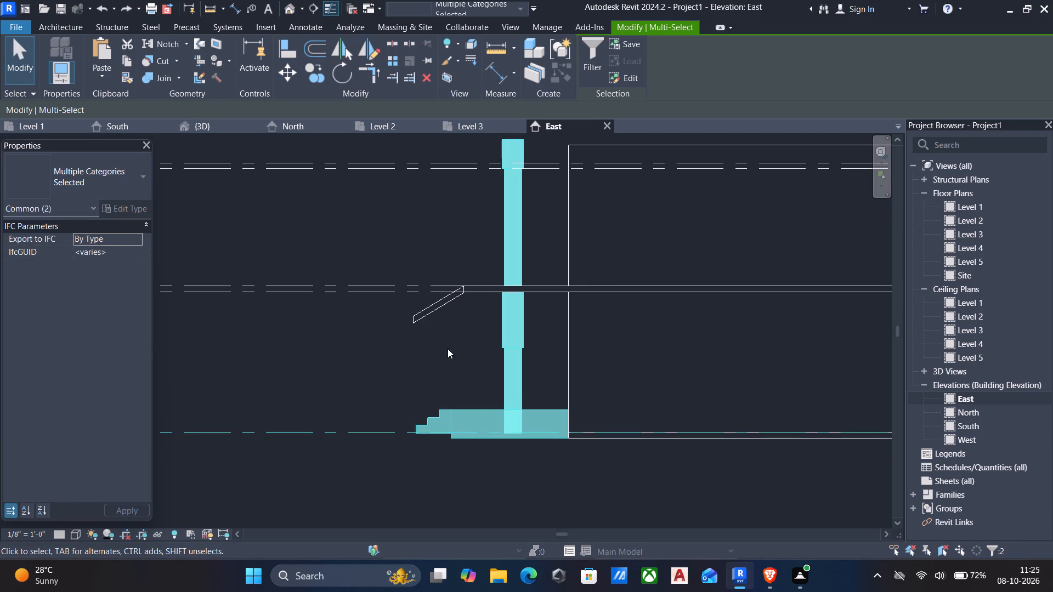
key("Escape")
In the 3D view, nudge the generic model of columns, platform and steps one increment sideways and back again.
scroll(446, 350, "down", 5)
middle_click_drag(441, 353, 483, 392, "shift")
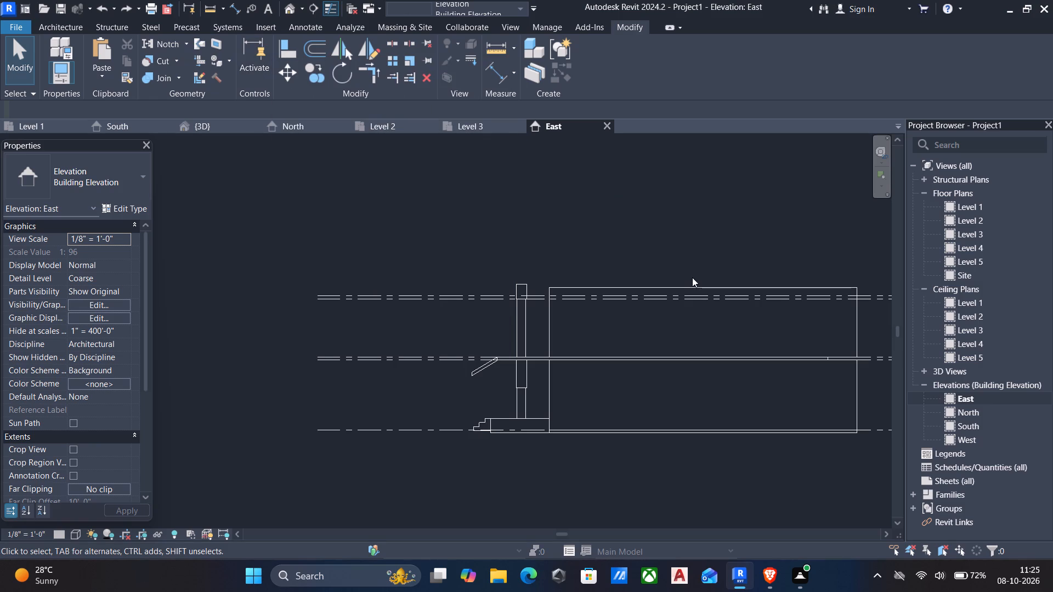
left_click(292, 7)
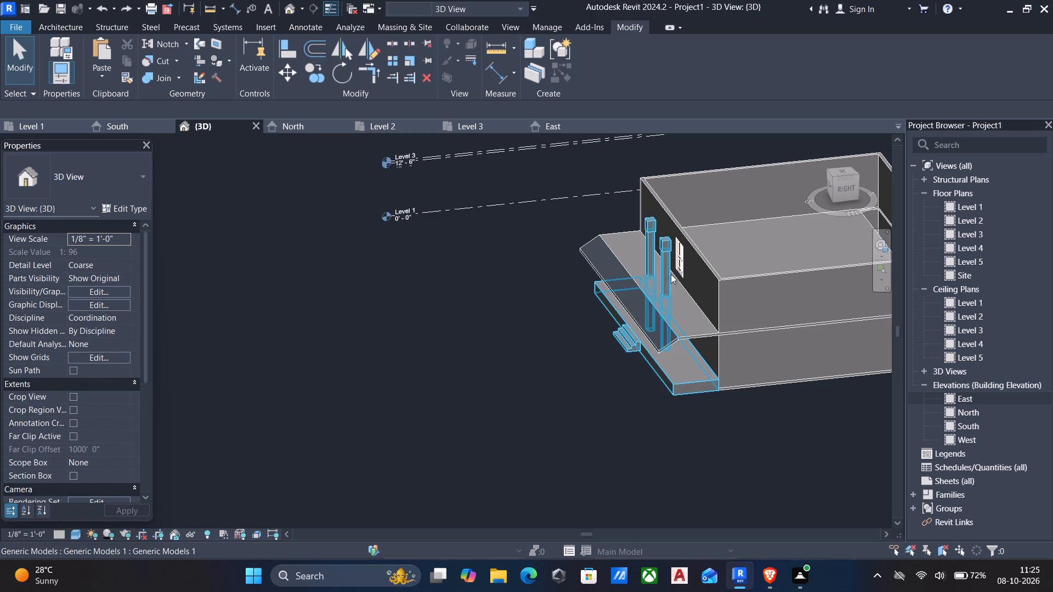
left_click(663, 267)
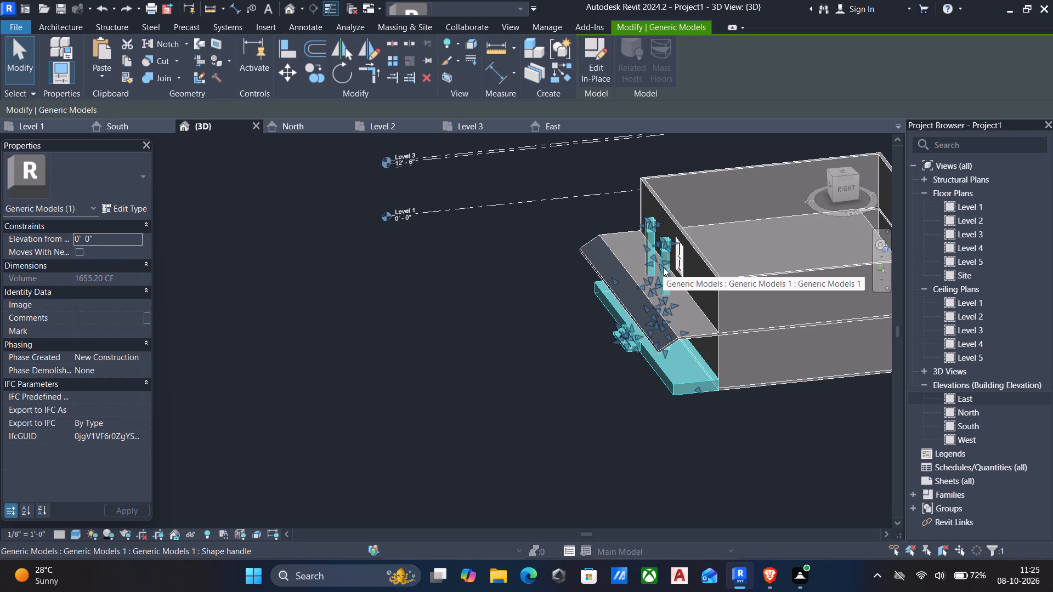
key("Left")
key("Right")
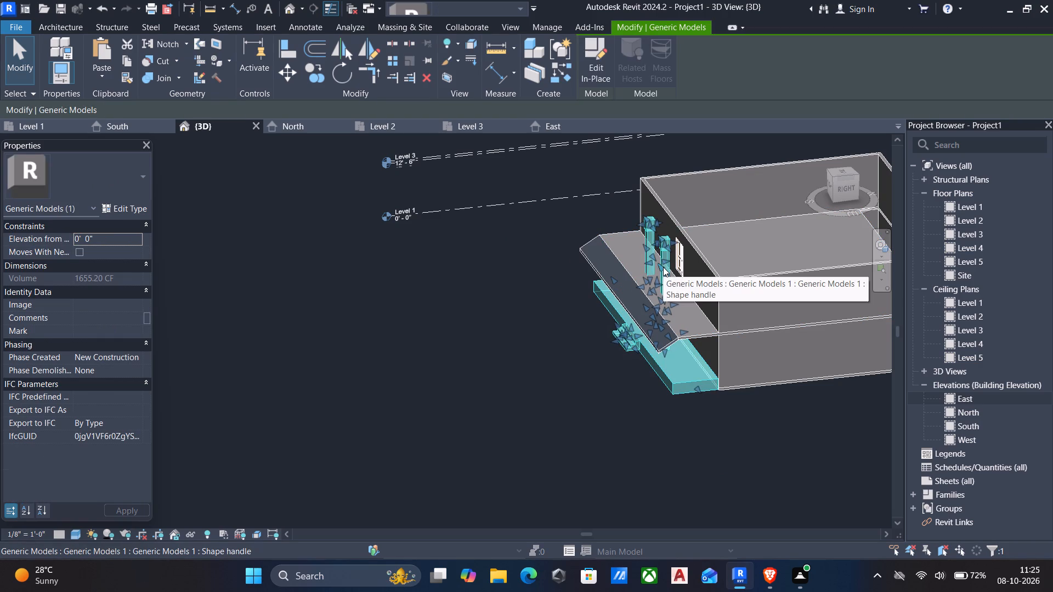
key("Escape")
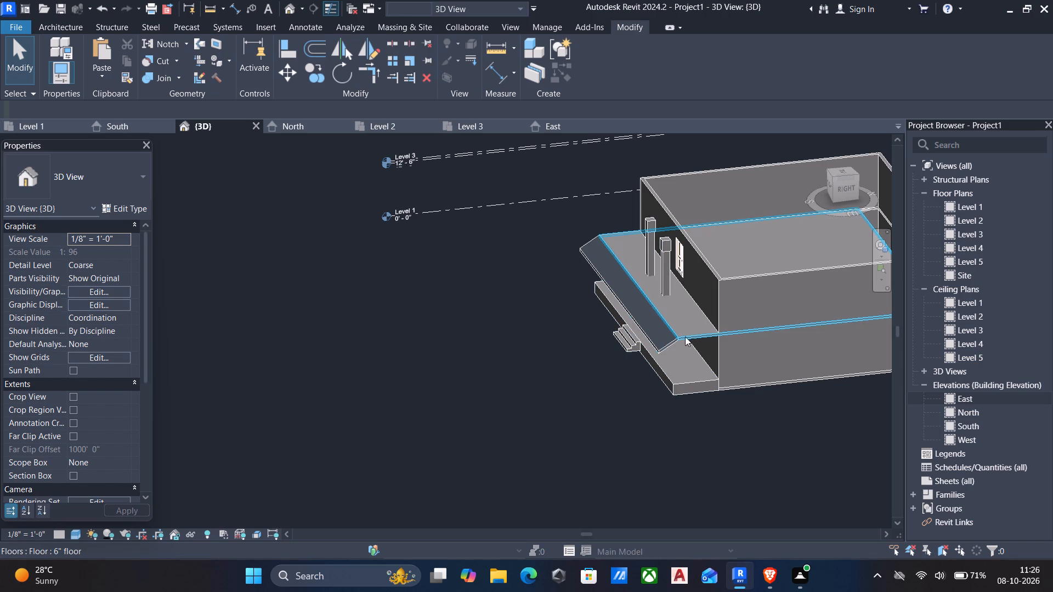
Open the generic model of front columns, platform and steps for in-place editing in the 3D view.
scroll(661, 338, "down", 3)
middle_click_drag(652, 345, 772, 301, "shift")
scroll(766, 303, "up", 5)
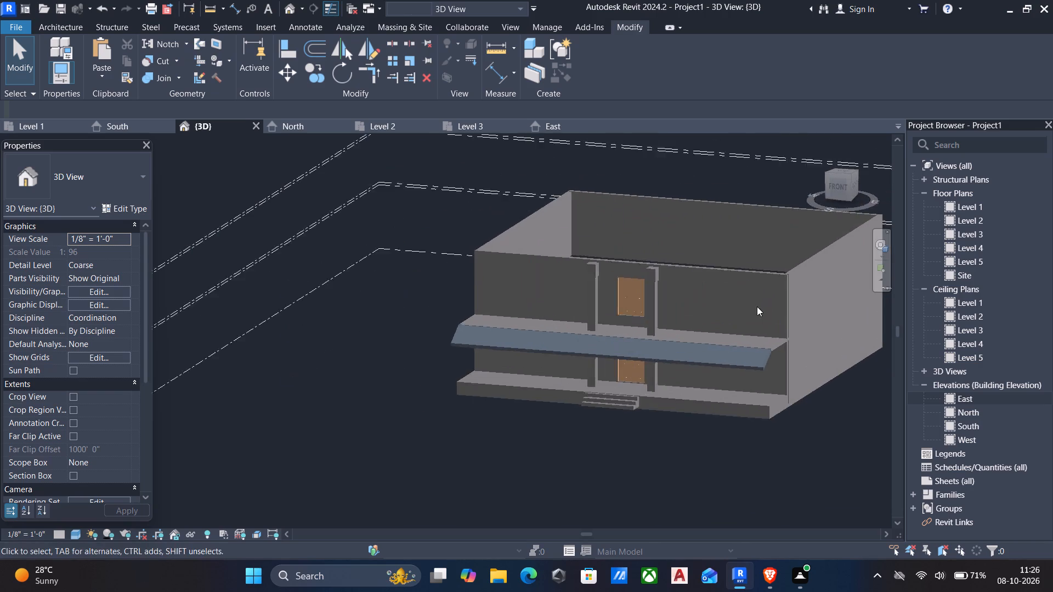
scroll(708, 357, "up", 5)
middle_click_drag(615, 396, 644, 294)
scroll(583, 317, "up", 4)
scroll(501, 336, "down", 1)
middle_click_drag(501, 336, 470, 340)
scroll(485, 368, "down", 4)
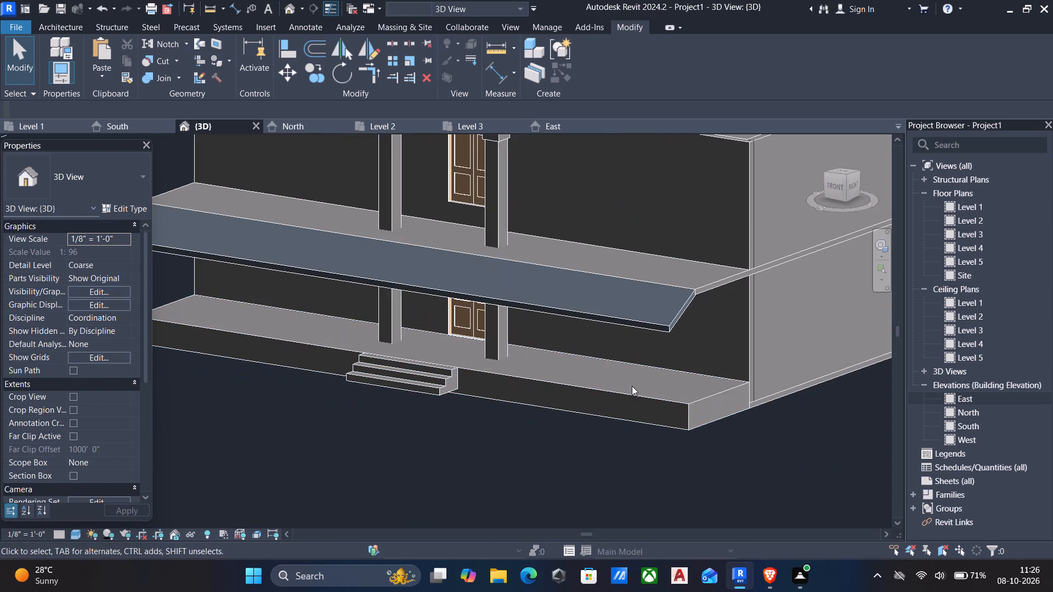
left_click(630, 392)
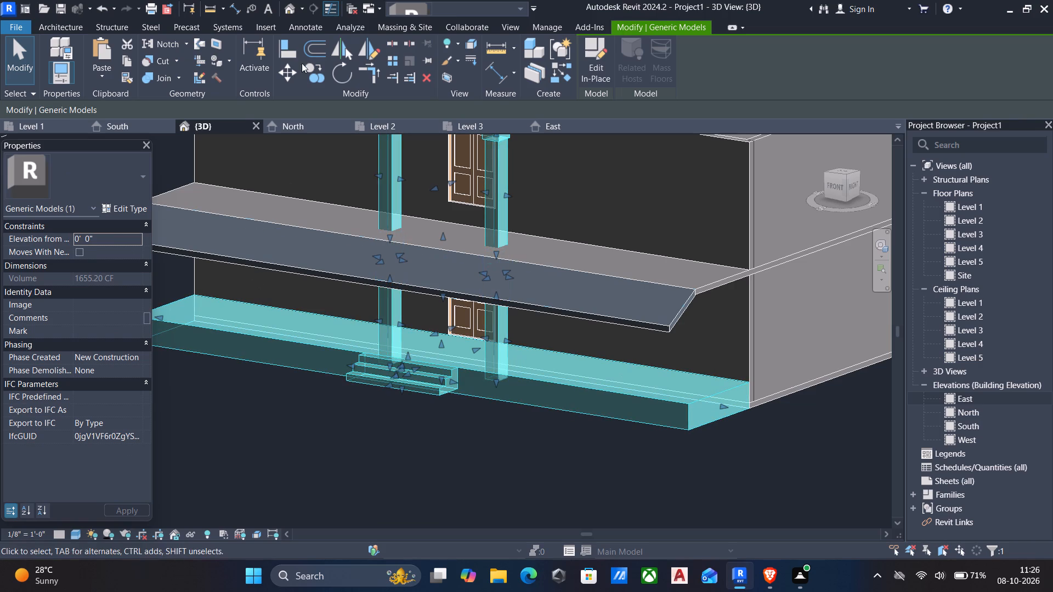
left_click(601, 63)
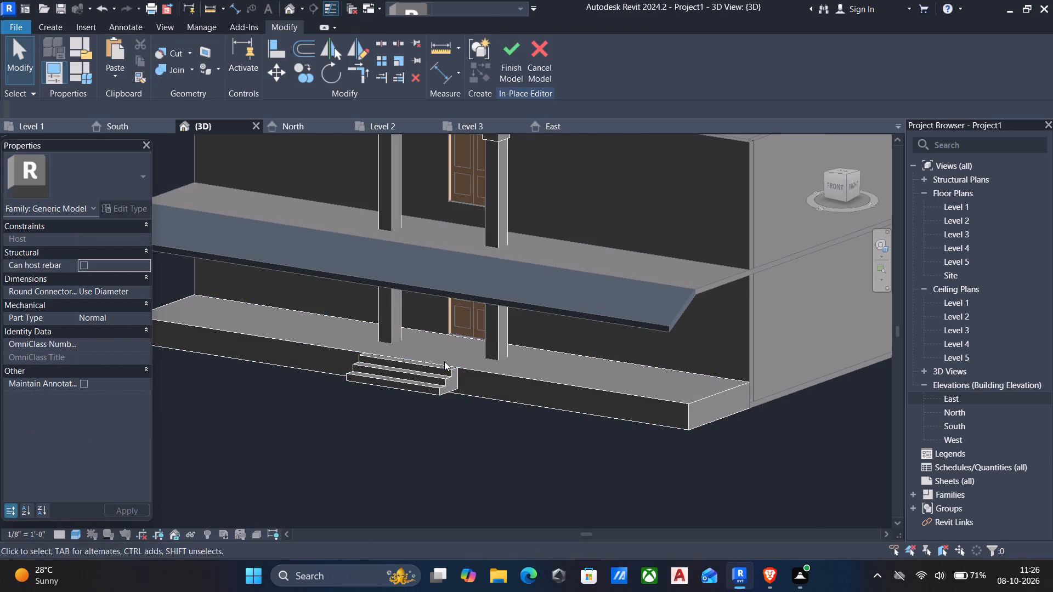
Pull the front platform extrusion's front face back toward the building, to a depth of about 5' 6".
left_click(474, 369)
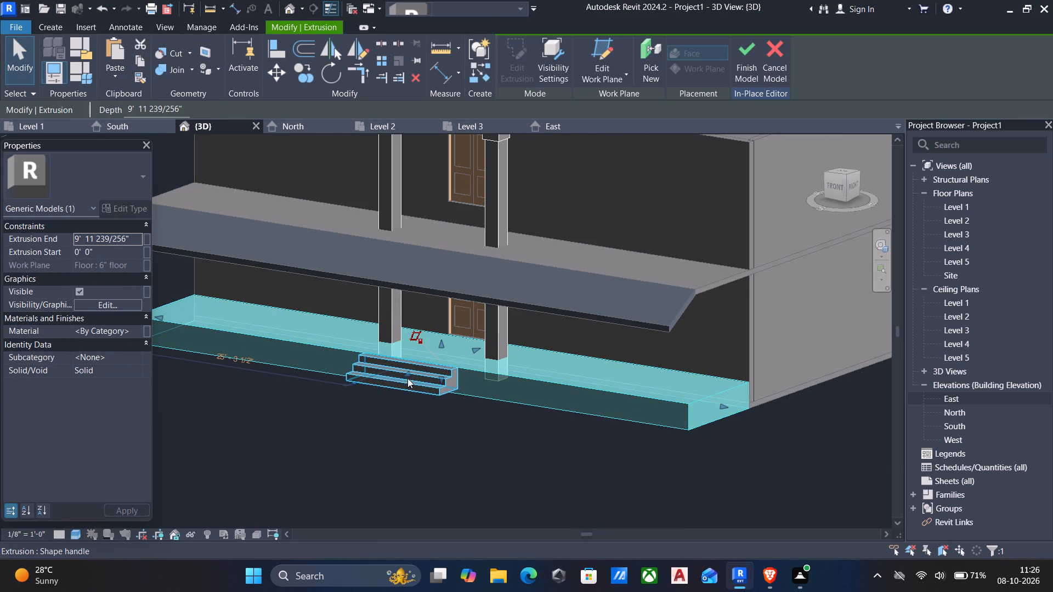
left_click_drag(404, 374, 422, 361)
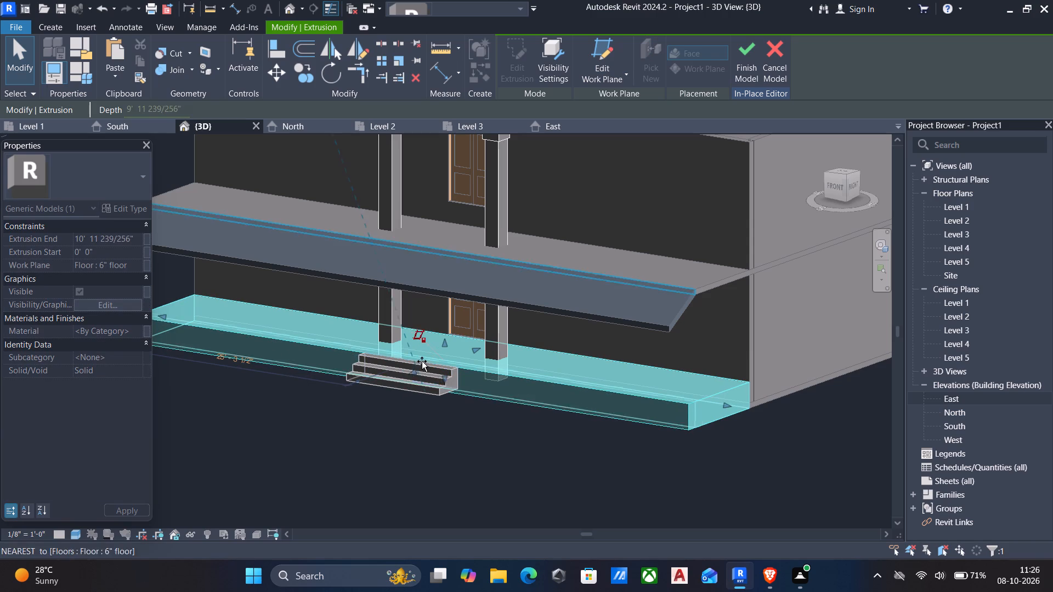
left_click_drag(422, 361, 433, 352)
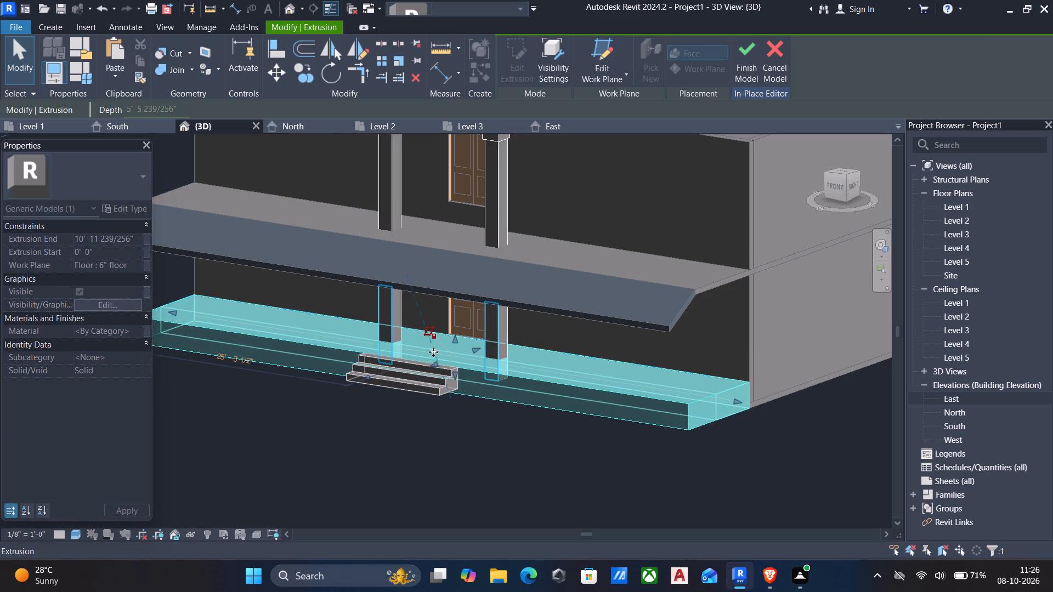
key("Escape")
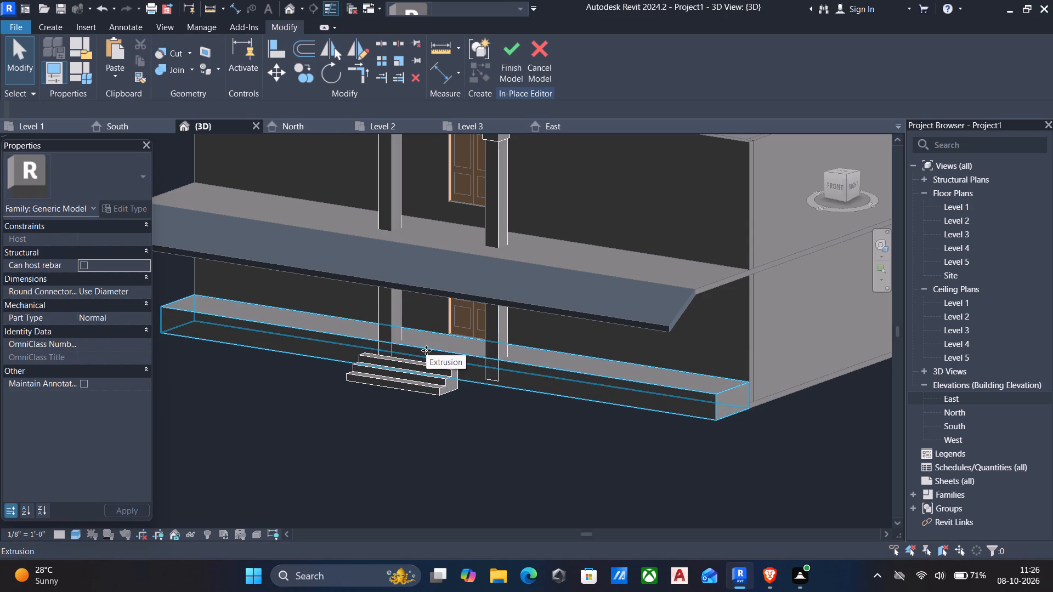
Move the steps extrusion about 4' 3" toward the front platform, working from the right side of the model.
scroll(426, 350, "up", 10)
scroll(386, 341, "down", 3)
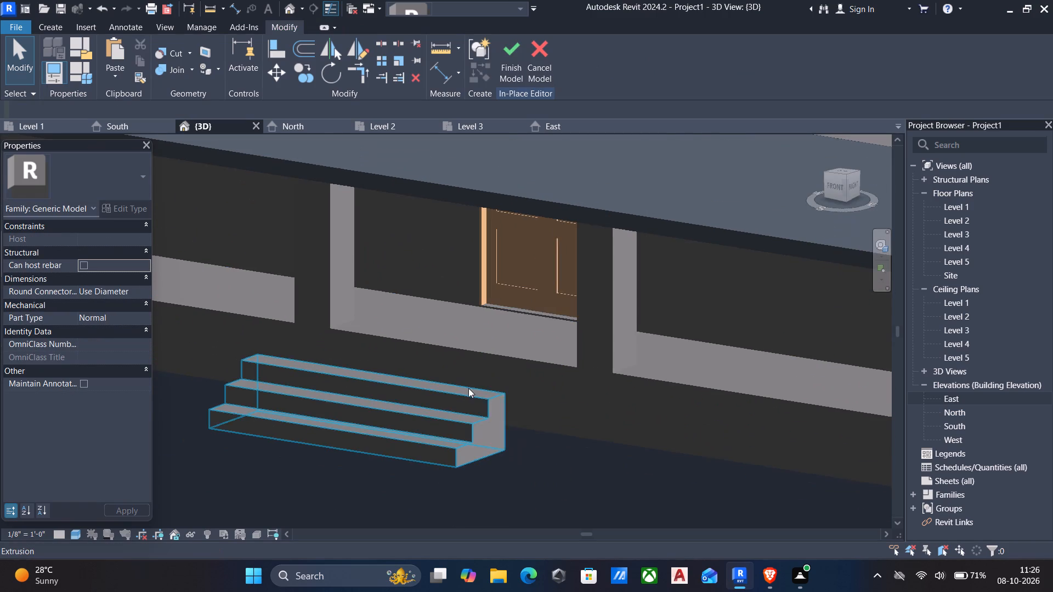
left_click(490, 402)
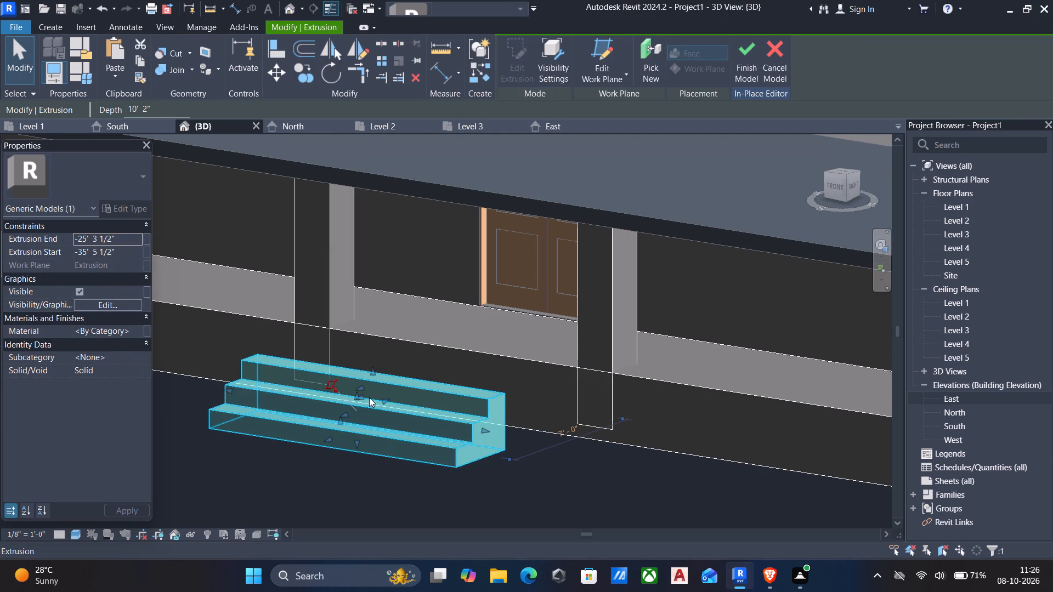
scroll(372, 411, "down", 4)
middle_click_drag(364, 414, 331, 419)
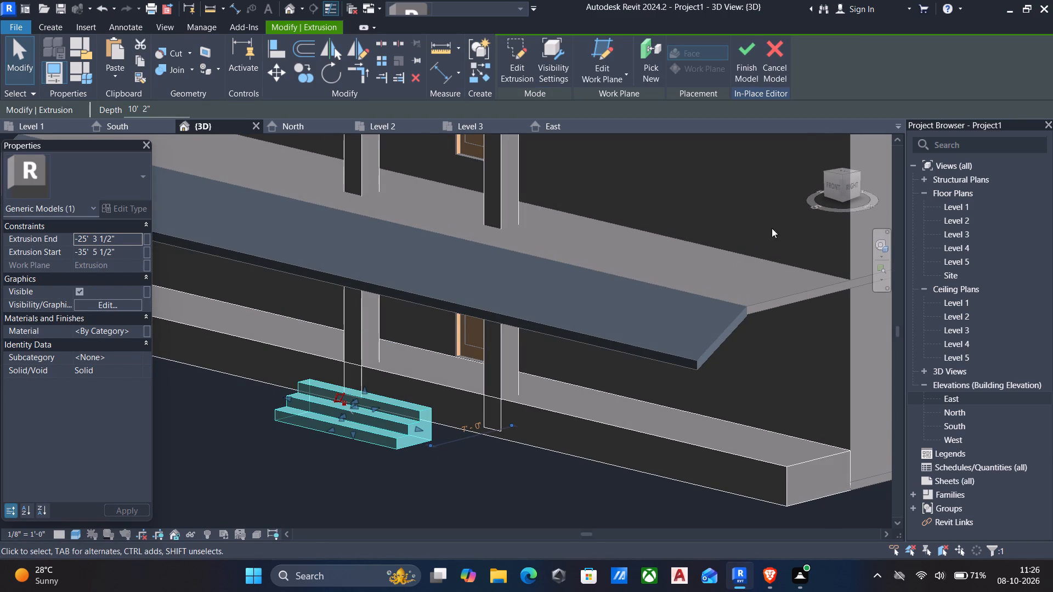
left_click(849, 188)
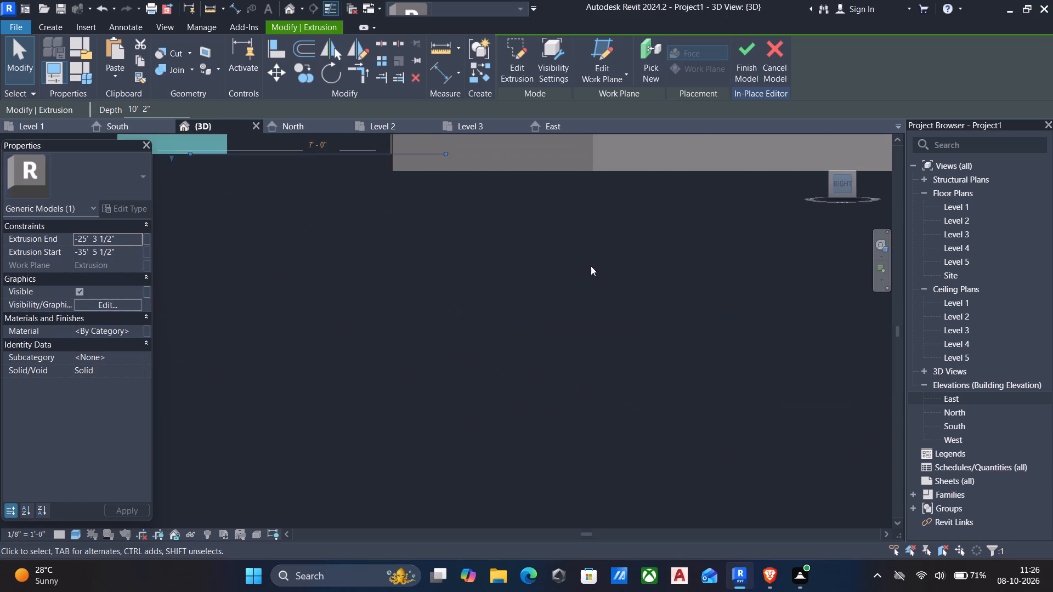
scroll(558, 268, "down", 4)
type("mv")
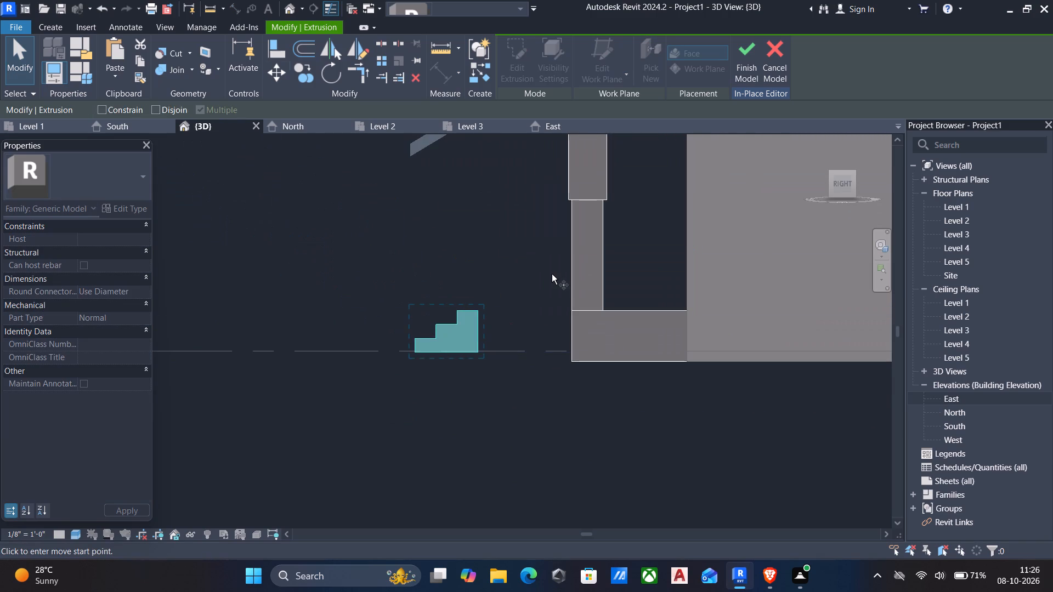
scroll(482, 351, "up", 4)
left_click(485, 349)
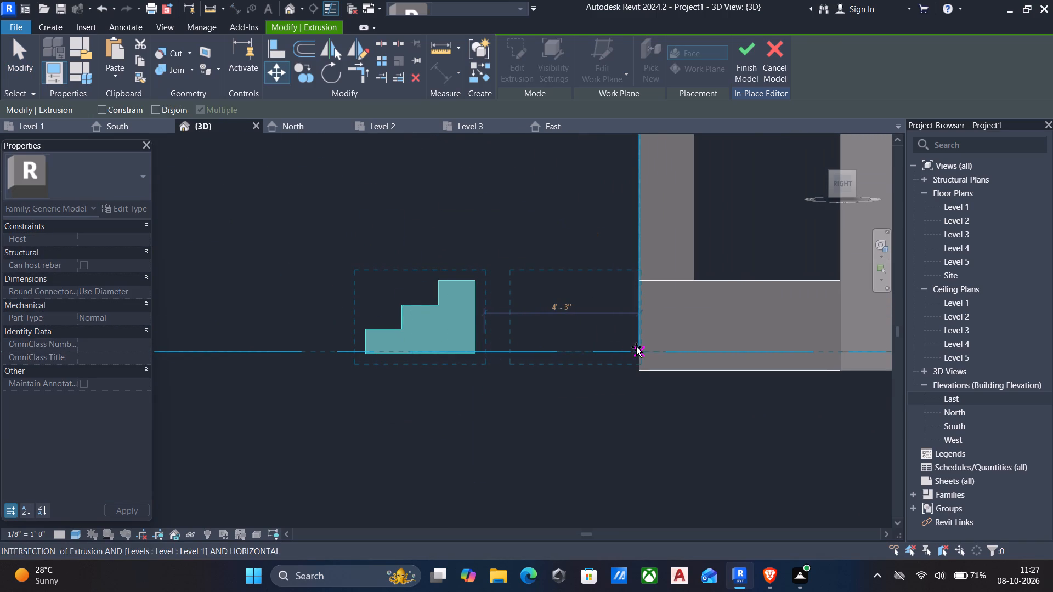
left_click(637, 347)
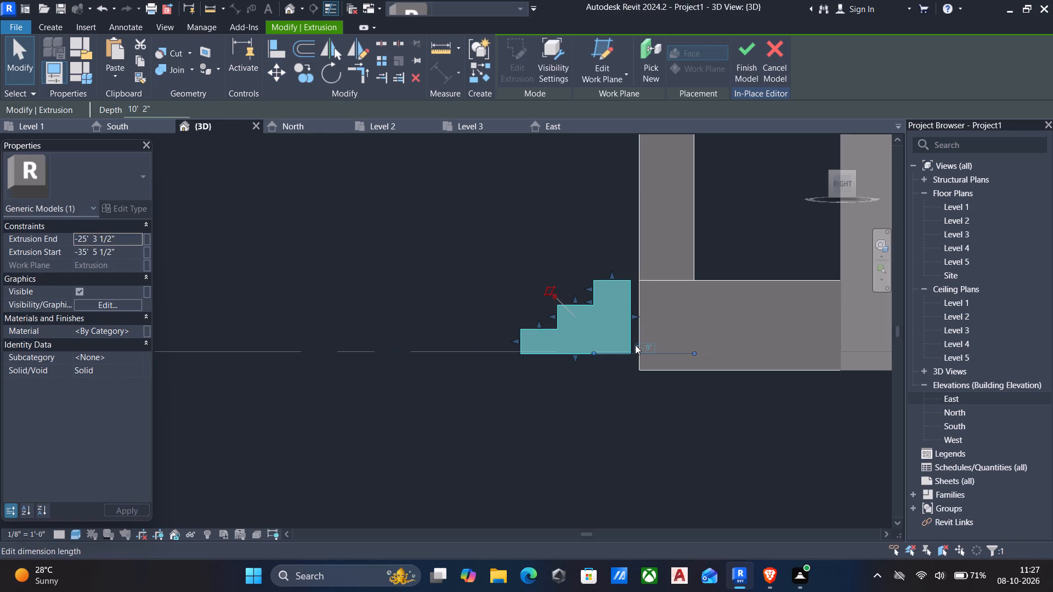
Nudge the steps extrusion flush against the platform's front face and finish the in-place model.
key("Right")
key("Right")
key("Right")
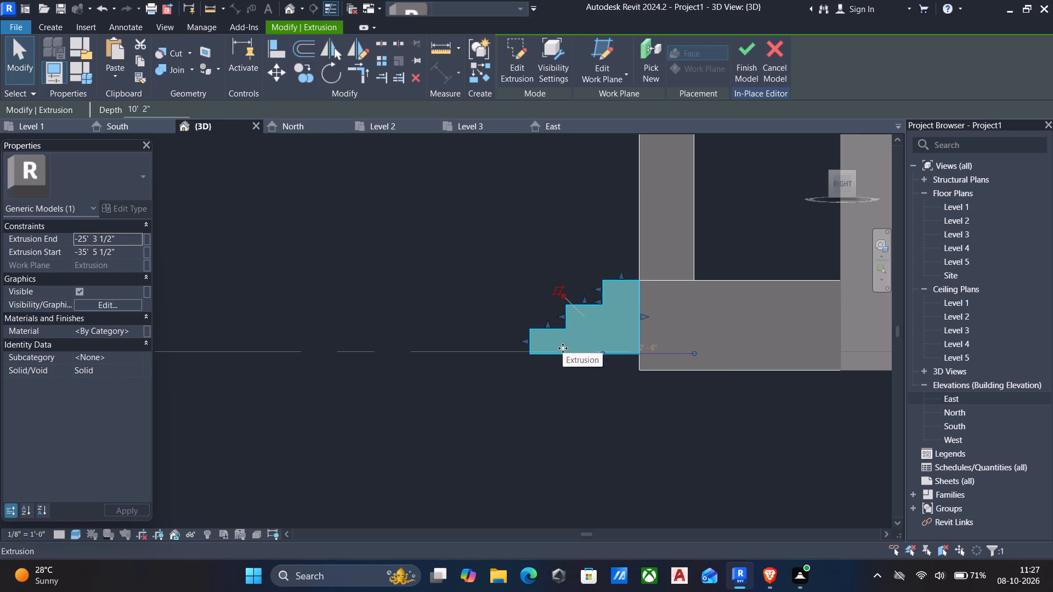
key("Escape")
scroll(518, 349, "down", 4)
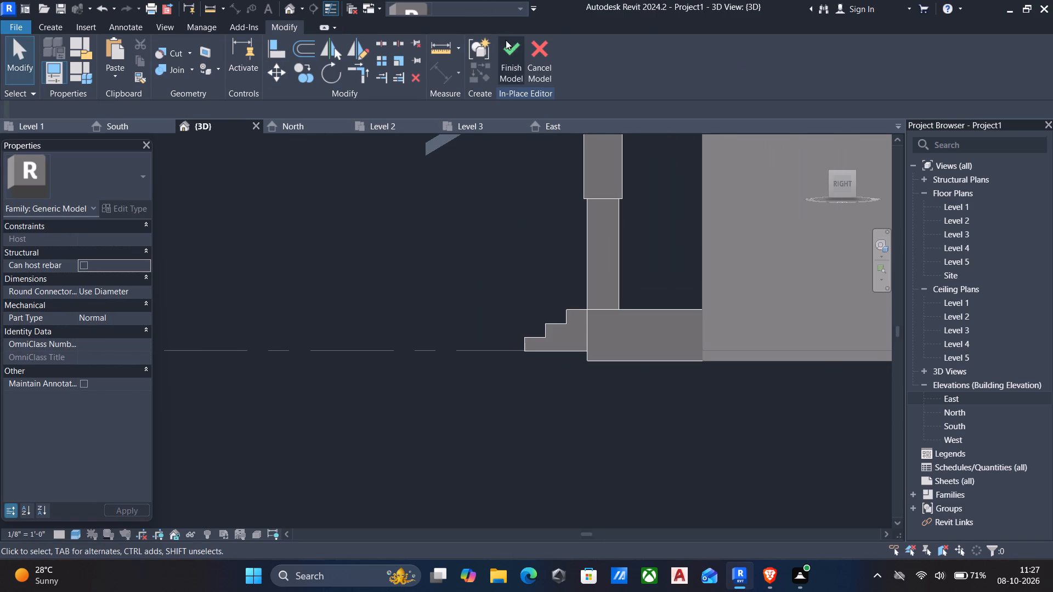
left_click(509, 45)
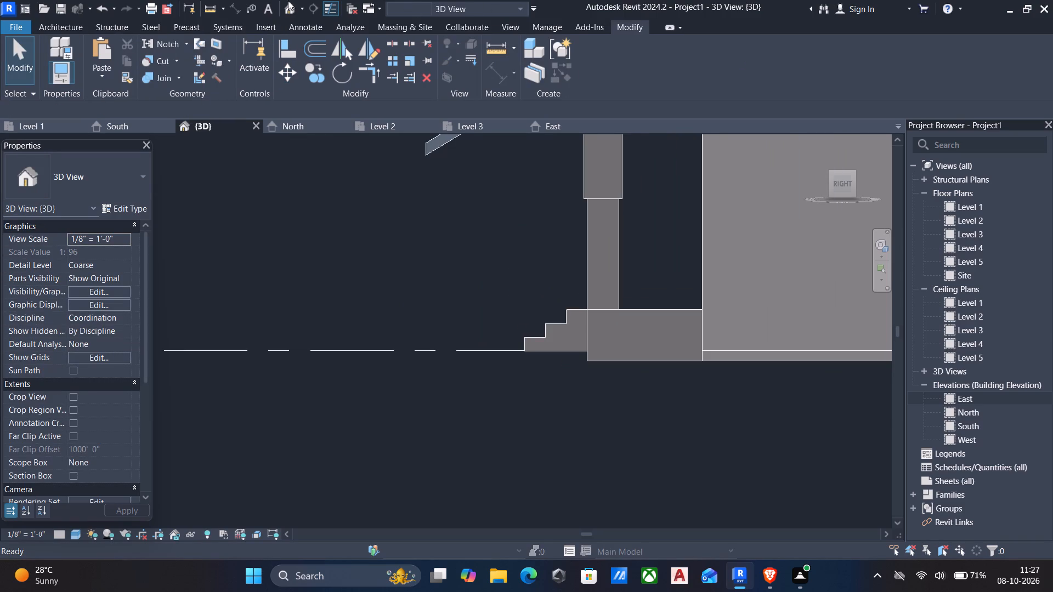
Examine the front platform, steps, columns and sloped roof from the front-right corner in 3D.
left_click(292, 6)
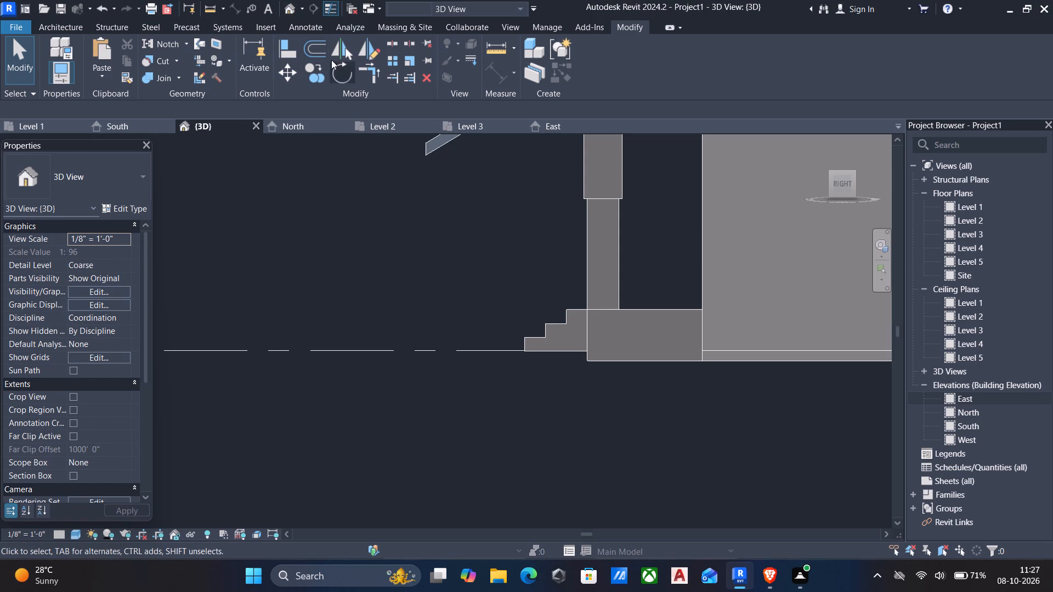
left_click(285, 8)
left_click(853, 170)
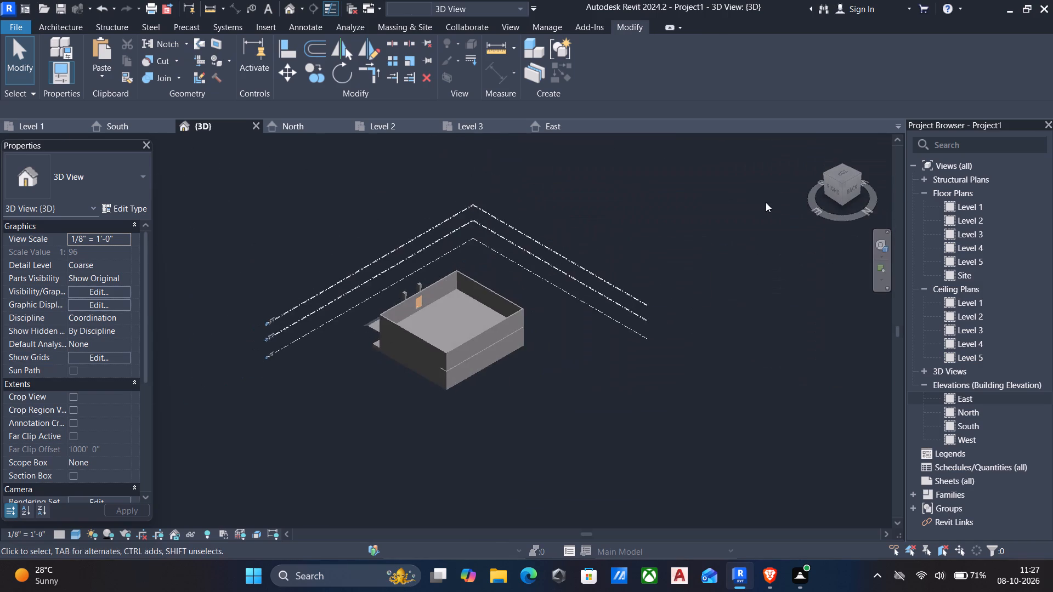
left_click(825, 172)
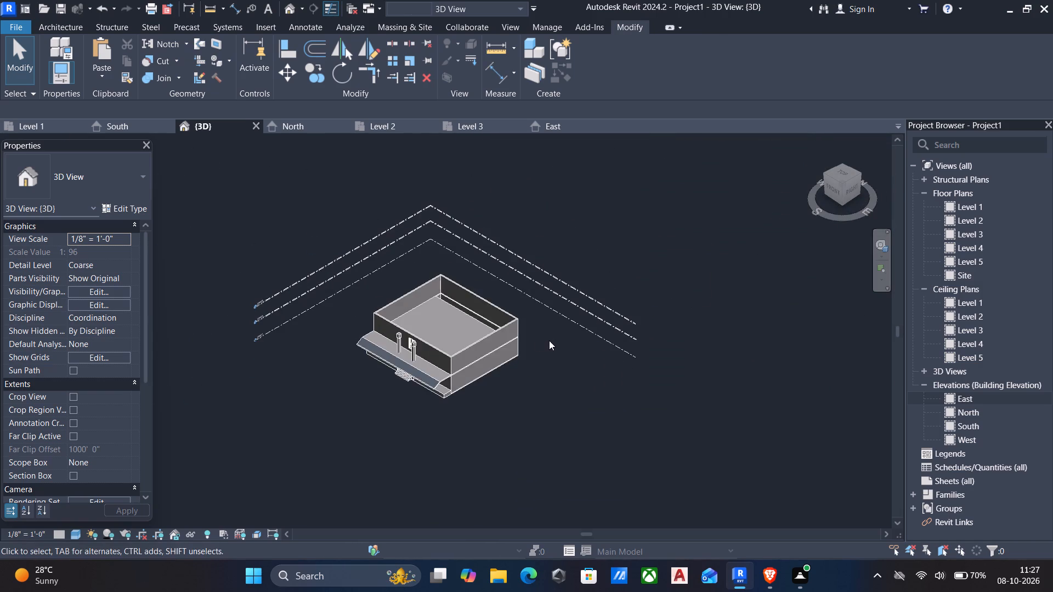
scroll(537, 340, "up", 5)
middle_click_drag(530, 368, 724, 314)
scroll(621, 340, "up", 5)
scroll(418, 358, "down", 2)
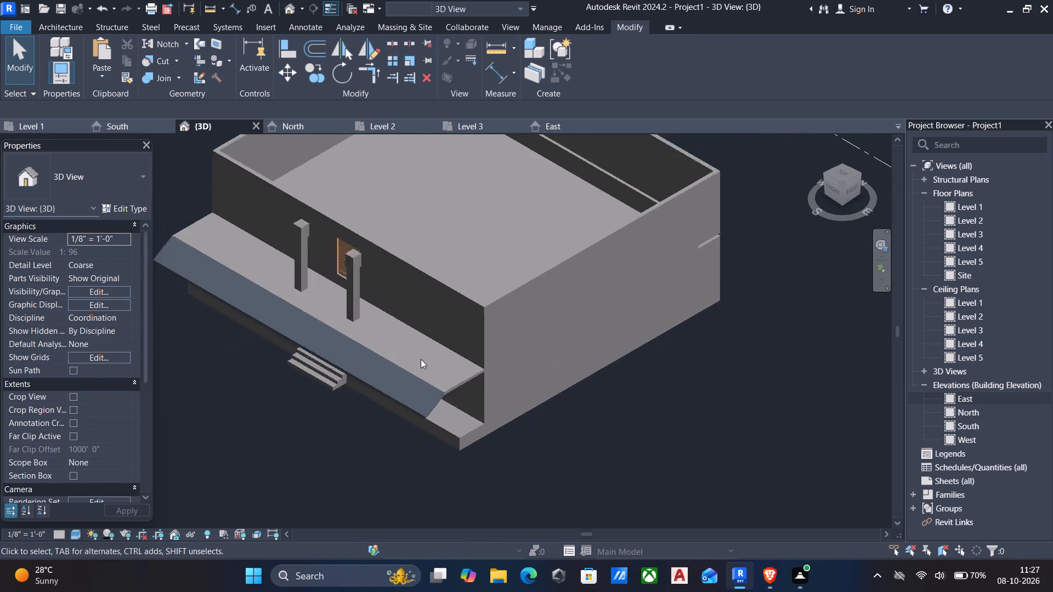
middle_click_drag(426, 359, 638, 323)
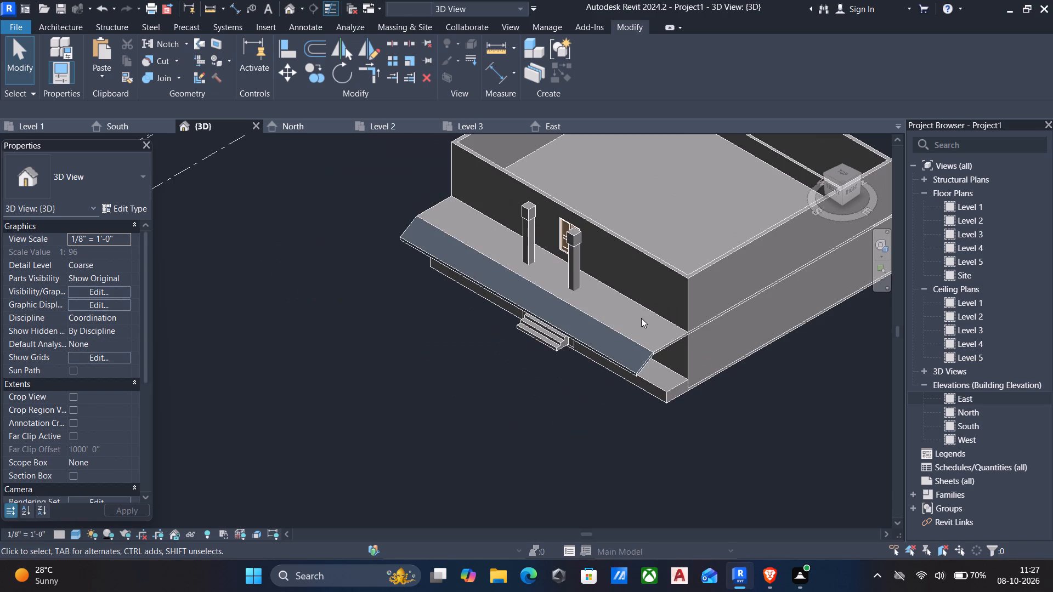
scroll(625, 374, "up", 5)
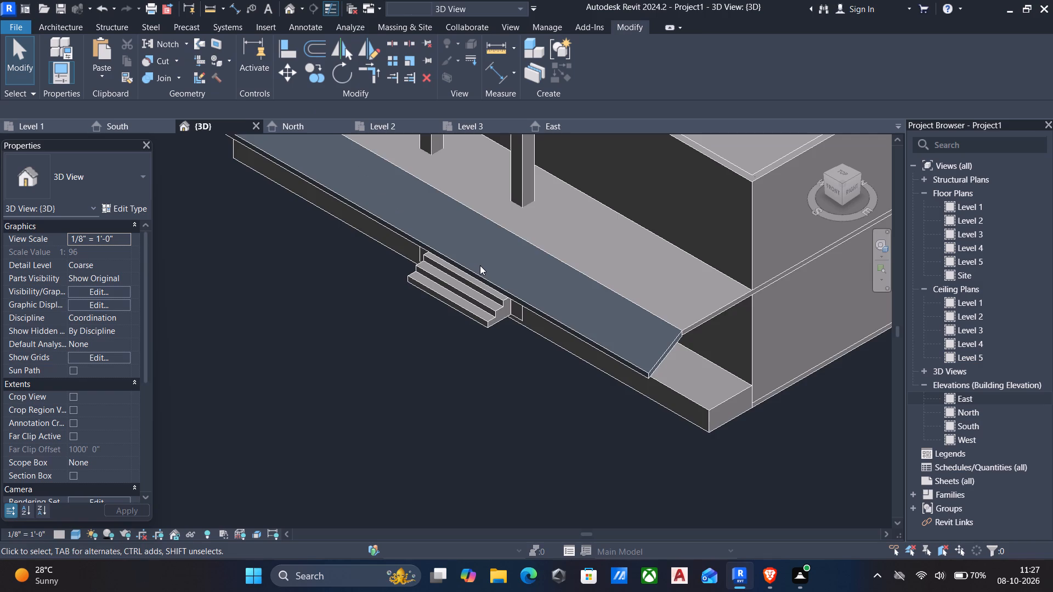
scroll(481, 261, "down", 3)
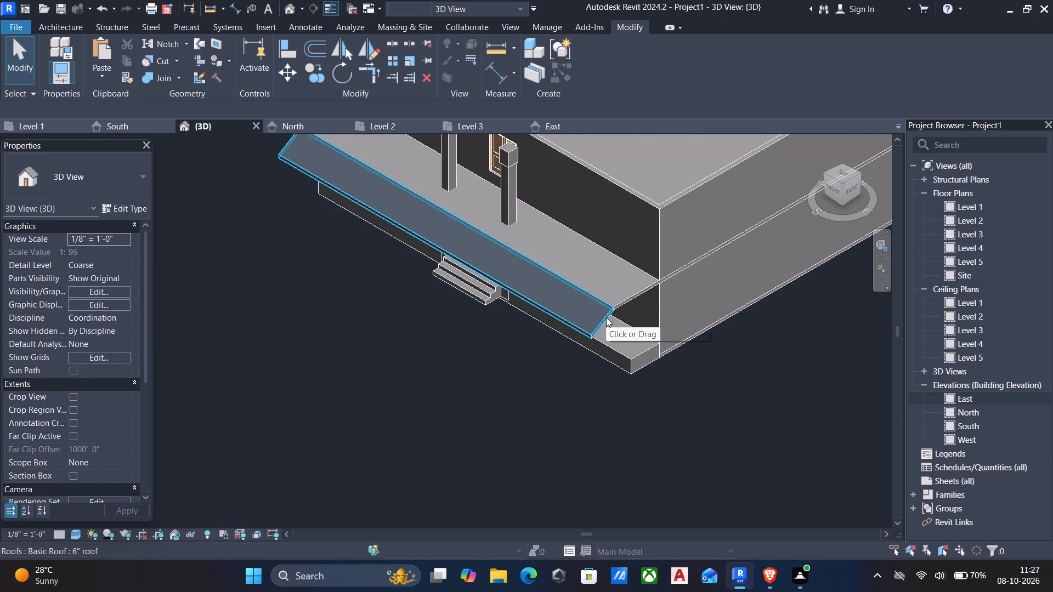
Create a new material named "roof balcony" from the structure layer of the sloped front roof's 6" roof type.
left_click(606, 317)
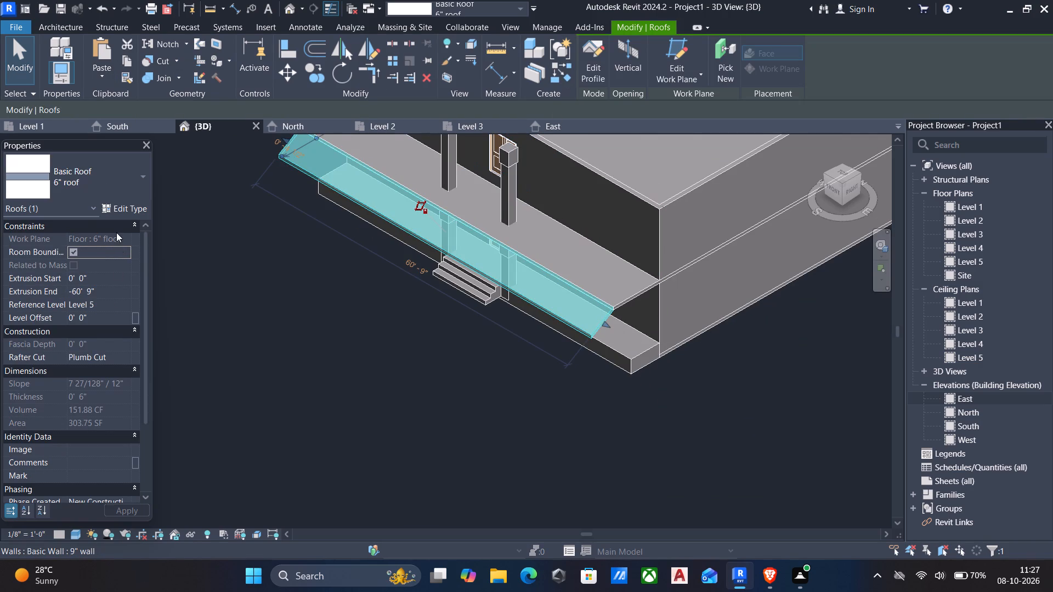
left_click(120, 208)
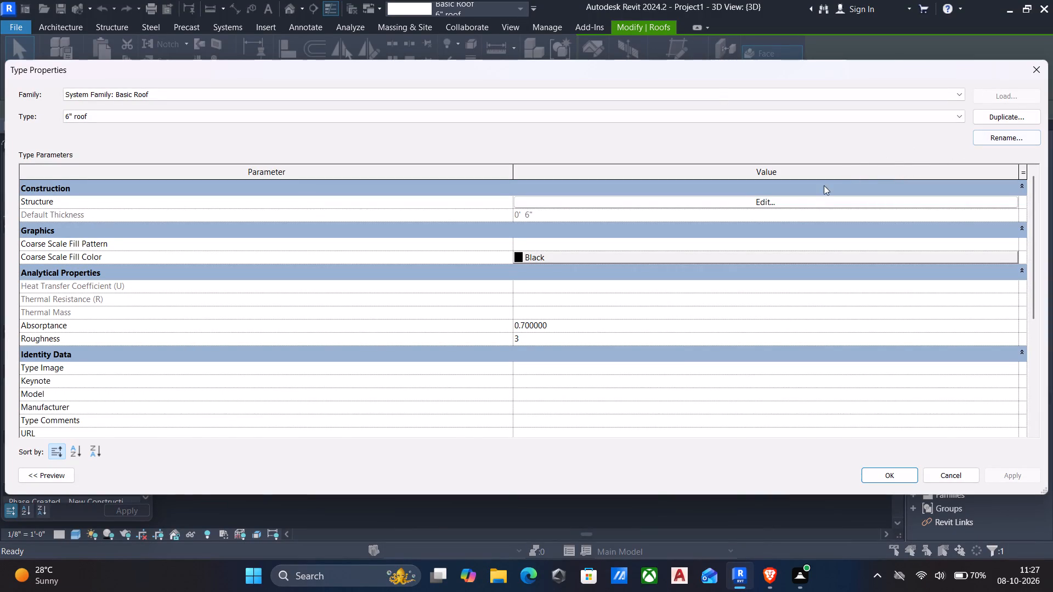
left_click(769, 202)
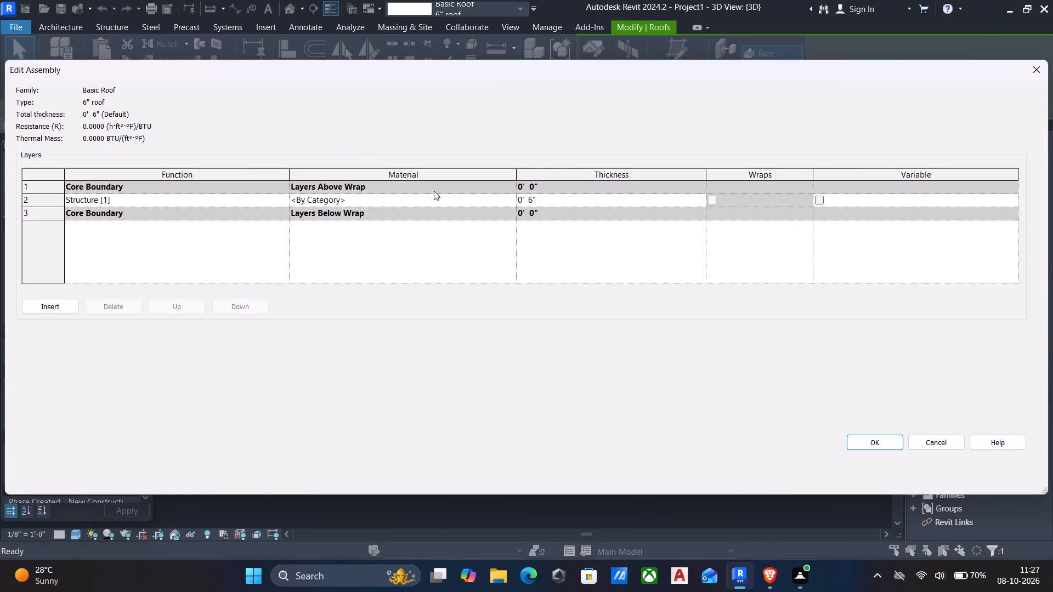
left_click(510, 198)
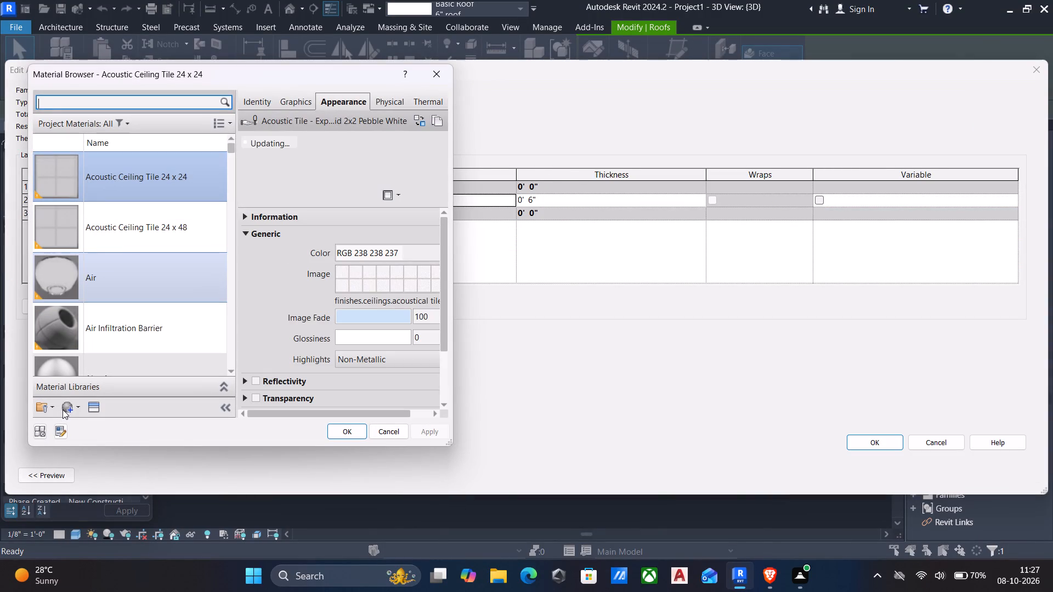
left_click(66, 408)
left_click(83, 425)
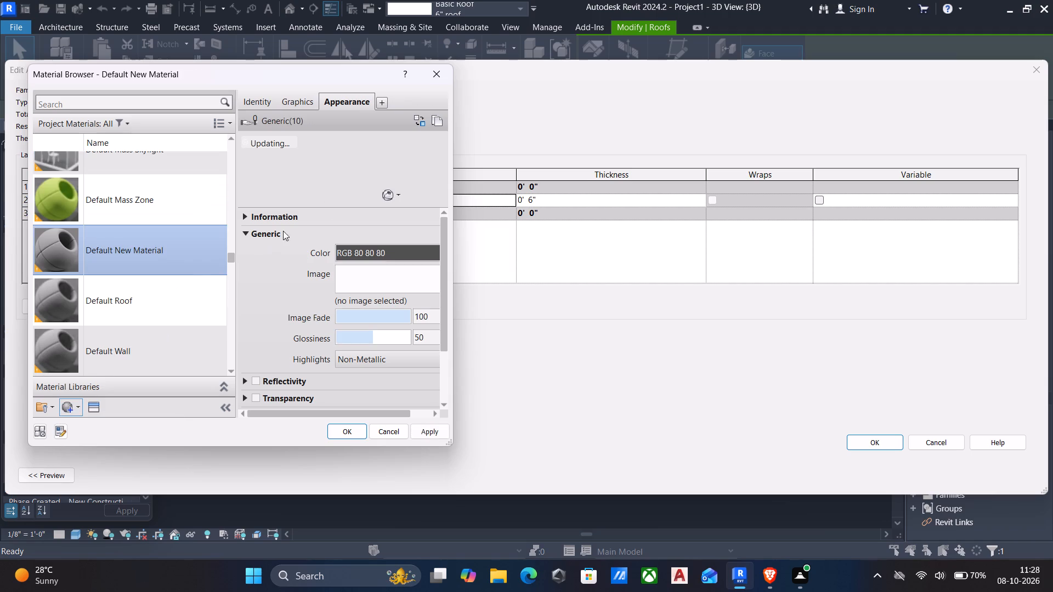
left_click(259, 98)
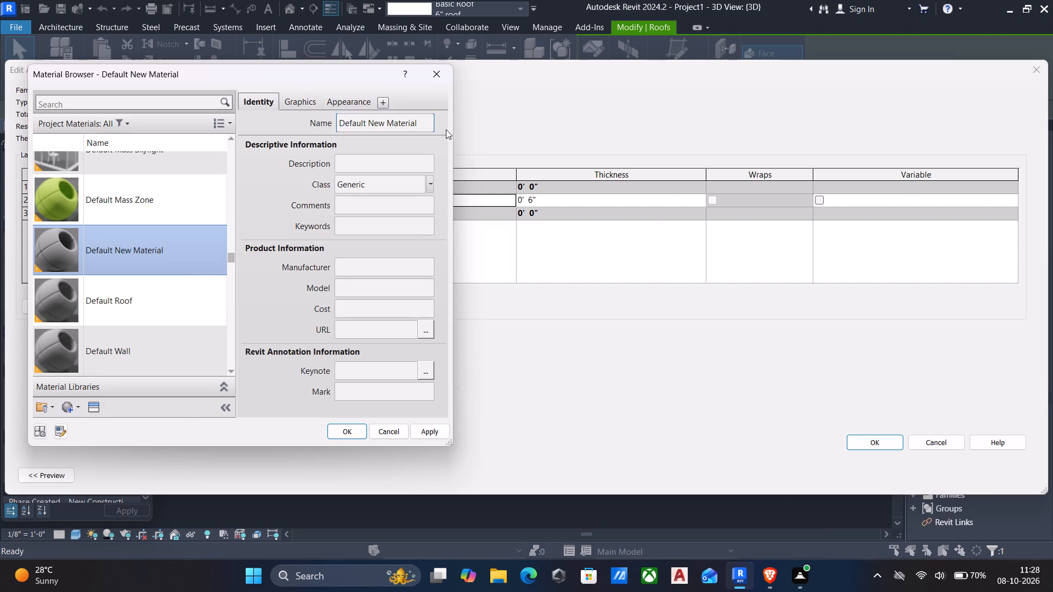
left_click(424, 122)
type("roog")
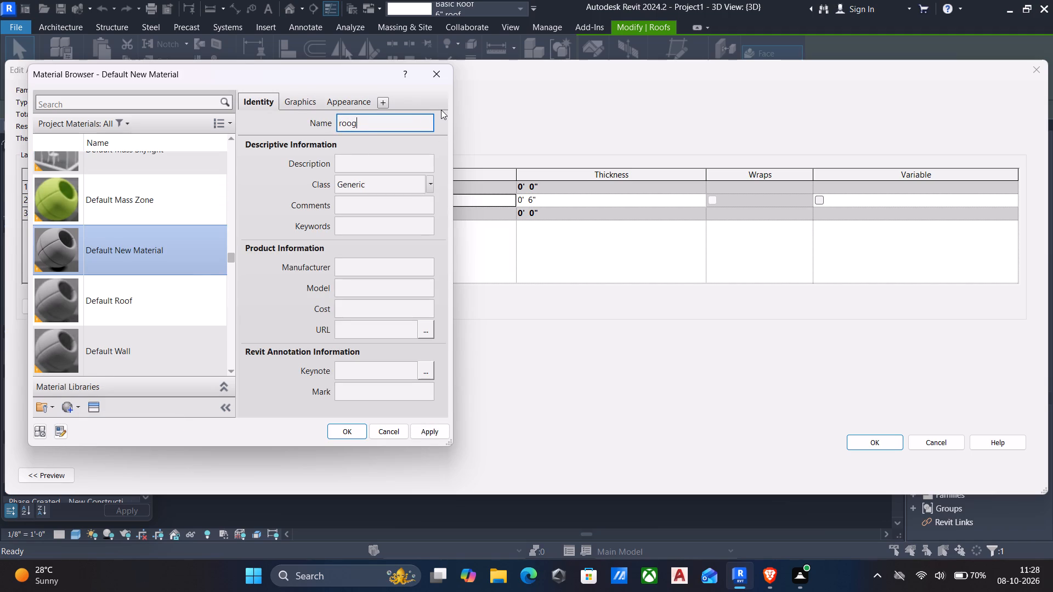
key("BackSpace")
type("f")
key("space")
type("balcony")
left_click(431, 430)
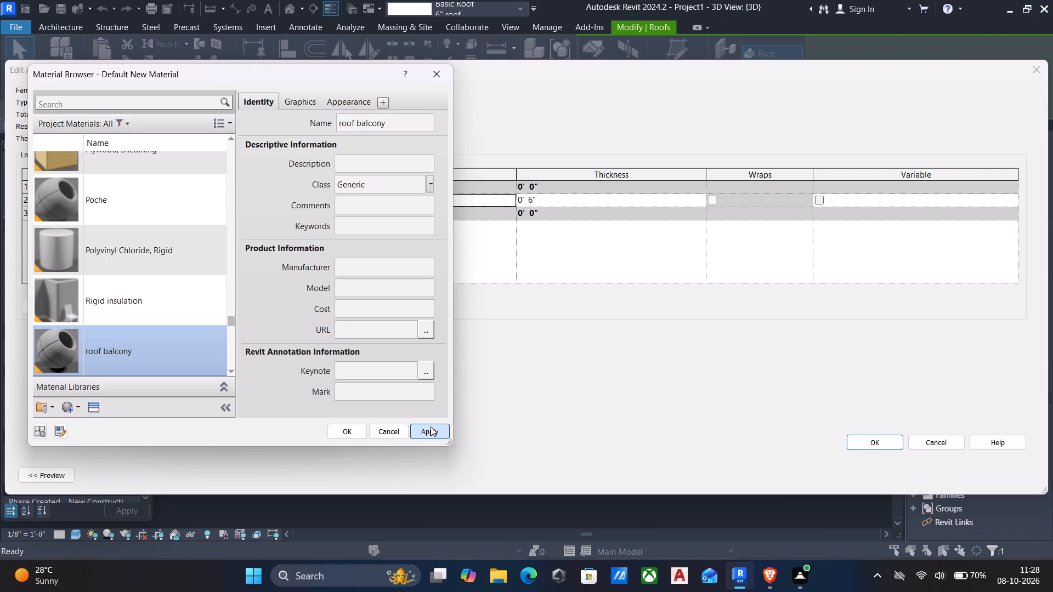
Give the roof balcony material the Spanish Tiles - Red appearance from the Roofing category of the appearance library.
left_click(346, 104)
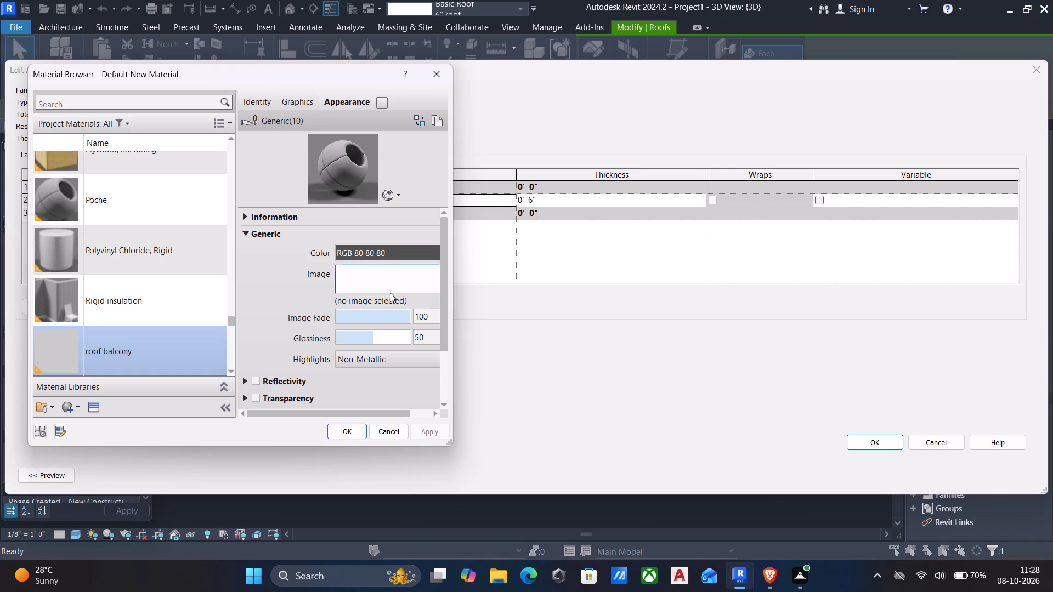
left_click(93, 409)
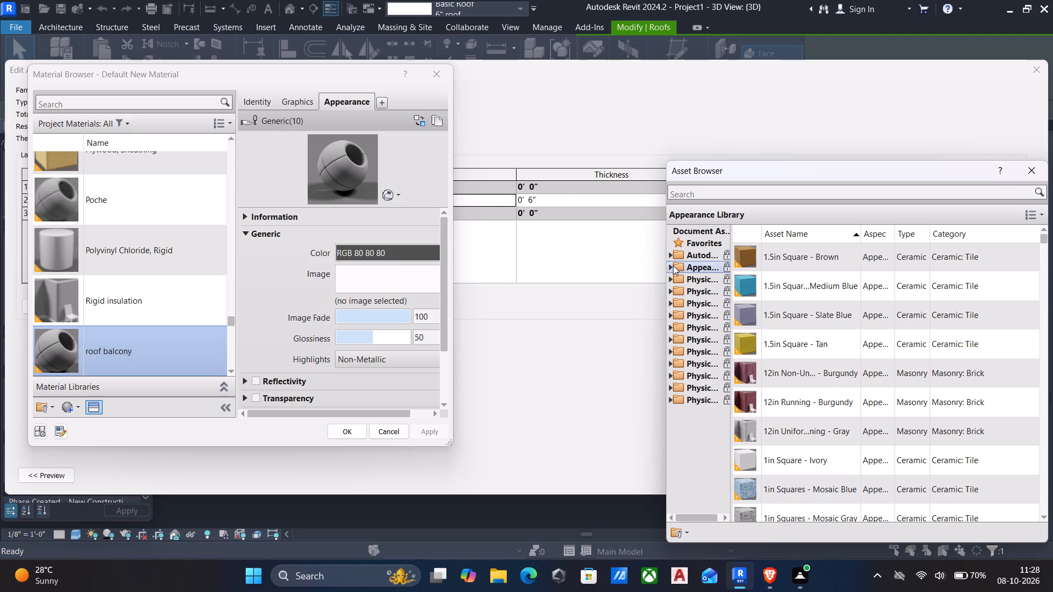
left_click(668, 265)
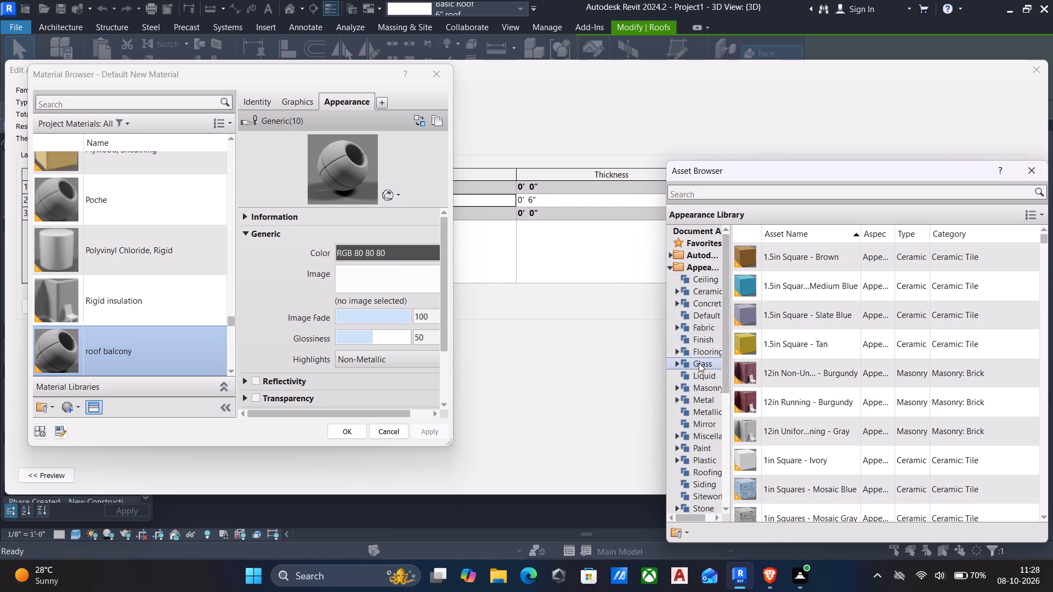
left_click(690, 473)
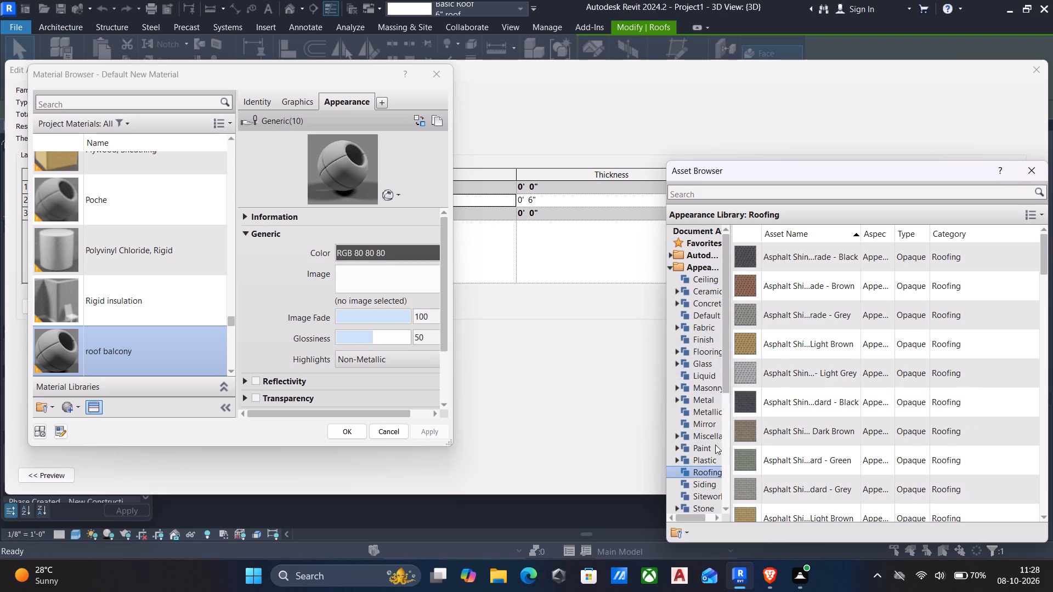
scroll(776, 339, "down", 9)
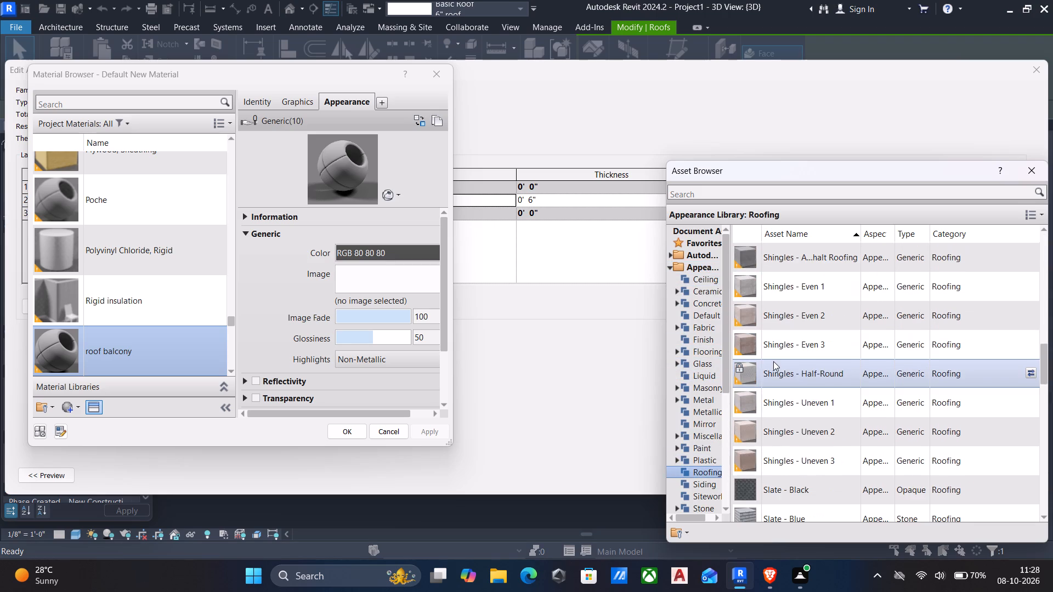
scroll(773, 361, "down", 9)
scroll(777, 377, "up", 1)
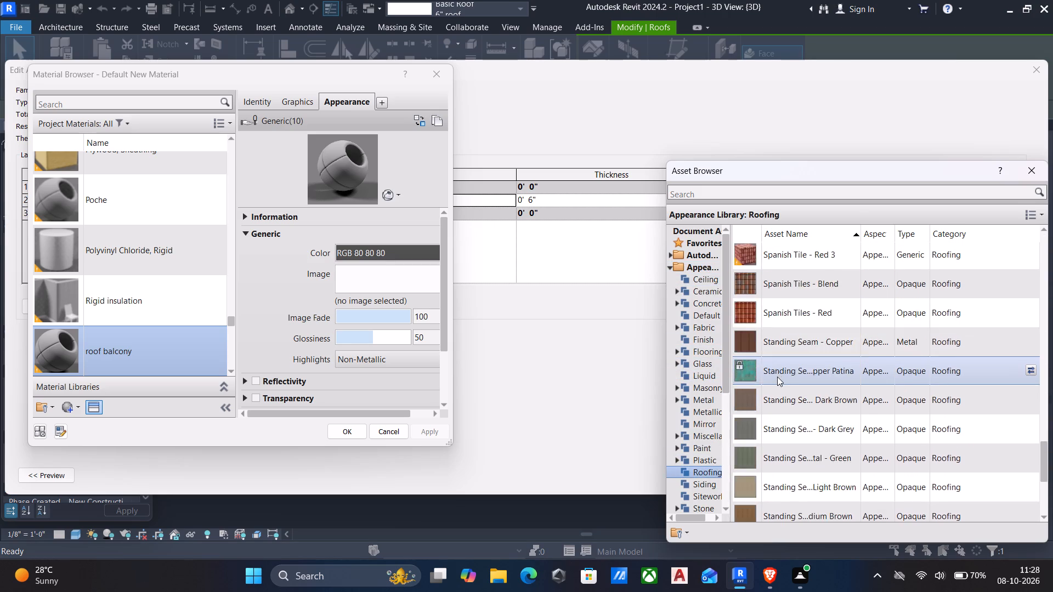
scroll(777, 377, "up", 1)
double_click(789, 396)
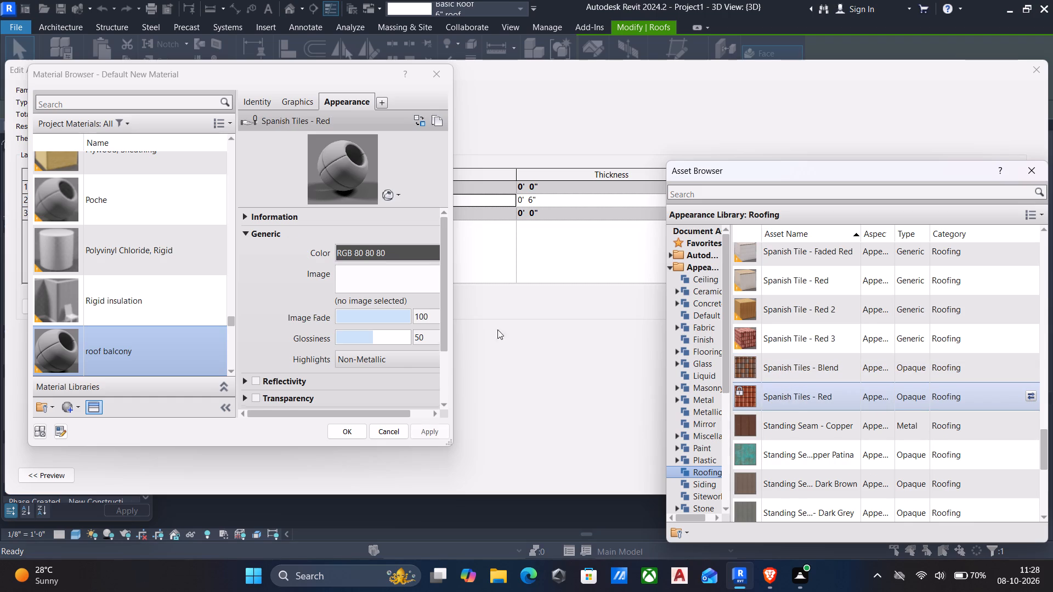
left_click(433, 427)
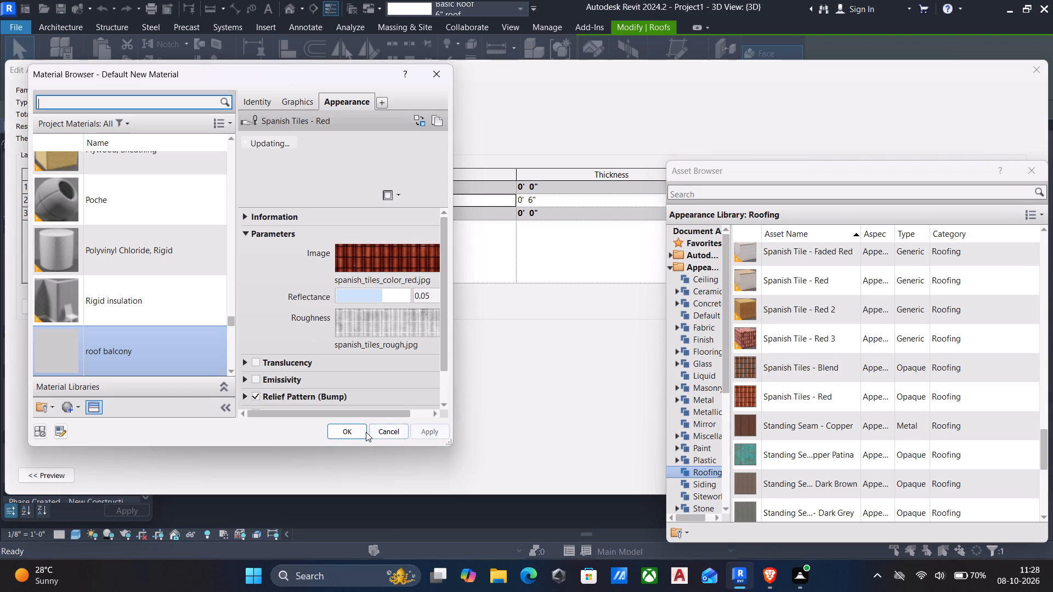
Assign the roof balcony material to the structure layer of the 6" roof type and apply the type changes.
left_click(358, 432)
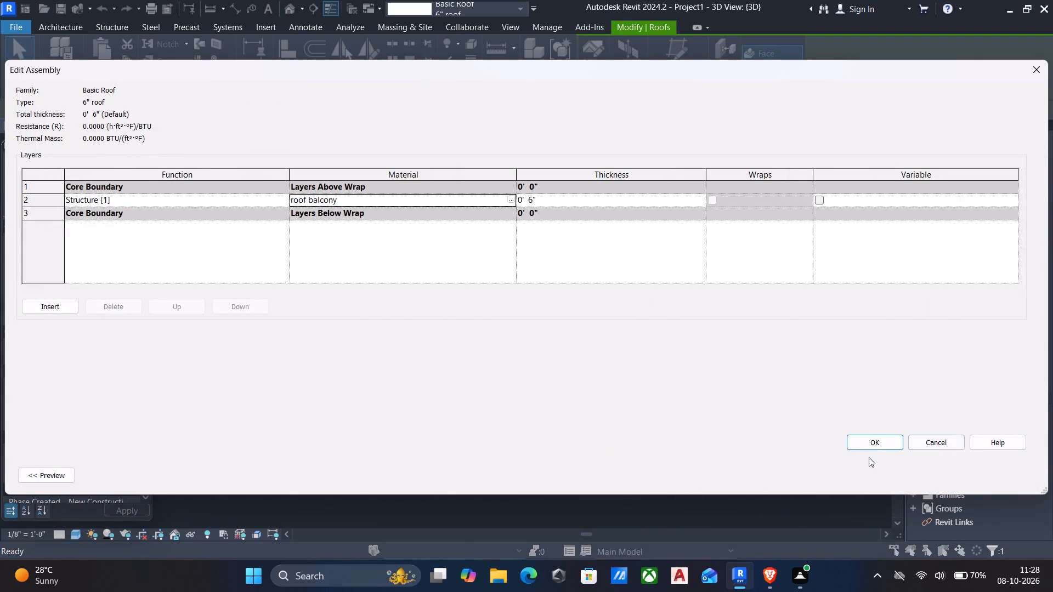
left_click(880, 447)
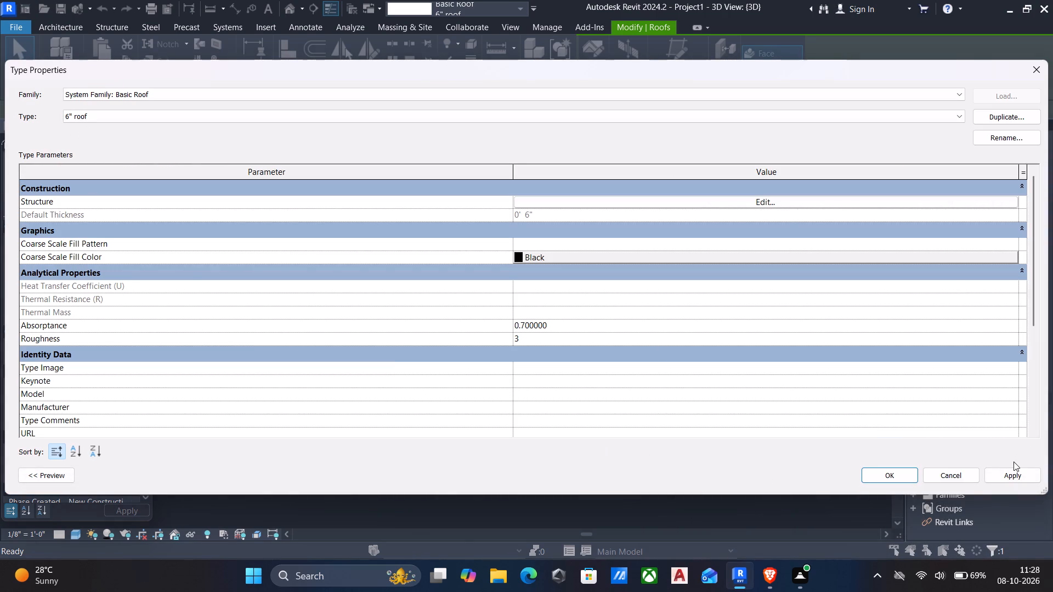
left_click(1010, 471)
left_click(895, 471)
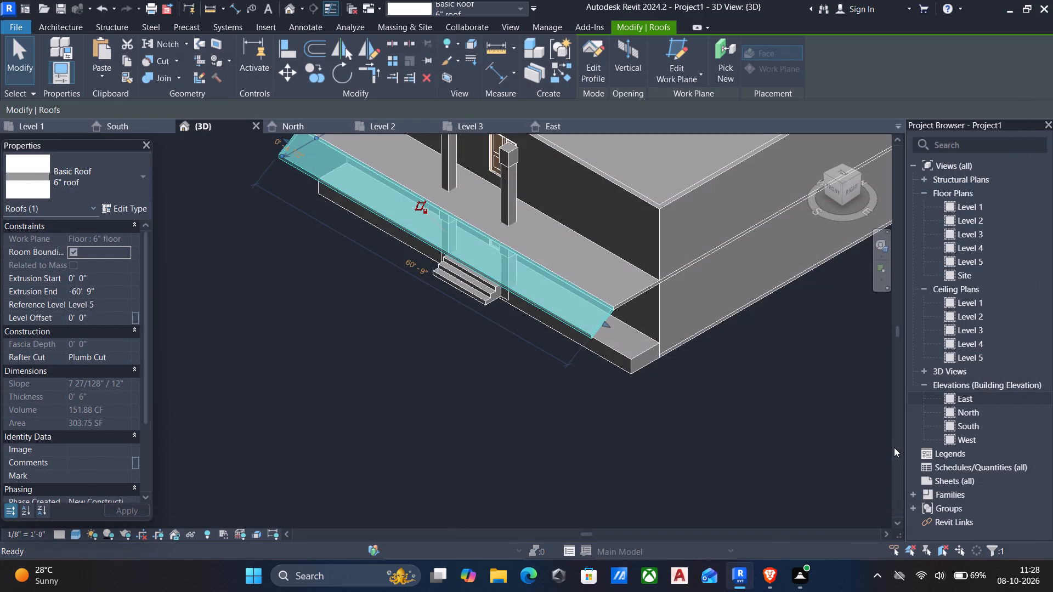
key("Escape")
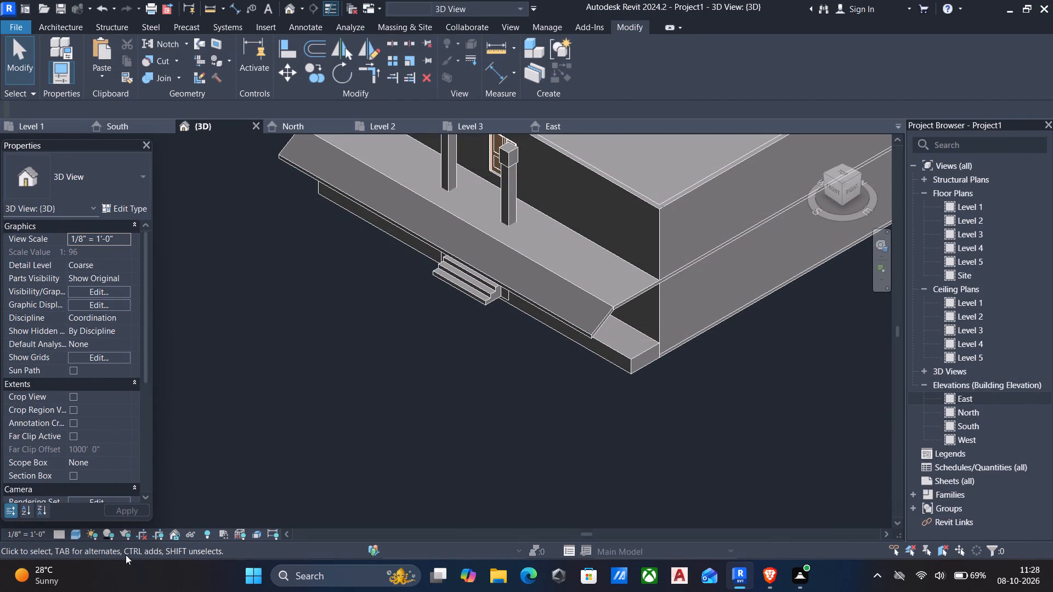
Examine the tiled front roof in the Realistic visual style and return the 3D view to Shaded.
left_click(72, 535)
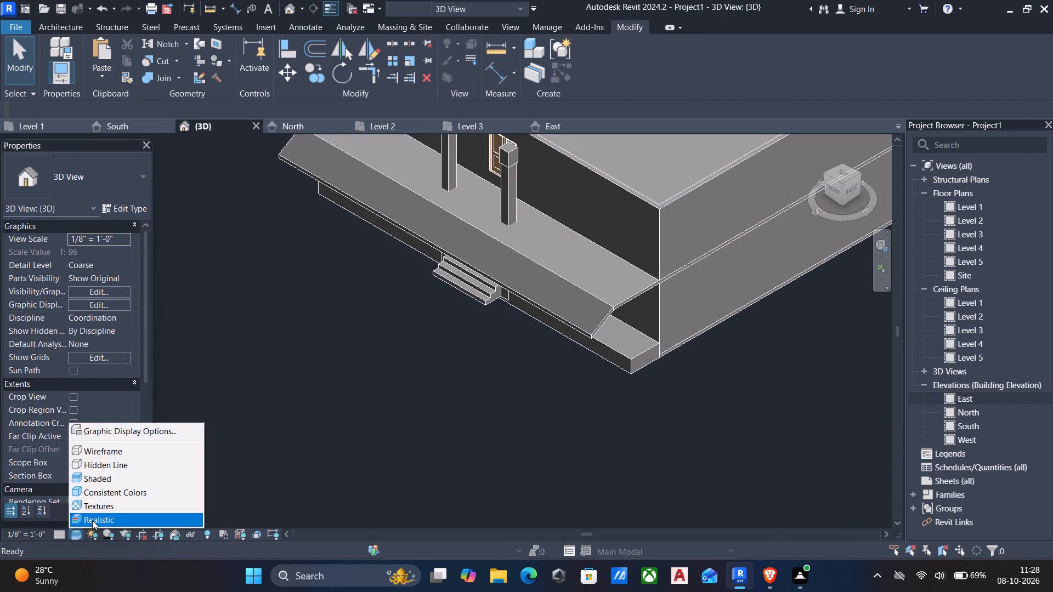
left_click(93, 515)
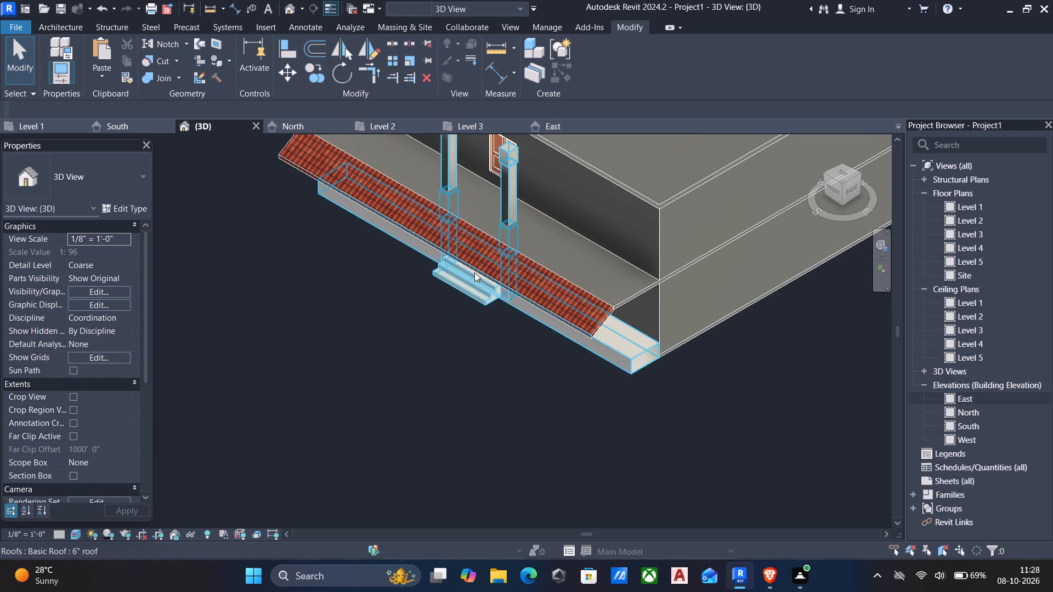
scroll(478, 256, "up", 4)
scroll(478, 255, "down", 2)
scroll(529, 262, "up", 5)
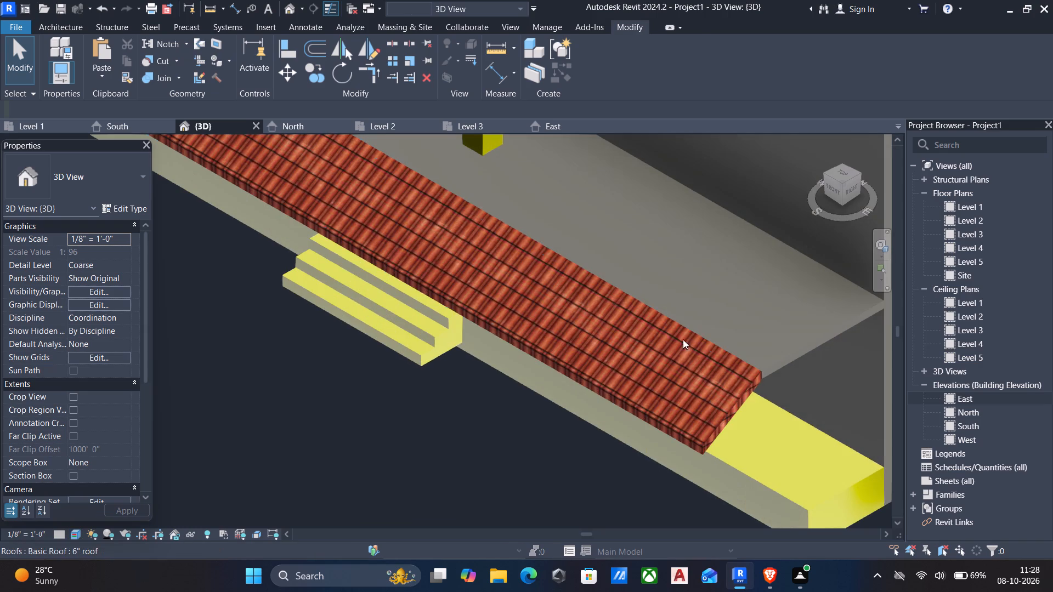
scroll(739, 397, "down", 4)
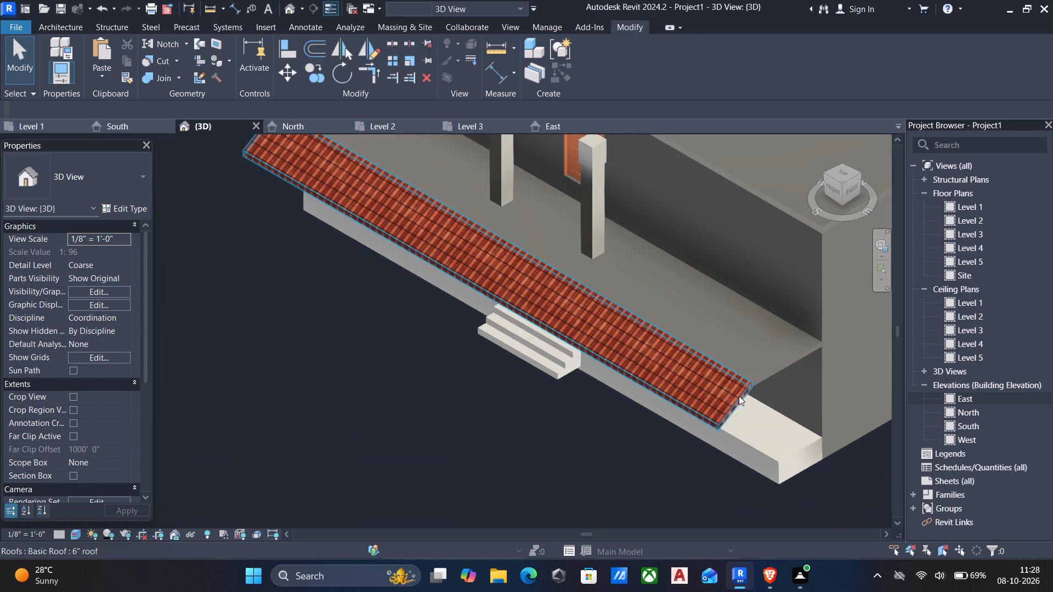
scroll(734, 390, "down", 4)
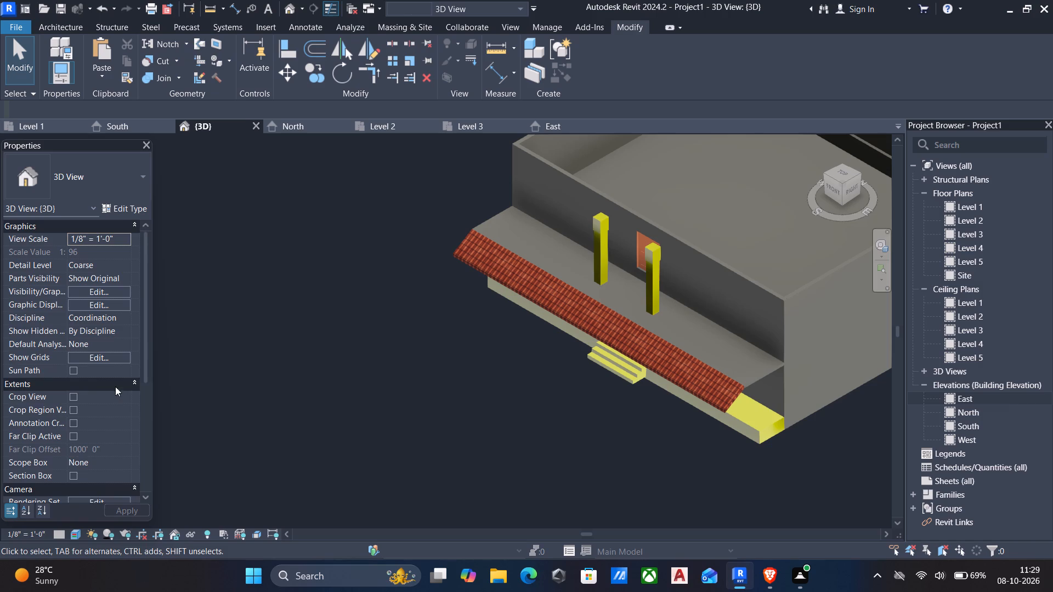
scroll(87, 382, "down", 3)
scroll(588, 206, "down", 3)
scroll(519, 253, "down", 1)
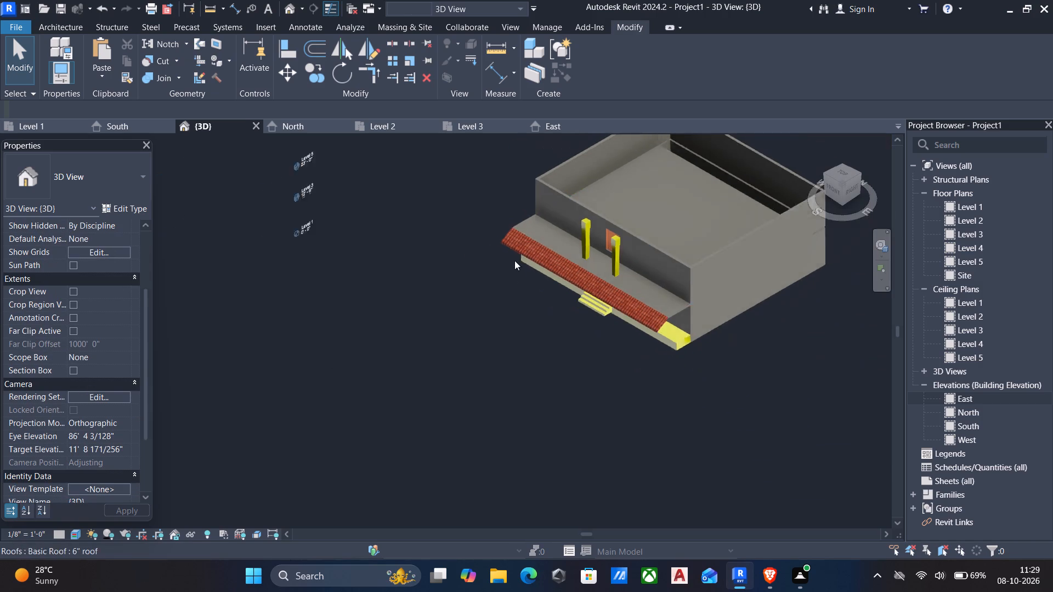
scroll(514, 260, "down", 1)
middle_click_drag(507, 278, 501, 346)
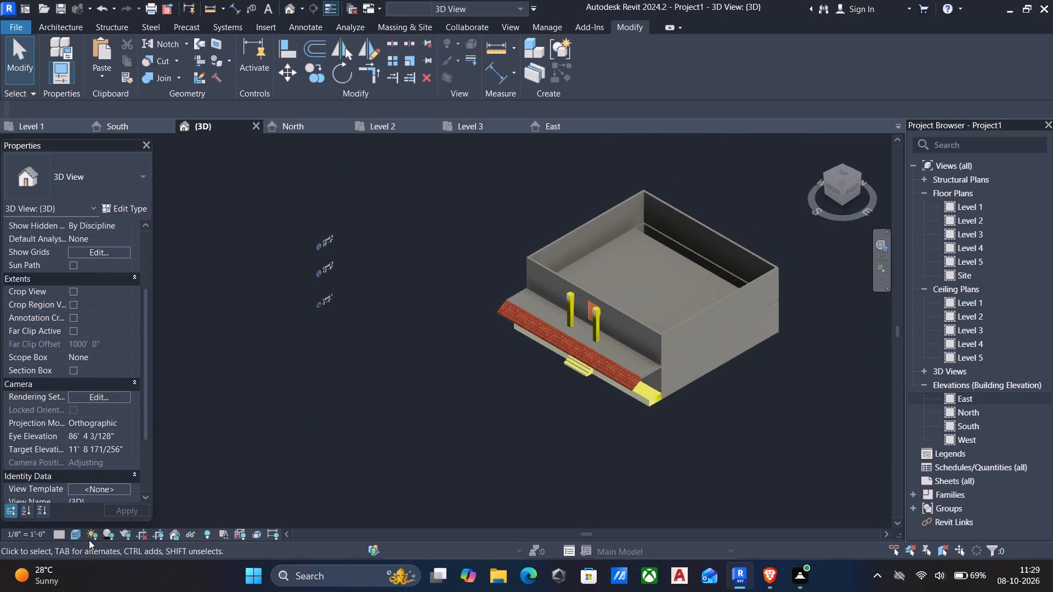
left_click(72, 537)
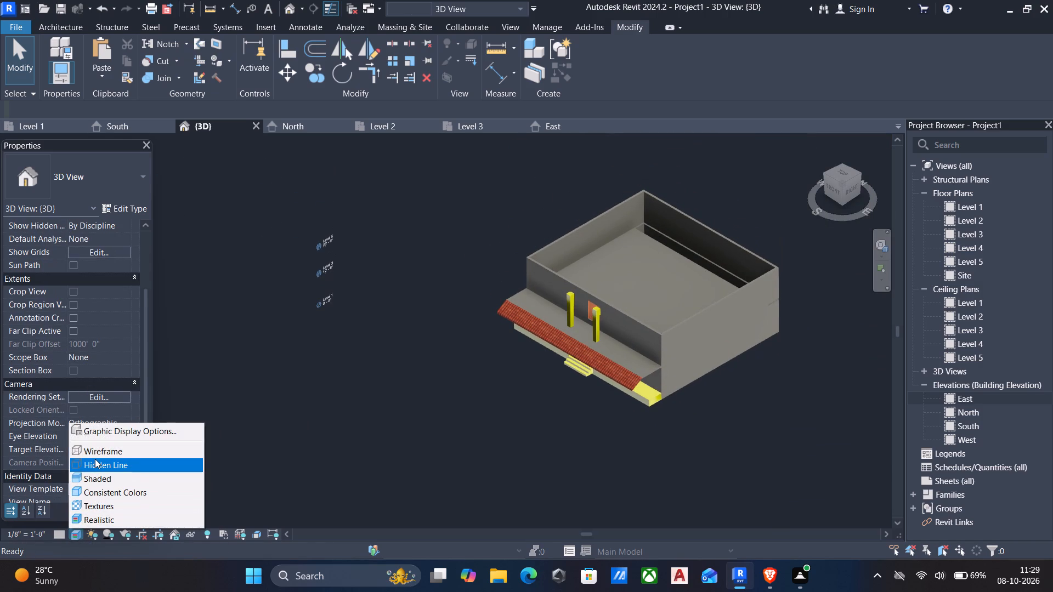
left_click(99, 482)
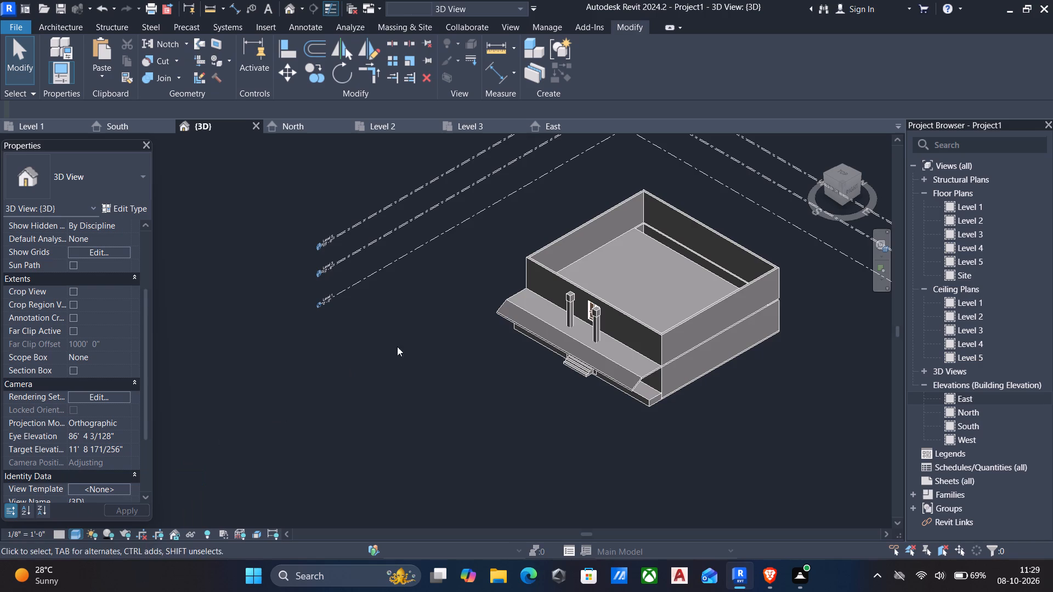
Open the in-place model of the platform, steps and columns for editing and view the building from the front.
scroll(626, 340, "up", 6)
scroll(542, 246, "up", 5)
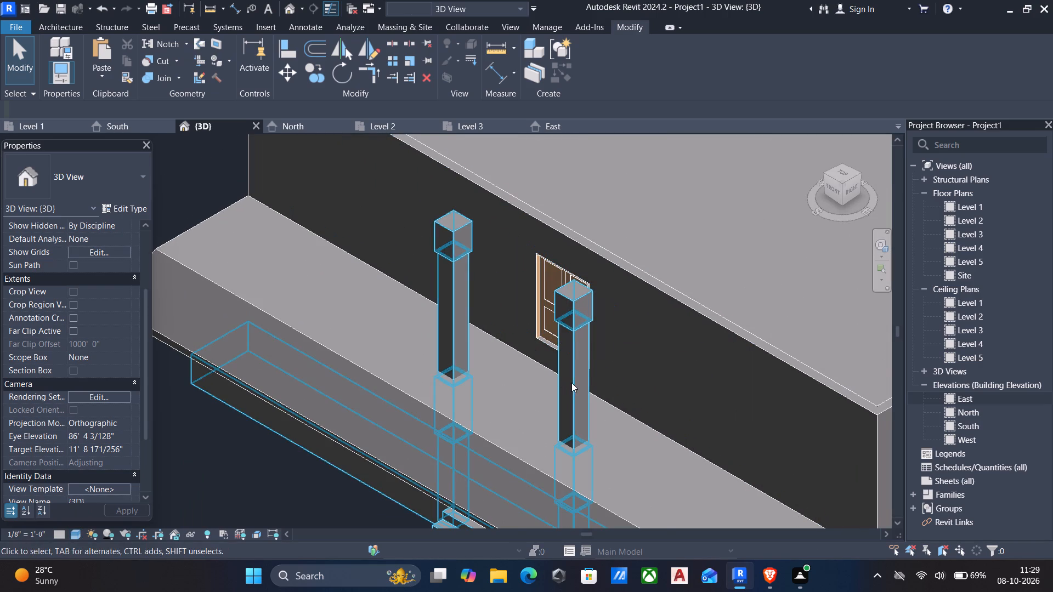
scroll(583, 378, "down", 7)
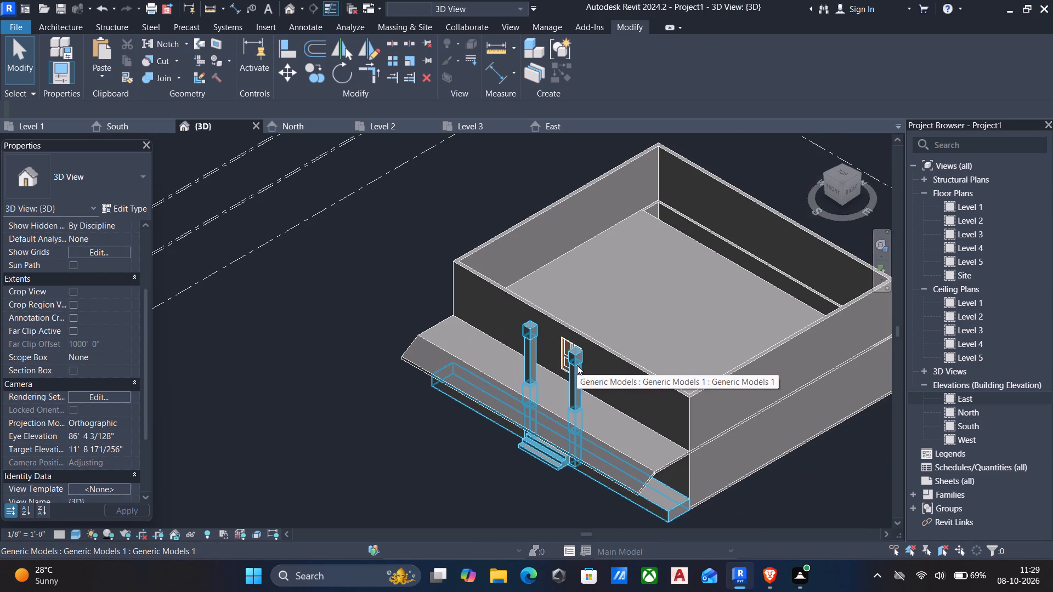
left_click(524, 377)
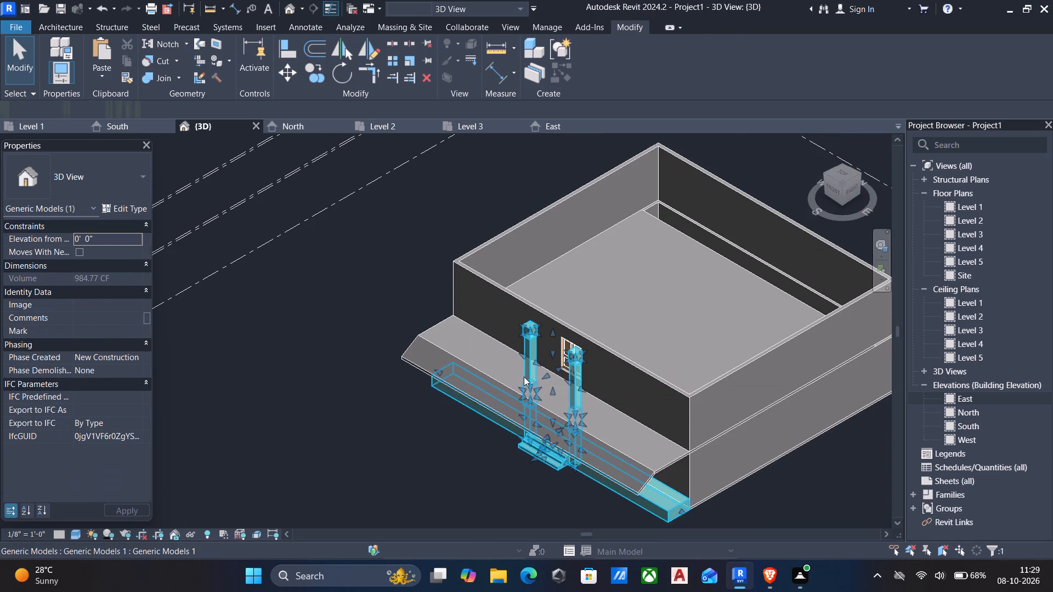
left_click(594, 61)
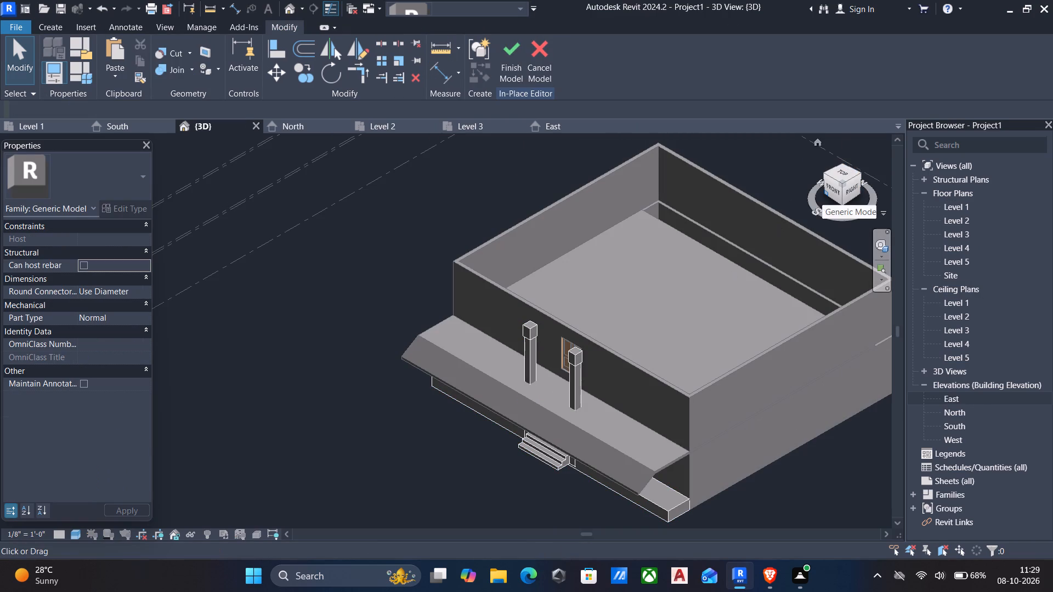
left_click(833, 190)
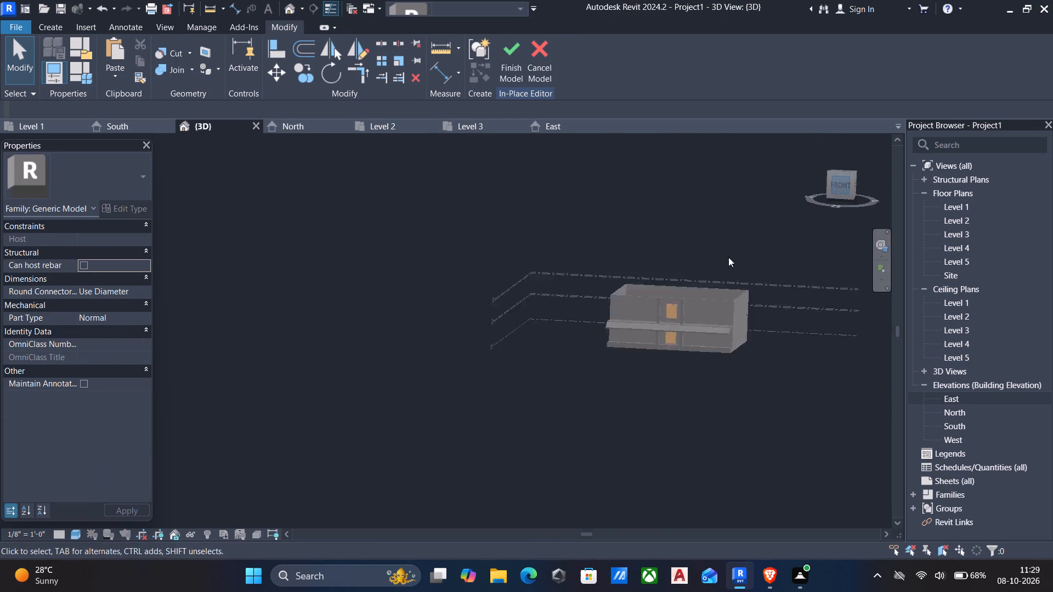
scroll(351, 391, "up", 5)
scroll(501, 298, "up", 4)
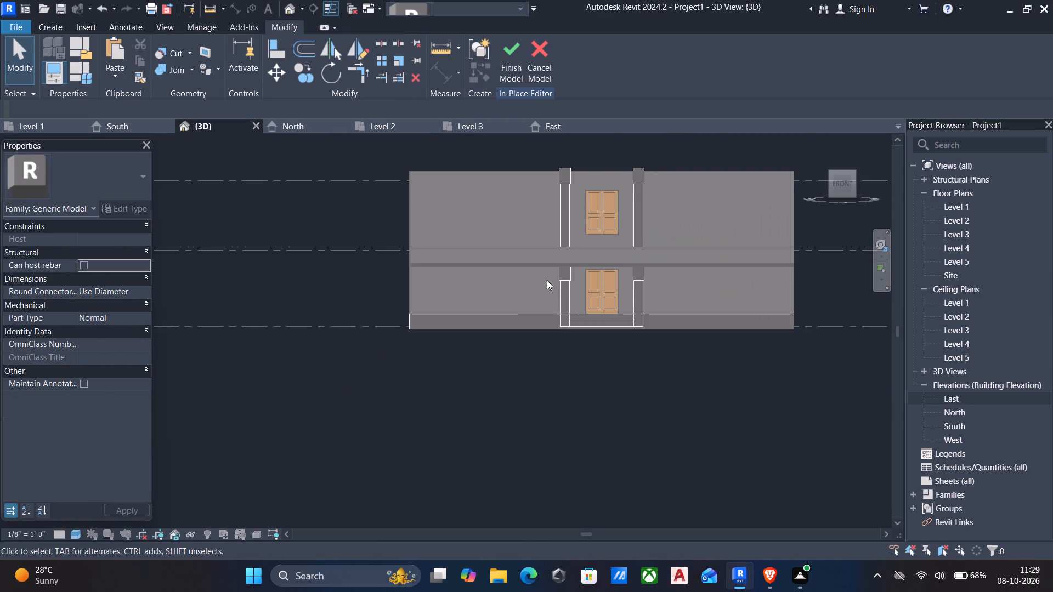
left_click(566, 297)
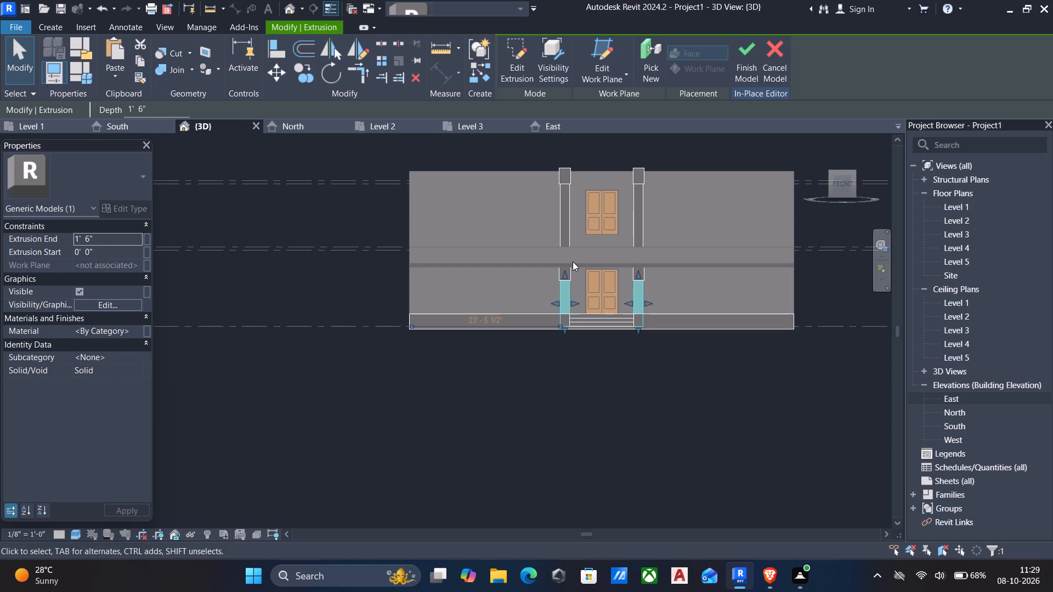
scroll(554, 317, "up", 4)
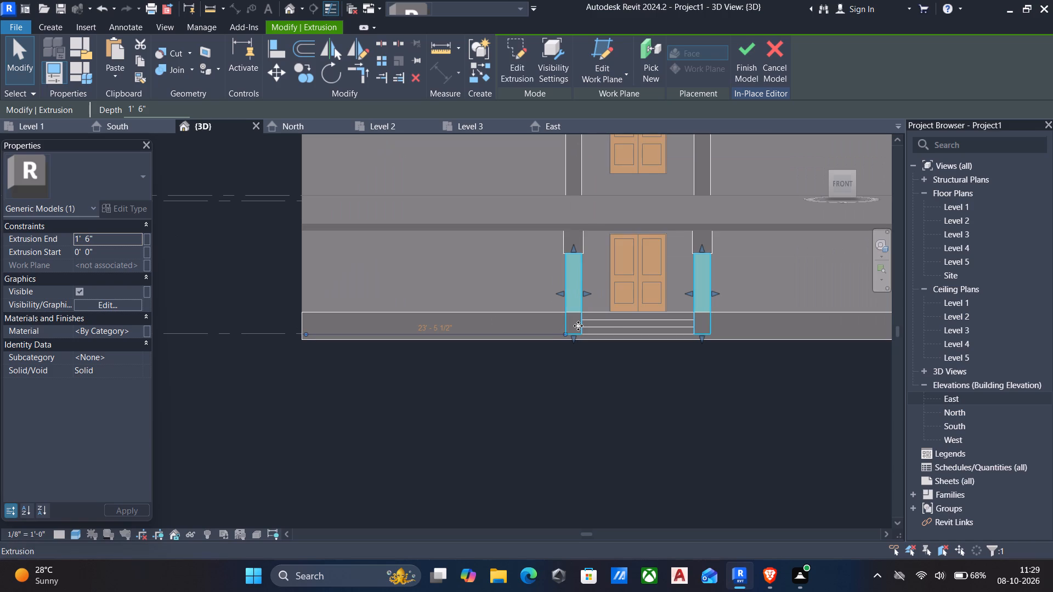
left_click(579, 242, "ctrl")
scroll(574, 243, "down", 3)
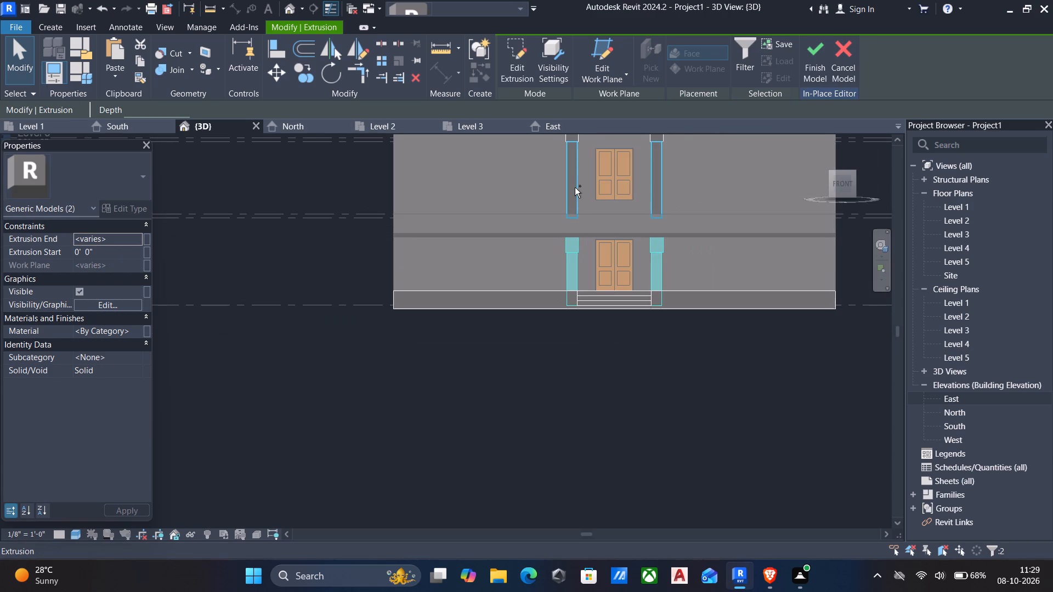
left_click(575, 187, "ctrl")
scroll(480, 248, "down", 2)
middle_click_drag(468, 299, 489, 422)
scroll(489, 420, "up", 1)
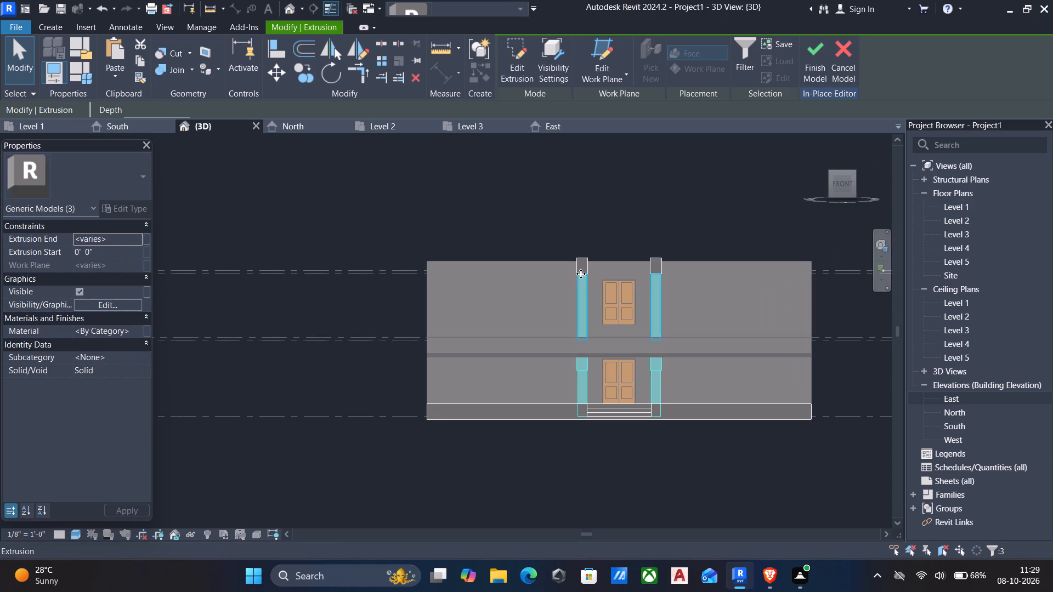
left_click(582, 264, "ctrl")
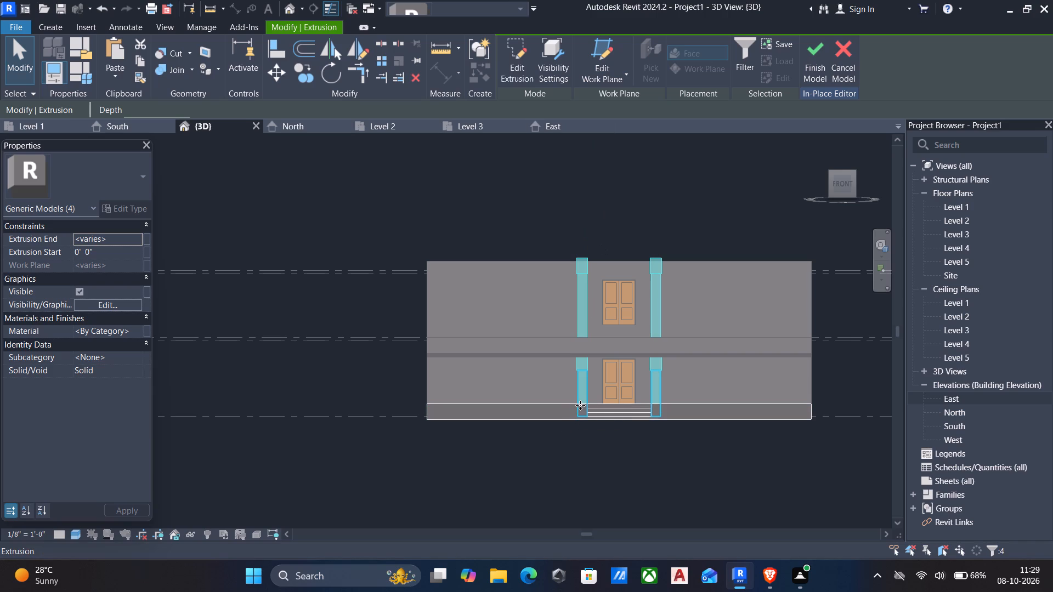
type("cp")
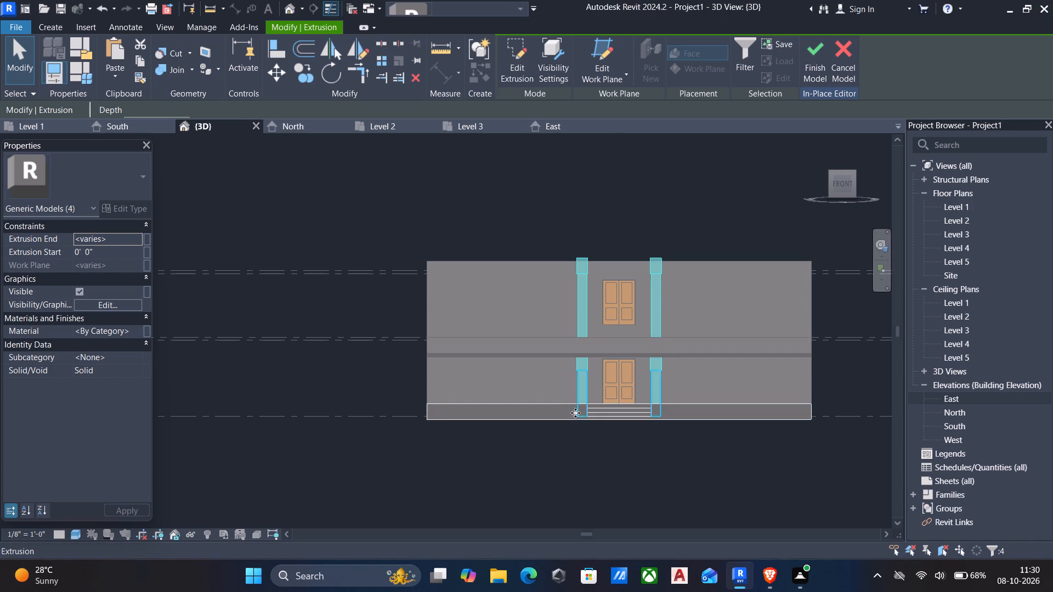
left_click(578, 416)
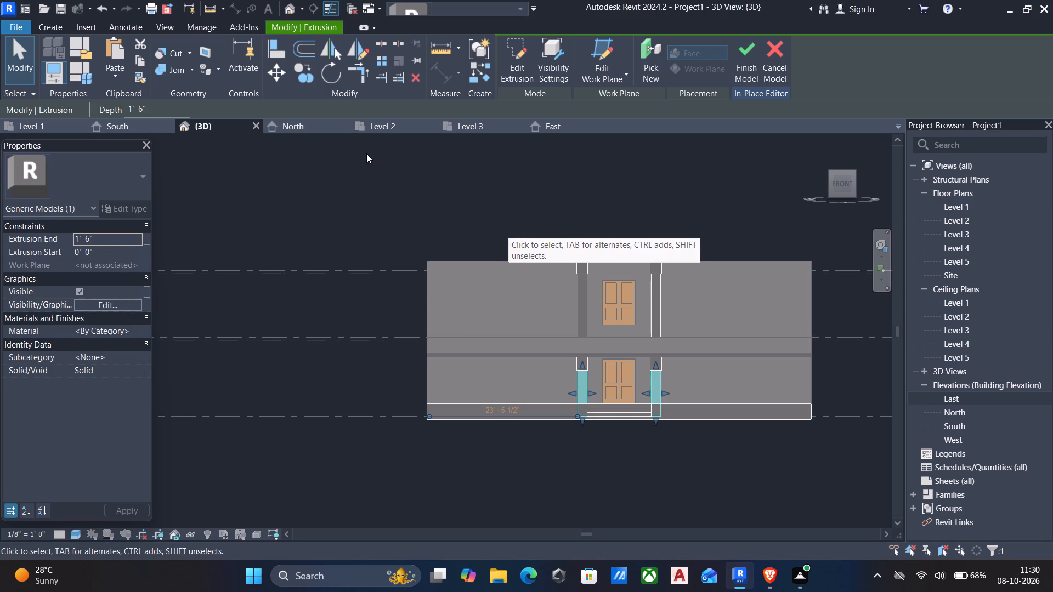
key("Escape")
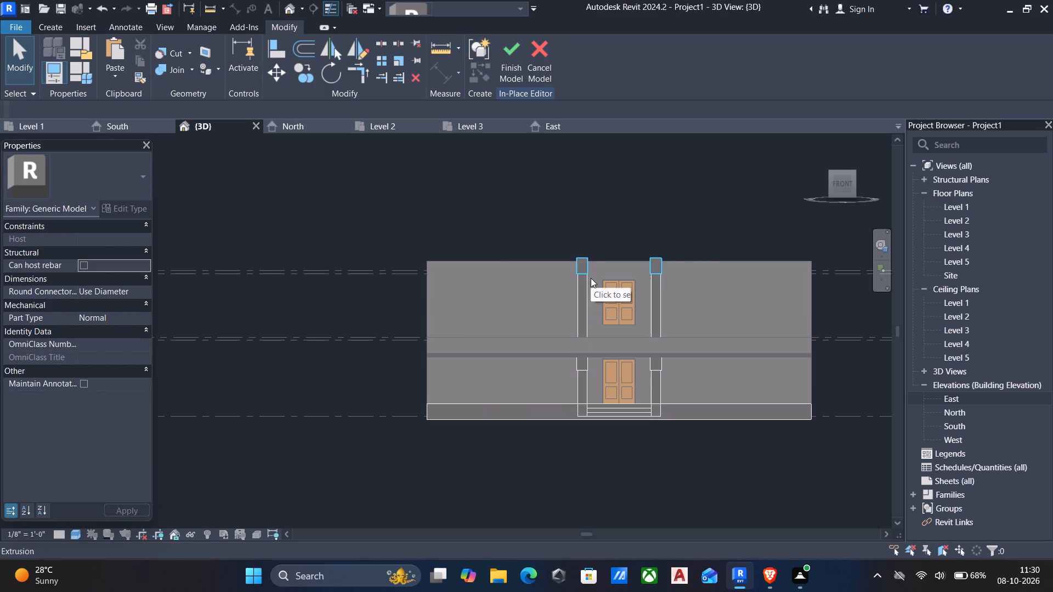
Copy both storeys' entrance column pairs and caps about 23'-6" along the facade to the platform's left end.
left_click(585, 266)
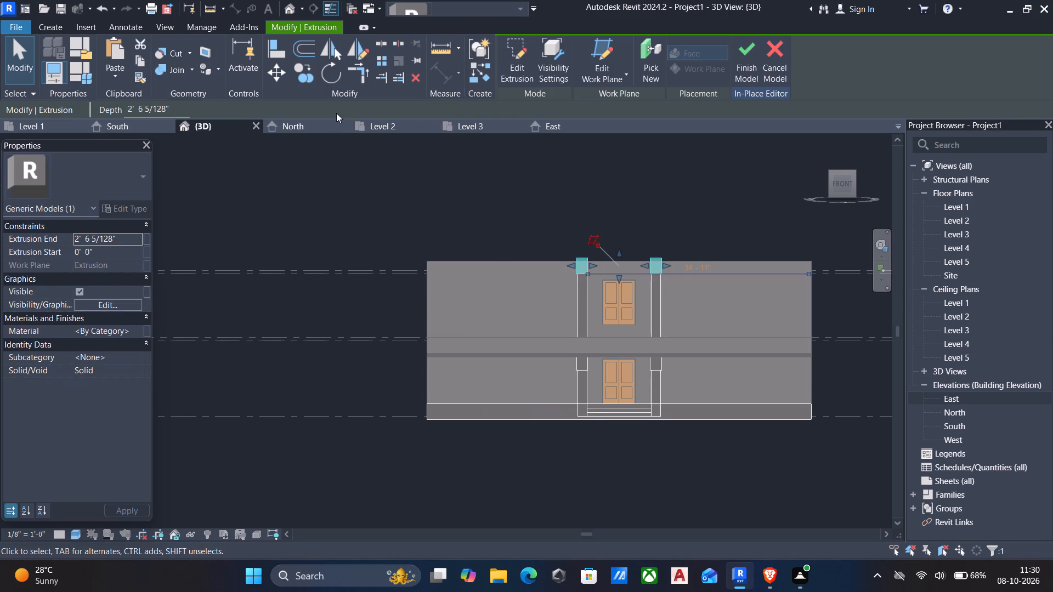
left_click(586, 388)
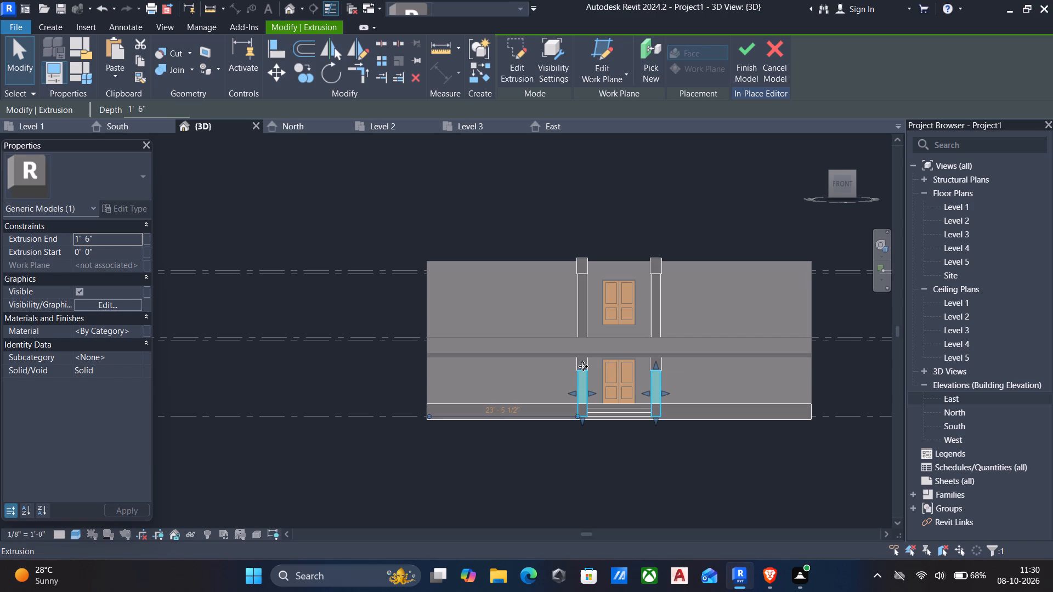
left_click(587, 303, "ctrl")
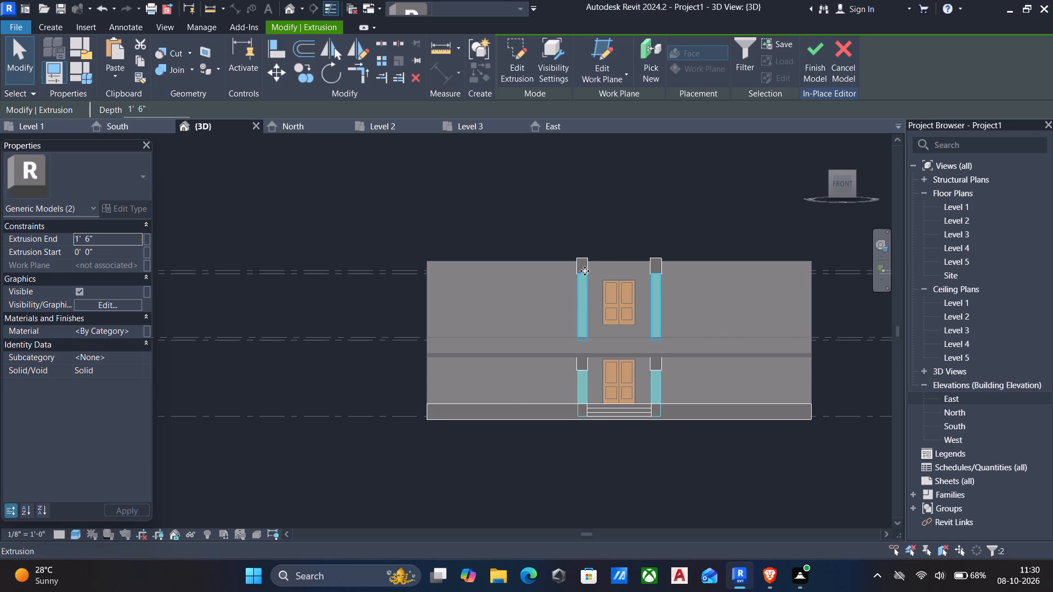
left_click(581, 258, "ctrl")
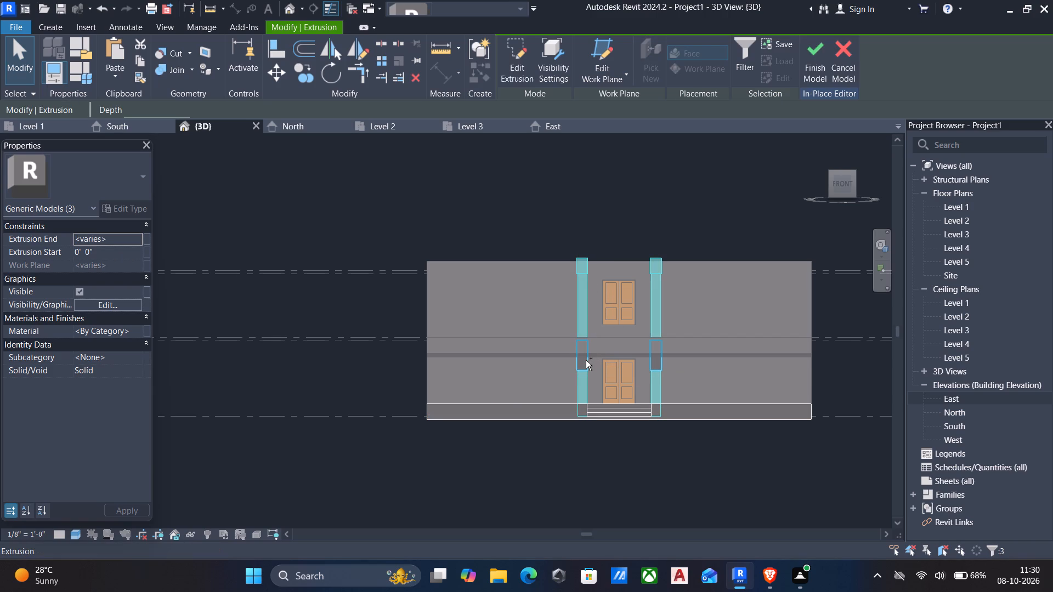
left_click(586, 360, "ctrl")
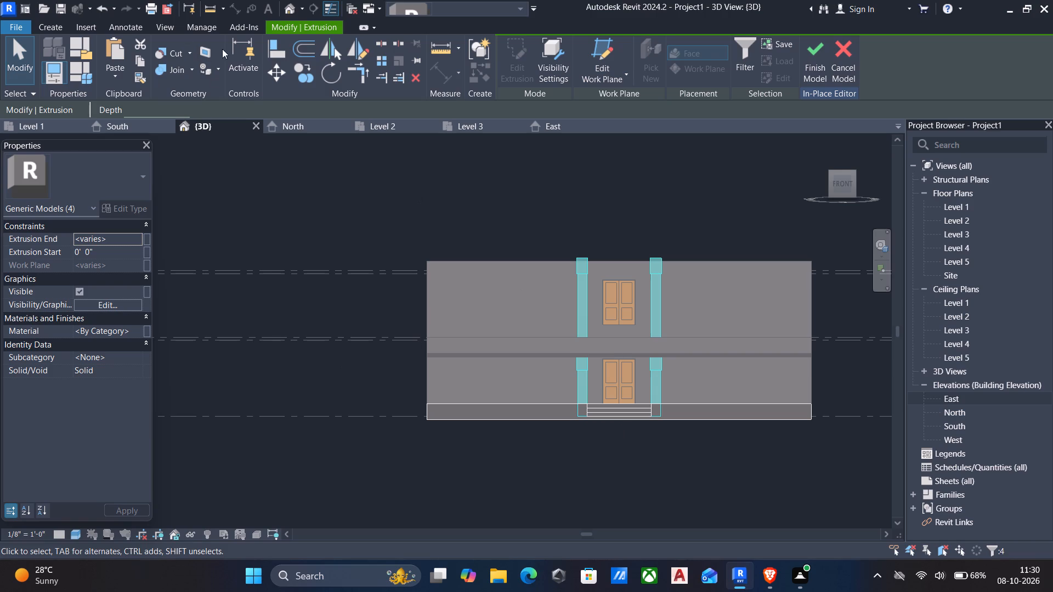
left_click(305, 76)
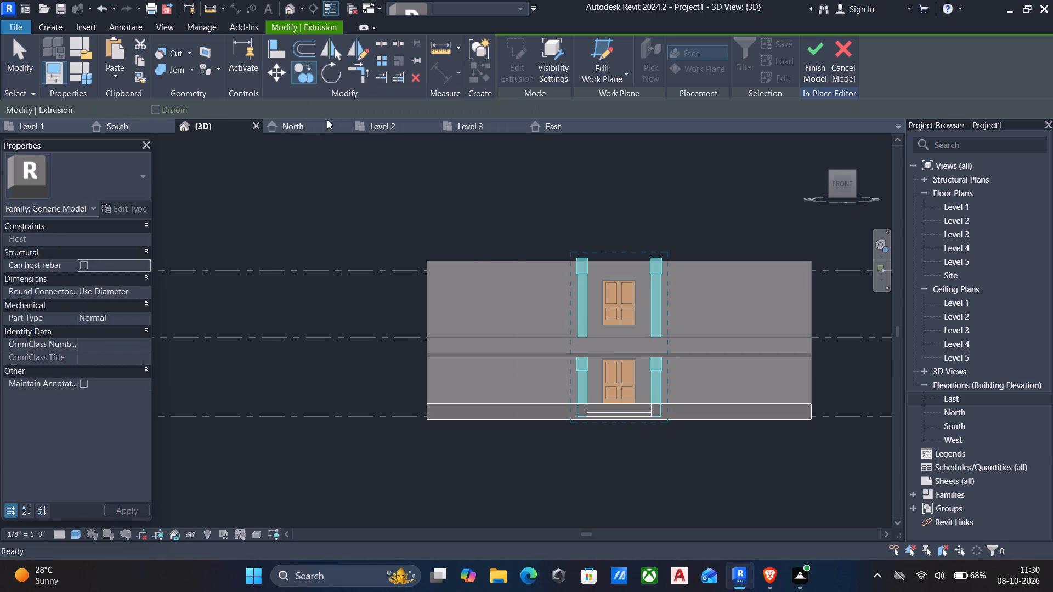
left_click(579, 413)
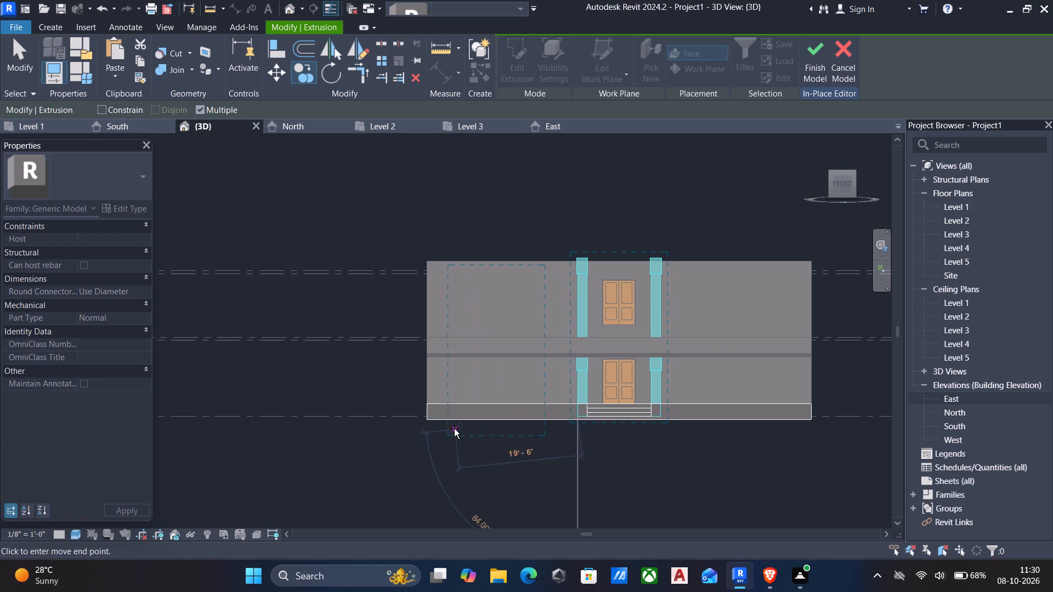
scroll(429, 423, "up", 4)
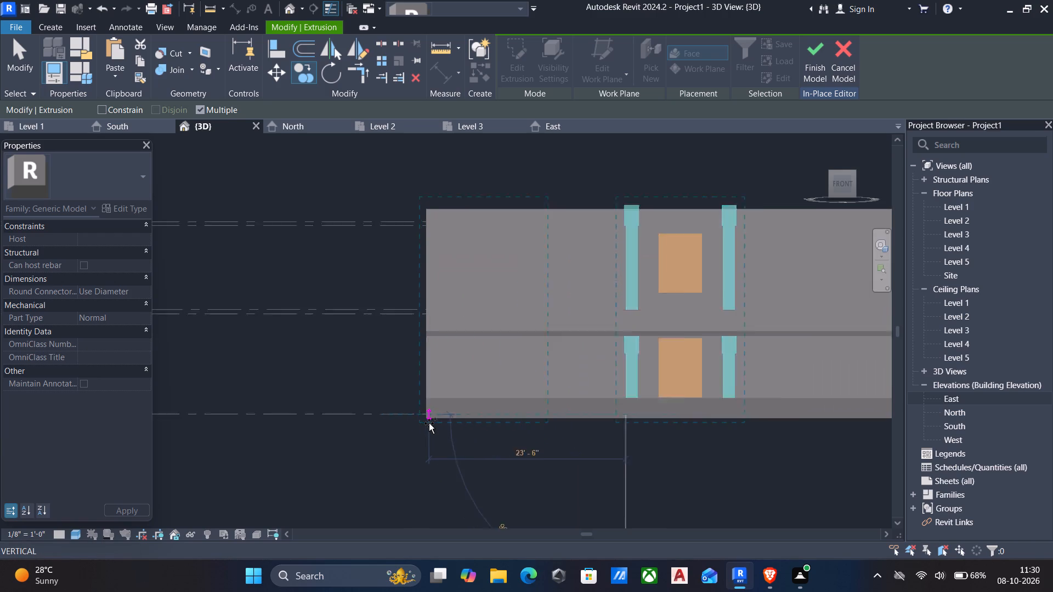
left_click(429, 418)
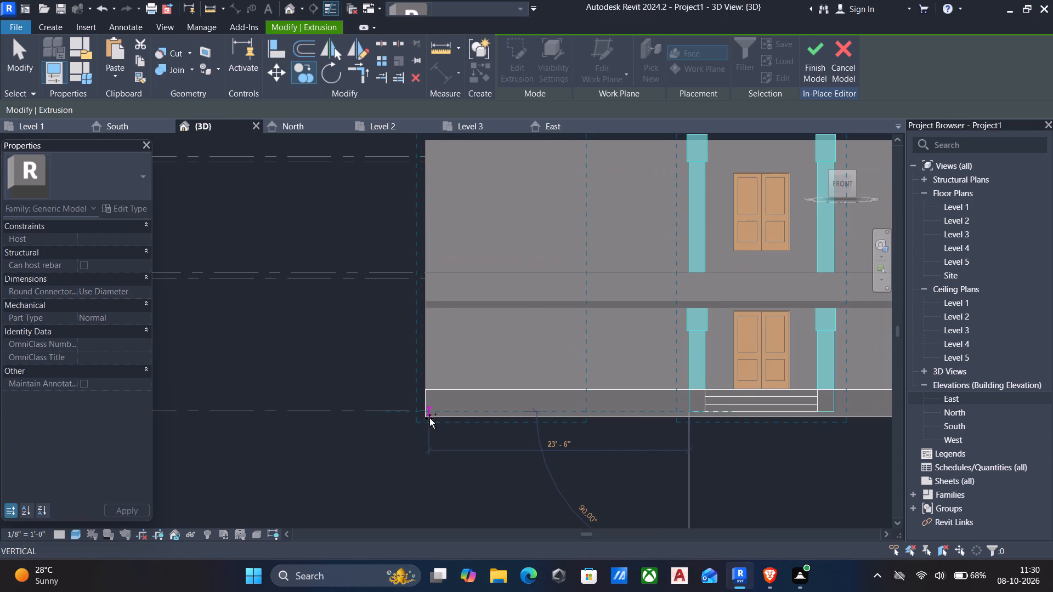
Place a second copy of the column pairs and caps starting at the platform's right end corner.
scroll(455, 417, "down", 5)
middle_click_drag(482, 419, 420, 418)
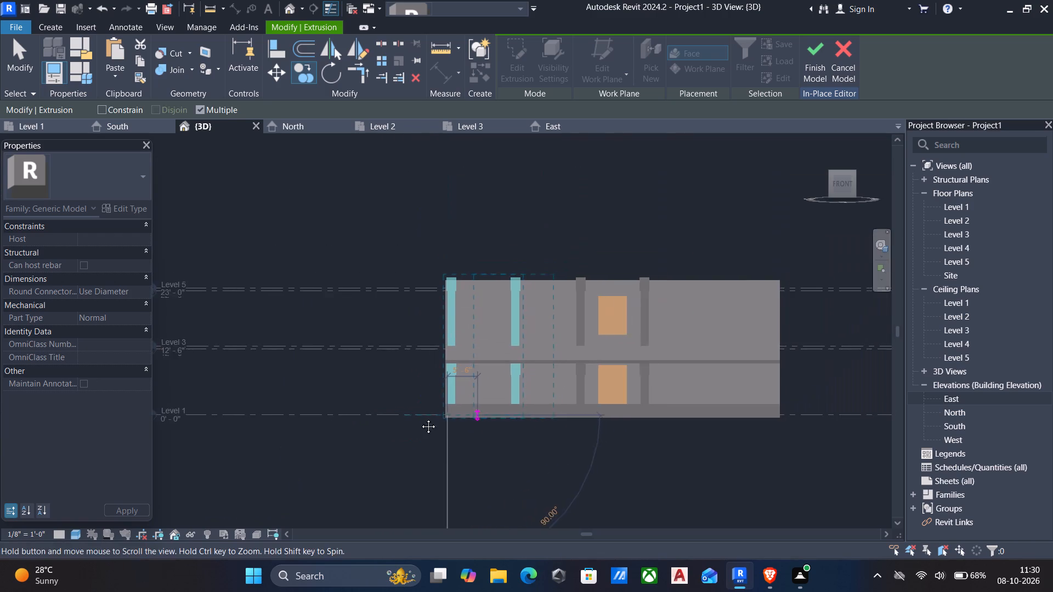
middle_click_drag(420, 418, 404, 416)
scroll(724, 402, "up", 4)
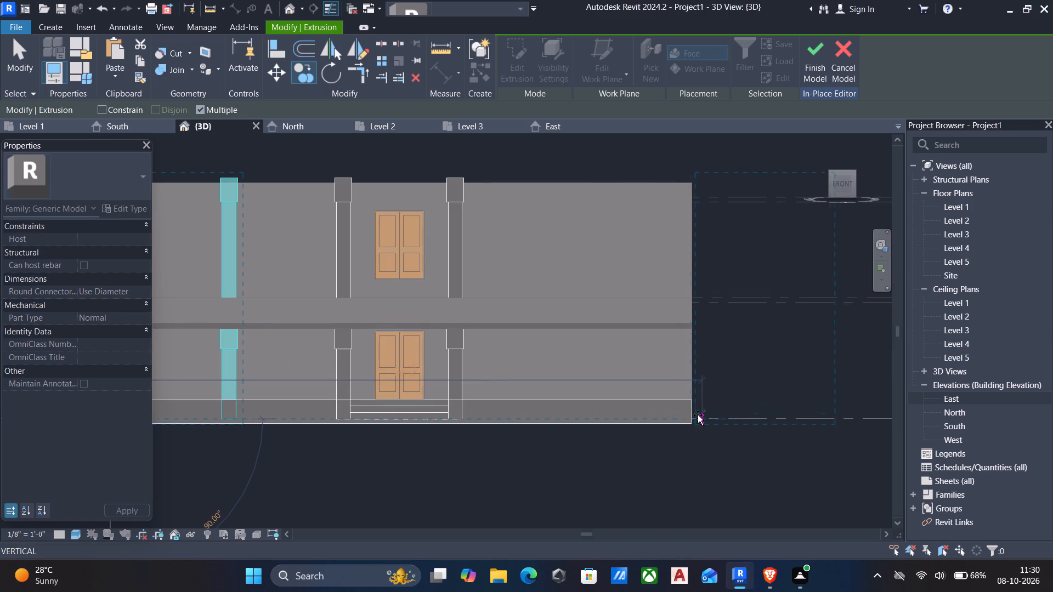
left_click(692, 420)
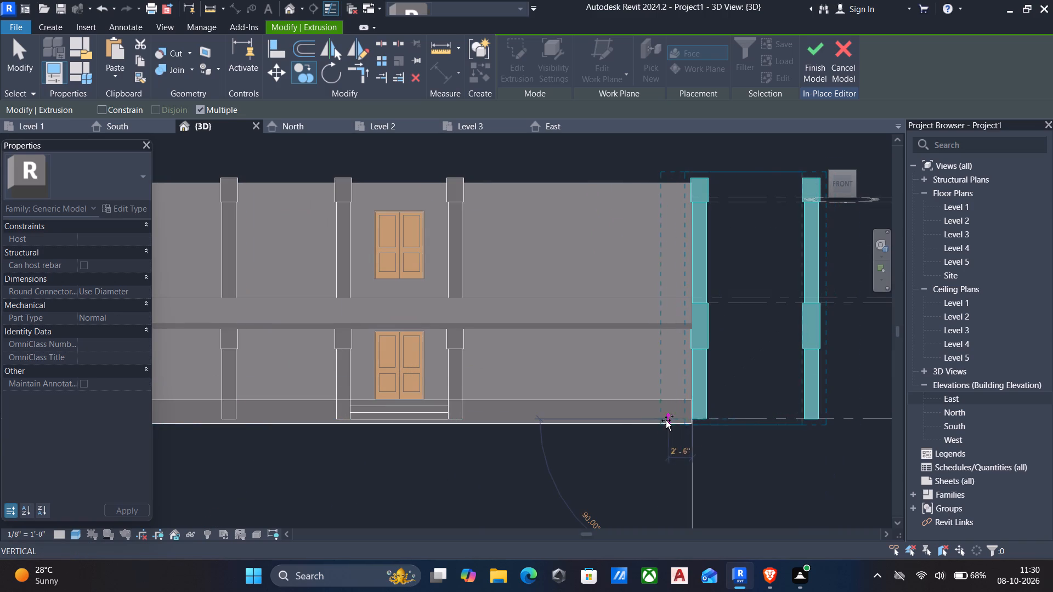
key("Escape")
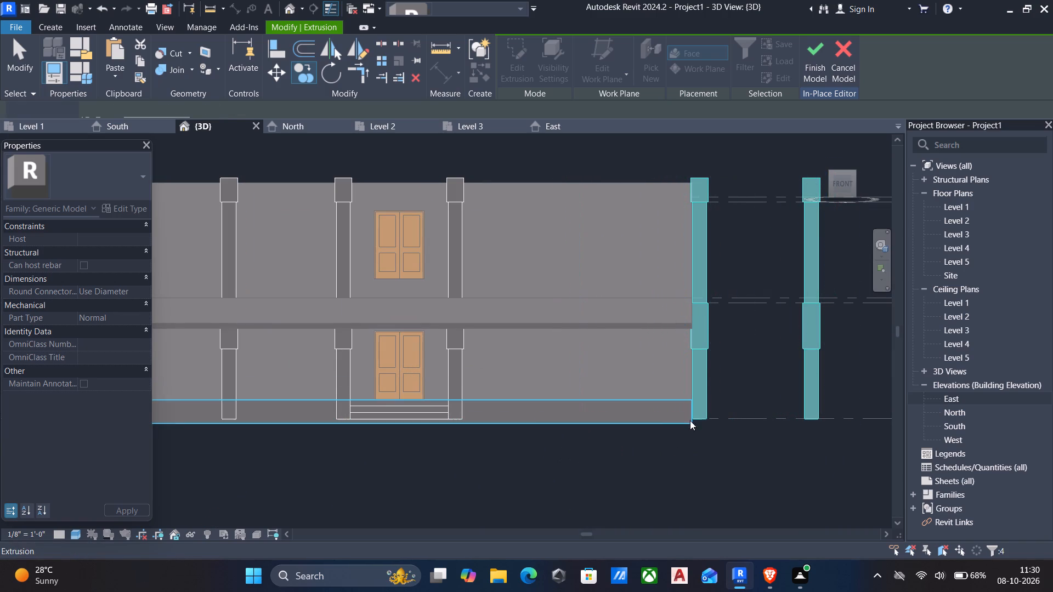
key("Escape")
Edit the lower-storey column extrusion at the platform's right end, deleting the free-standing outer column's profile.
left_click(706, 387)
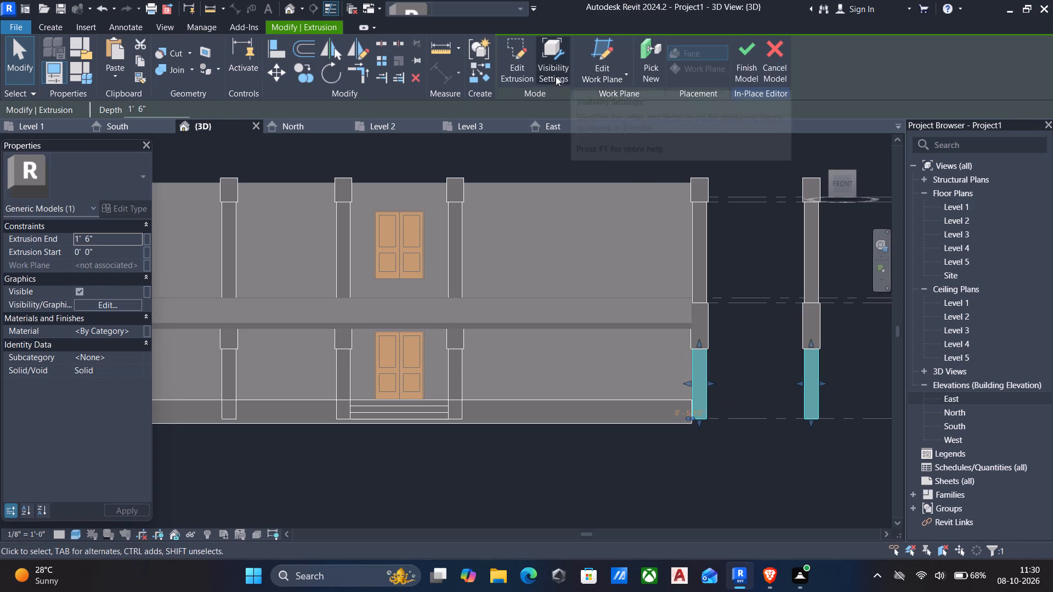
left_click(520, 68)
left_click_drag(738, 443, 711, 363)
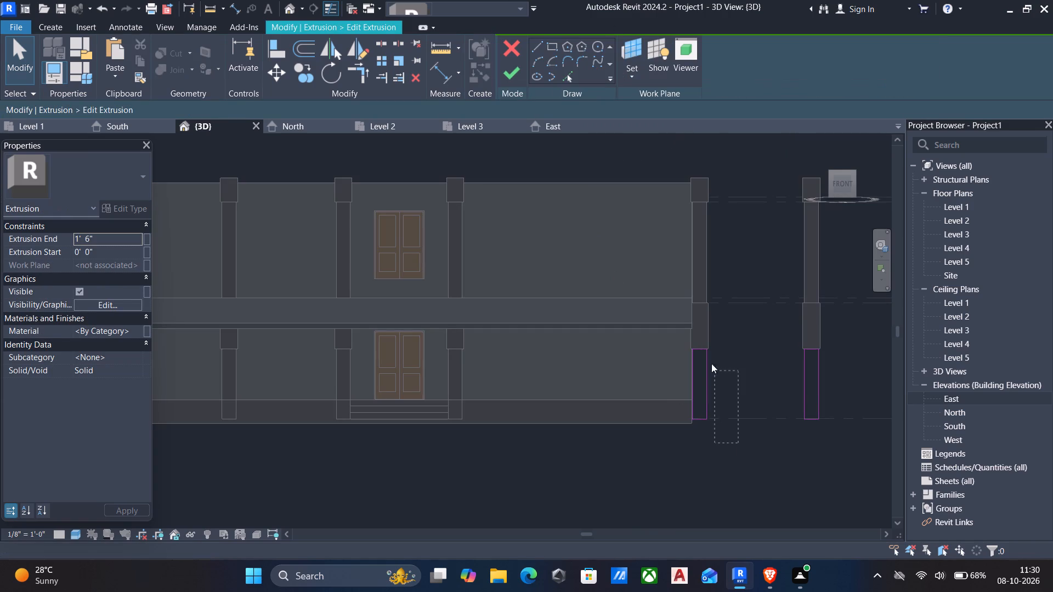
left_click_drag(711, 363, 834, 320)
key("F12")
key("Delete")
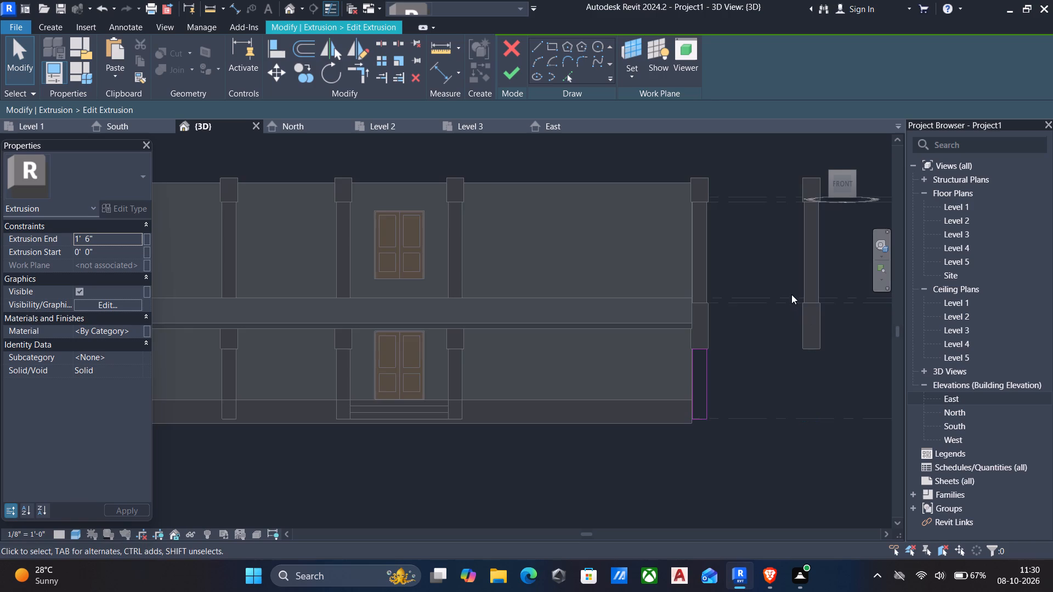
scroll(790, 294, "down", 2)
middle_click_drag(785, 298, 760, 324)
scroll(760, 324, "up", 1)
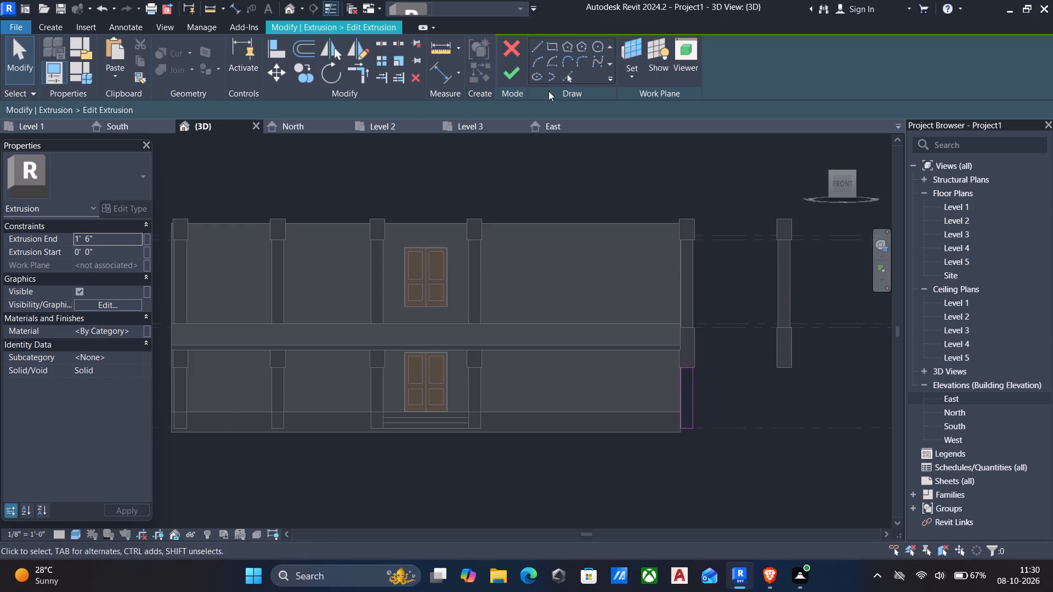
left_click(518, 73)
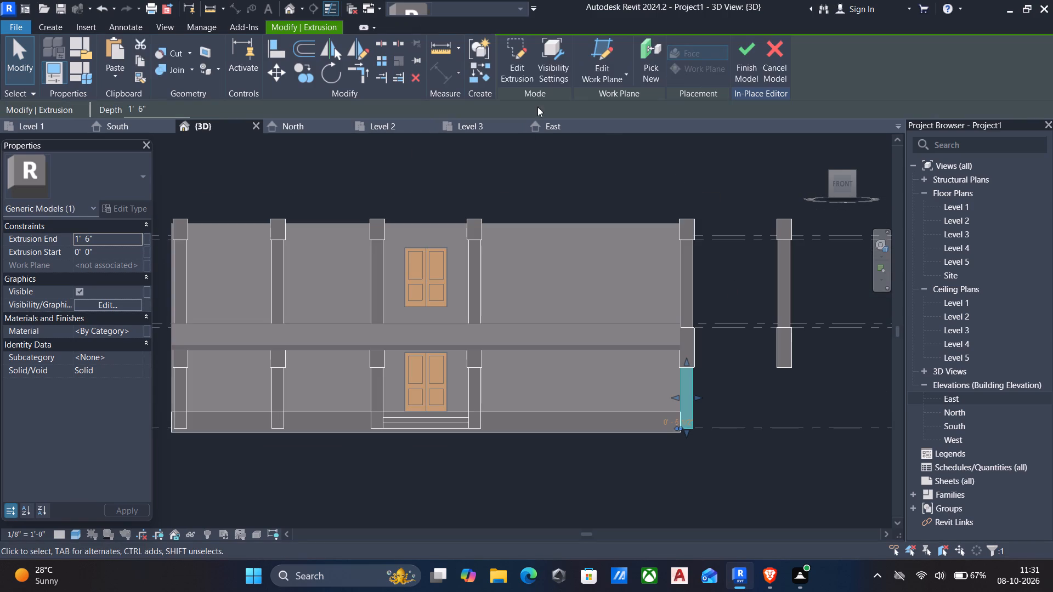
left_click(516, 76)
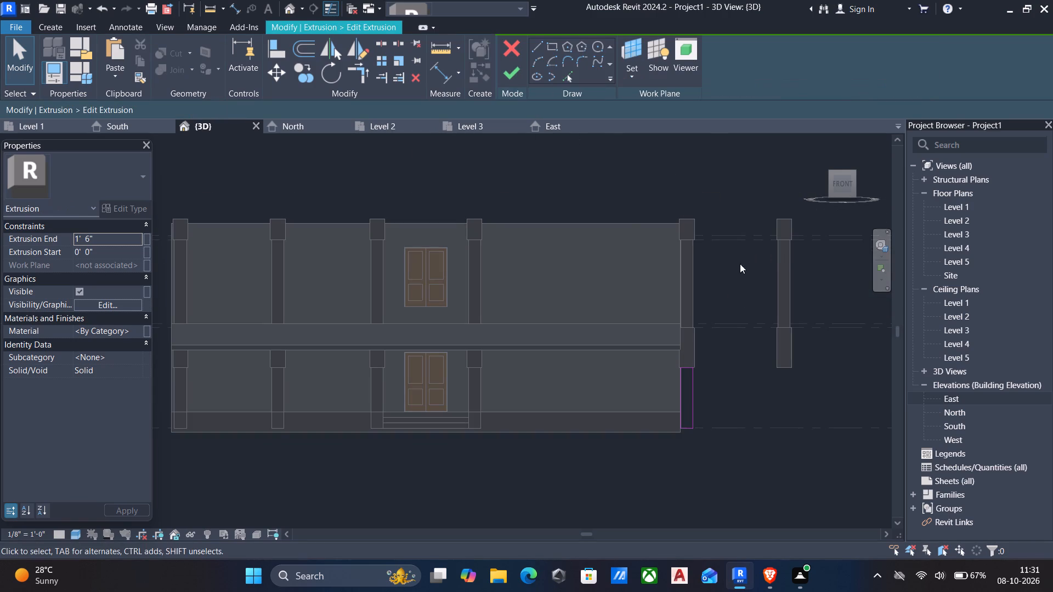
left_click(519, 83)
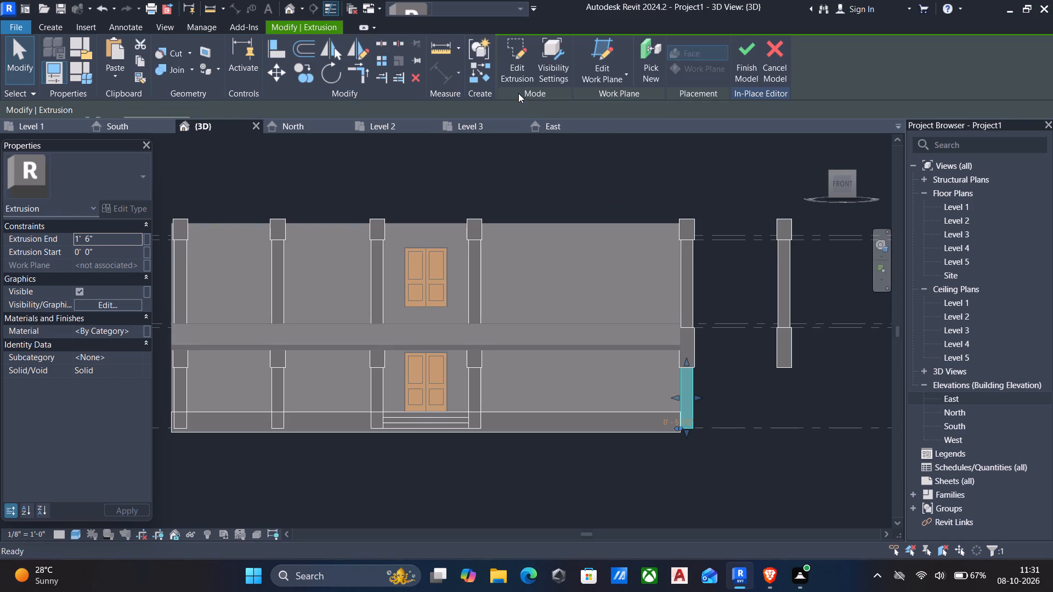
Edit the upper cap extrusion at the building's right end, deleting the free-standing outer cap's profile.
left_click(784, 220)
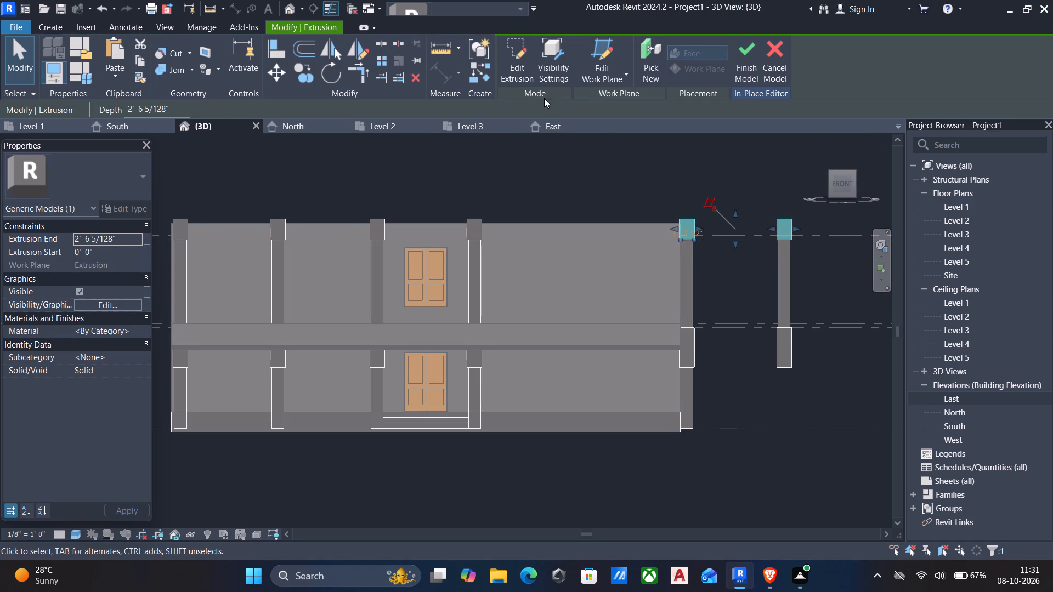
left_click(511, 72)
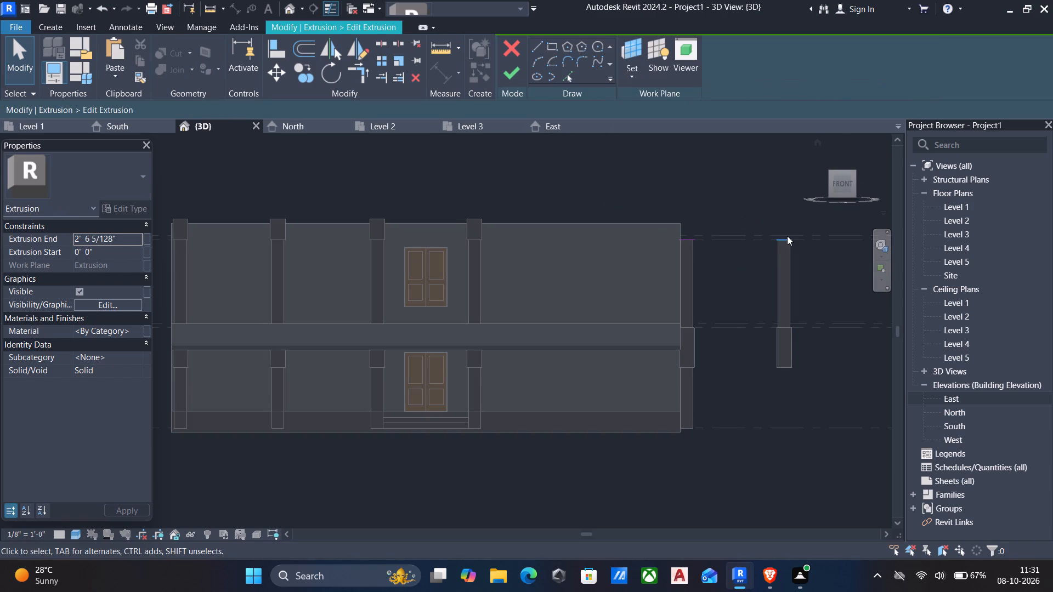
left_click(787, 236)
key("Delete")
left_click_drag(756, 217, 813, 302)
key("Delete")
left_click(509, 79)
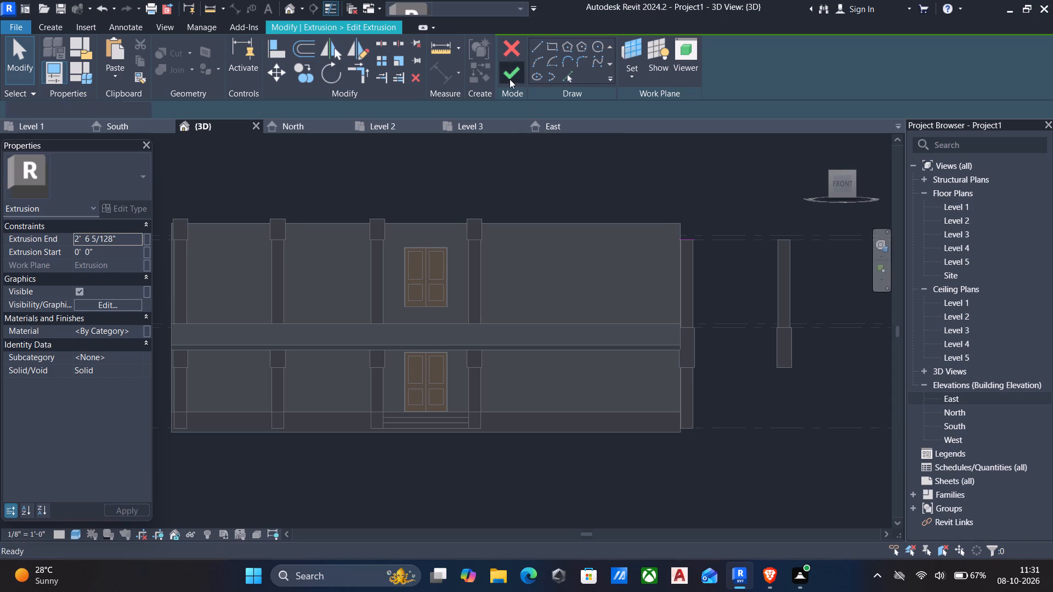
left_click(518, 66)
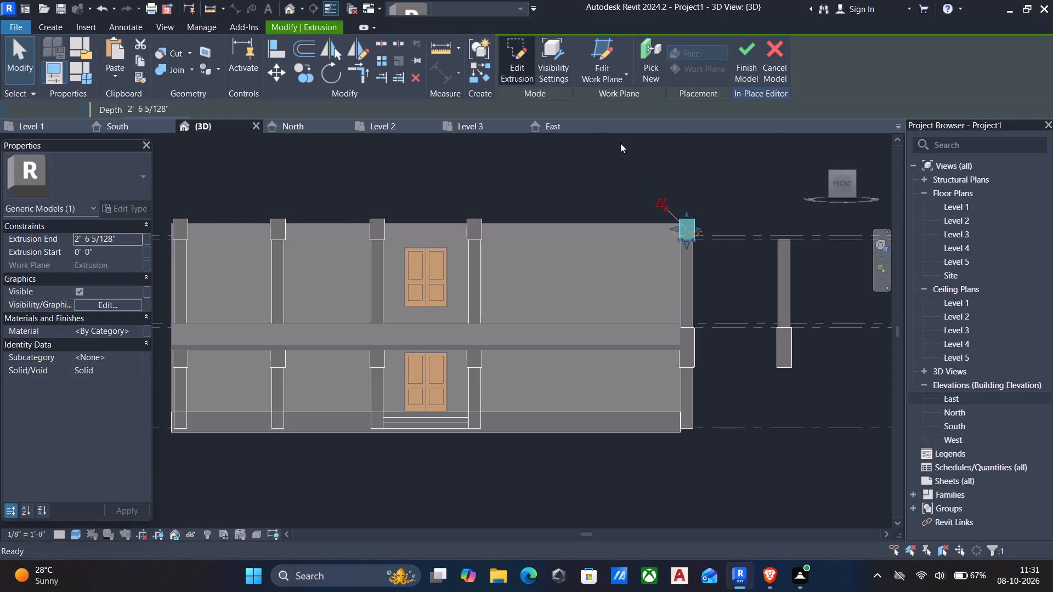
left_click(508, 72)
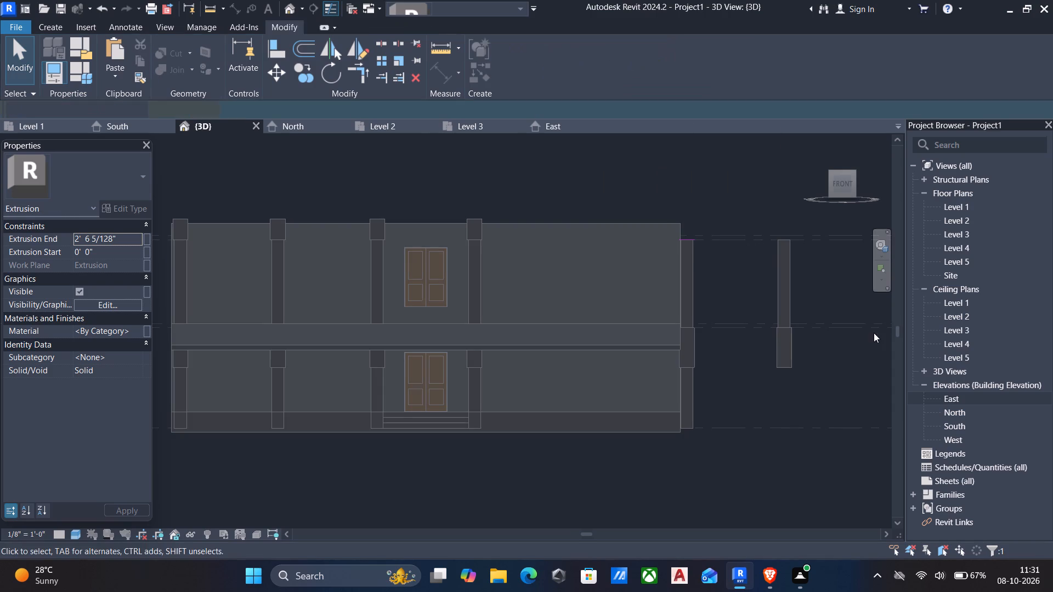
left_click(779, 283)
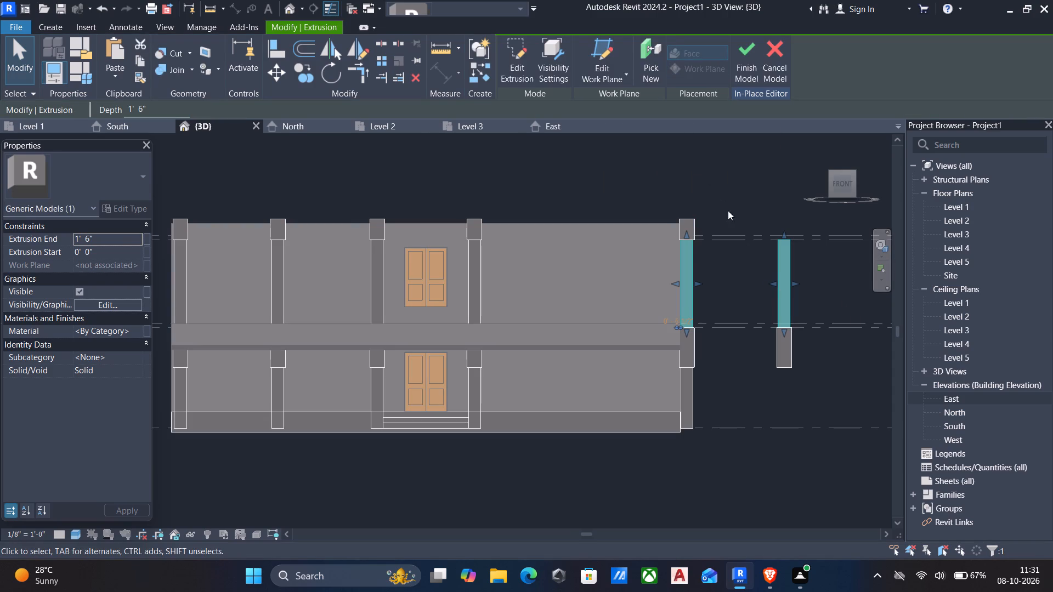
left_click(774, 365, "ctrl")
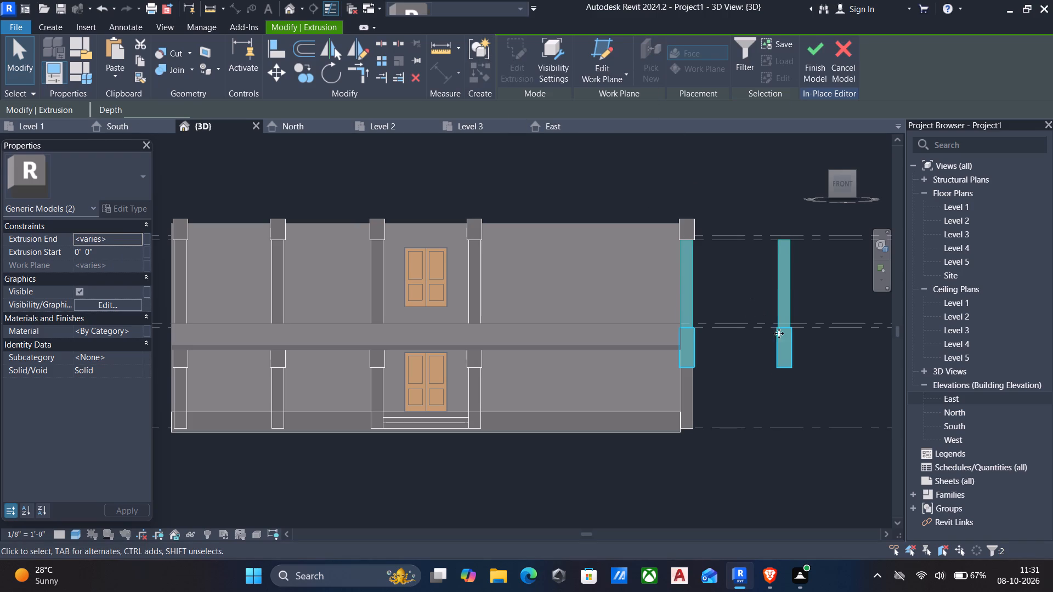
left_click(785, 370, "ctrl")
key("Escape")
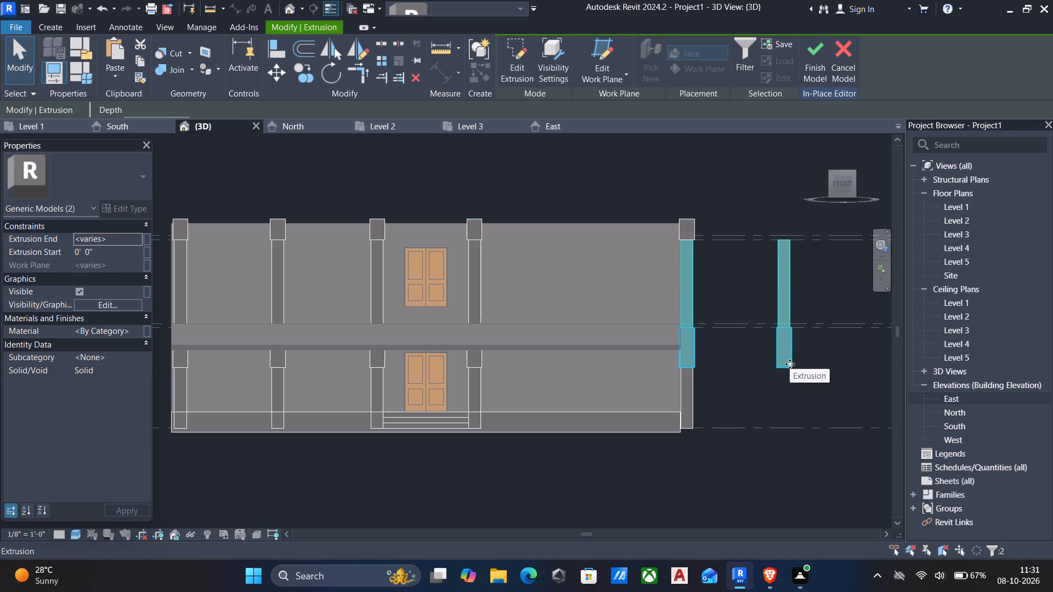
Edit the upper-storey column extrusion at the building's right end, deleting the free-standing outer column's profile.
left_click(785, 273)
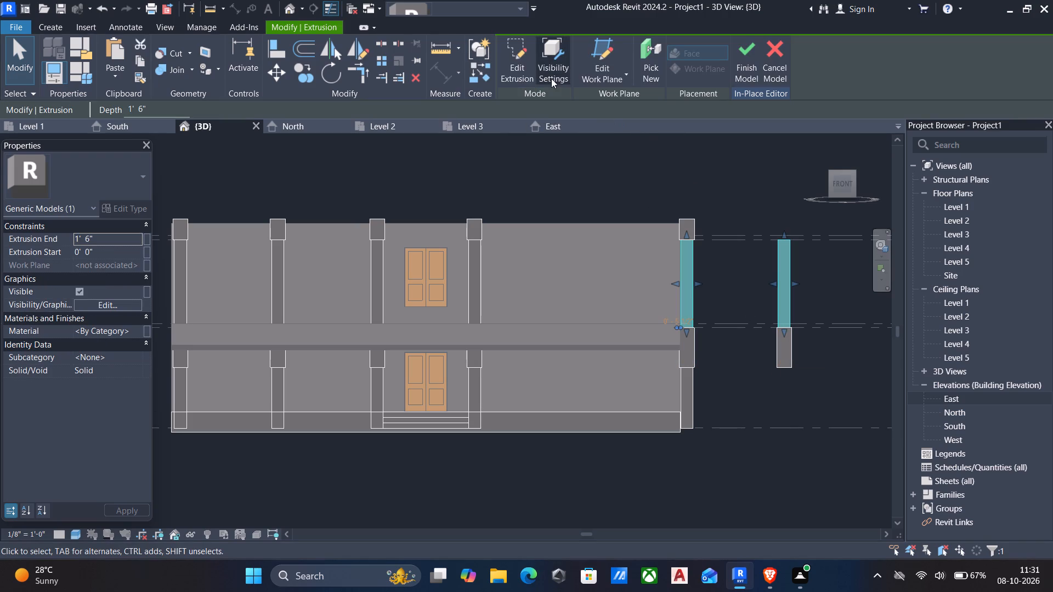
left_click(511, 65)
left_click_drag(749, 223, 779, 278)
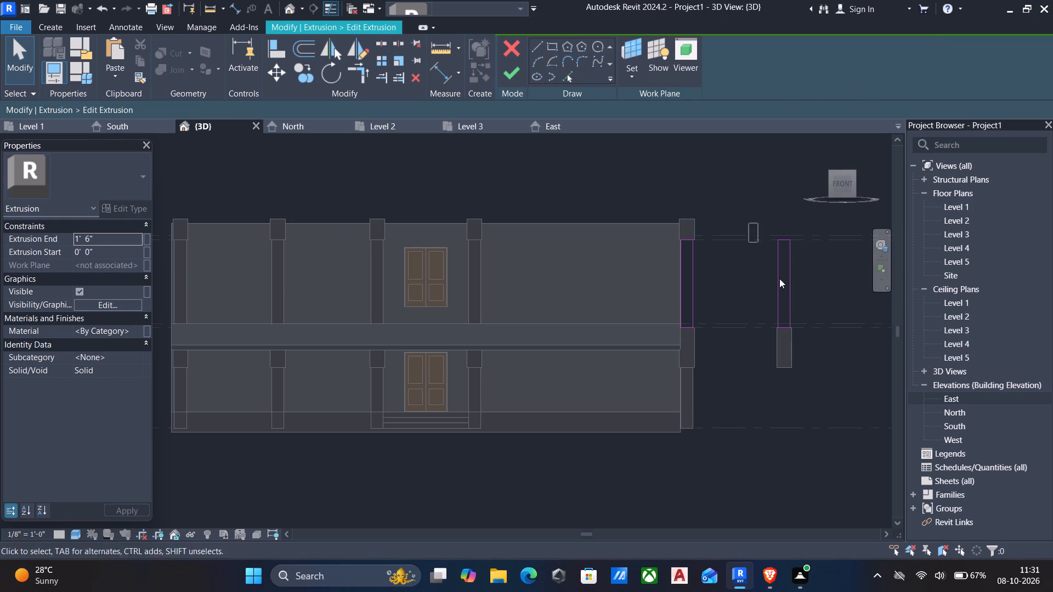
left_click_drag(779, 278, 813, 364)
key("Delete")
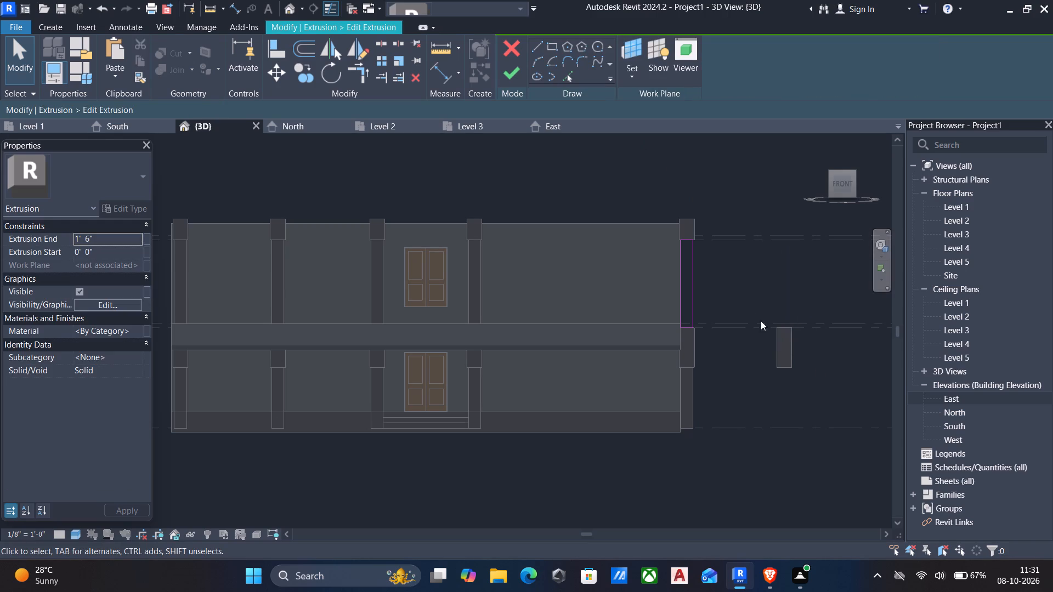
left_click(506, 81)
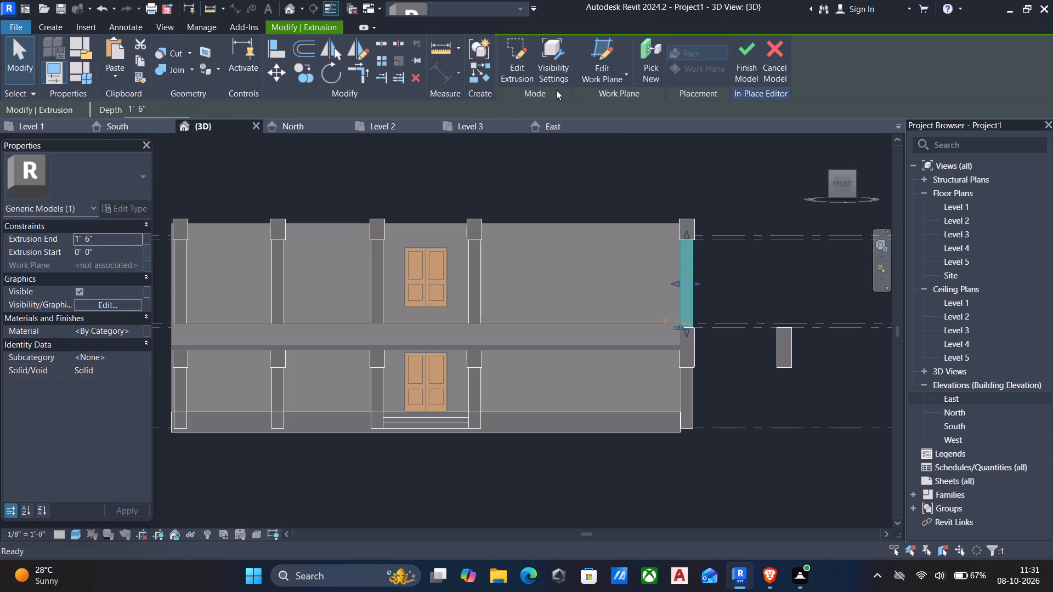
Edit the lower cap extrusion at the building's right end, deleting the free-standing outer cap's profile.
left_click(784, 326)
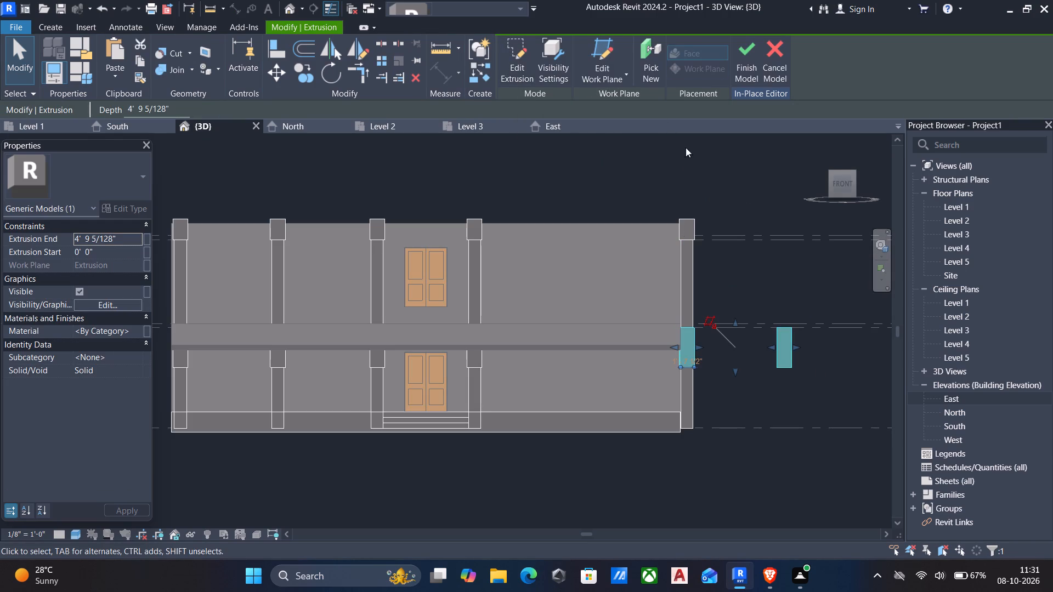
left_click(521, 67)
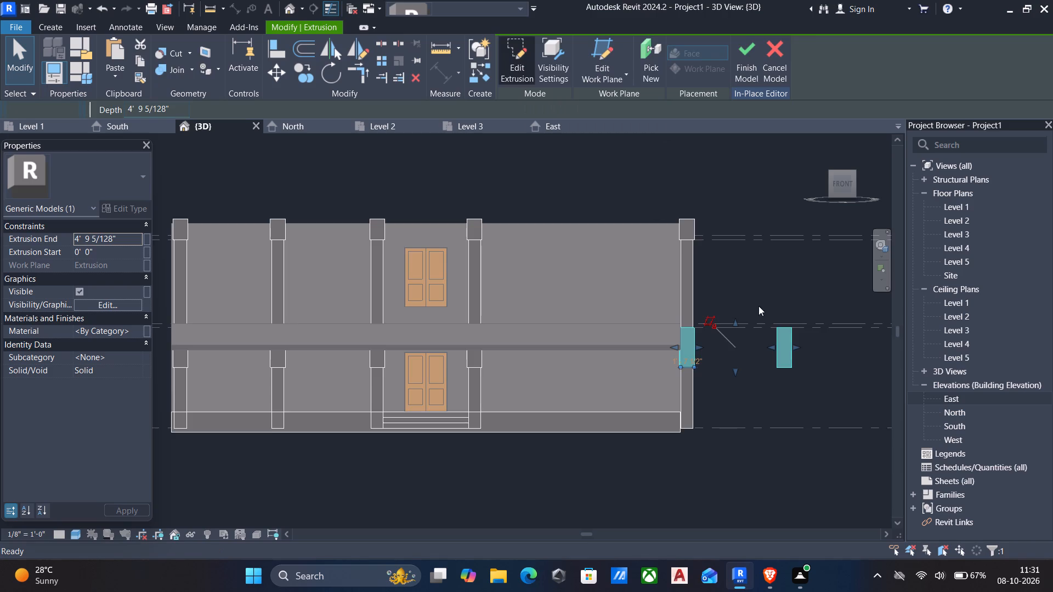
left_click_drag(774, 349, 829, 404)
key("Delete")
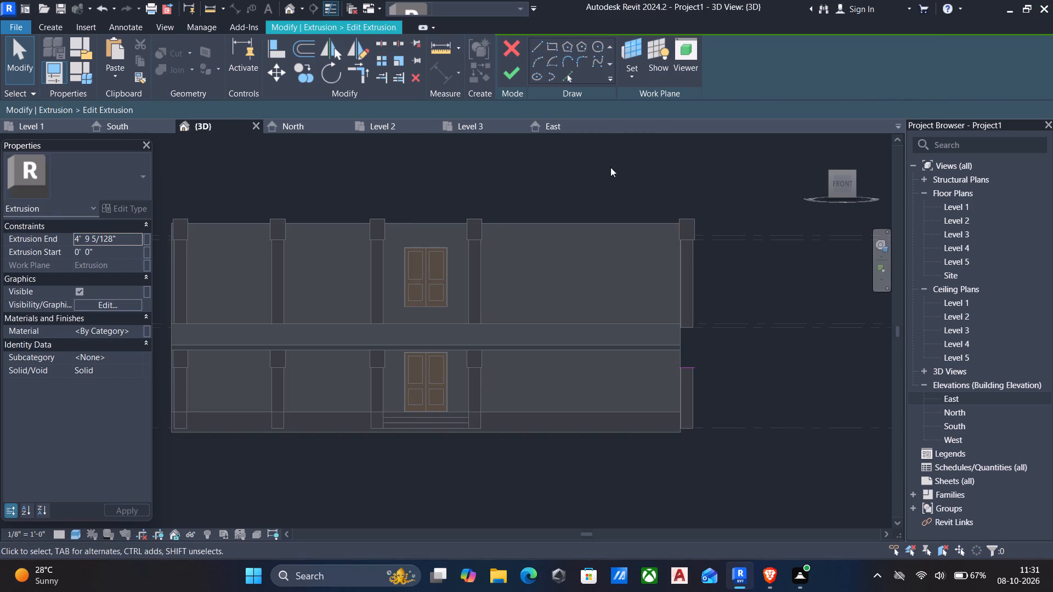
left_click(508, 73)
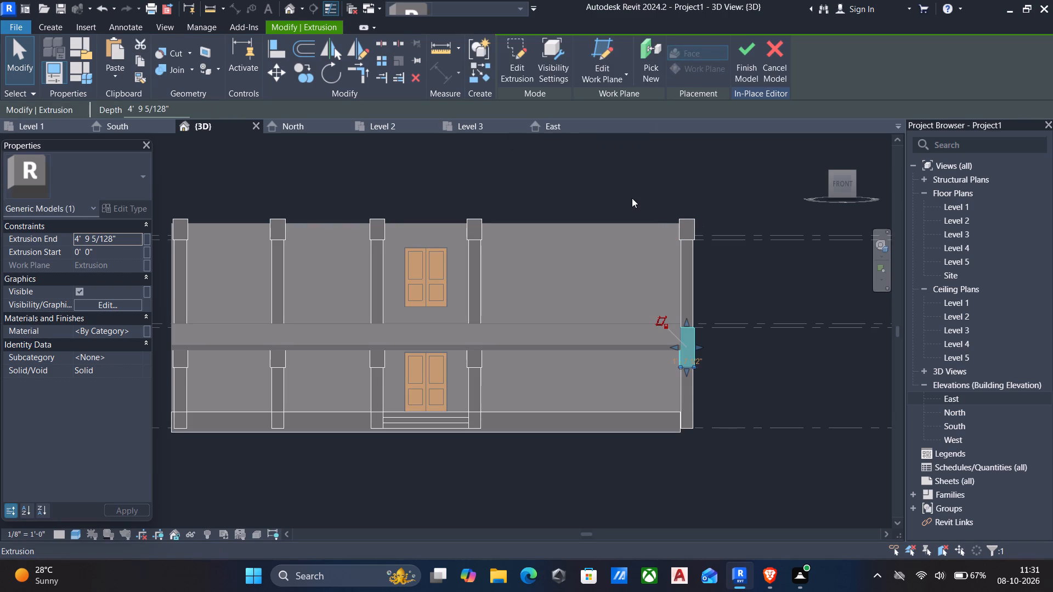
Nudge the right-end columns and caps of both storeys leftward until their outer edge is flush with the platform's right end.
left_click_drag(629, 195, 754, 375)
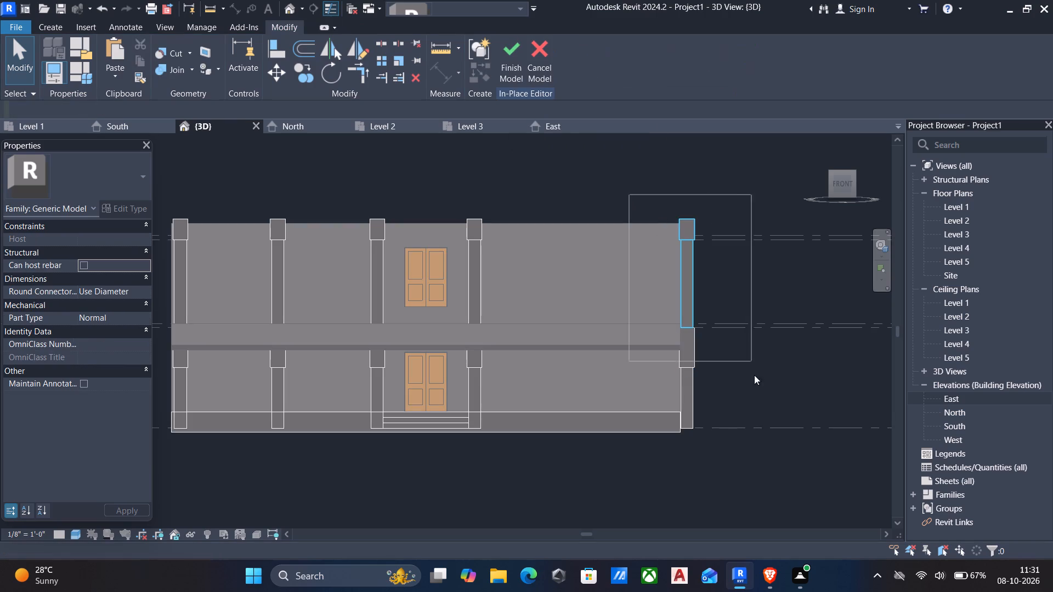
left_click_drag(754, 375, 794, 467)
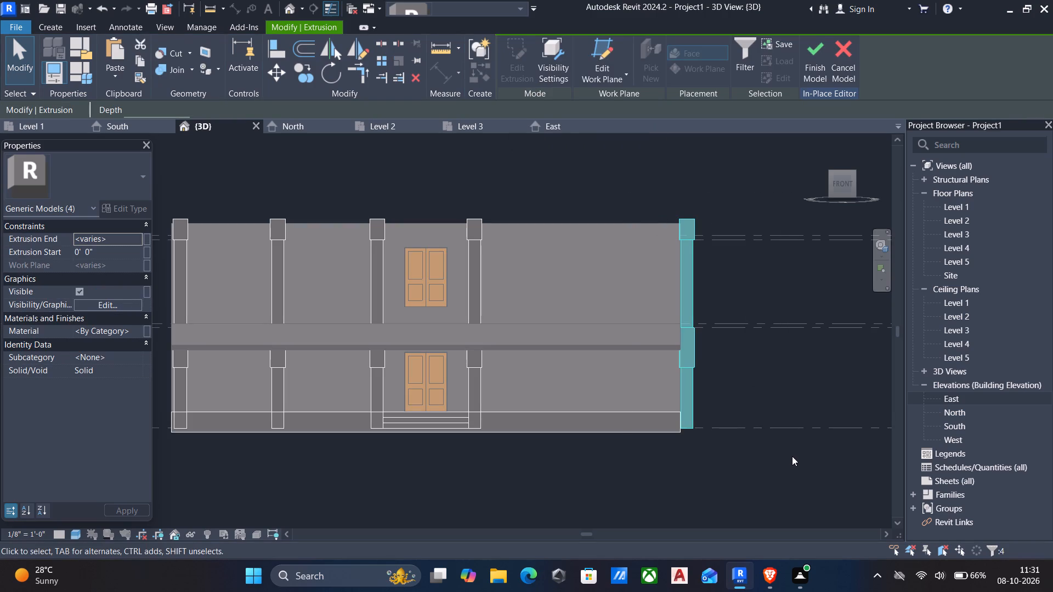
key("Left")
key("Left")
key("Left")
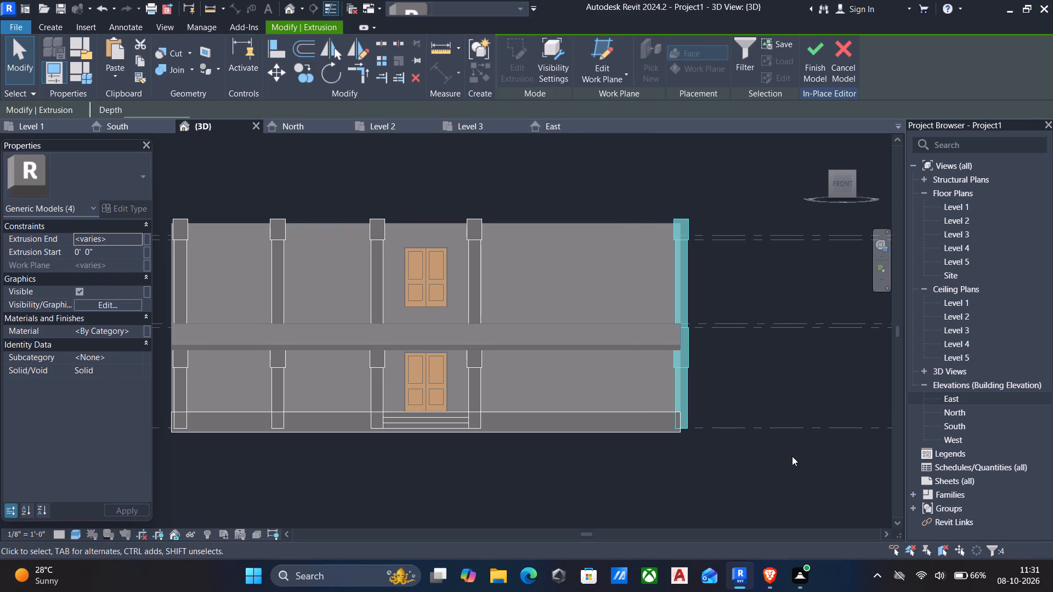
key("Left")
key("Left")
key("Left")
key("Left")
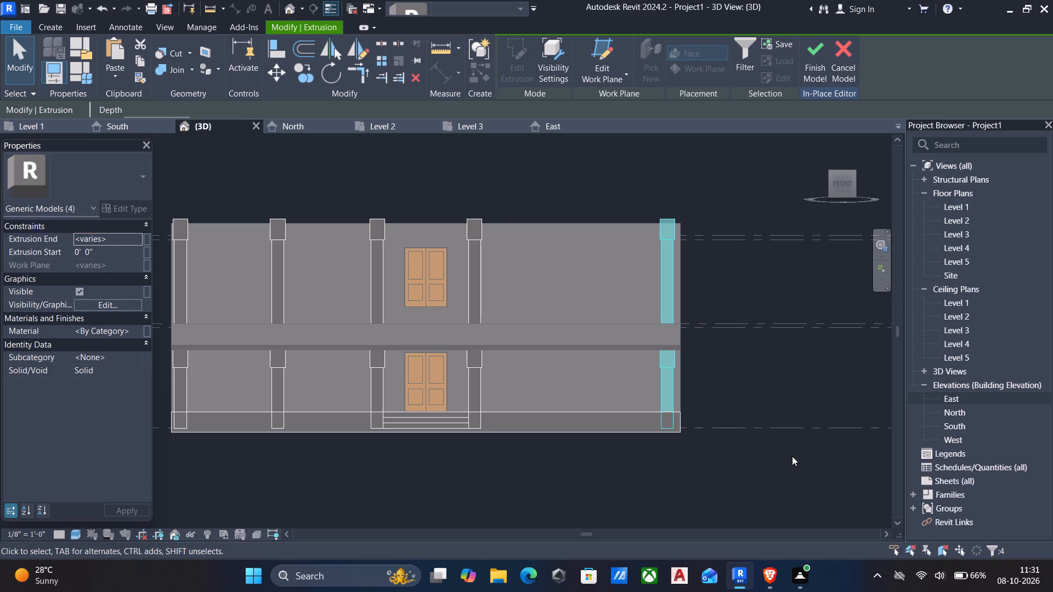
key("Right")
key("Right")
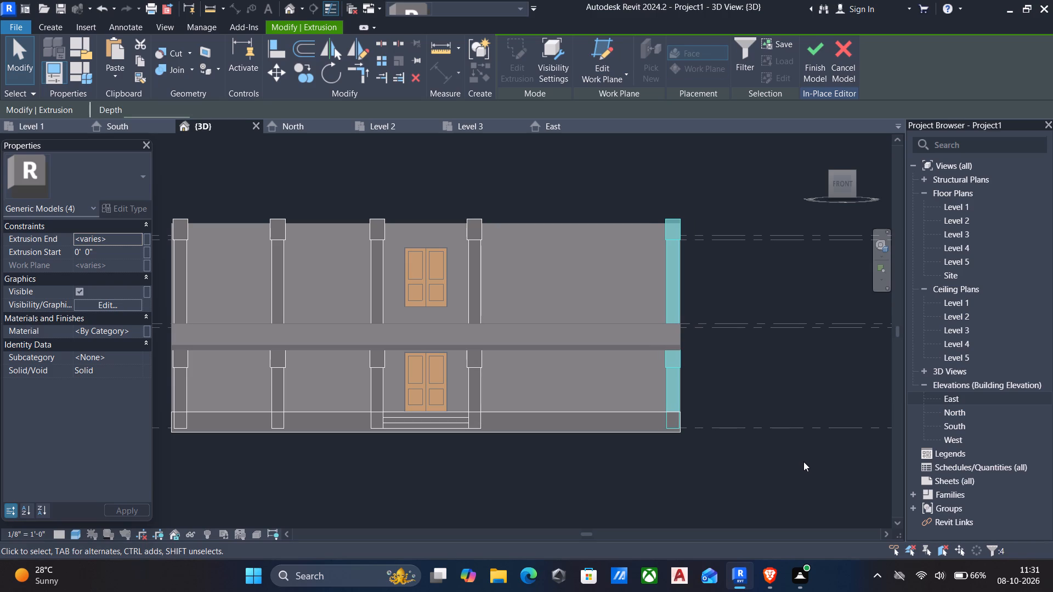
scroll(814, 466, "down", 2)
middle_click_drag(816, 468, 822, 468)
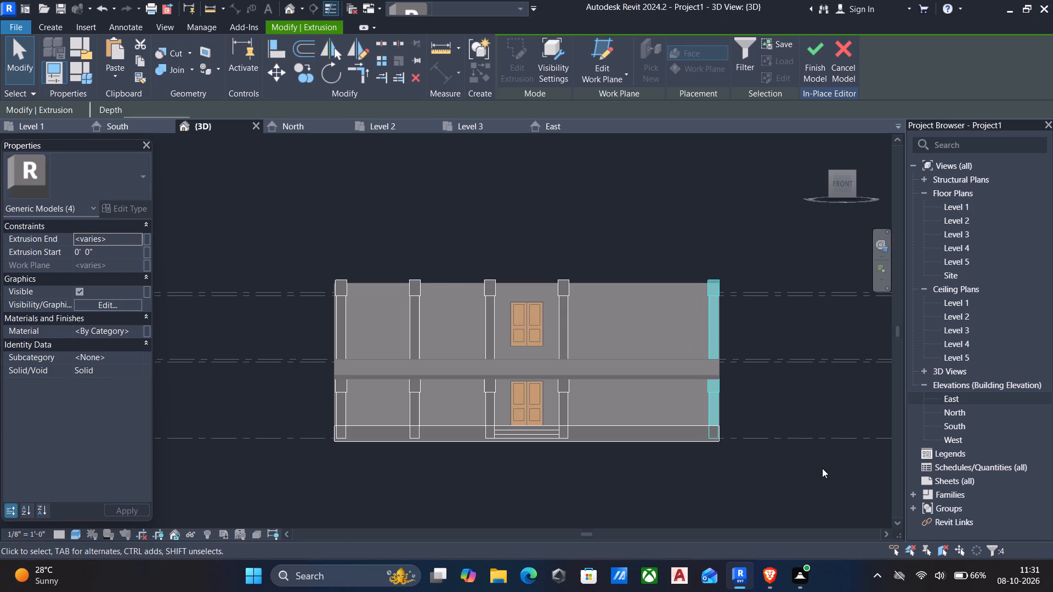
key("Escape")
Edit the upper-storey column extrusion at the facade's left end, deleting the profile of the second column from the left.
scroll(819, 456, "down", 2)
middle_click_drag(820, 458, 727, 481, "shift")
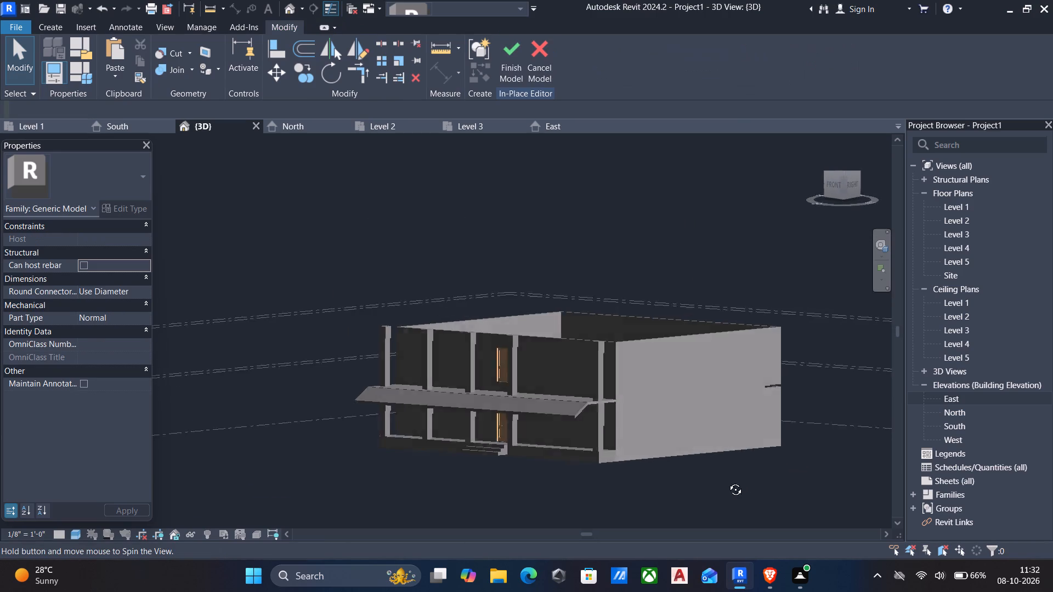
middle_click_drag(727, 481, 699, 489, "shift")
scroll(570, 441, "up", 5)
scroll(543, 487, "down", 2)
middle_click_drag(543, 488, 647, 492, "shift")
scroll(673, 493, "up", 1)
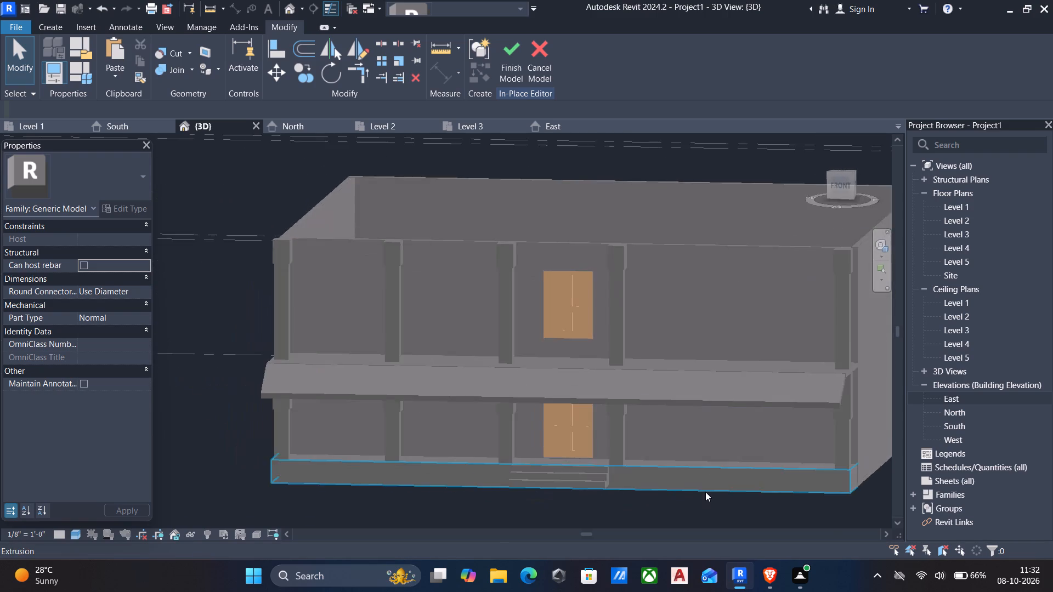
scroll(706, 492, "down", 3)
middle_click_drag(706, 492, 694, 502)
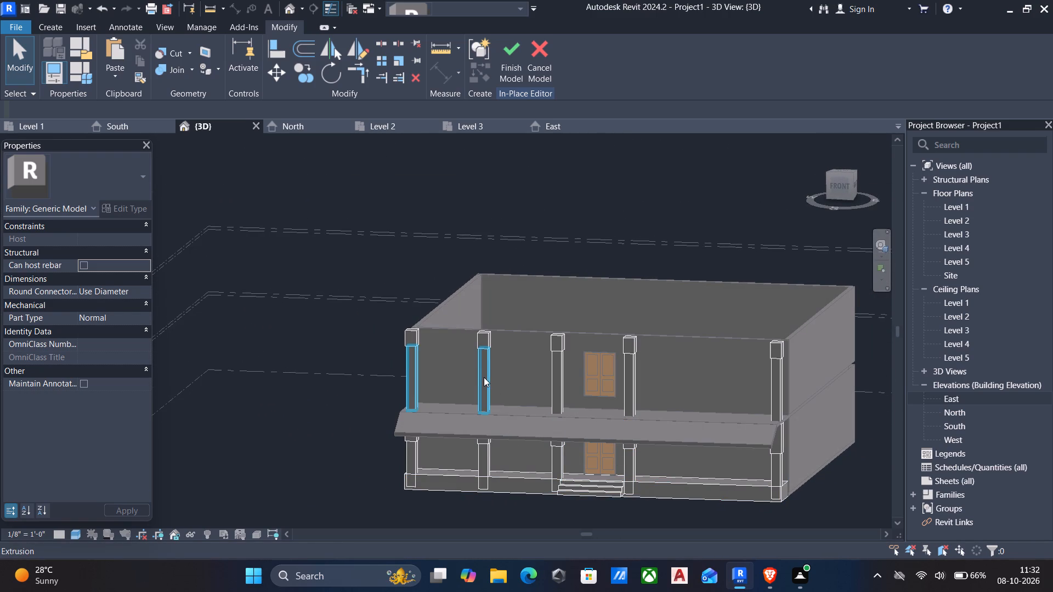
left_click(484, 377)
left_click(511, 52)
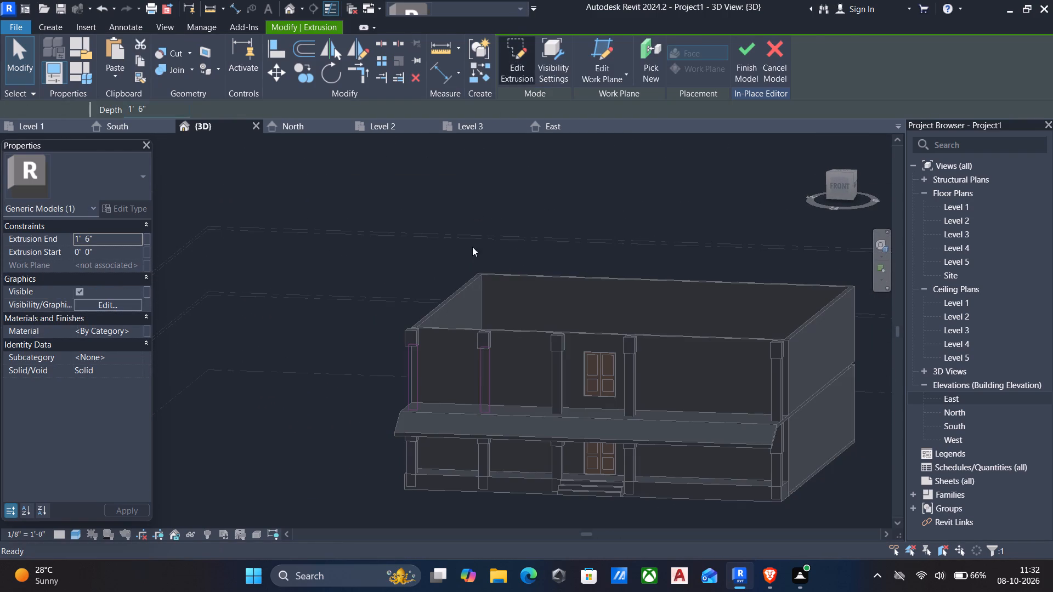
left_click_drag(505, 384, 466, 362)
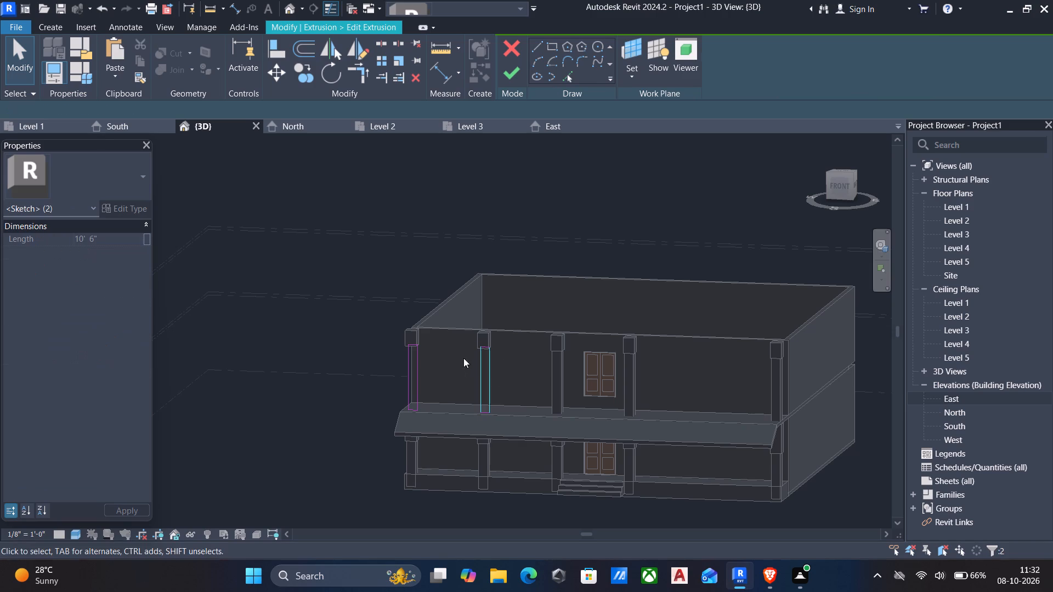
left_click_drag(451, 331, 513, 431)
key("Delete")
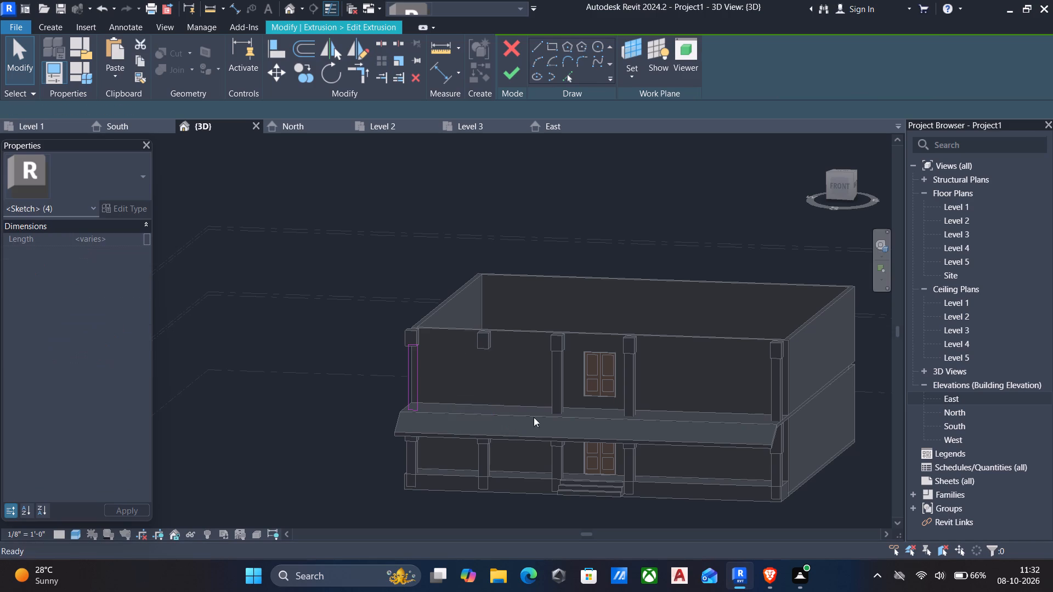
left_click(510, 75)
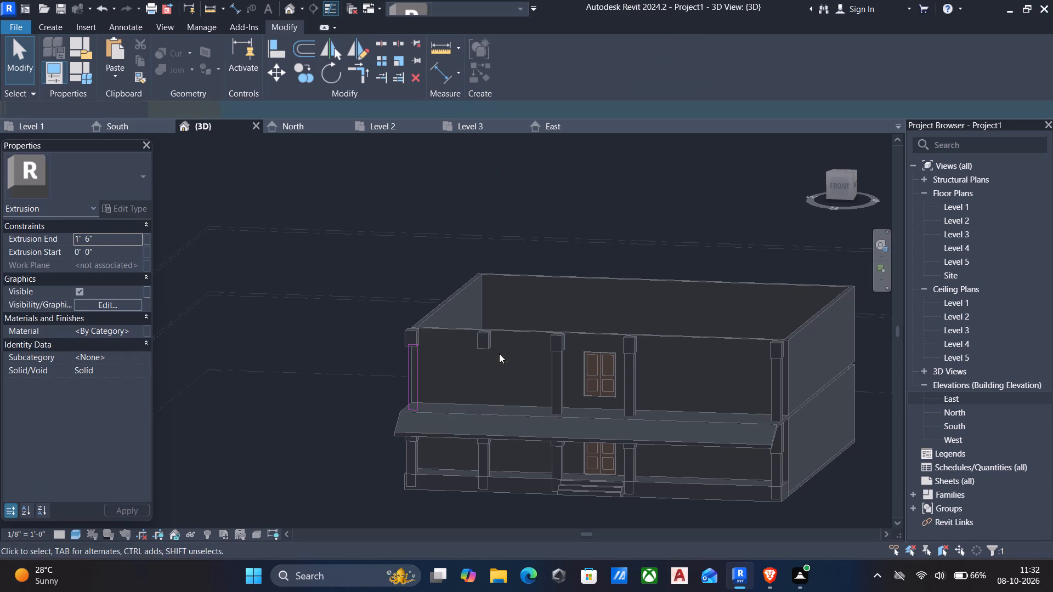
Edit the upper cap extrusion at the facade's left end, deleting the profile of the second cap from the left.
left_click(485, 340)
left_click(522, 65)
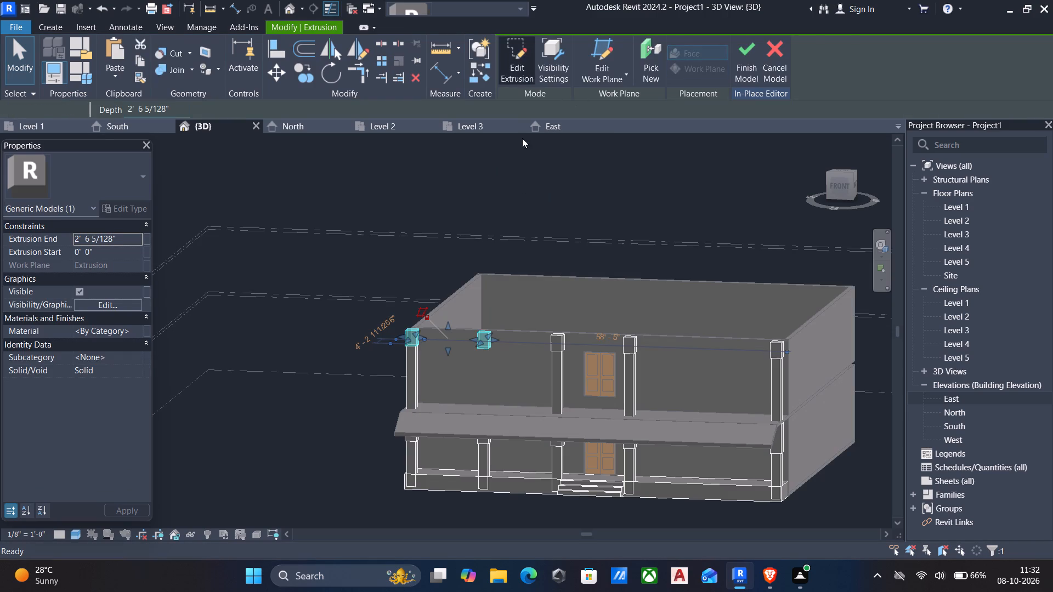
left_click_drag(468, 315, 519, 403)
key("Delete")
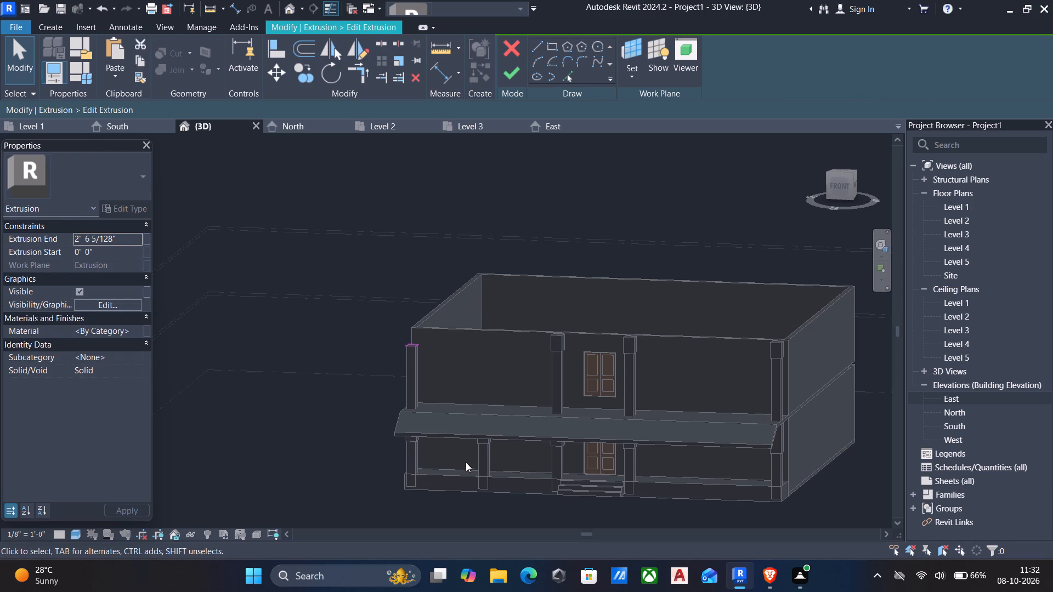
left_click(508, 72)
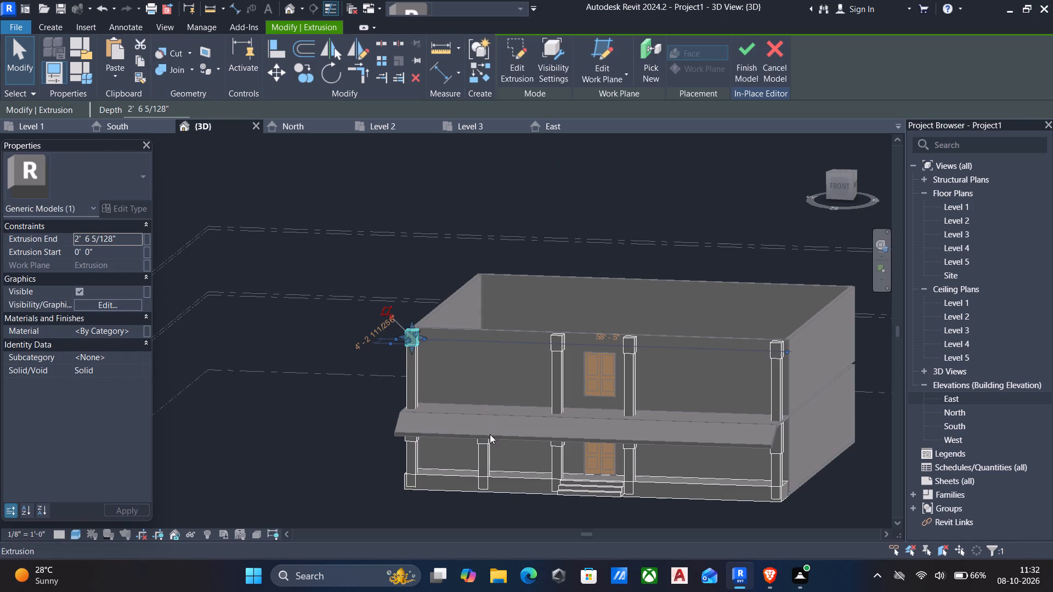
Edit the lower-storey column extrusion at the facade's left end, deleting the profile of the second column from the left.
left_click(488, 464)
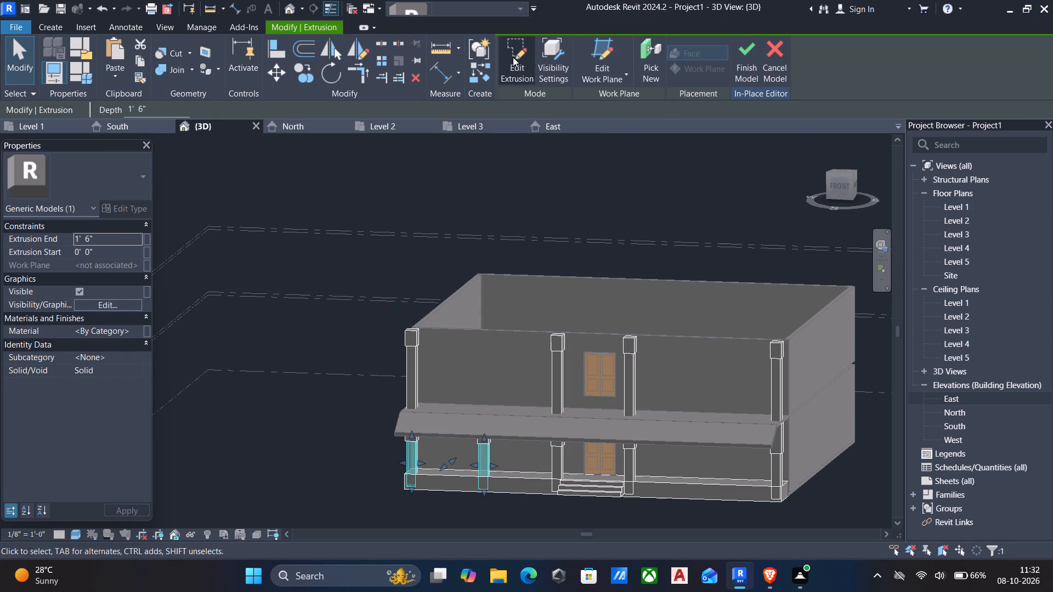
left_click(512, 57)
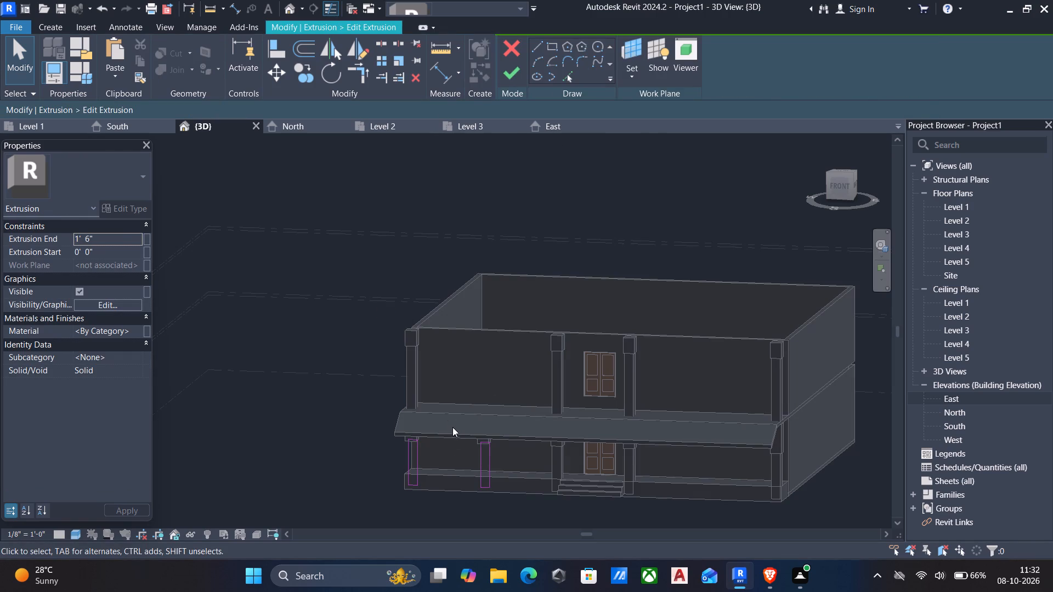
left_click_drag(447, 419, 518, 511)
key("Delete")
left_click(504, 73)
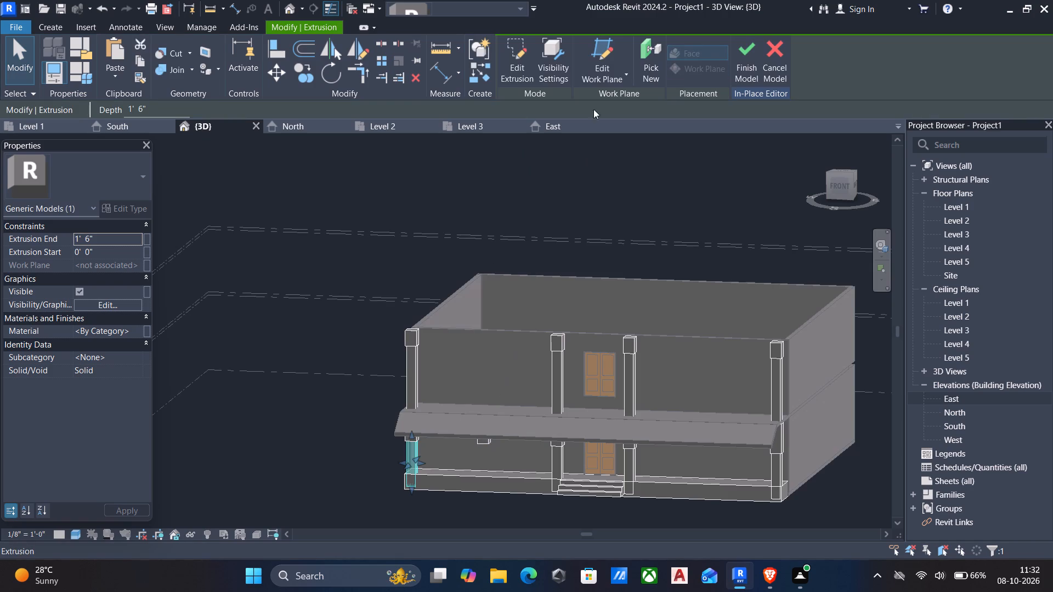
Edit the lower cap extrusion at the facade's left end, deleting the profile of the second cap from the left.
left_click(478, 447)
left_click(516, 56)
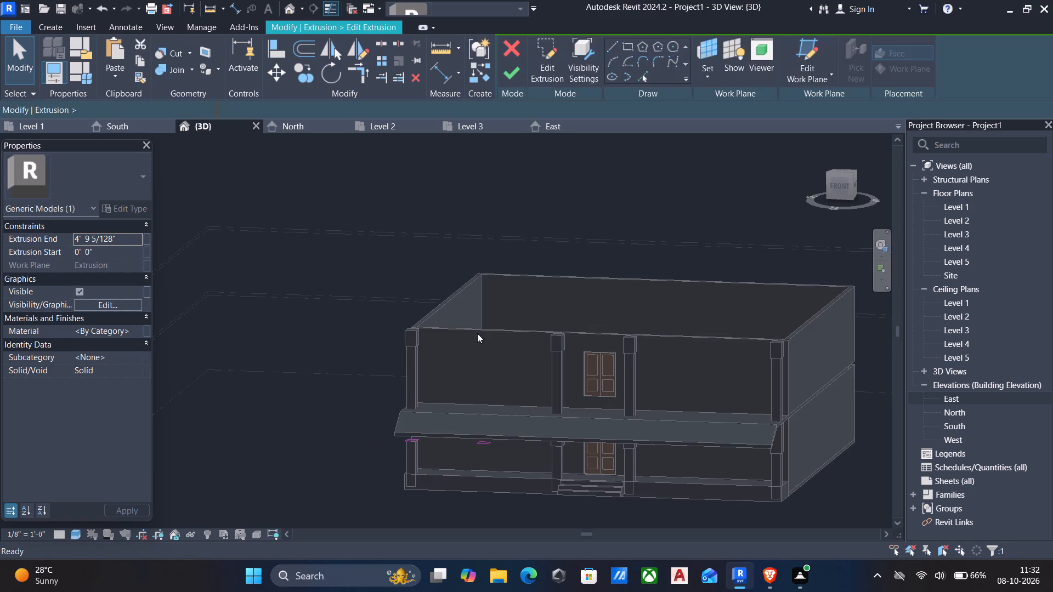
left_click_drag(458, 386, 545, 482)
key("Delete")
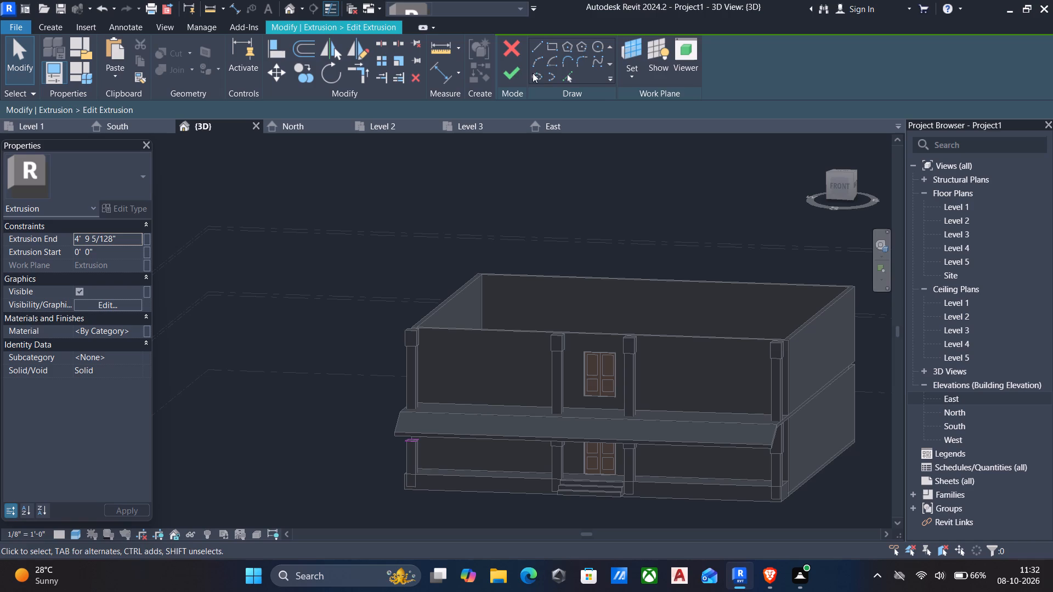
left_click(516, 70)
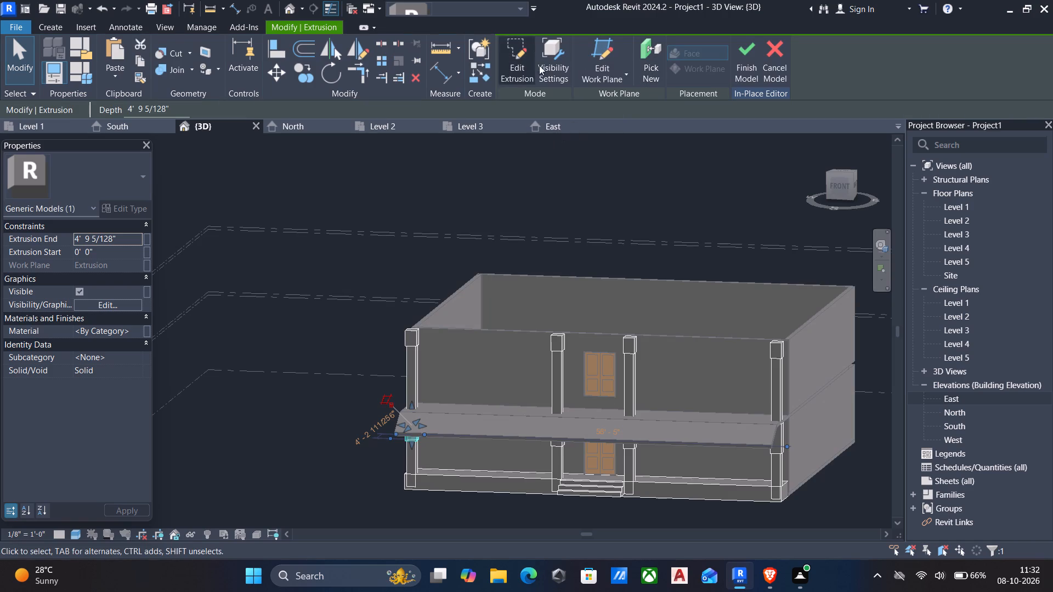
Finish the in-place column model and dismiss the save reminder without saving.
left_click(740, 50)
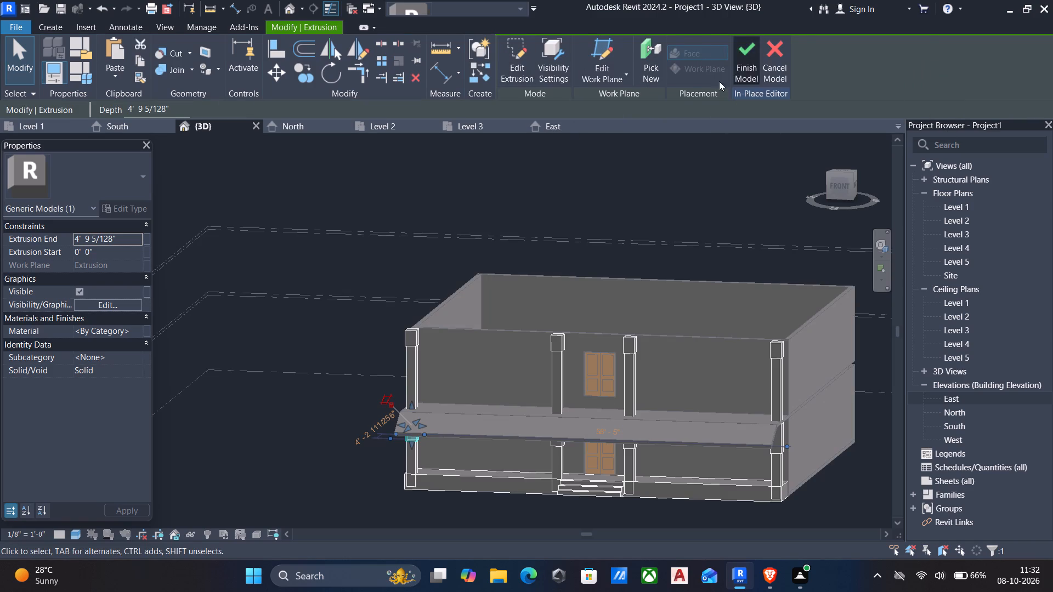
scroll(586, 179, "down", 4)
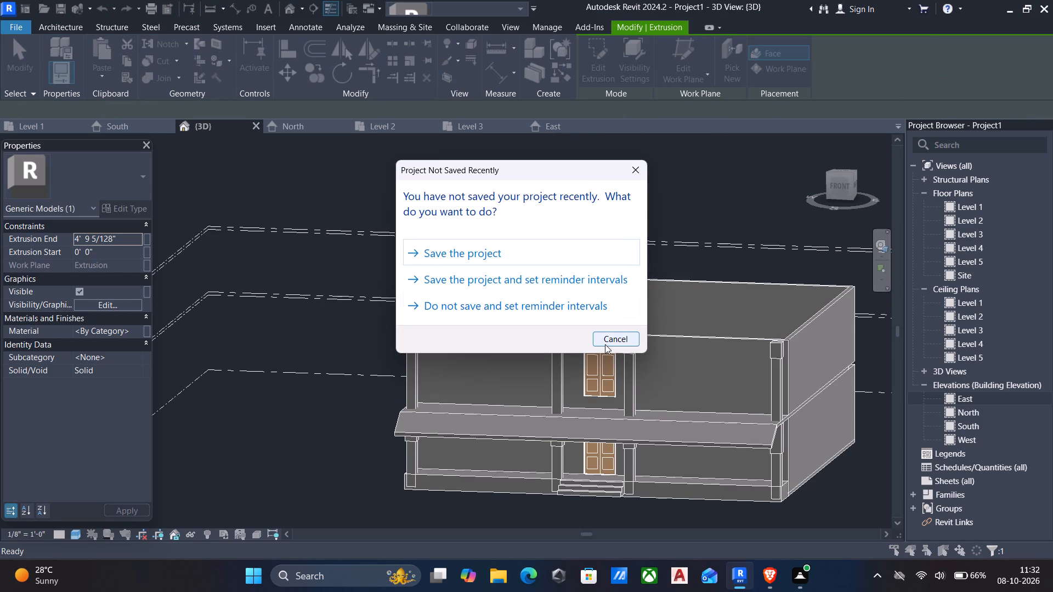
left_click(605, 343)
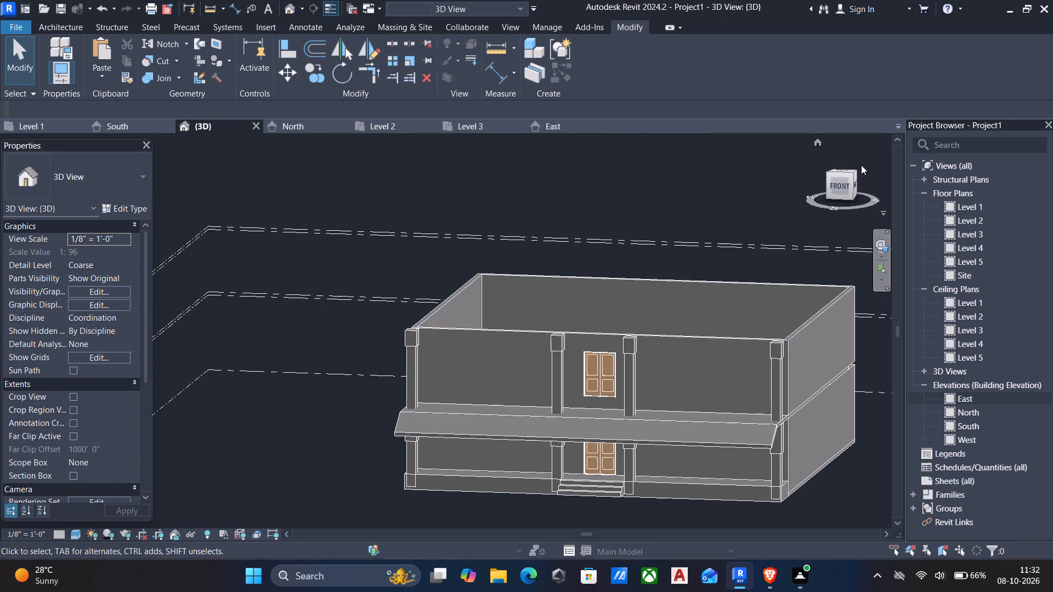
Examine the building's column layout from the front and the right side in the 3D view.
left_click(836, 187)
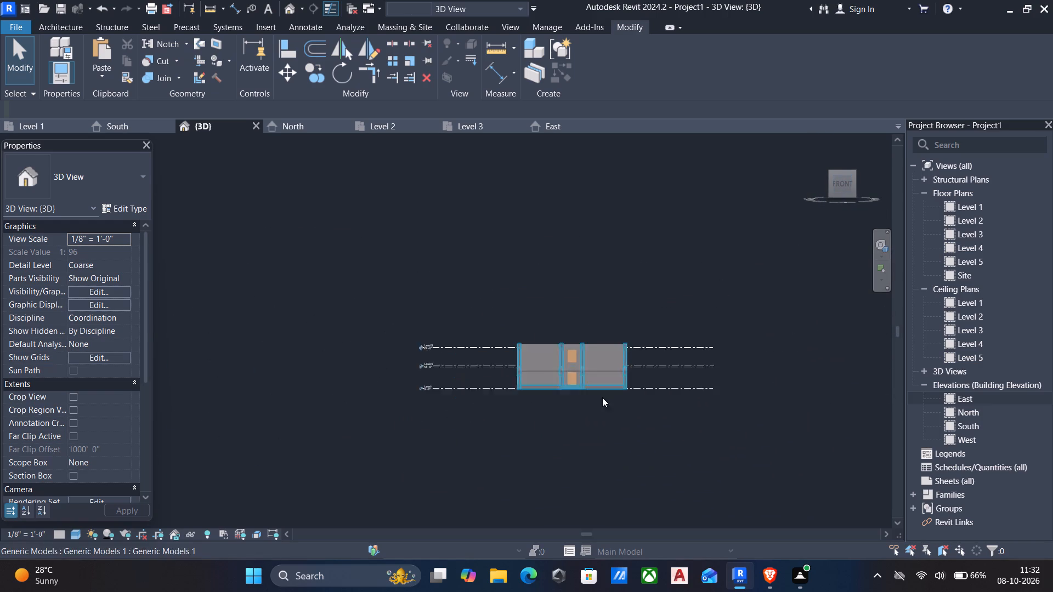
scroll(446, 354, "up", 8)
middle_click_drag(435, 314, 465, 343)
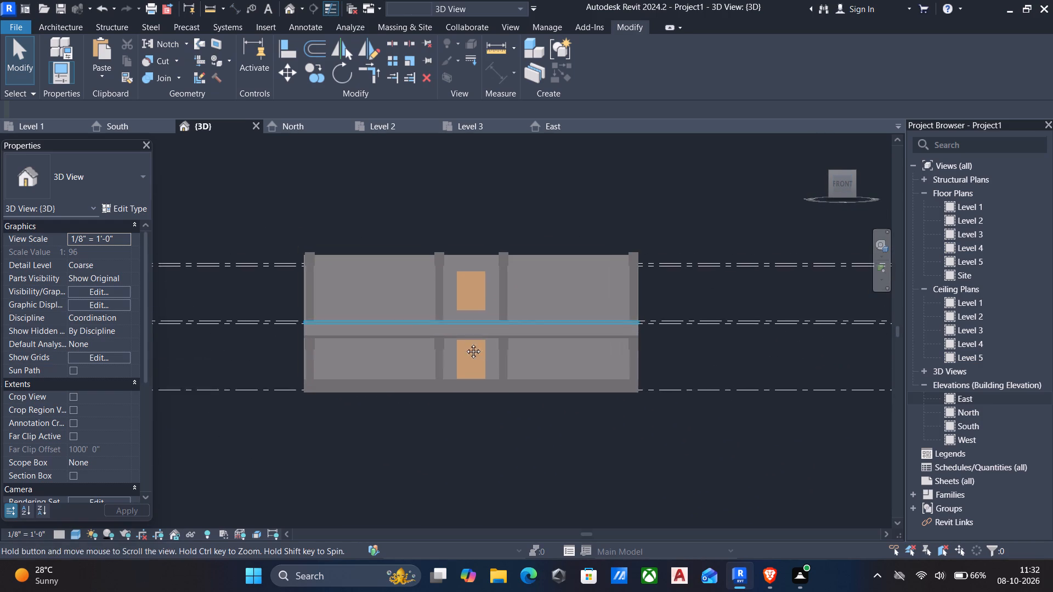
middle_click_drag(465, 343, 553, 366)
scroll(574, 432, "up", 4)
scroll(448, 437, "down", 4)
middle_click_drag(475, 441, 563, 432)
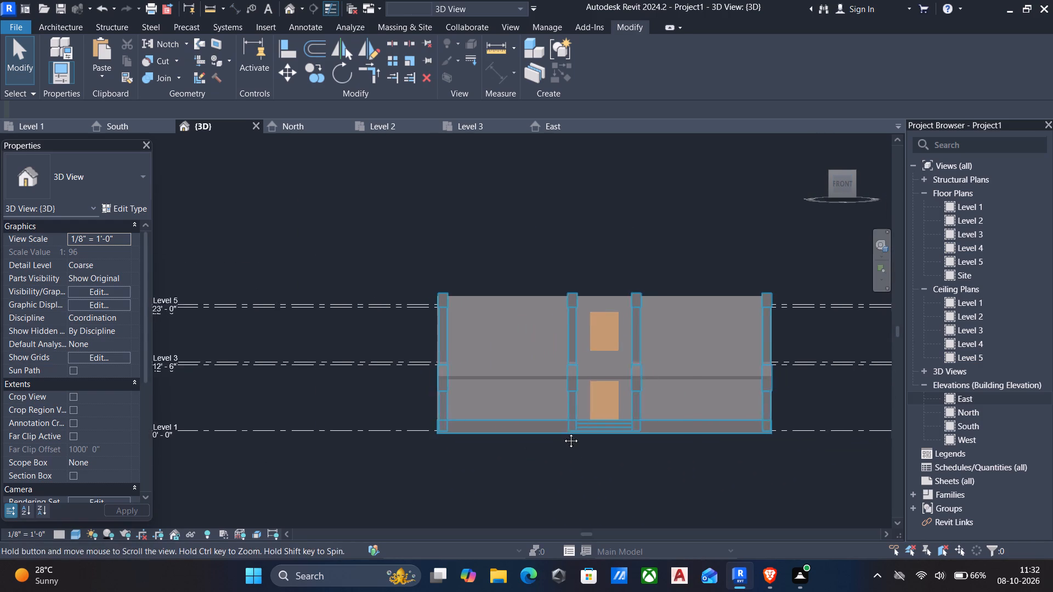
middle_click_drag(563, 432, 562, 434)
scroll(557, 419, "down", 6)
middle_click_drag(588, 413, 555, 423, "shift")
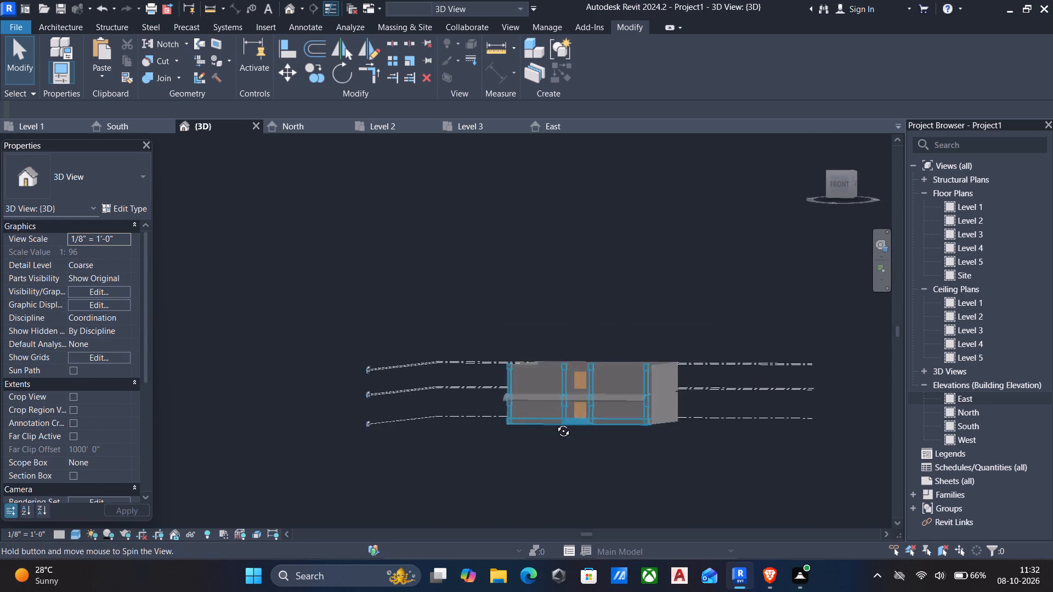
middle_click_drag(555, 423, 404, 473, "shift")
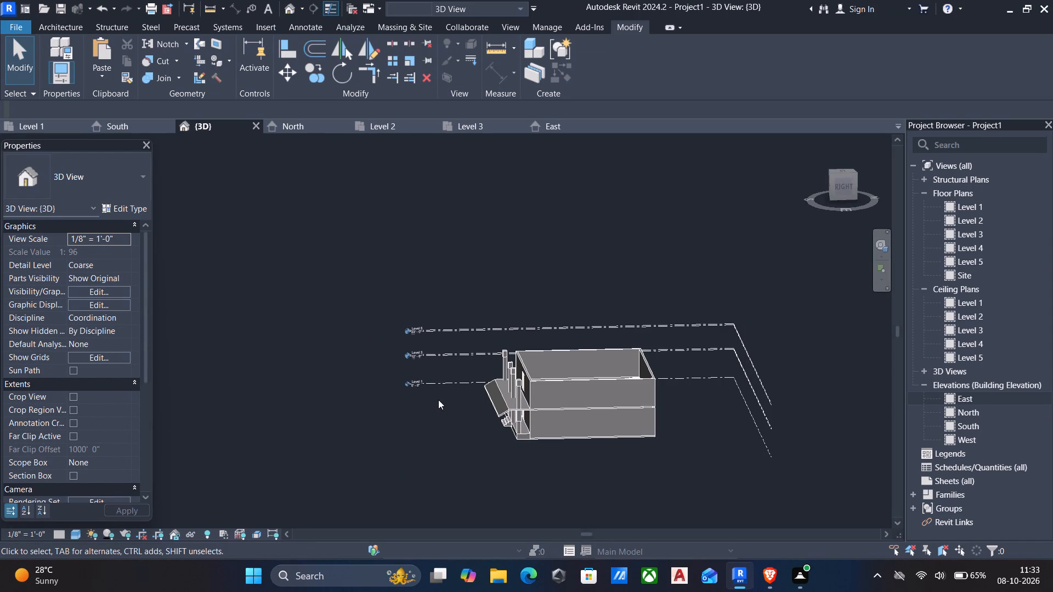
Examine the building's columns, platform and sloped roof from the front and right side in the 3D view.
scroll(478, 402, "down", 3)
middle_click_drag(491, 403, 392, 431)
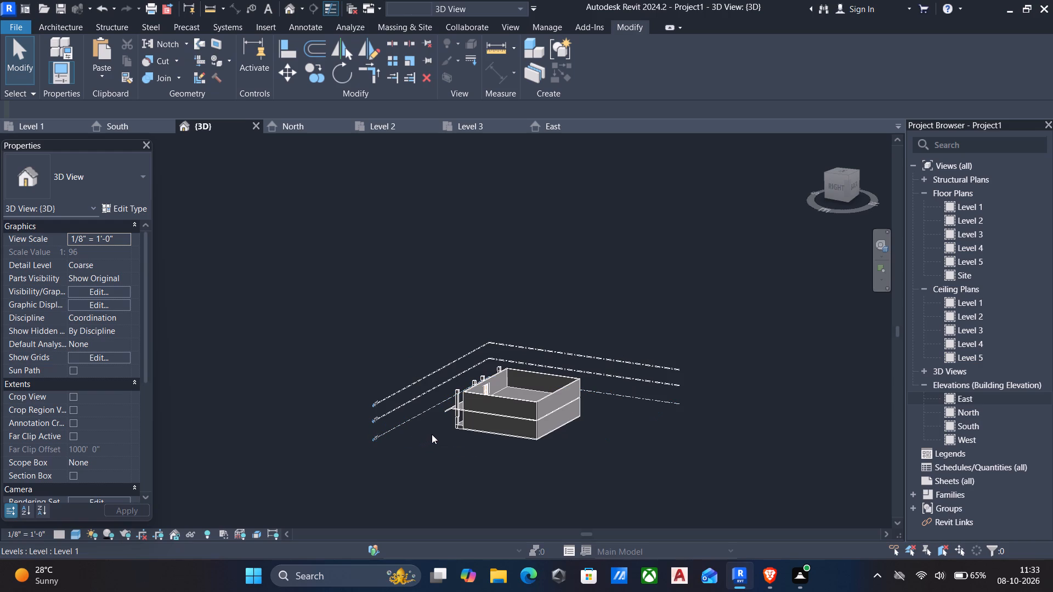
scroll(443, 425, "down", 1, "shift")
middle_click_drag(444, 425, 446, 425, "shift")
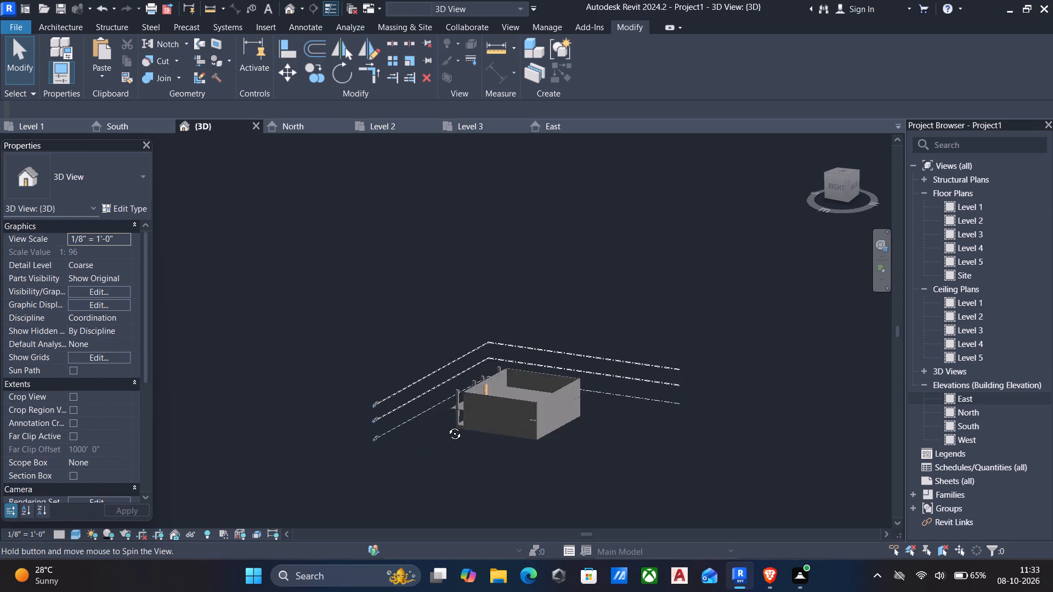
middle_click_drag(446, 425, 646, 394, "shift")
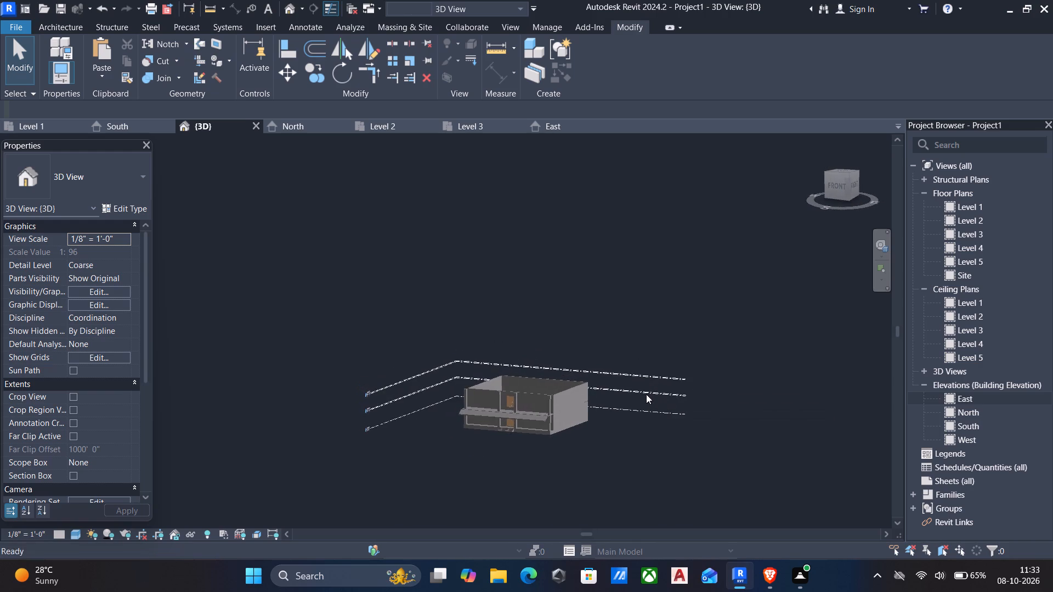
scroll(571, 381, "up", 3)
scroll(473, 465, "up", 5)
scroll(624, 421, "down", 1)
middle_click_drag(624, 421, 516, 457, "shift")
scroll(465, 408, "up", 4)
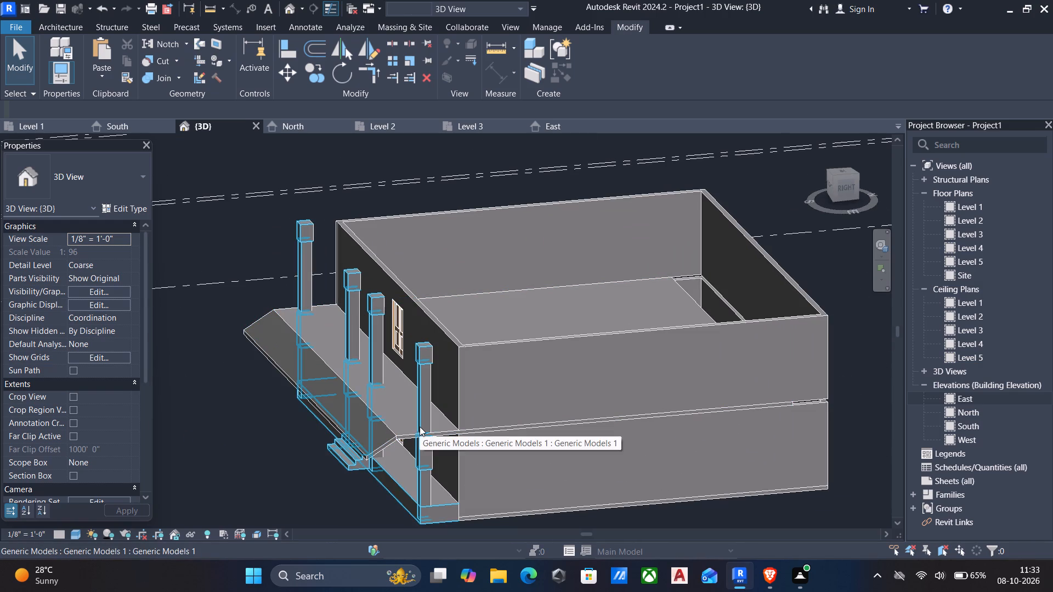
scroll(420, 427, "up", 4)
scroll(404, 441, "down", 4)
middle_click_drag(404, 442, 394, 389)
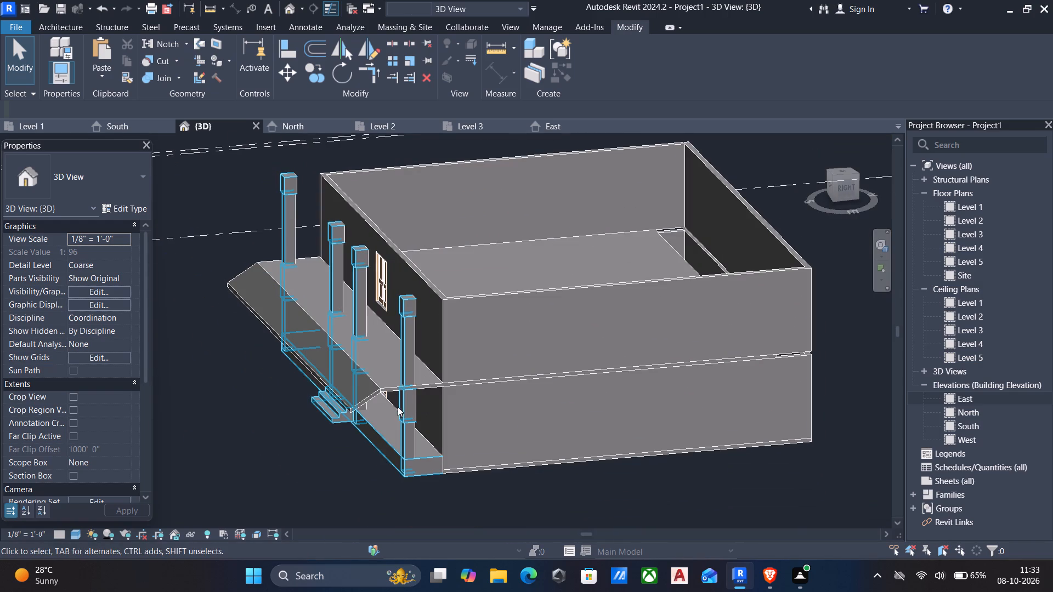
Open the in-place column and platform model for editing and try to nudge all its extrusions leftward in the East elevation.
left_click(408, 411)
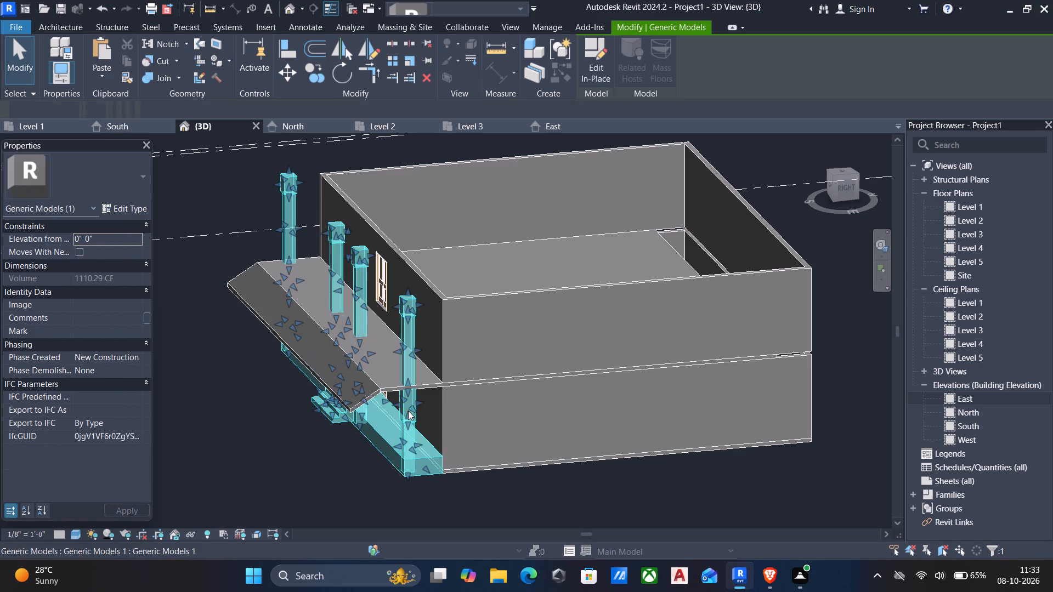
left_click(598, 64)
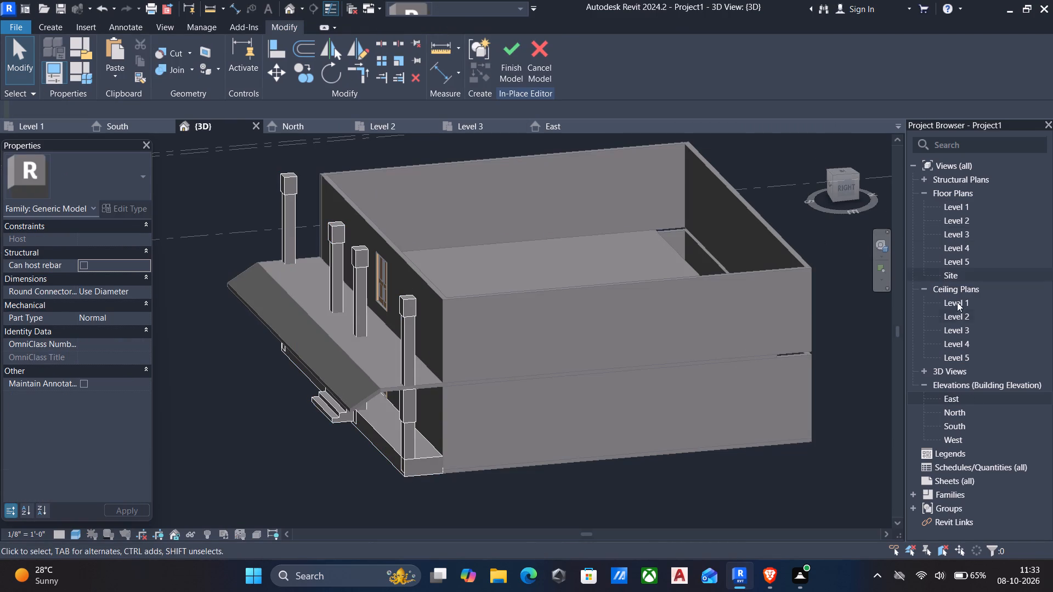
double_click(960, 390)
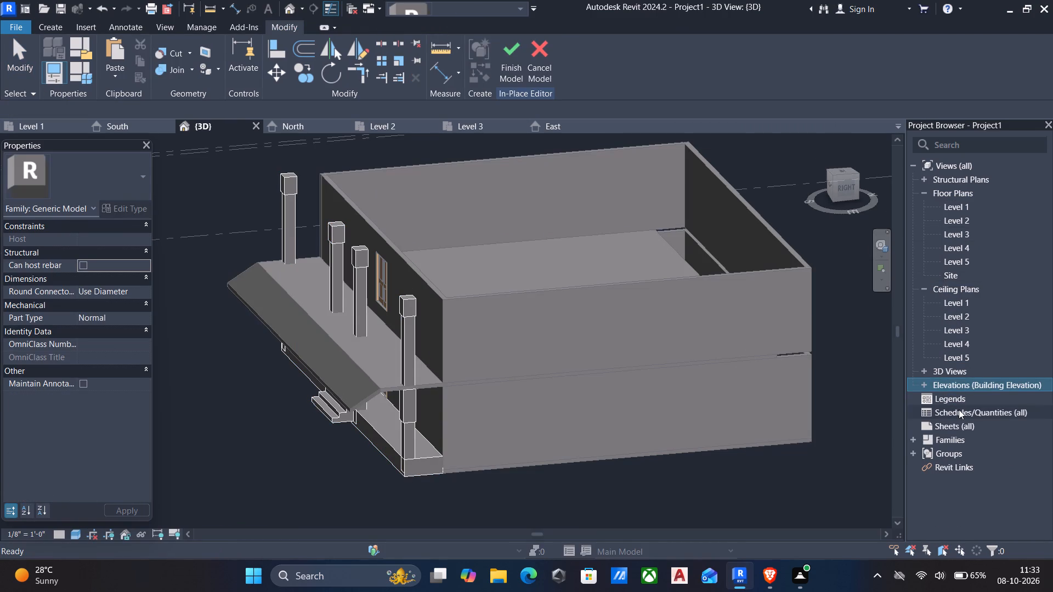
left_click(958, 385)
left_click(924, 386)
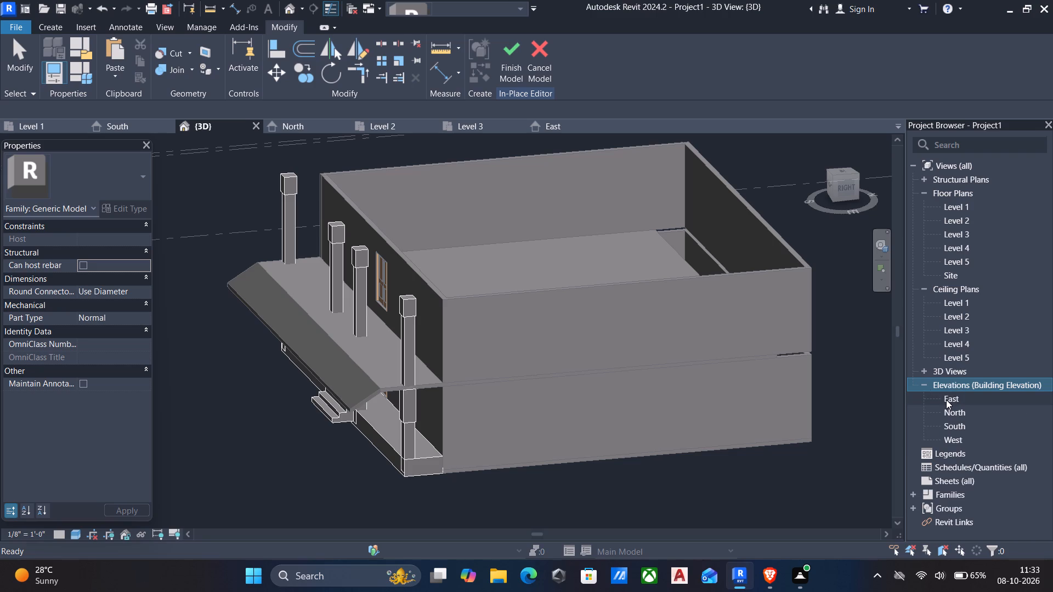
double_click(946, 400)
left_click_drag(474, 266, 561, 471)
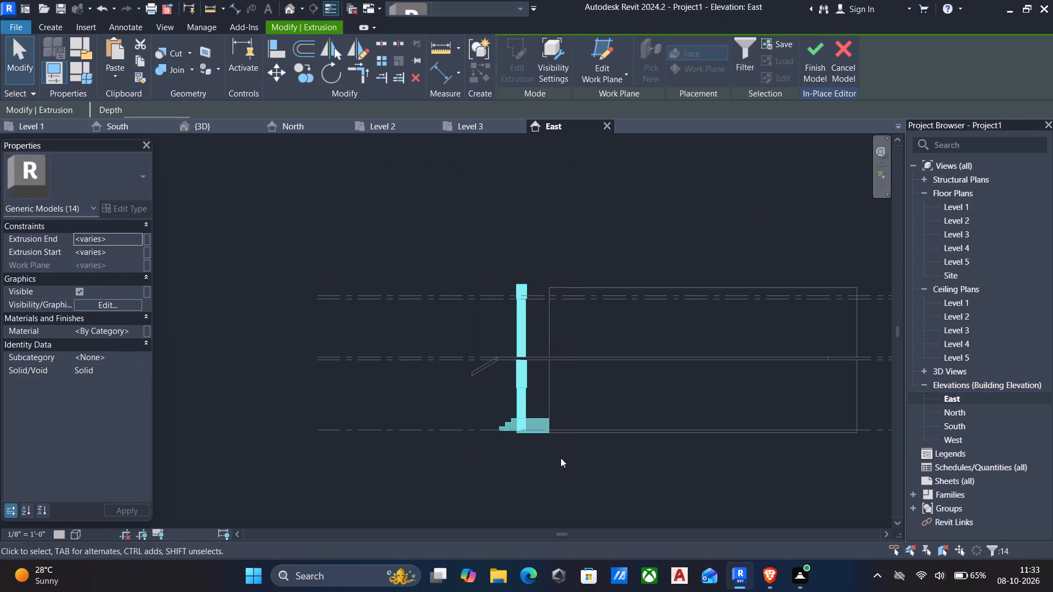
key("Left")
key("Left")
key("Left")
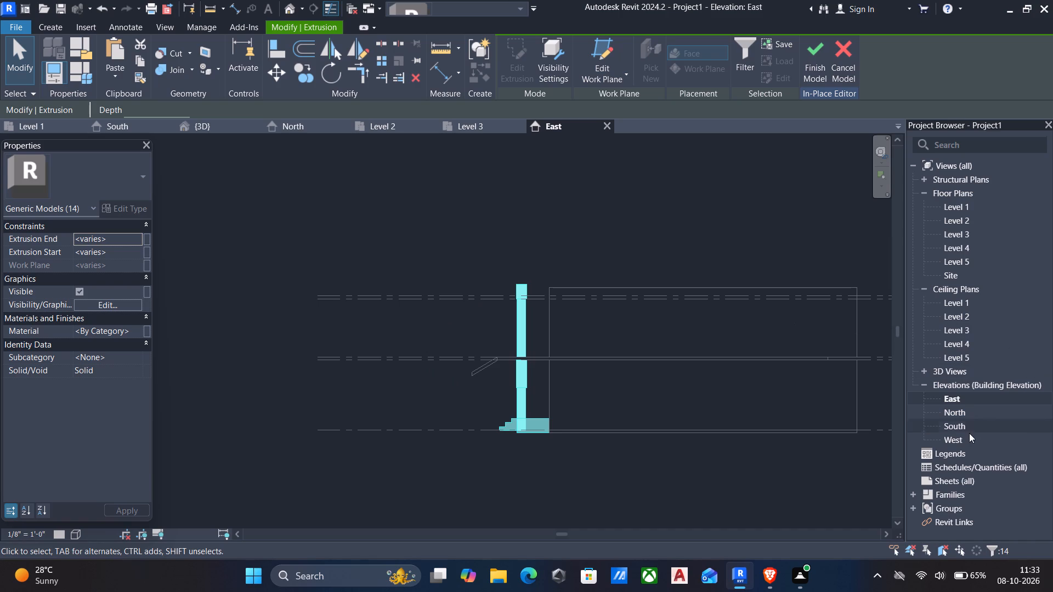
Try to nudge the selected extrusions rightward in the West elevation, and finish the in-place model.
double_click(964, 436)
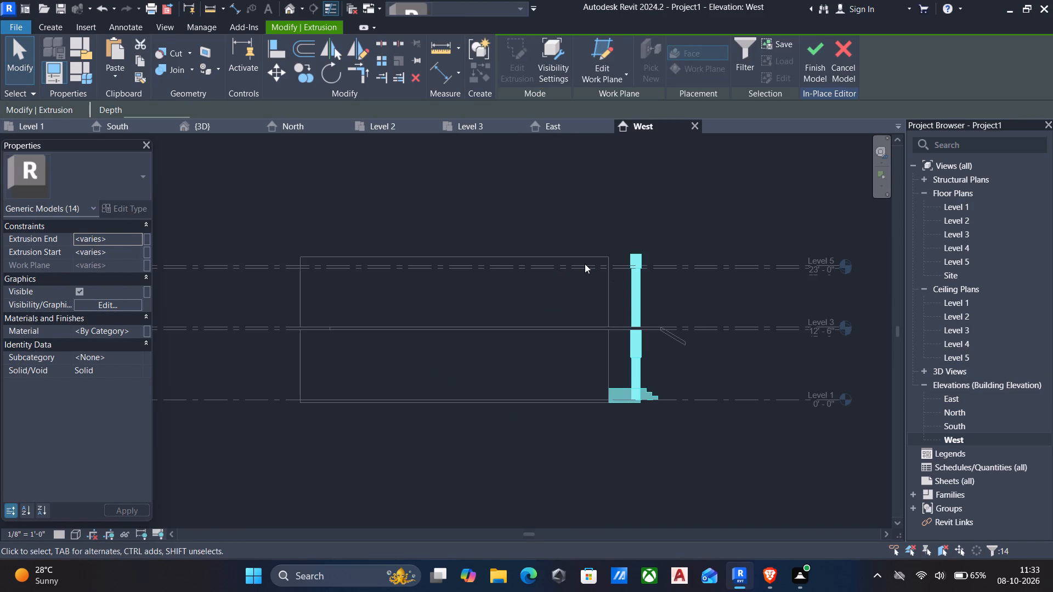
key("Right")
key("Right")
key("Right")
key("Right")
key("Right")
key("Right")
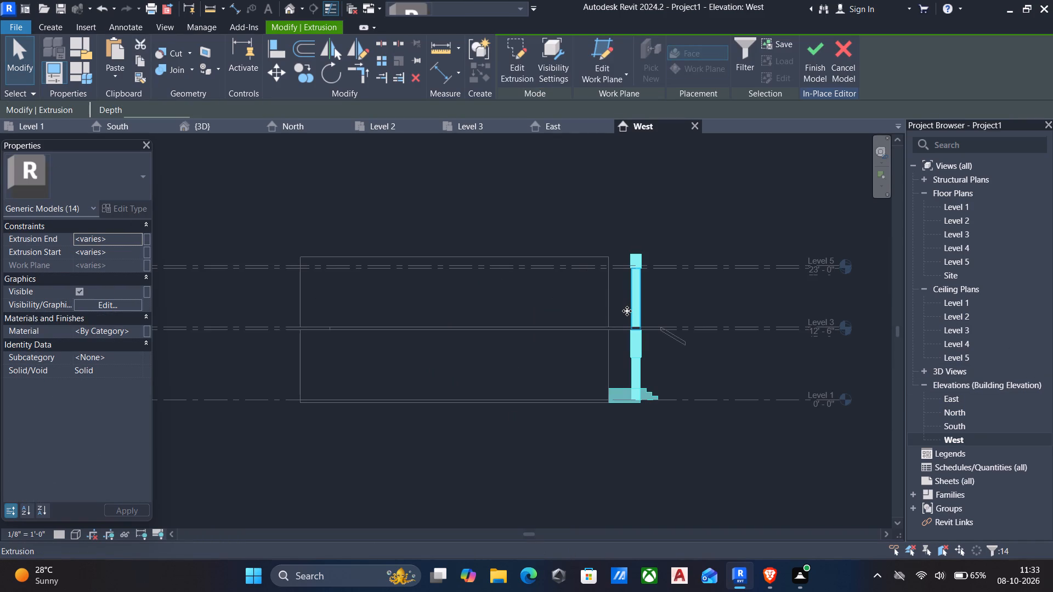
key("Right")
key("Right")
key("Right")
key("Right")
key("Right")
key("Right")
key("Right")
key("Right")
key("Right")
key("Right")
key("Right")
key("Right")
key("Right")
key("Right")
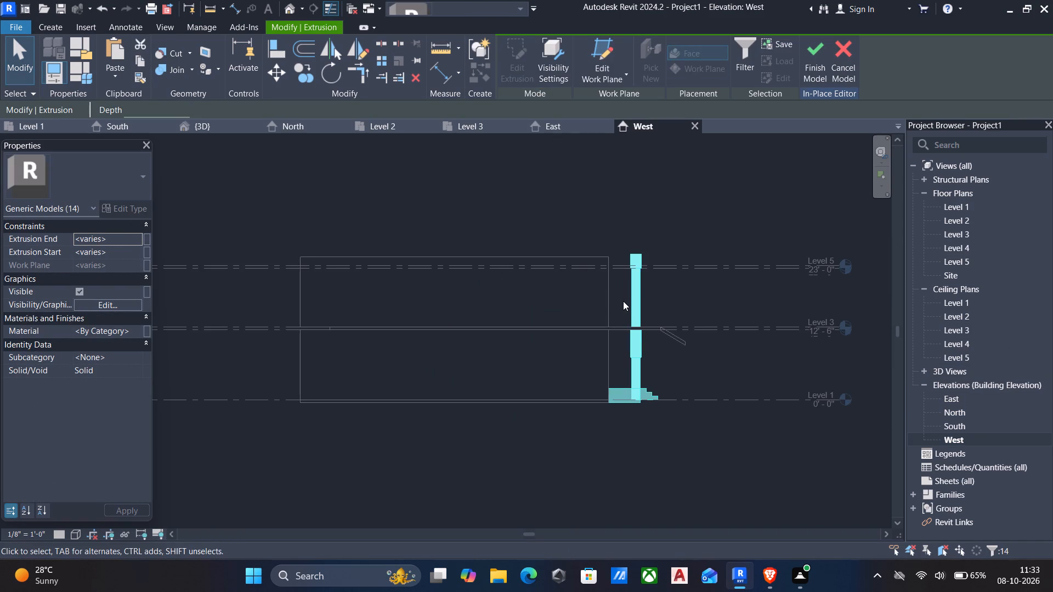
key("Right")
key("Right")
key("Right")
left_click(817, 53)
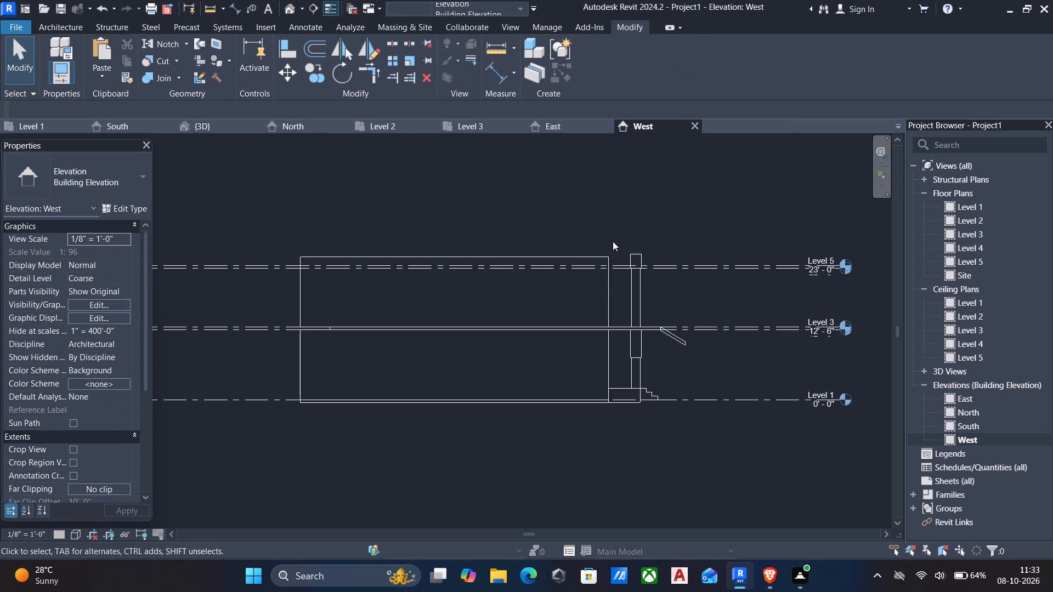
Reopen the in-place model of columns, platform and steps for editing from the West elevation.
left_click_drag(574, 233, 700, 425)
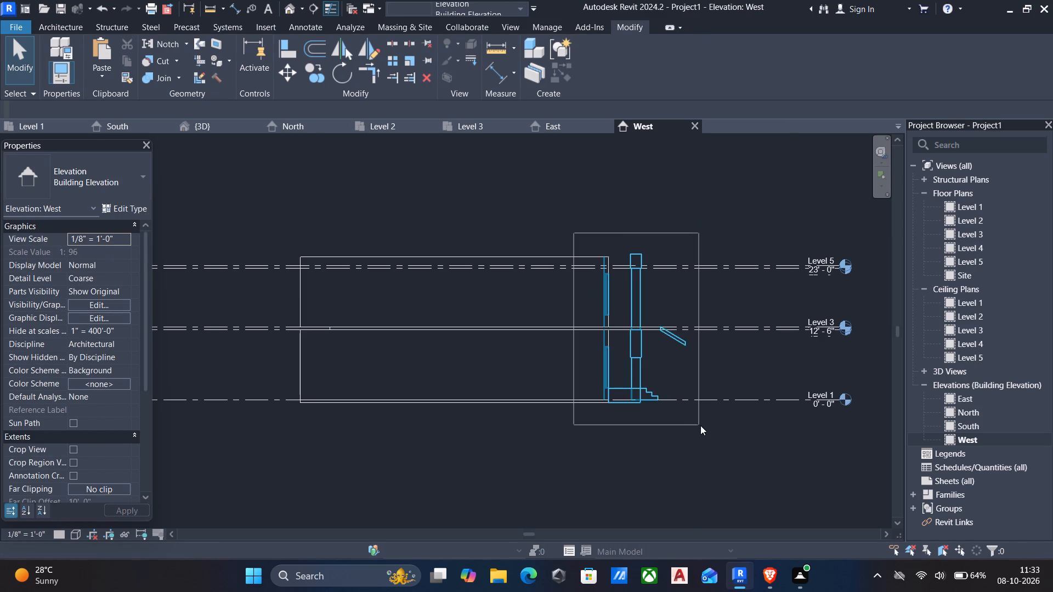
left_click_drag(700, 425, 424, 196)
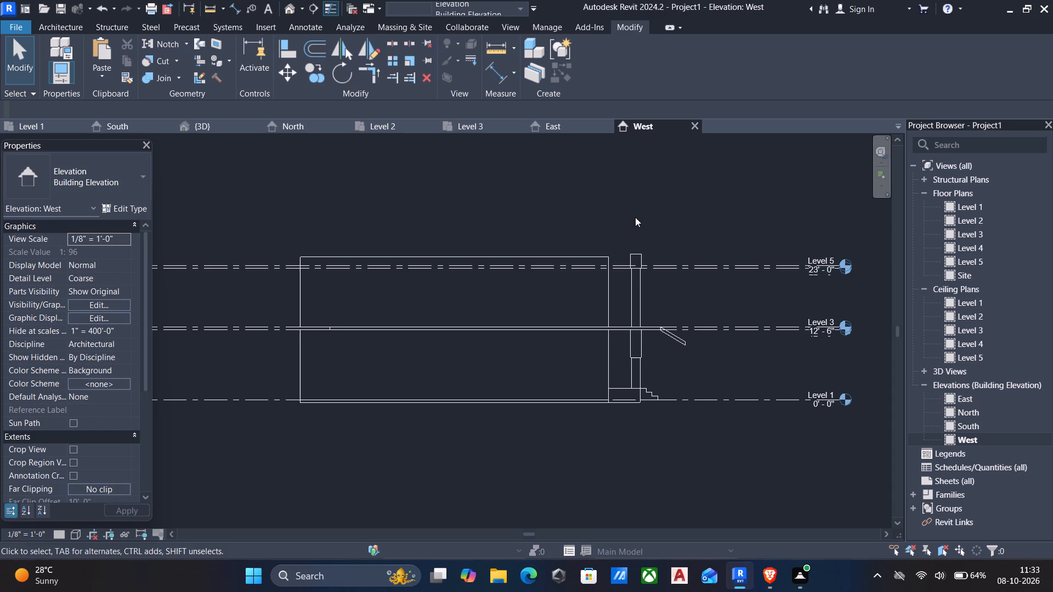
left_click_drag(621, 236, 699, 458)
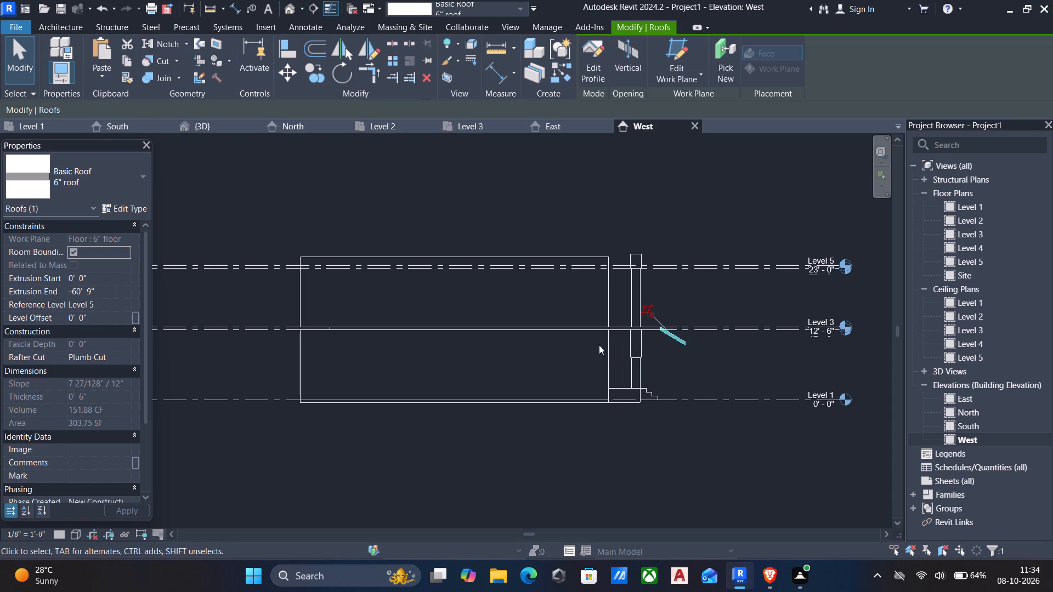
left_click(637, 348)
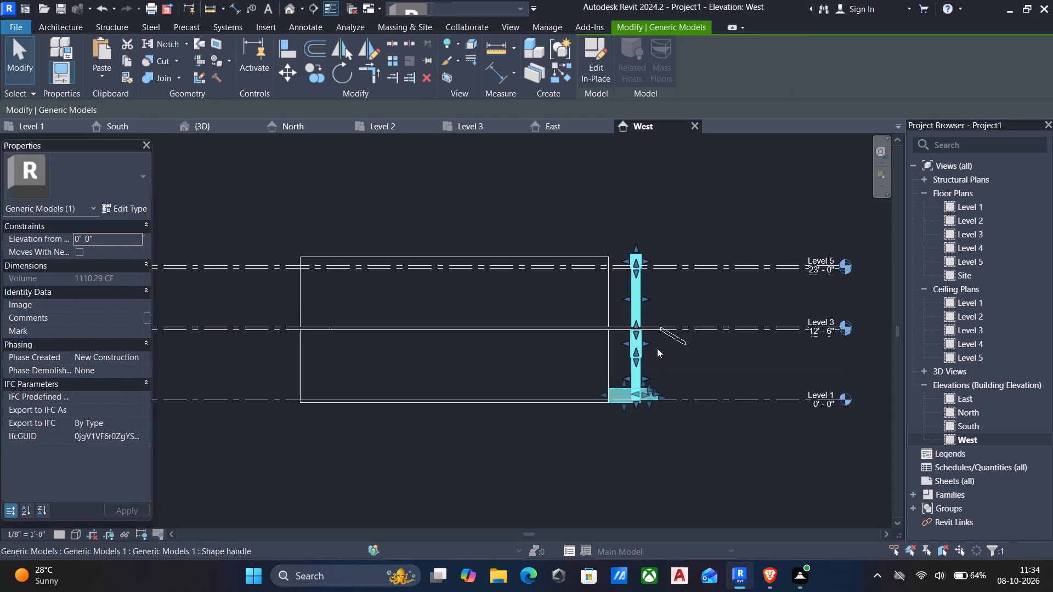
left_click(586, 77)
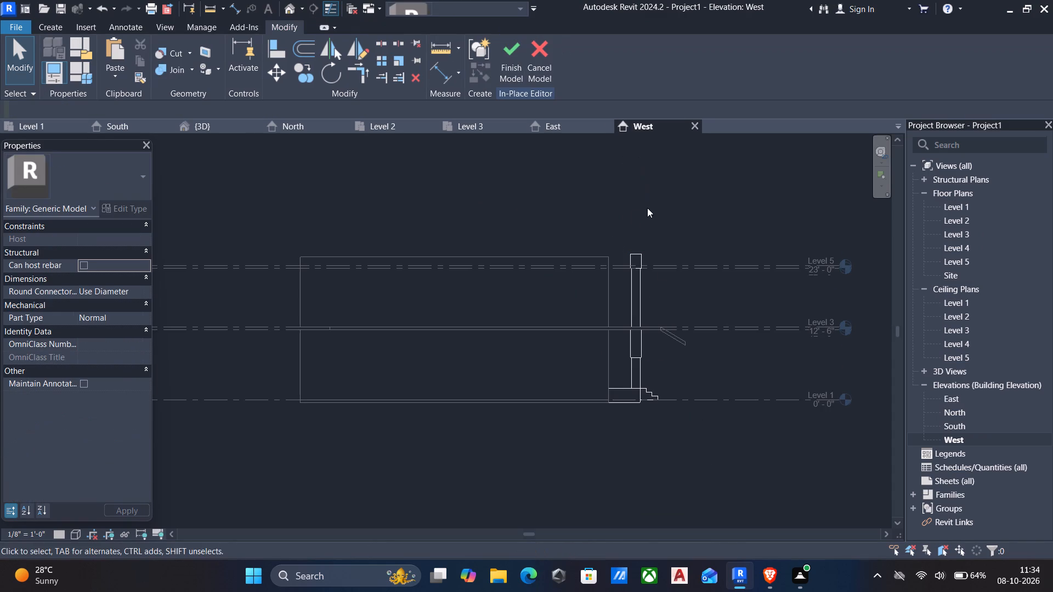
Select all the column, cap, platform and step extrusions in the West elevation and try to move them with Constrain turned off.
left_click_drag(629, 232, 730, 433)
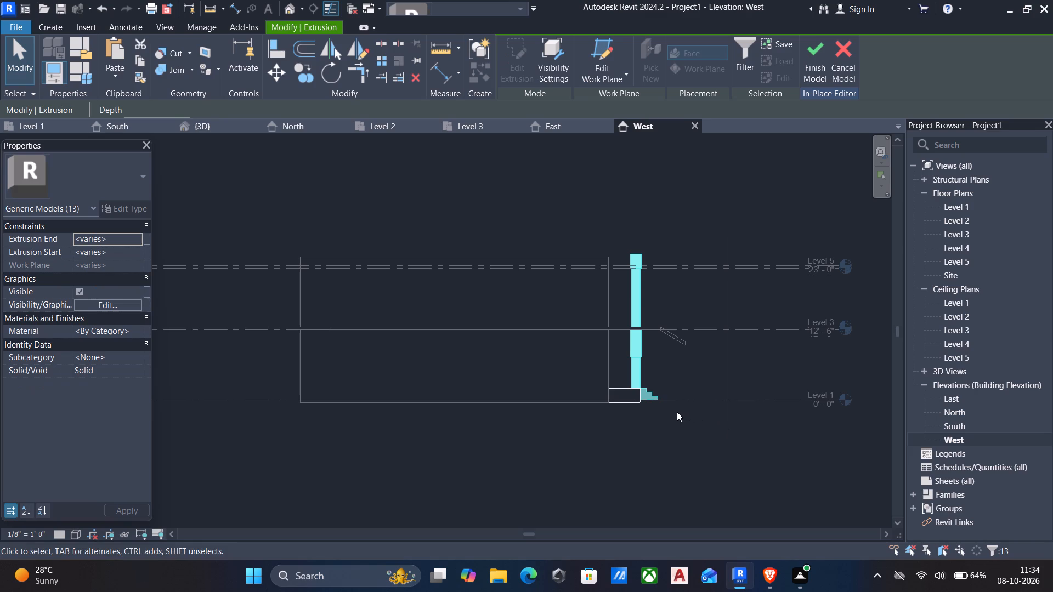
left_click(618, 404)
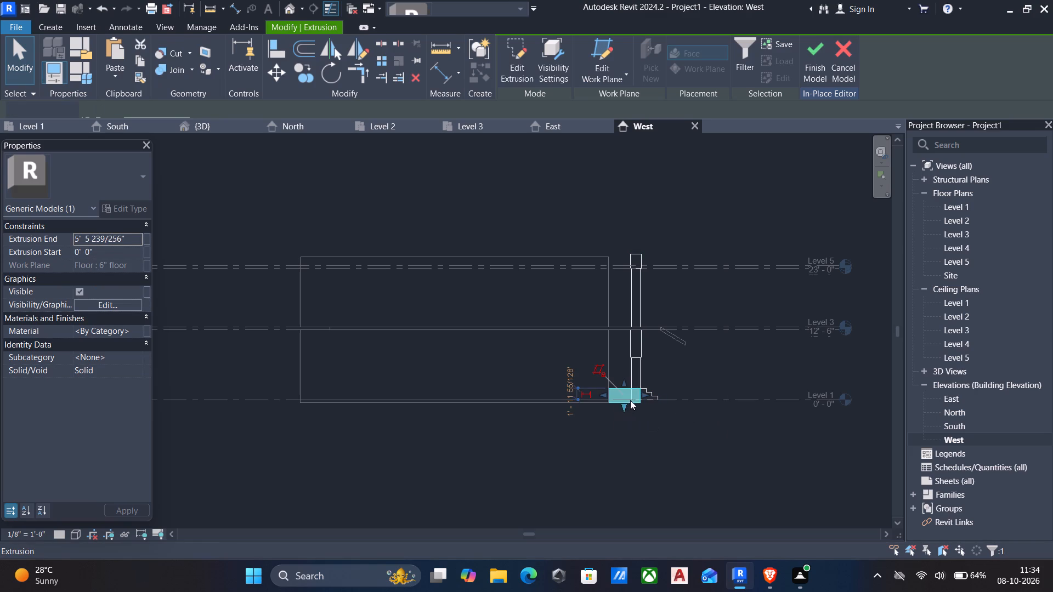
left_click(592, 218)
left_click_drag(524, 189, 543, 214)
left_click_drag(461, 146, 778, 452)
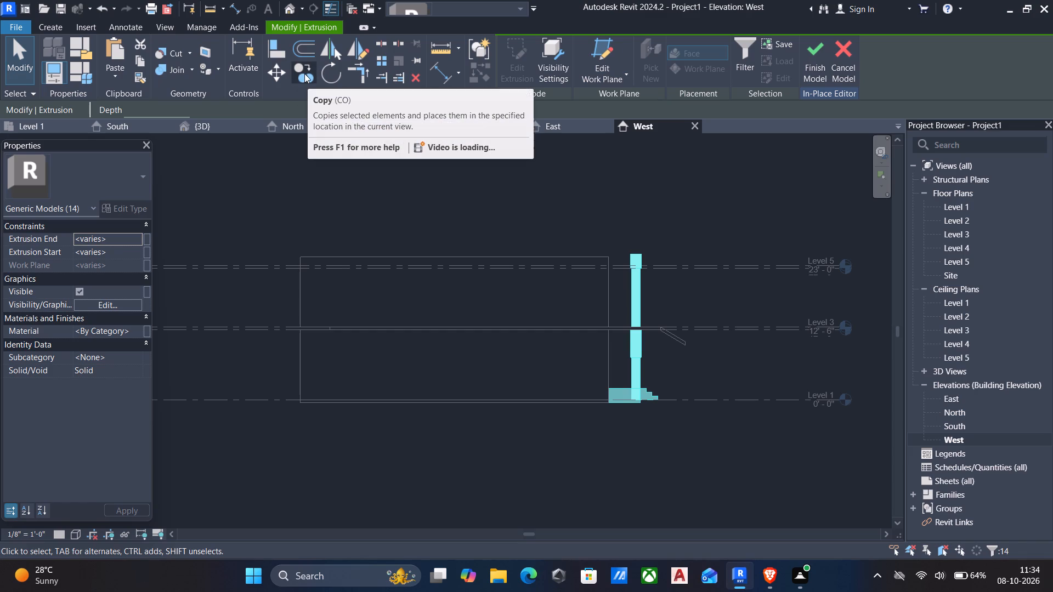
left_click(287, 76)
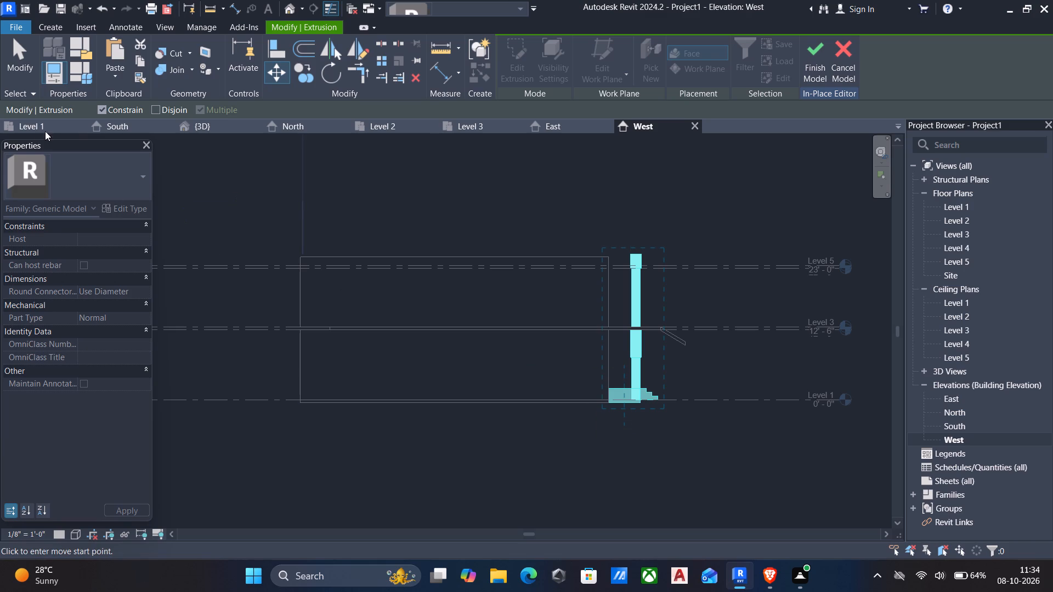
left_click(105, 107)
left_click(605, 245)
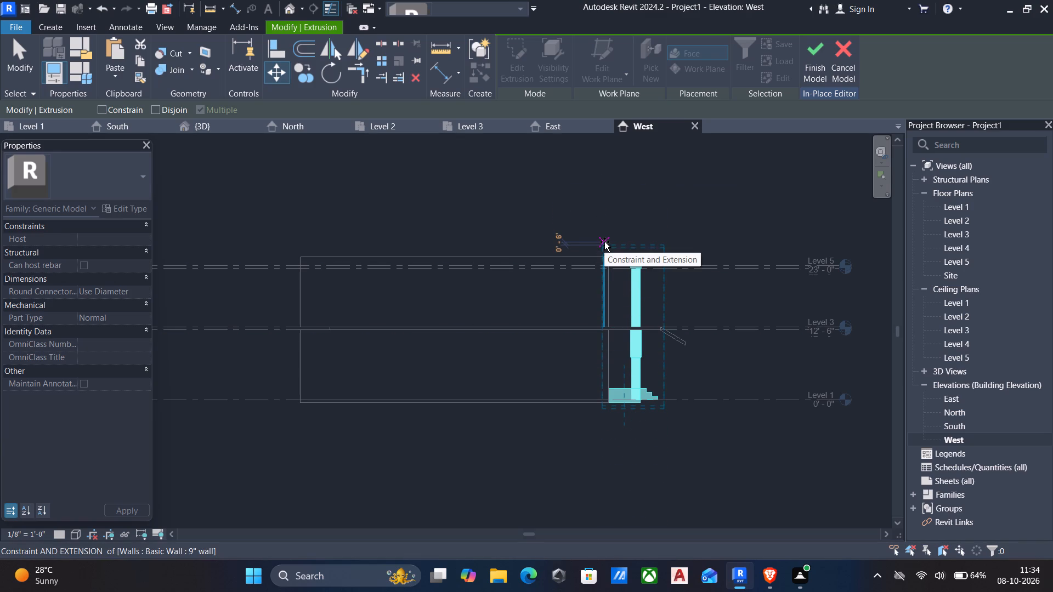
key("Escape")
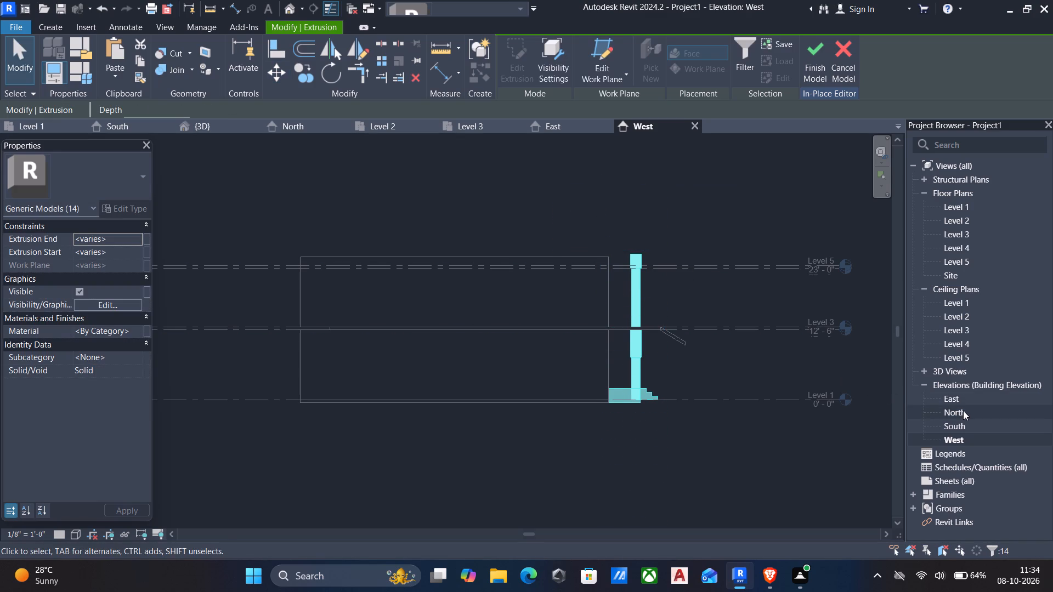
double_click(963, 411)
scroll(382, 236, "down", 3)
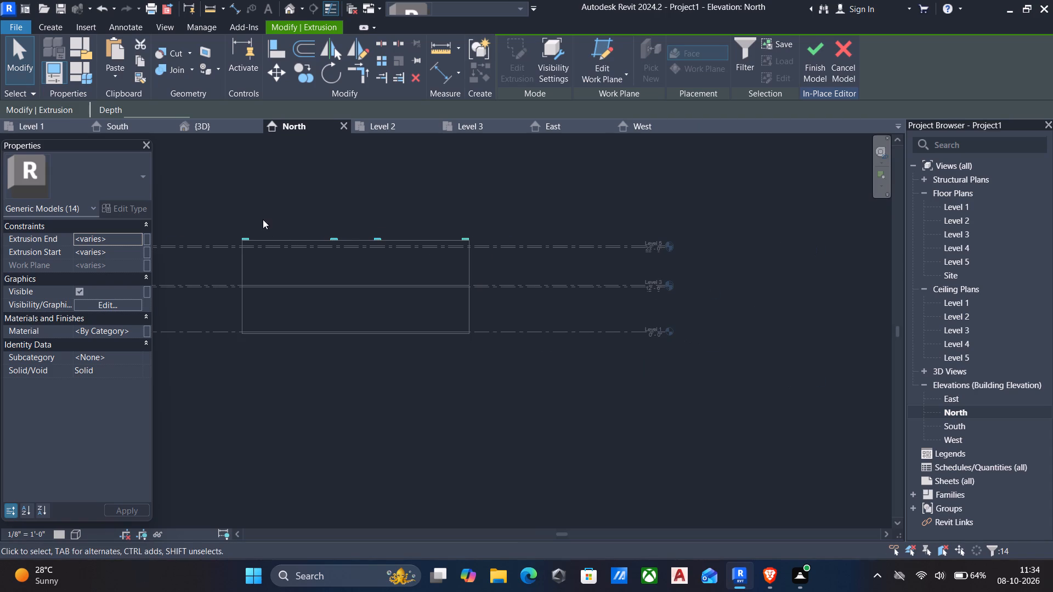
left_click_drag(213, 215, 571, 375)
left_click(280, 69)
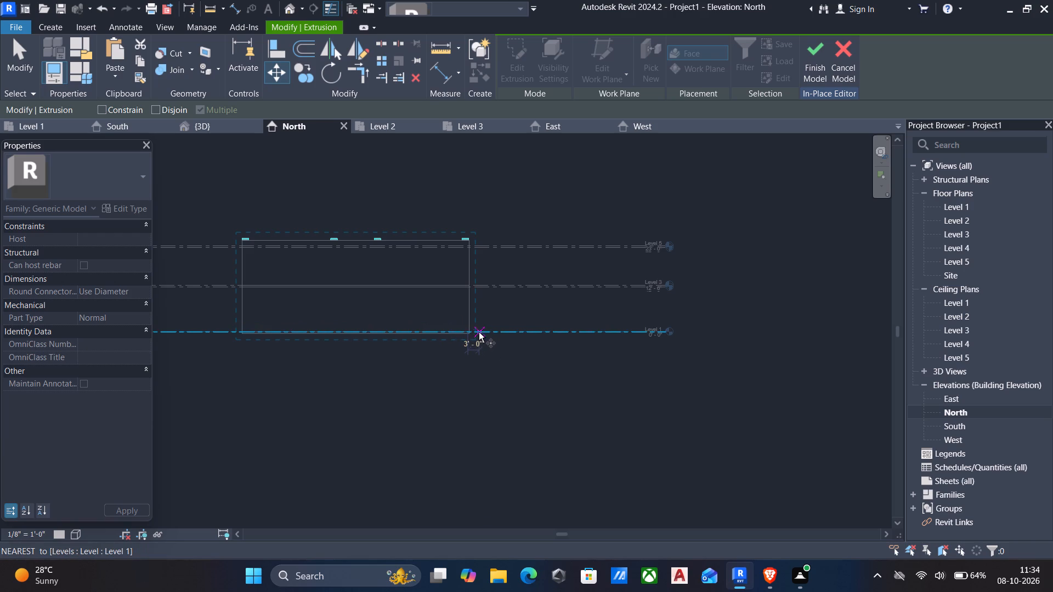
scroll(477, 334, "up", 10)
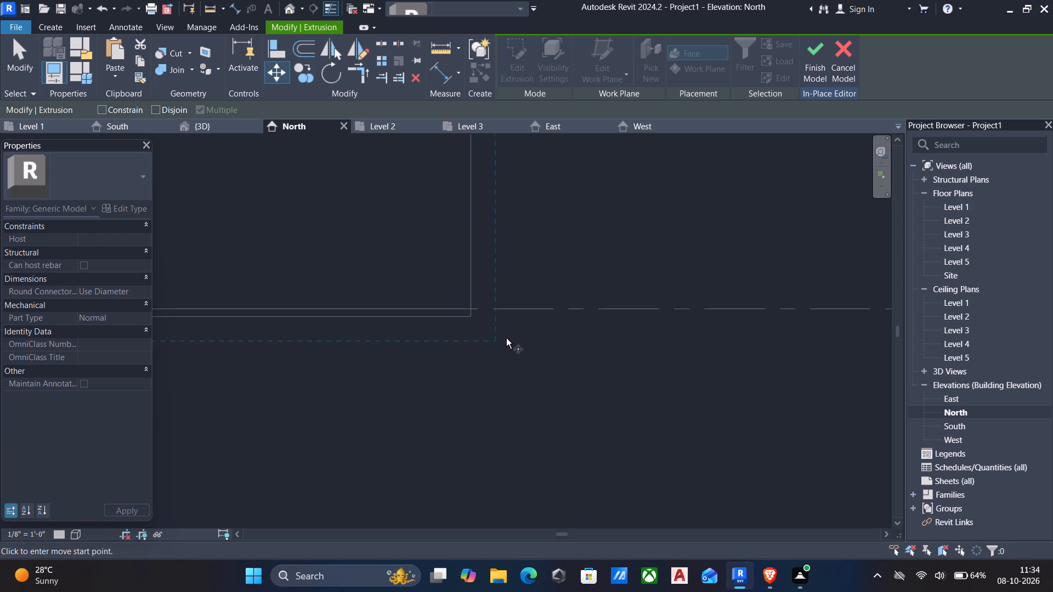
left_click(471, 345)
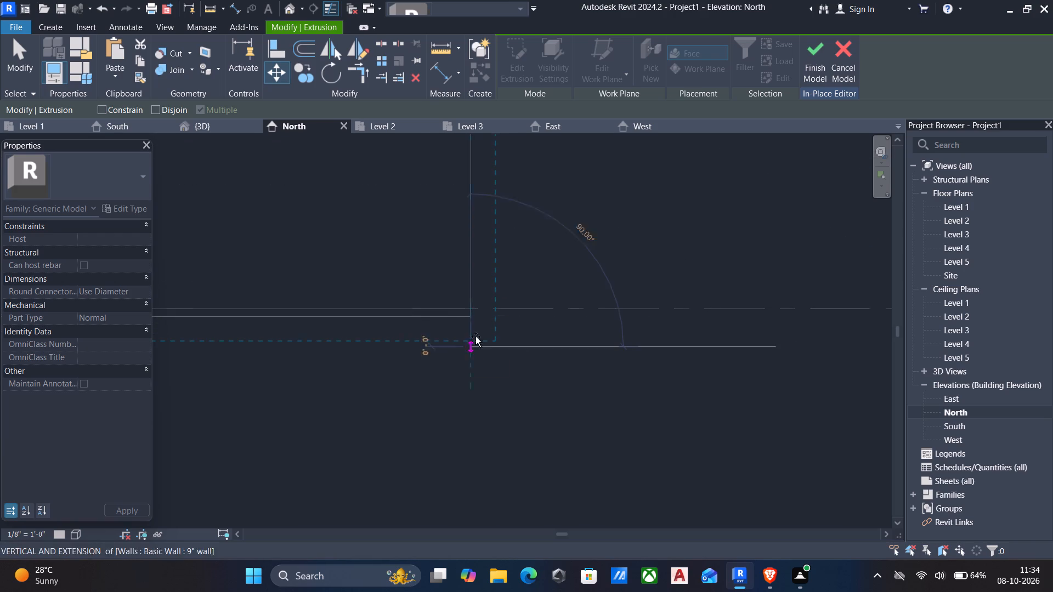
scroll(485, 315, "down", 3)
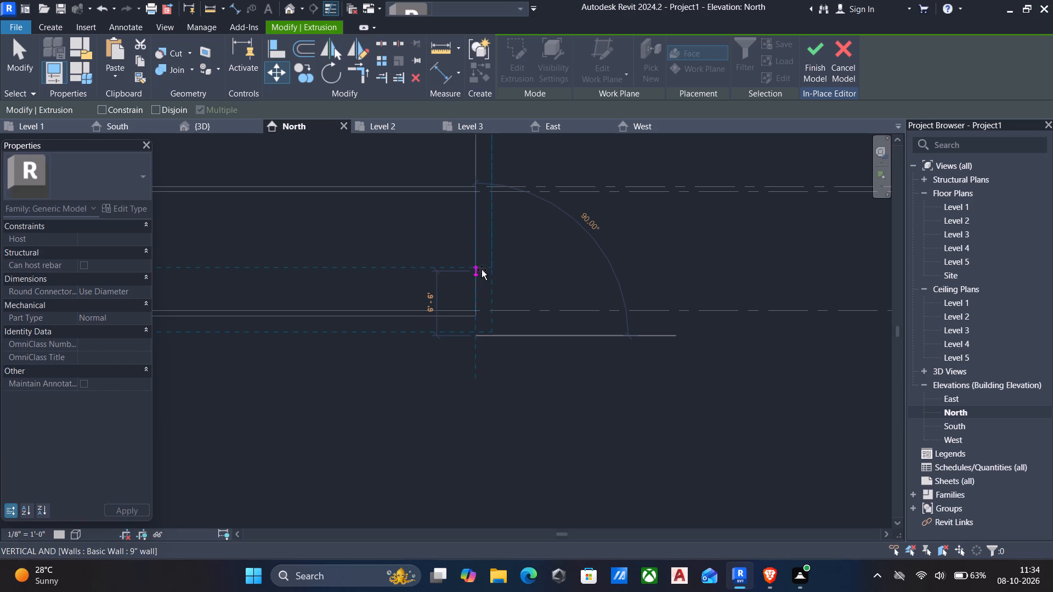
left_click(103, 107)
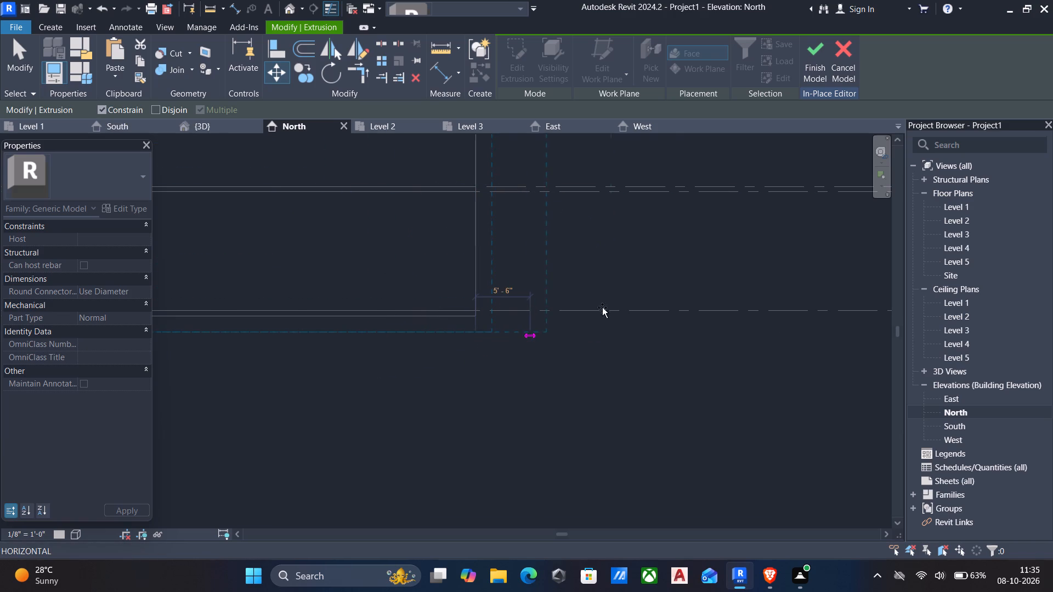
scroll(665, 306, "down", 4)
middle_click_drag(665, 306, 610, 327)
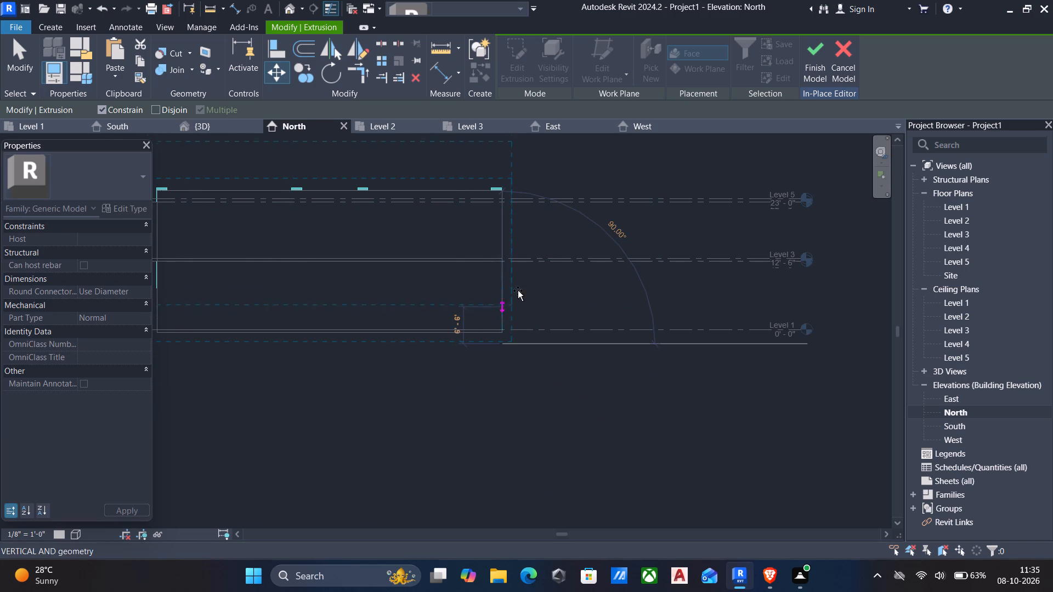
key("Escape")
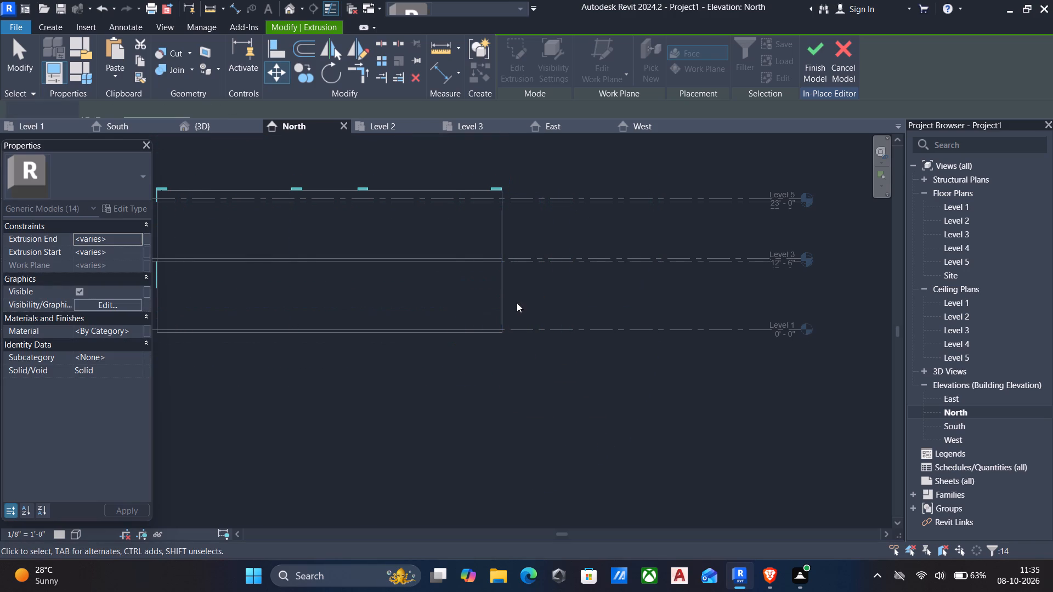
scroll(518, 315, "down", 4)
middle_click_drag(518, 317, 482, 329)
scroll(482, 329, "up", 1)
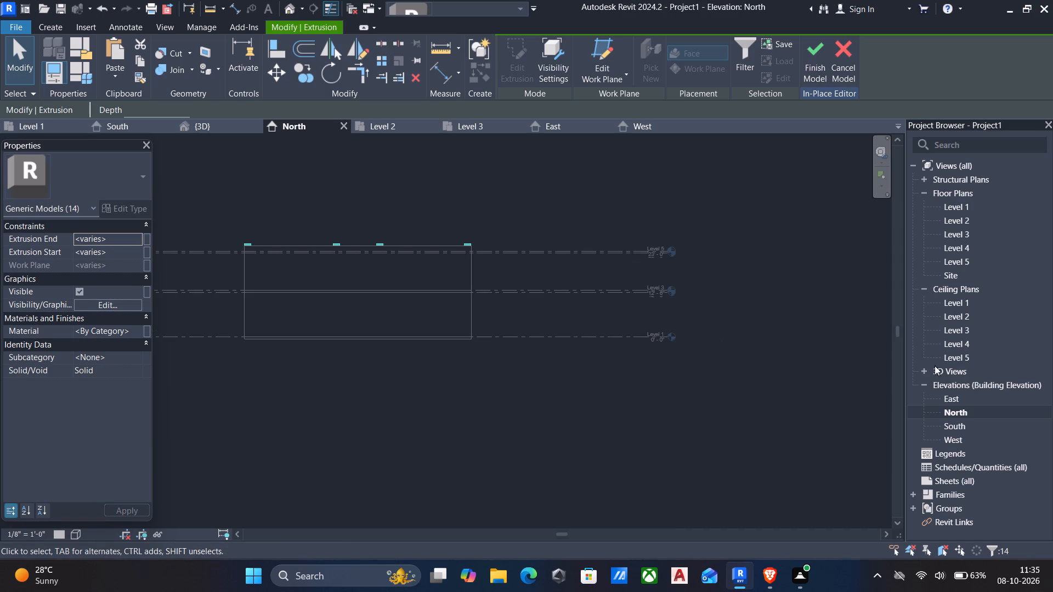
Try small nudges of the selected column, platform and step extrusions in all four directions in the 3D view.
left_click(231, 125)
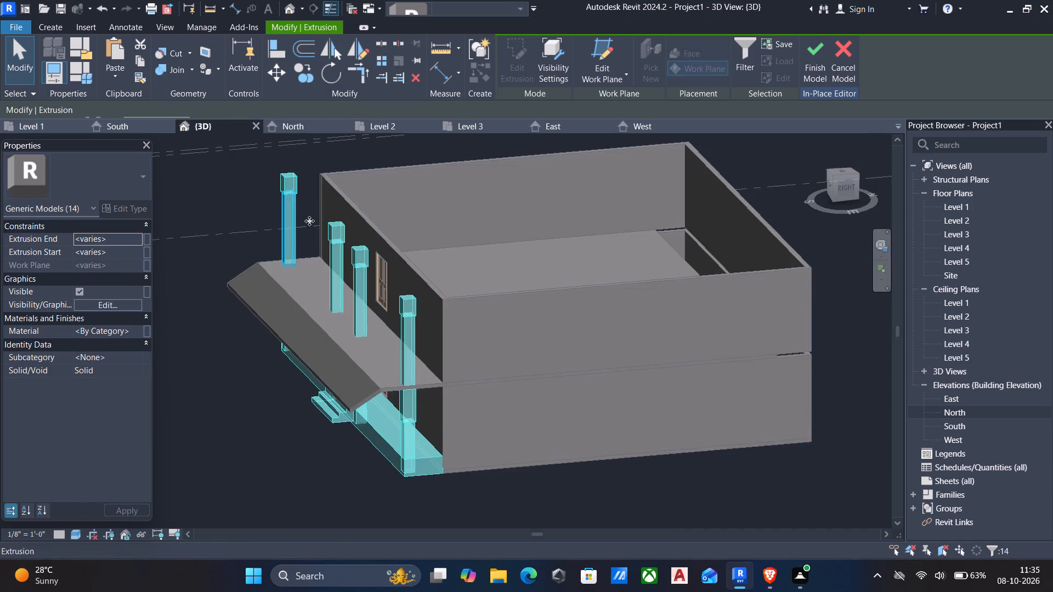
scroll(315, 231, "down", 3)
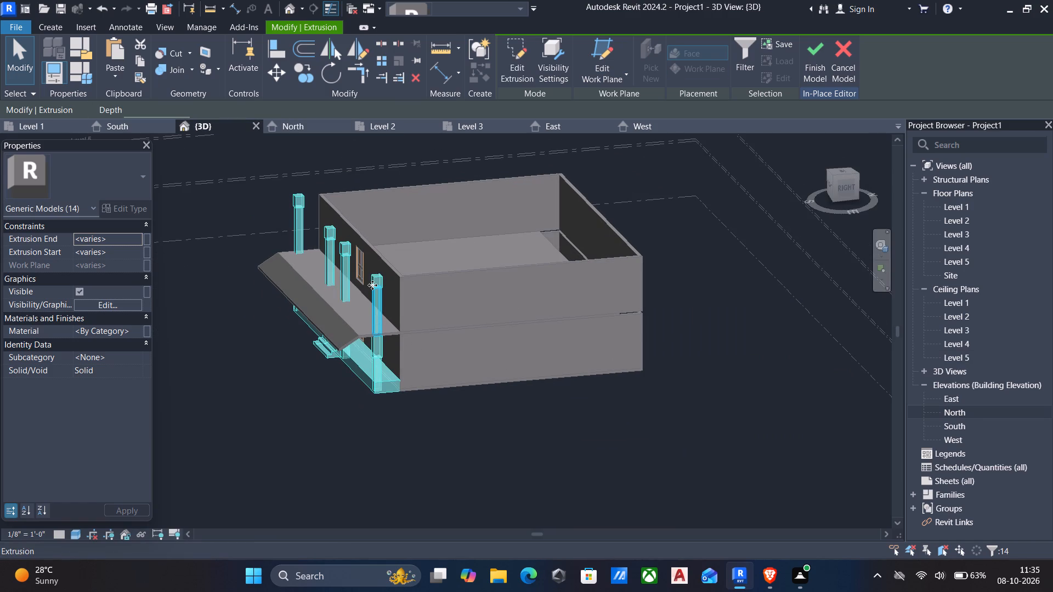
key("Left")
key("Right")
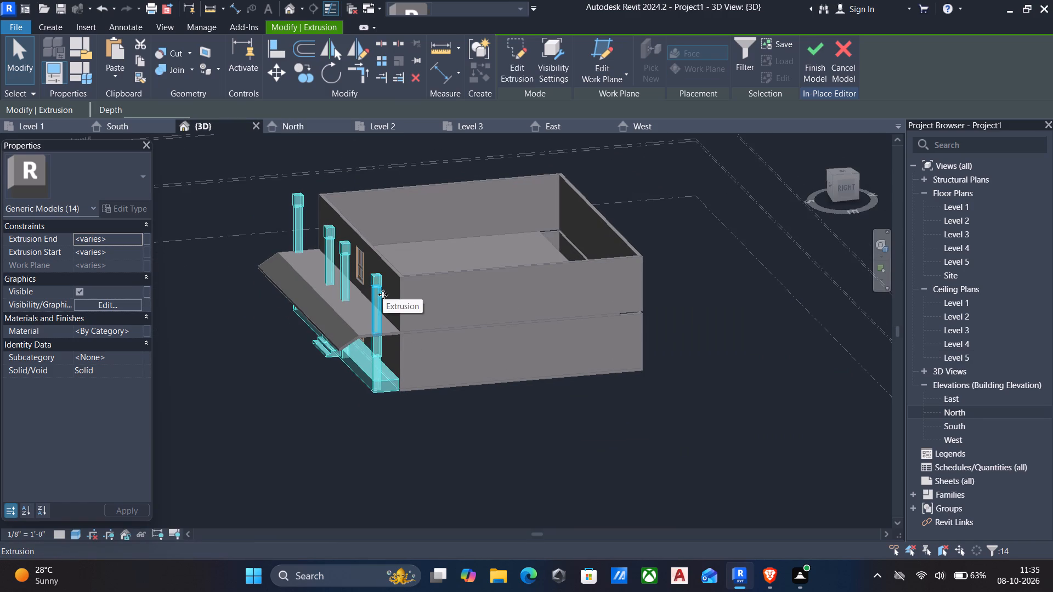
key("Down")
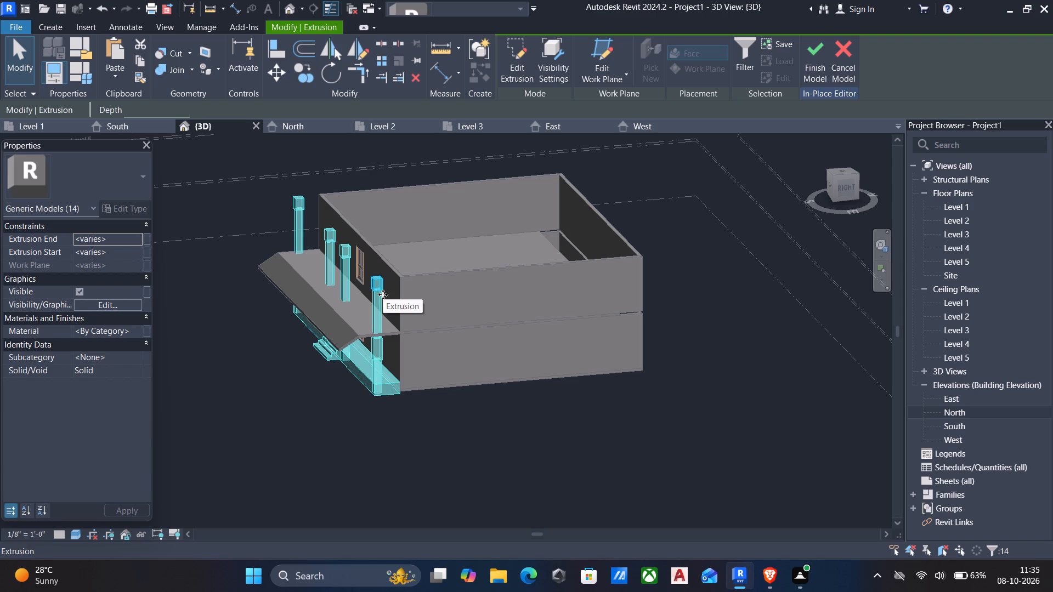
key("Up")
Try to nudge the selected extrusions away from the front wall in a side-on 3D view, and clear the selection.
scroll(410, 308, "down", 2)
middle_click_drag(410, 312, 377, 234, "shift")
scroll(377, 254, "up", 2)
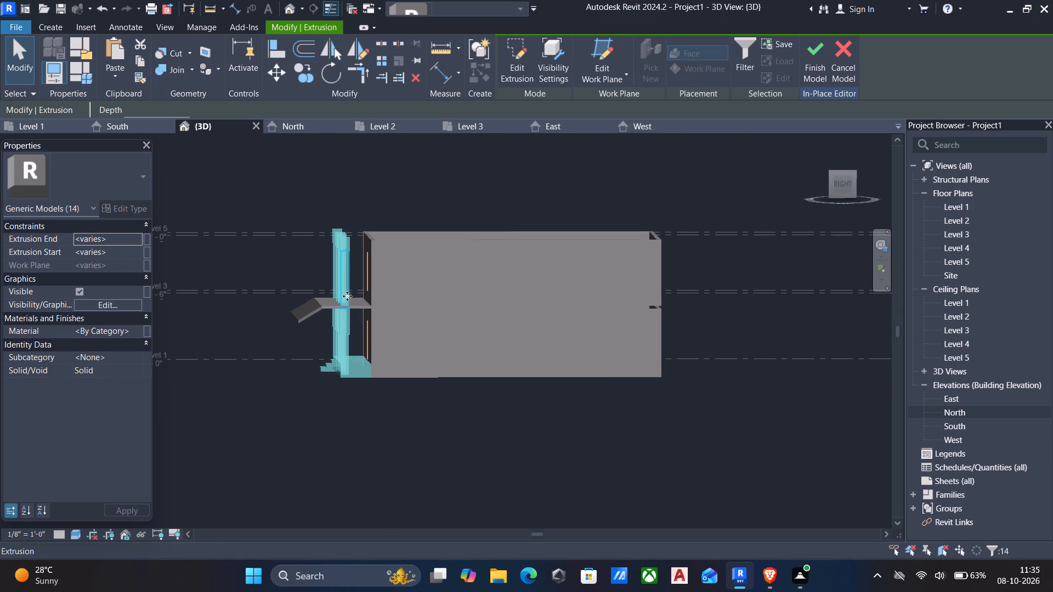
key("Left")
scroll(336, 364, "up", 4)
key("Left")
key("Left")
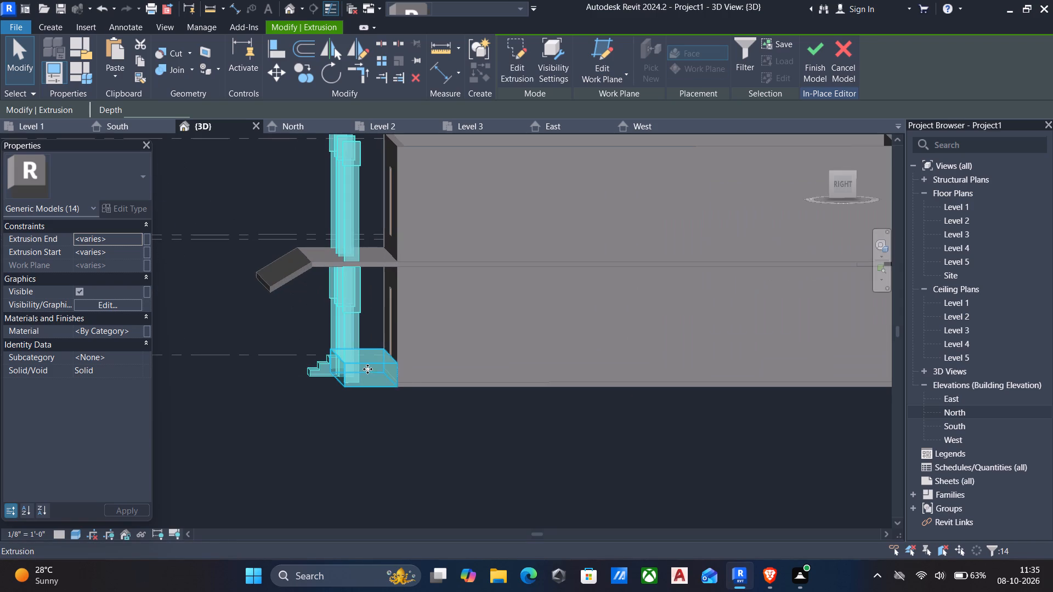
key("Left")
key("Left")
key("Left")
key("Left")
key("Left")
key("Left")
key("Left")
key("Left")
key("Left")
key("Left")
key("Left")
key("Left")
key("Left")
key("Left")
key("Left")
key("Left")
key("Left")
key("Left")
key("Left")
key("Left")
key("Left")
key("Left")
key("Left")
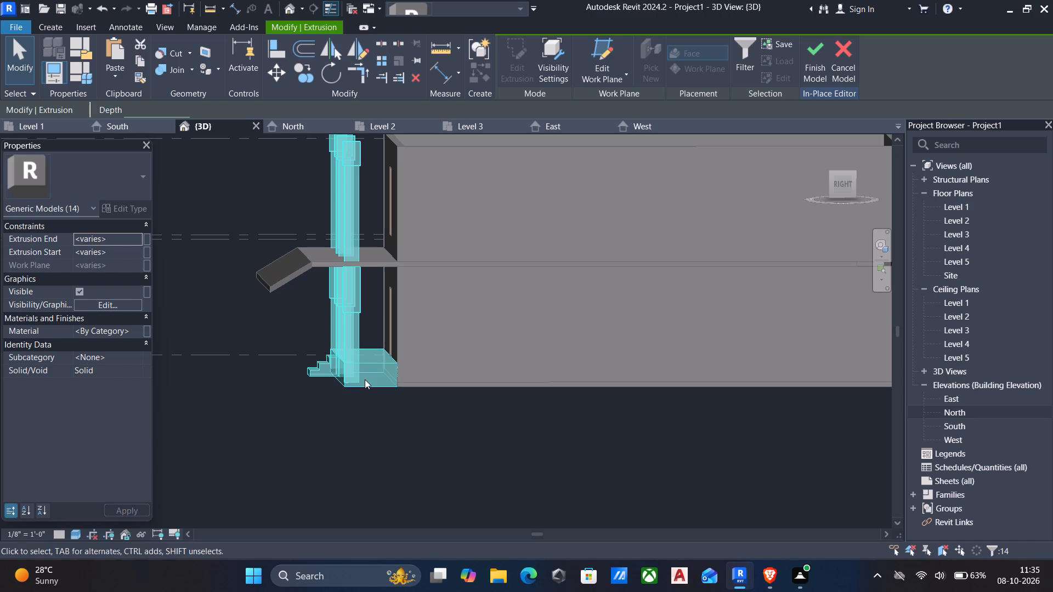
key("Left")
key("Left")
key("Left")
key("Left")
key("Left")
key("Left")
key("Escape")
Finish the in-place model of columns, platform and steps.
scroll(348, 267, "down", 2)
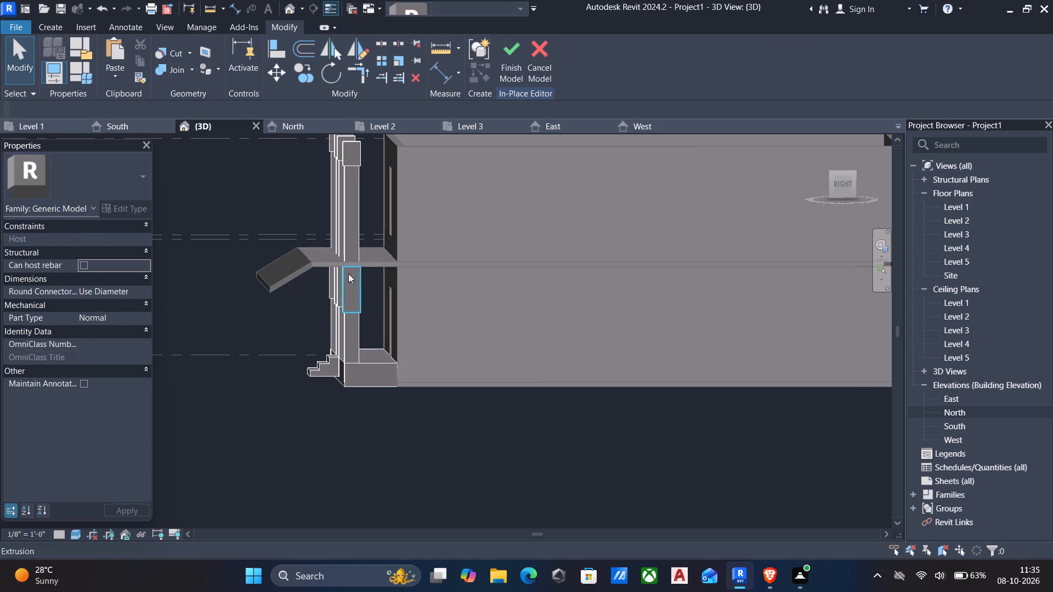
scroll(348, 274, "down", 3)
left_click(512, 51)
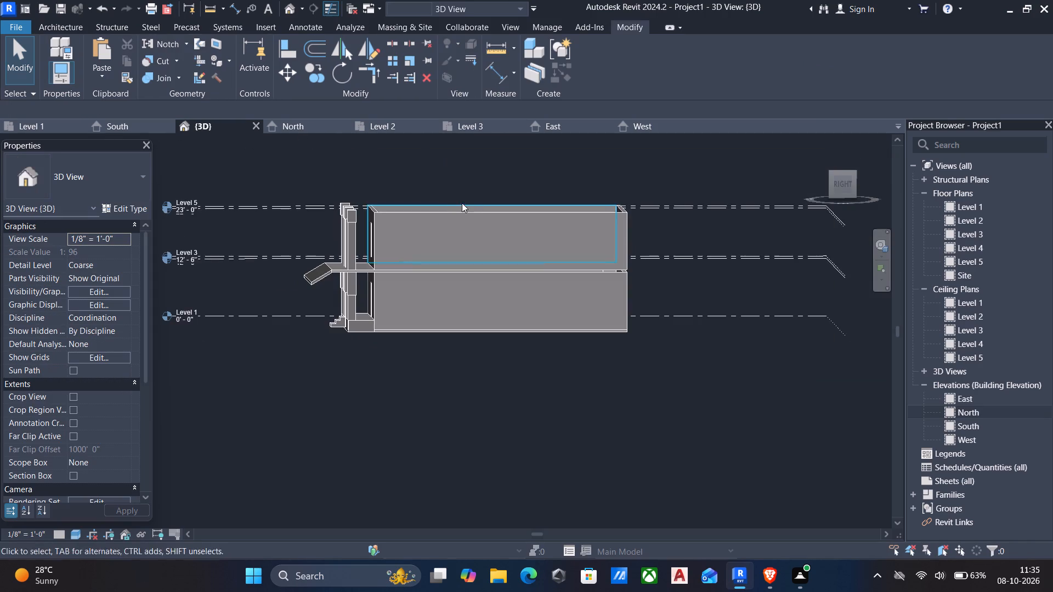
Open the boundary sketch of the 6" floor on Level 2 that projects past the front columns for editing.
scroll(454, 212, "down", 5)
middle_click_drag(451, 230, 451, 331, "shift")
scroll(460, 258, "up", 5)
scroll(341, 284, "down", 2, "shift")
middle_click_drag(341, 284, 360, 280, "shift")
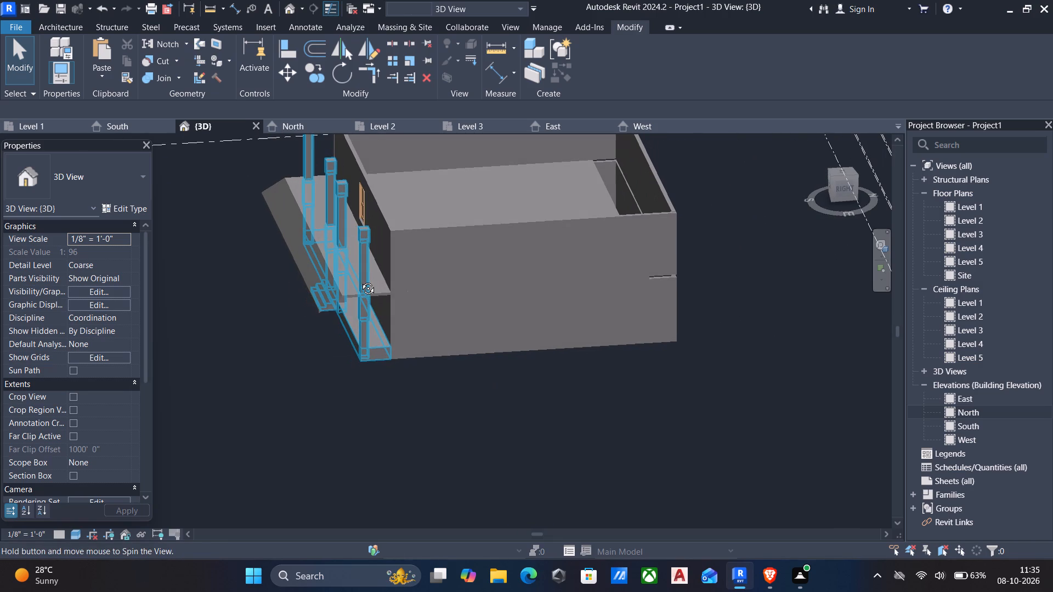
middle_click_drag(360, 280, 423, 265, "shift")
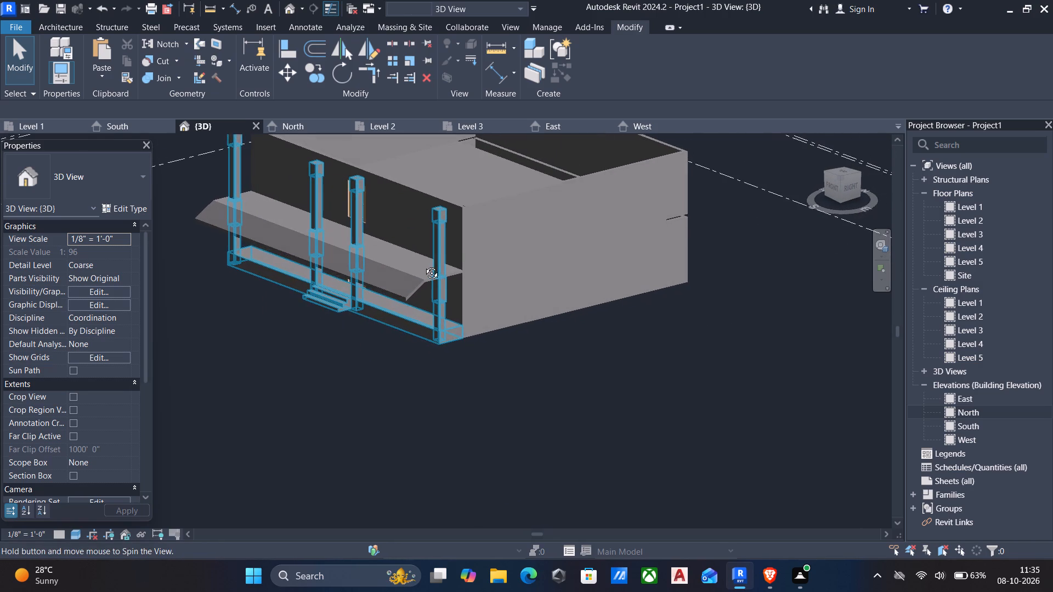
middle_click_drag(423, 265, 429, 265, "shift")
scroll(429, 265, "up", 4)
middle_click_drag(429, 272, 359, 293, "shift")
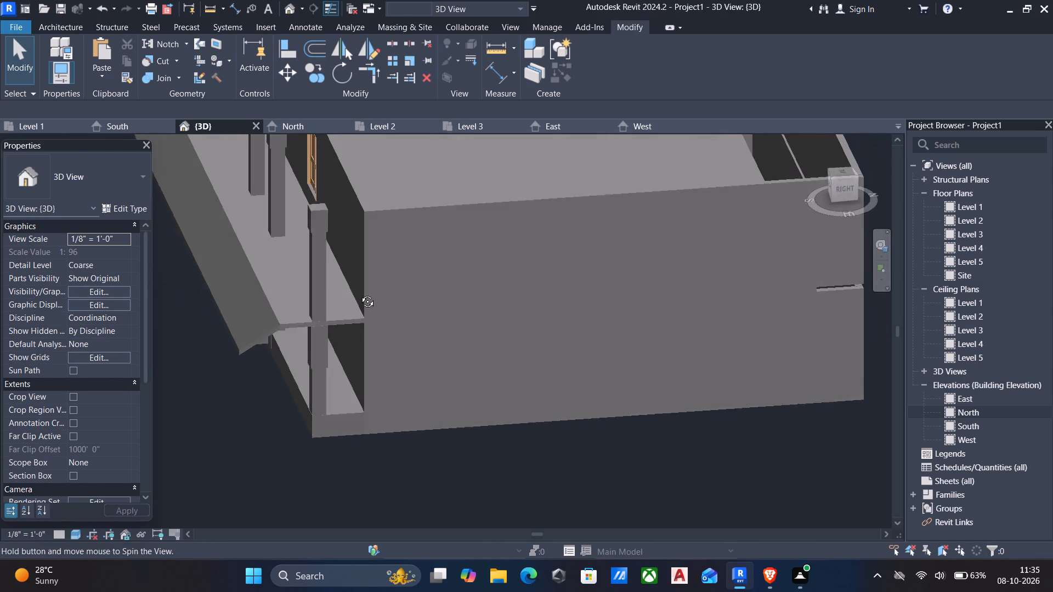
middle_click_drag(359, 293, 355, 295, "shift")
scroll(355, 295, "up", 4)
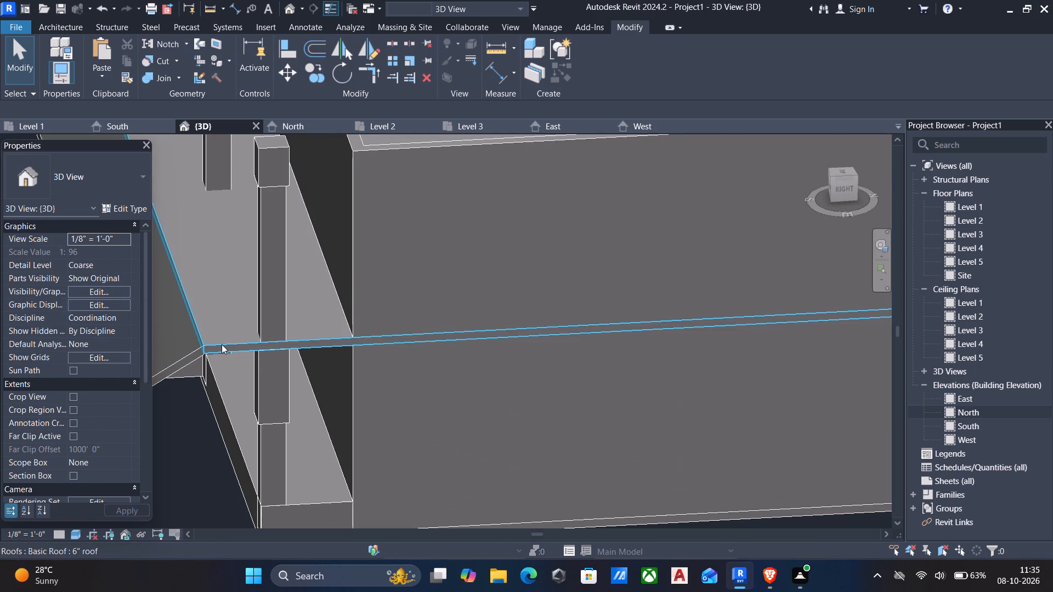
left_click(222, 344)
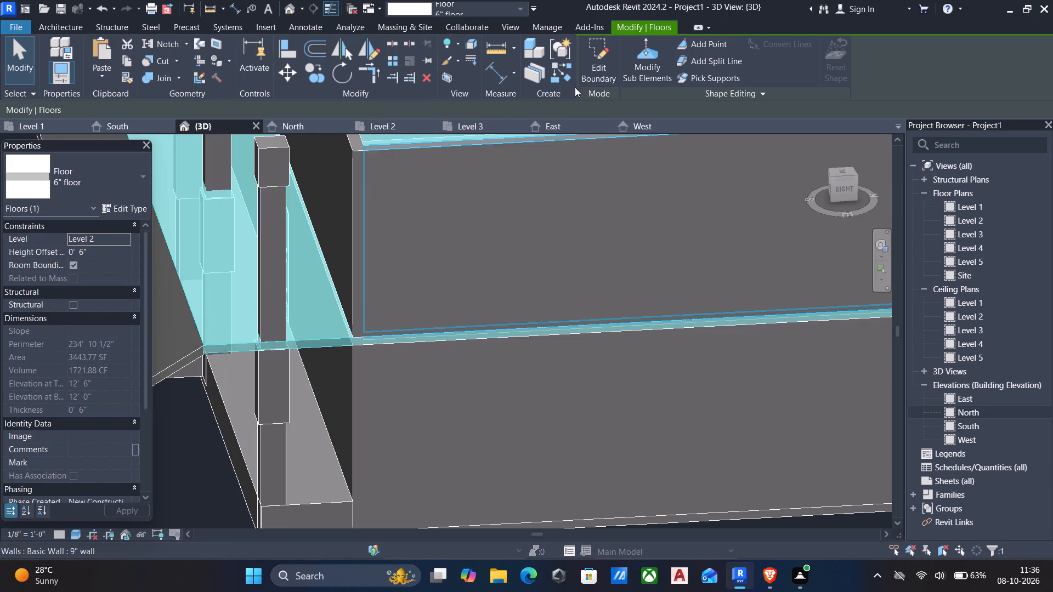
left_click(595, 62)
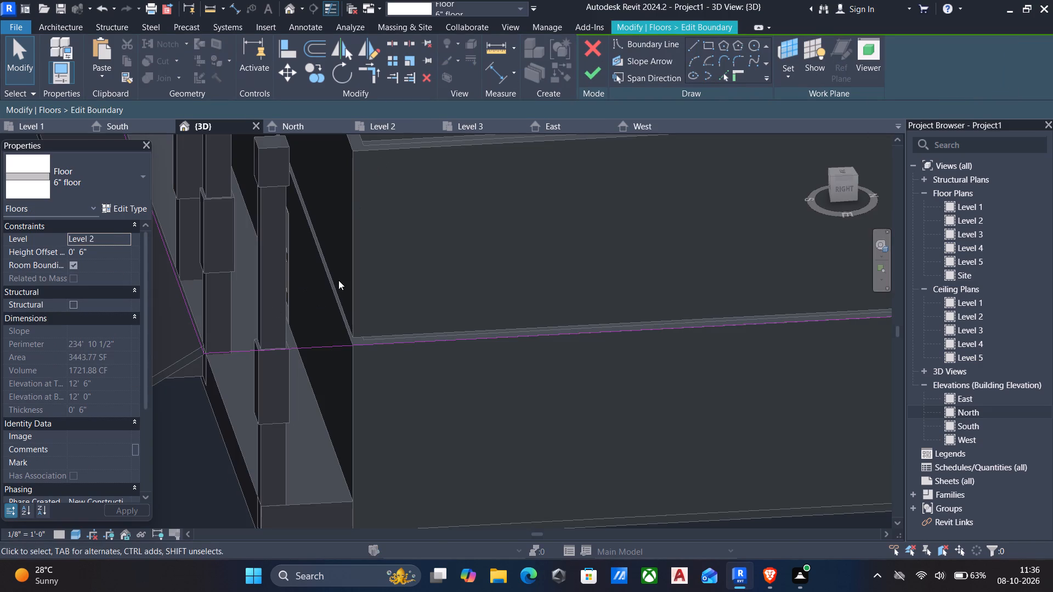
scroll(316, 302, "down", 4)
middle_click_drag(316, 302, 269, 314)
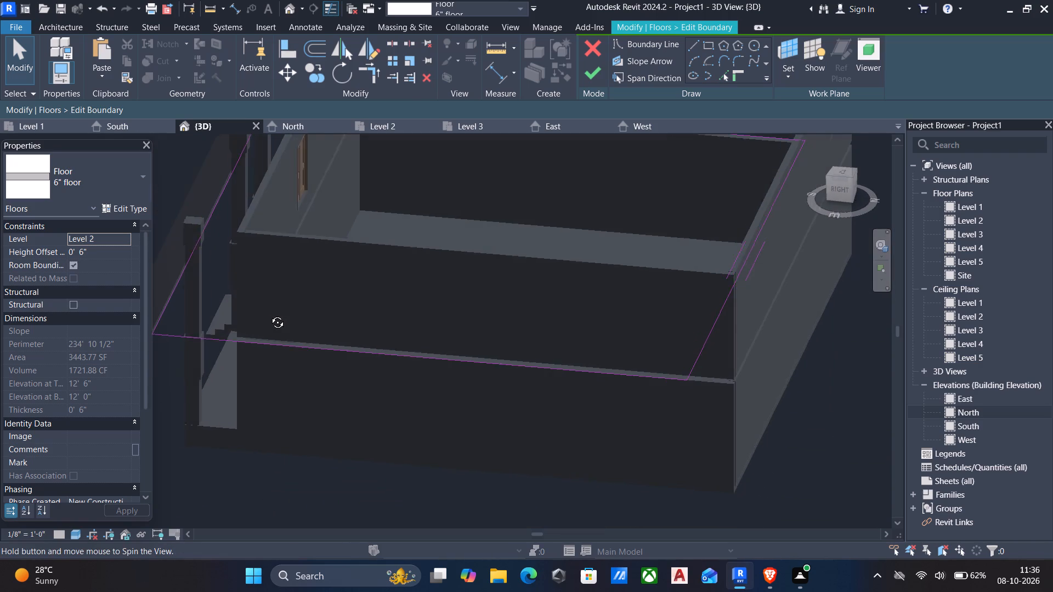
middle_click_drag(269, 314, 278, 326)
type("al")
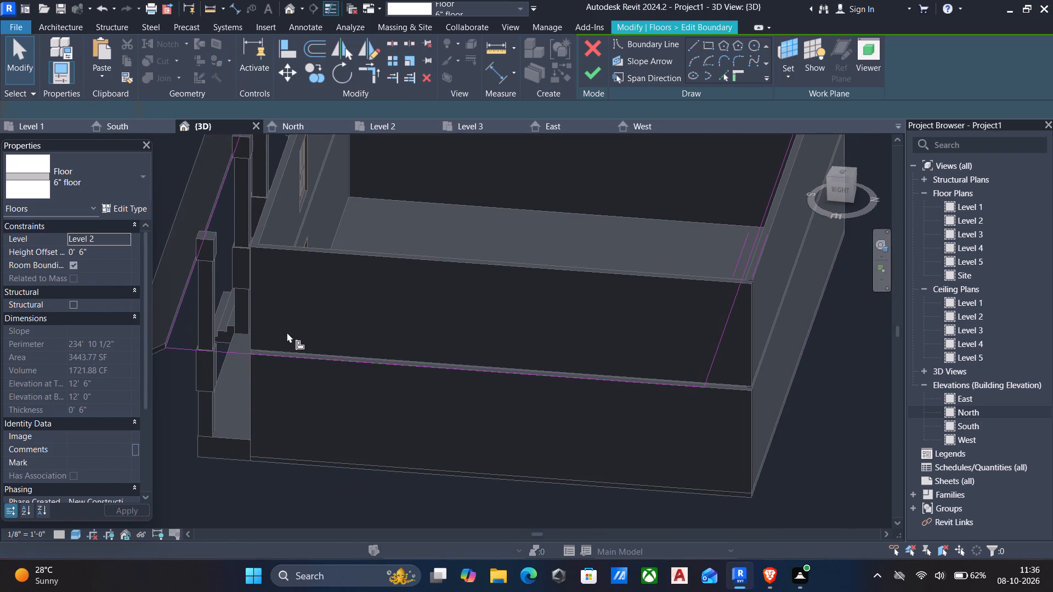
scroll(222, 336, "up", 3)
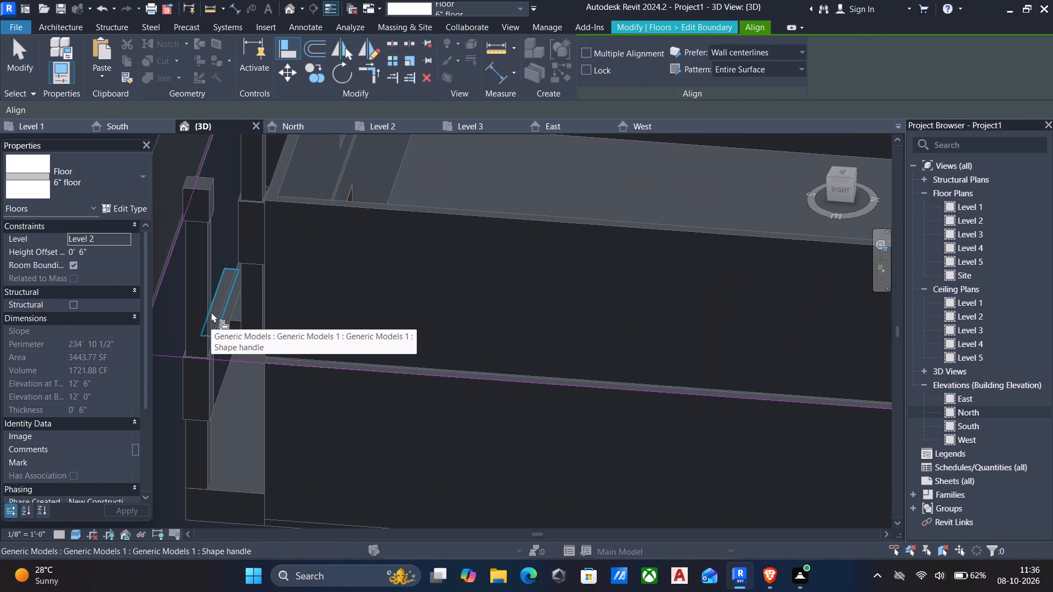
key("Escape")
In a top view, move the Level 2 floor's front boundary line inward to the building-side faces of the front columns.
scroll(213, 318, "down", 4)
middle_click_drag(214, 321, 239, 366)
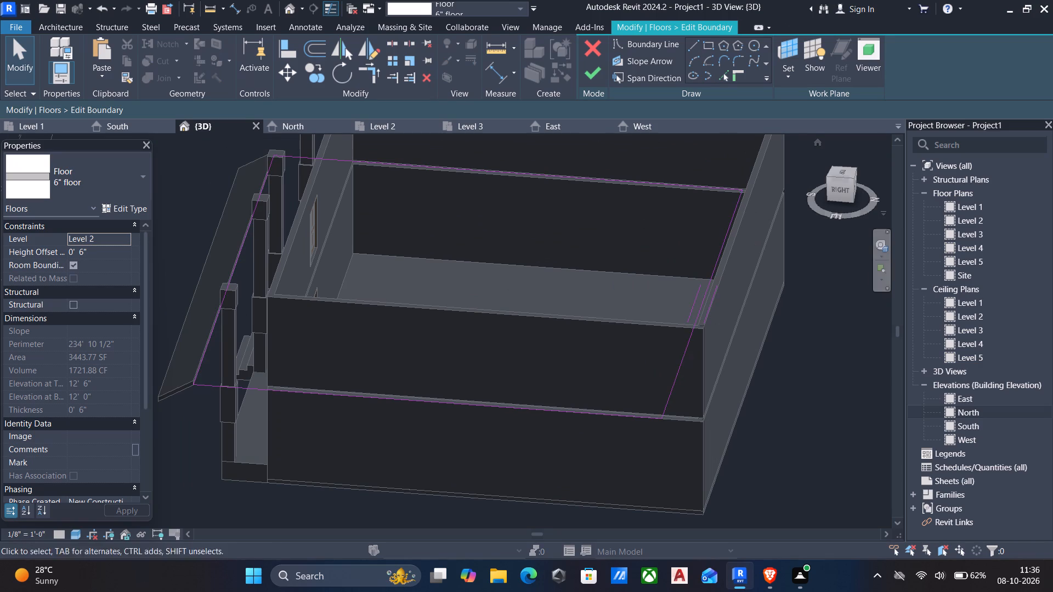
left_click(842, 172)
scroll(387, 308, "up", 2)
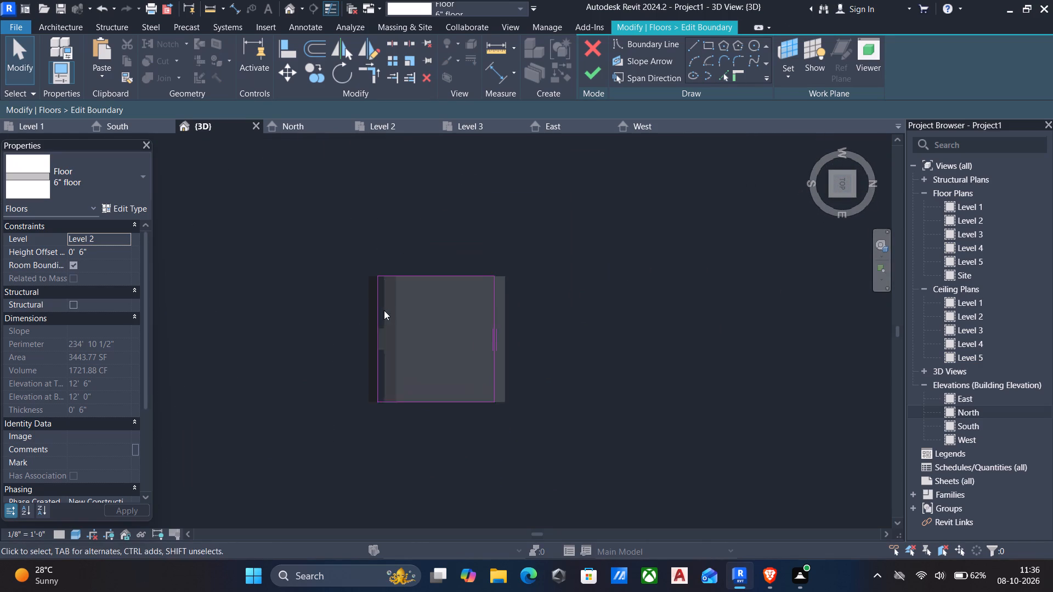
scroll(384, 310, "up", 3)
left_click(372, 352)
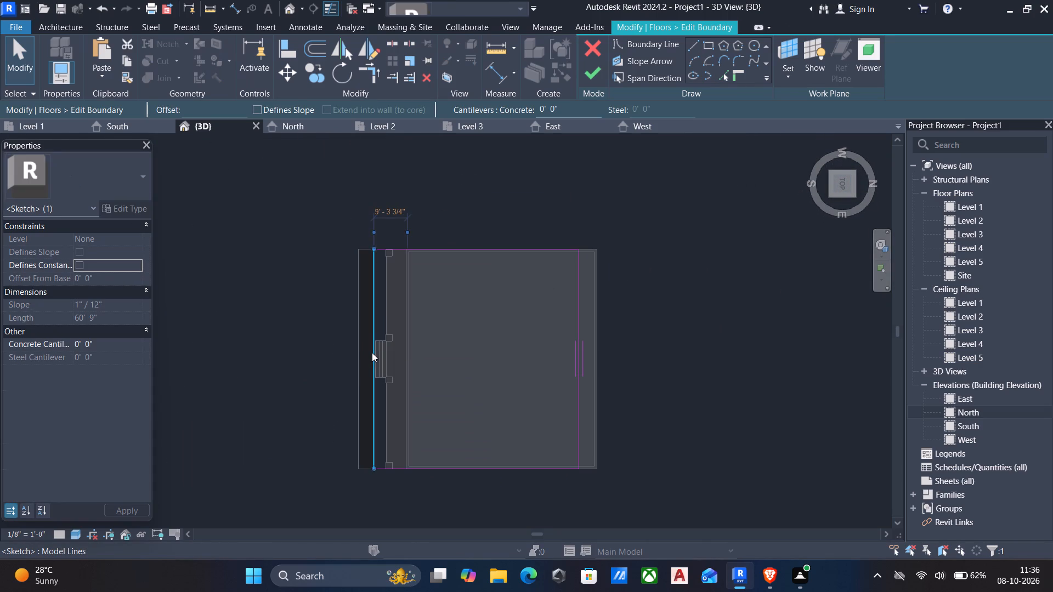
key("Right")
key("Right")
key("Right")
scroll(370, 362, "up", 5)
key("Right")
scroll(387, 371, "up", 5)
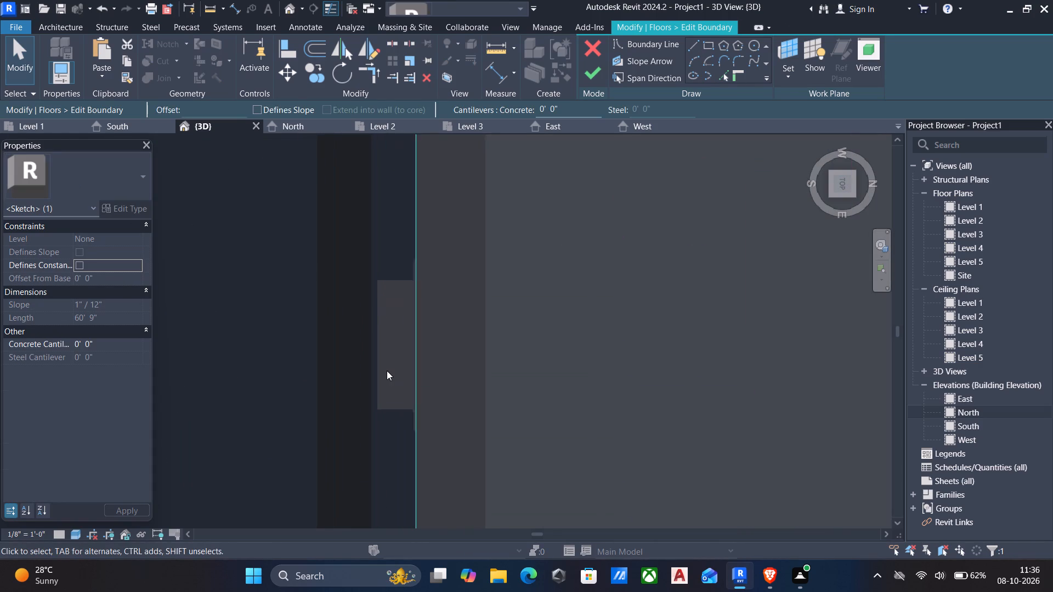
key("Right")
key("Right")
key("Right")
key("Right")
key("Right")
key("Right")
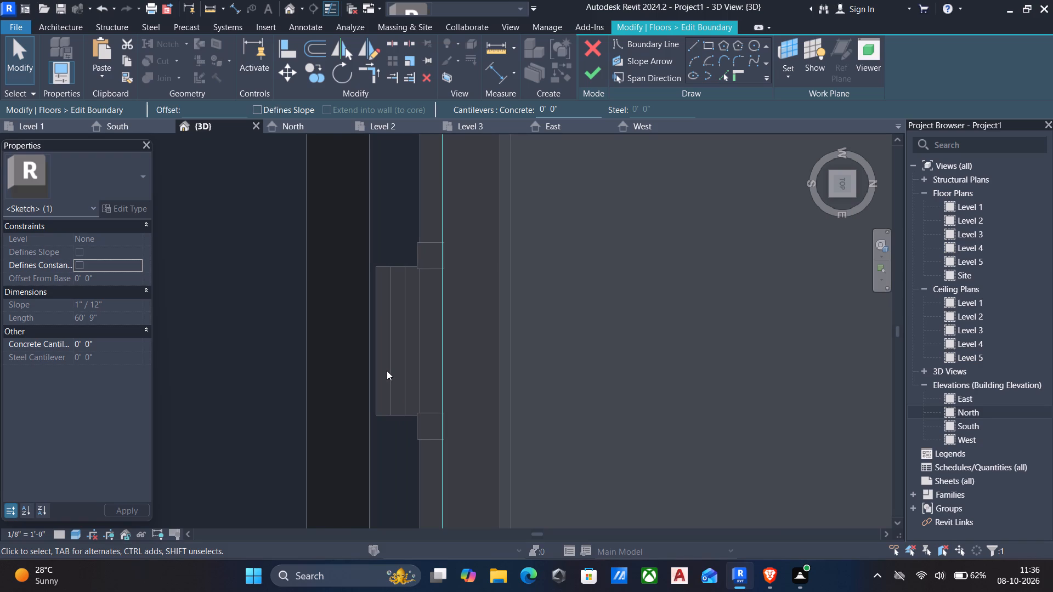
key("Right")
Fine-nudge the front boundary line back outward until it sits flush with the columns' building-side faces.
scroll(387, 371, "up", 4)
key("Left")
scroll(387, 371, "down", 5)
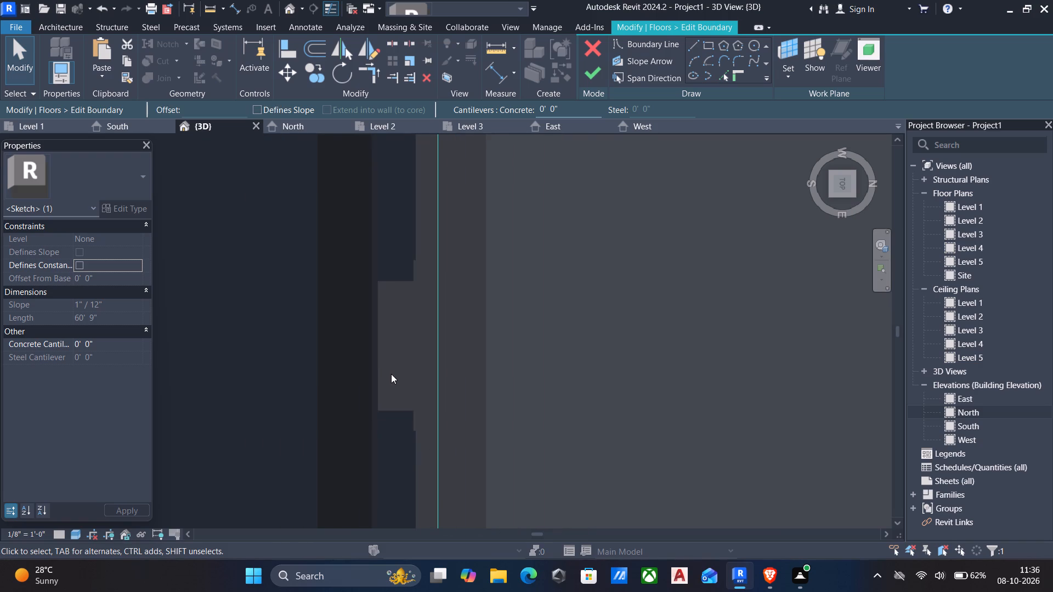
scroll(467, 427, "up", 11)
scroll(333, 406, "up", 4)
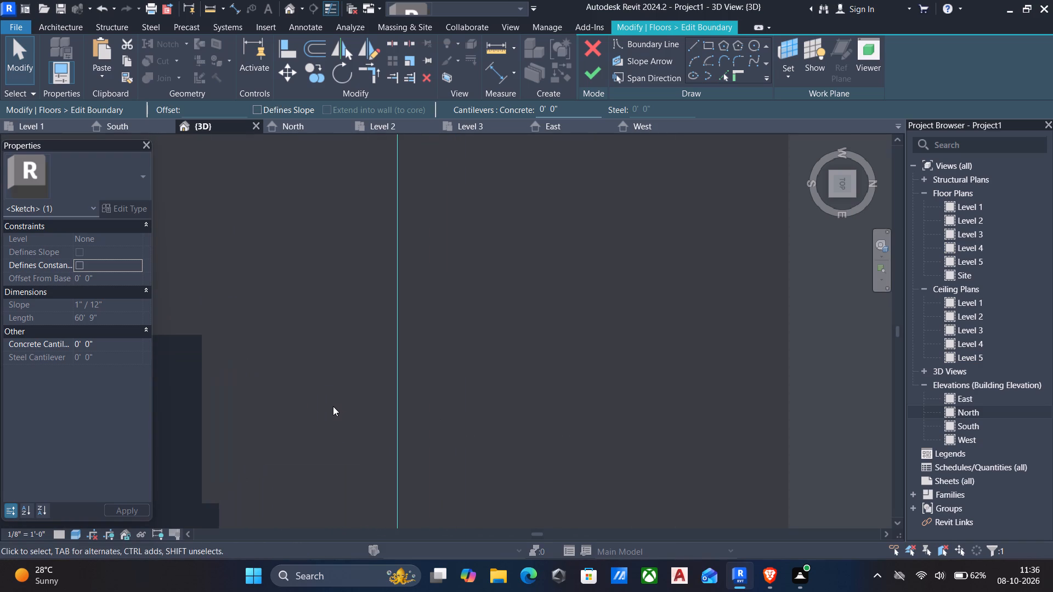
scroll(333, 406, "up", 1)
key("Left")
key("Left")
key("Left")
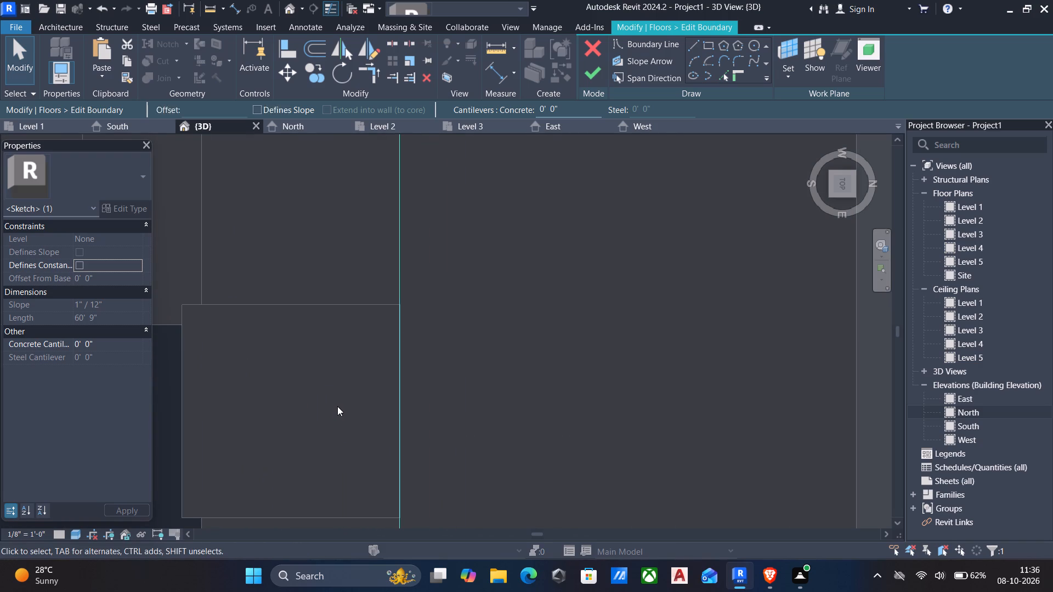
scroll(338, 407, "down", 17)
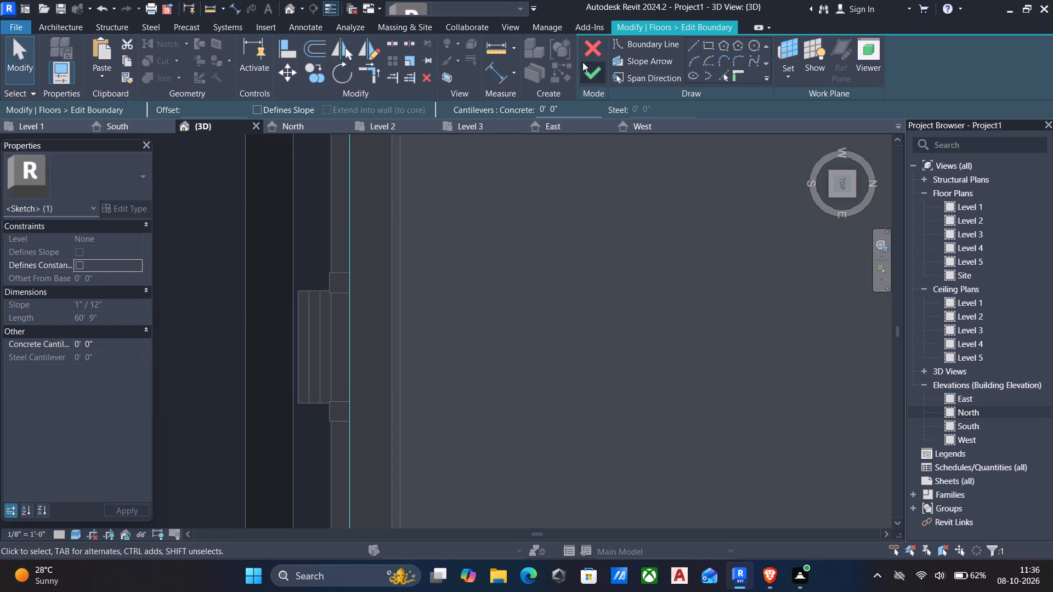
Finish the floor boundary edit without attaching the walls to the floor's bottom, and clear the floor selection.
left_click(594, 78)
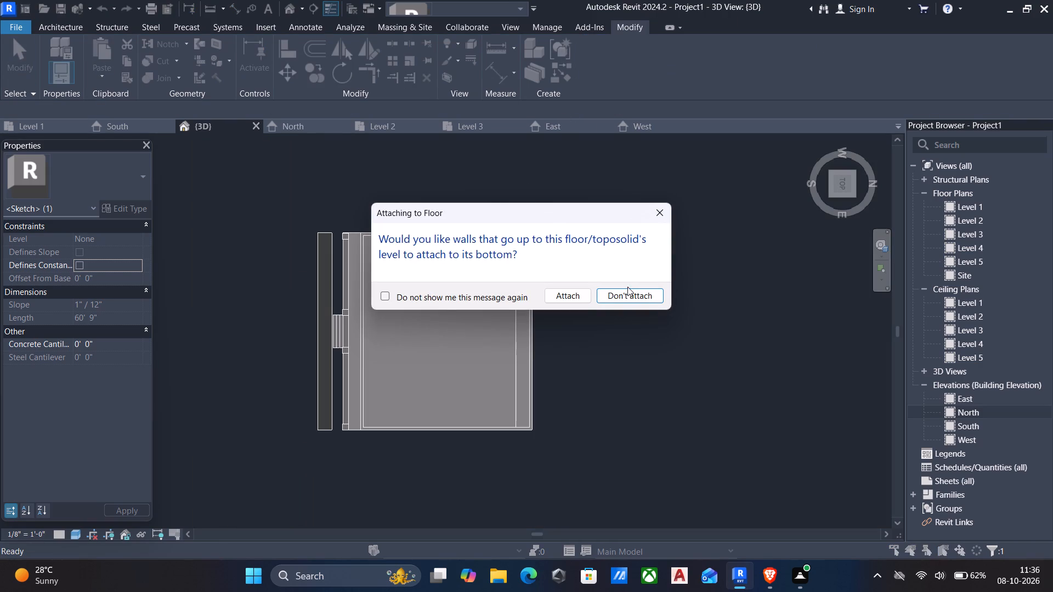
left_click(627, 294)
scroll(265, 291, "down", 5)
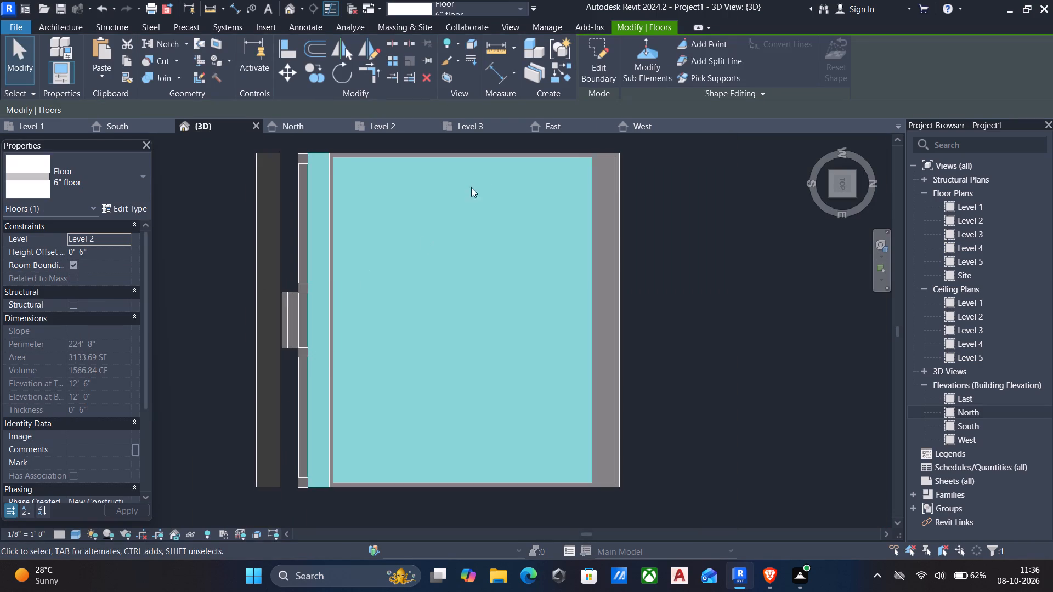
left_click(833, 196)
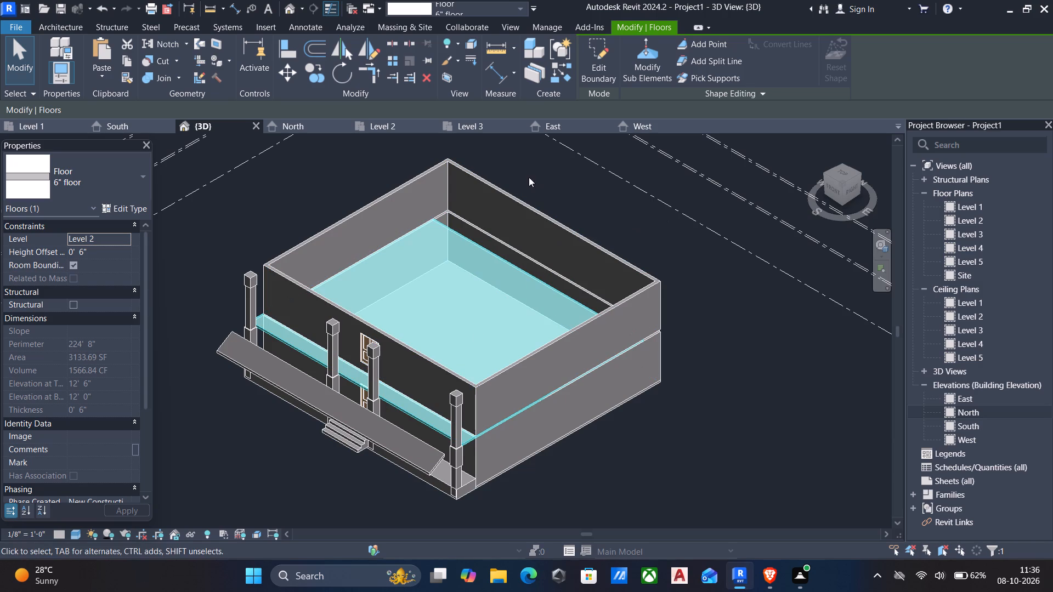
scroll(618, 185, "down", 5)
middle_click_drag(617, 191, 642, 206)
scroll(595, 238, "up", 3)
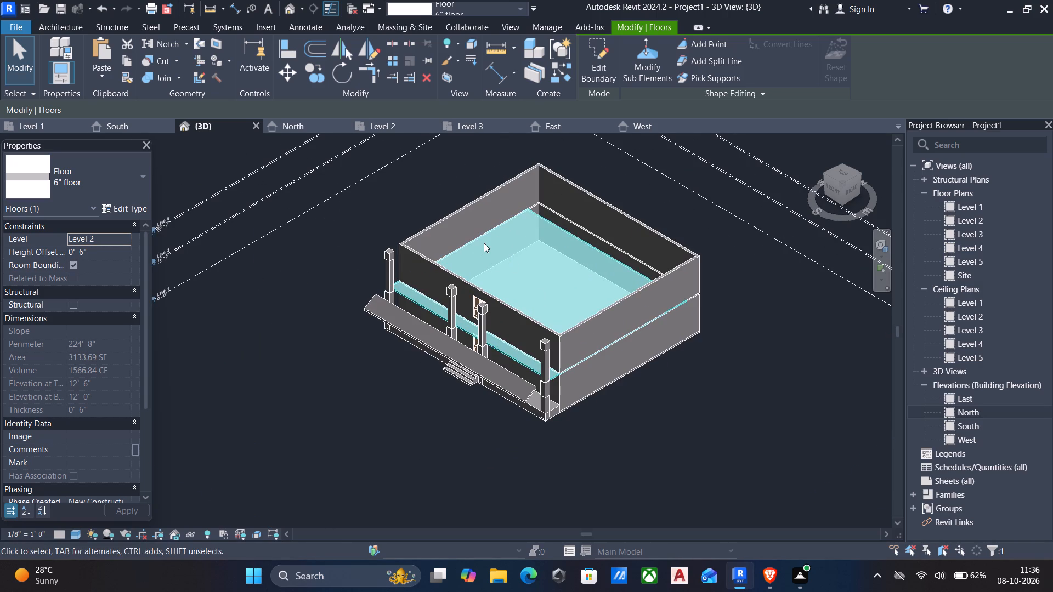
key("Escape")
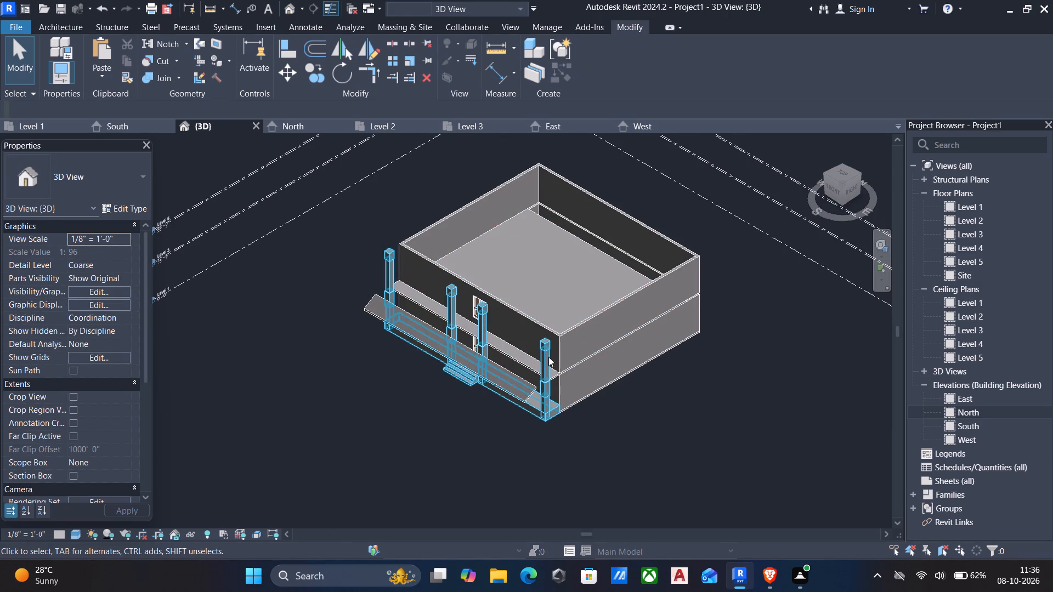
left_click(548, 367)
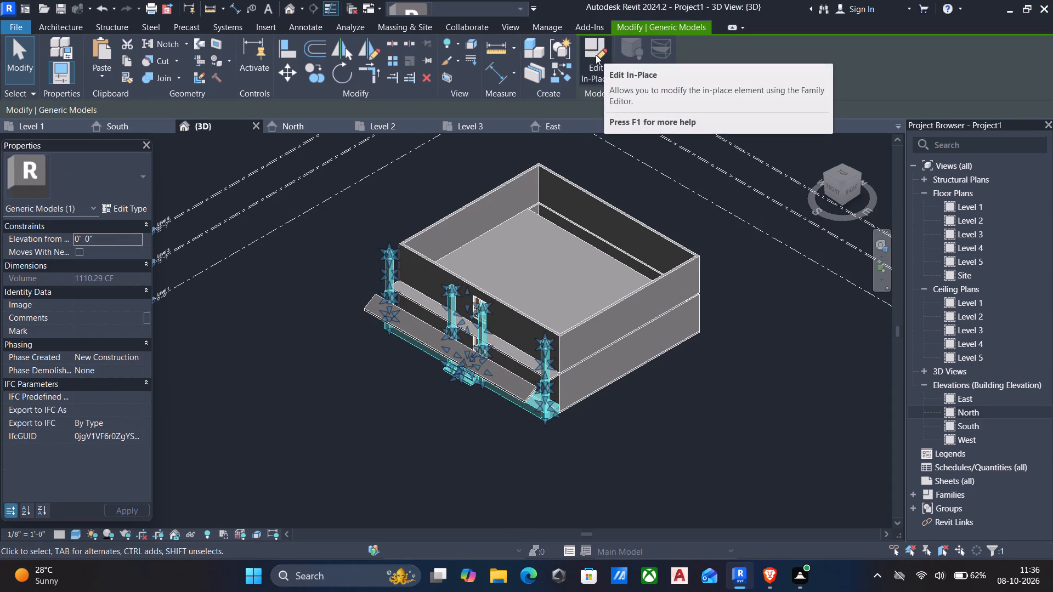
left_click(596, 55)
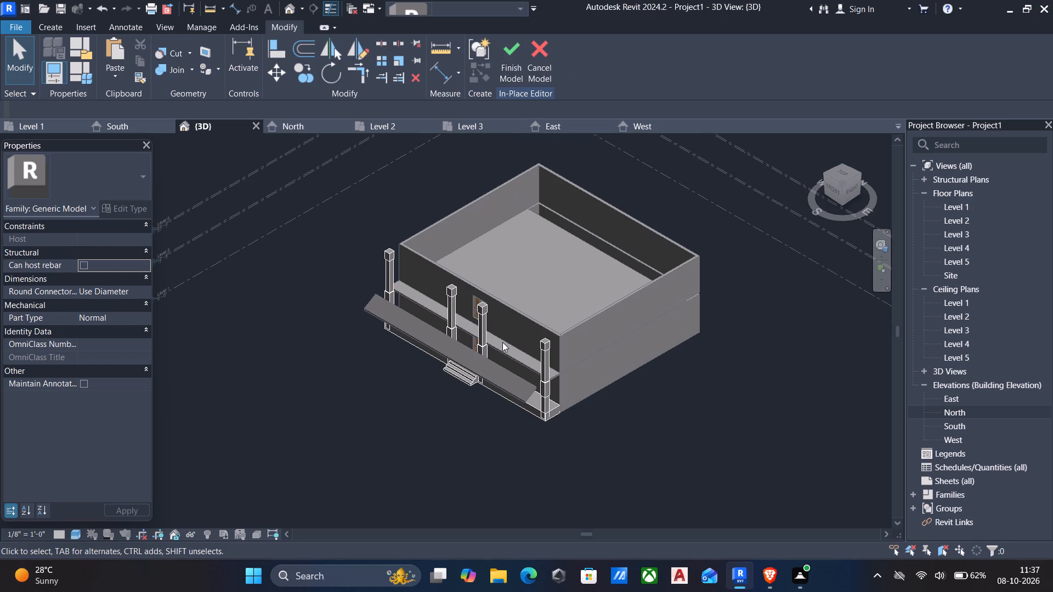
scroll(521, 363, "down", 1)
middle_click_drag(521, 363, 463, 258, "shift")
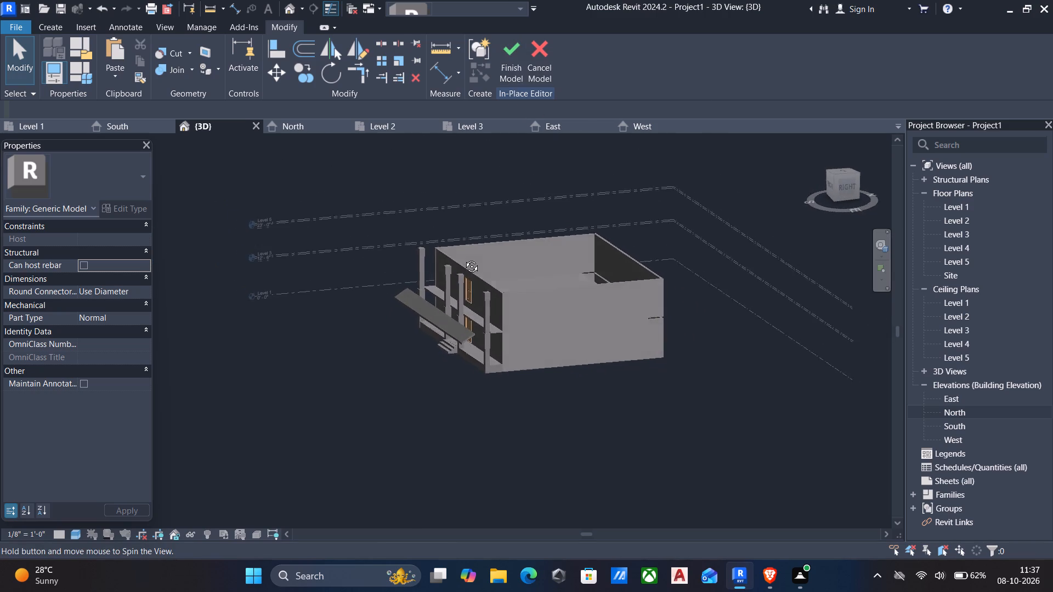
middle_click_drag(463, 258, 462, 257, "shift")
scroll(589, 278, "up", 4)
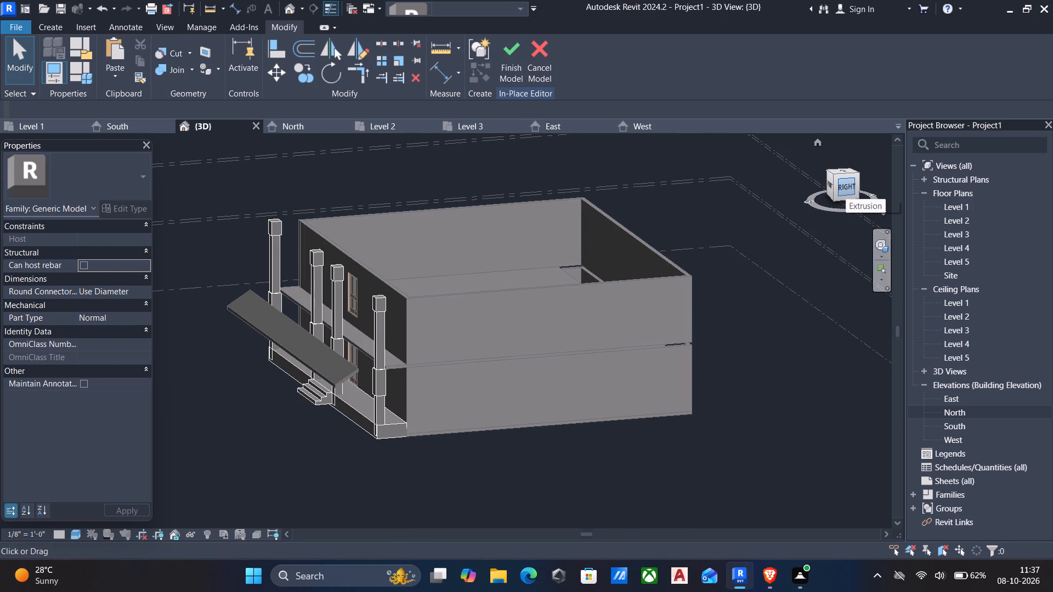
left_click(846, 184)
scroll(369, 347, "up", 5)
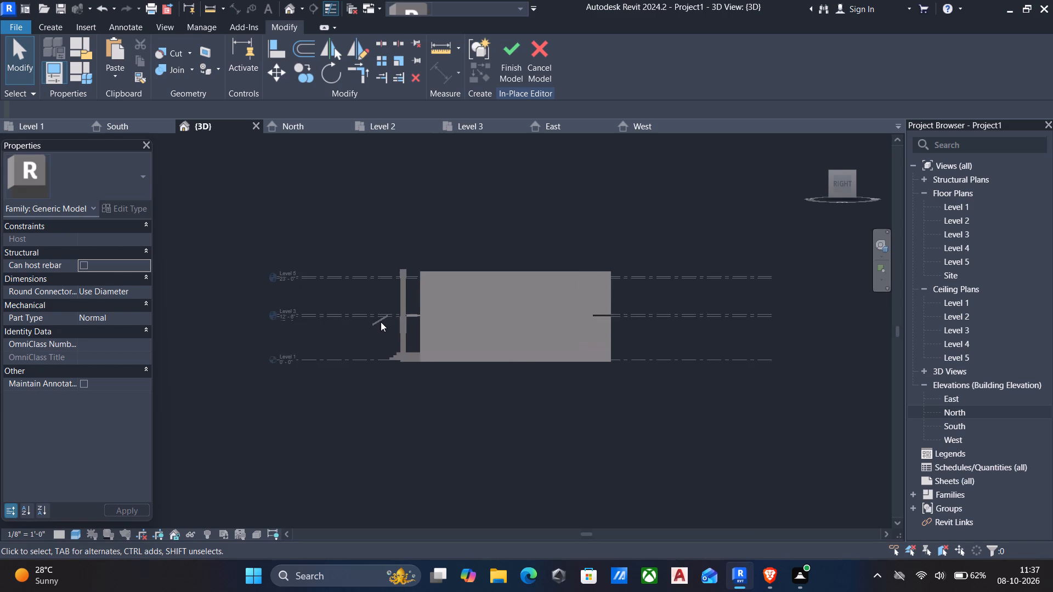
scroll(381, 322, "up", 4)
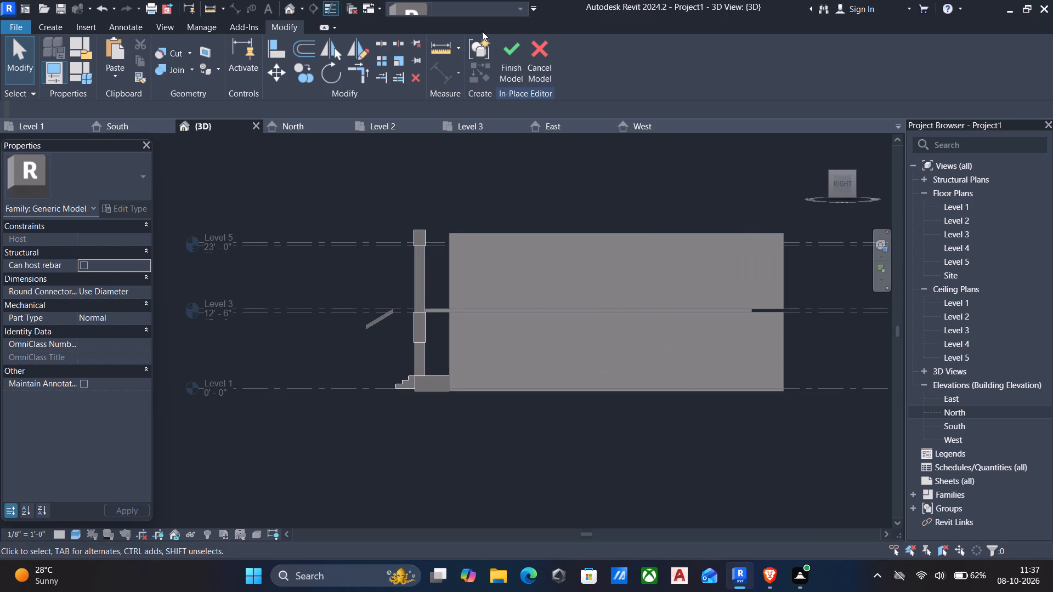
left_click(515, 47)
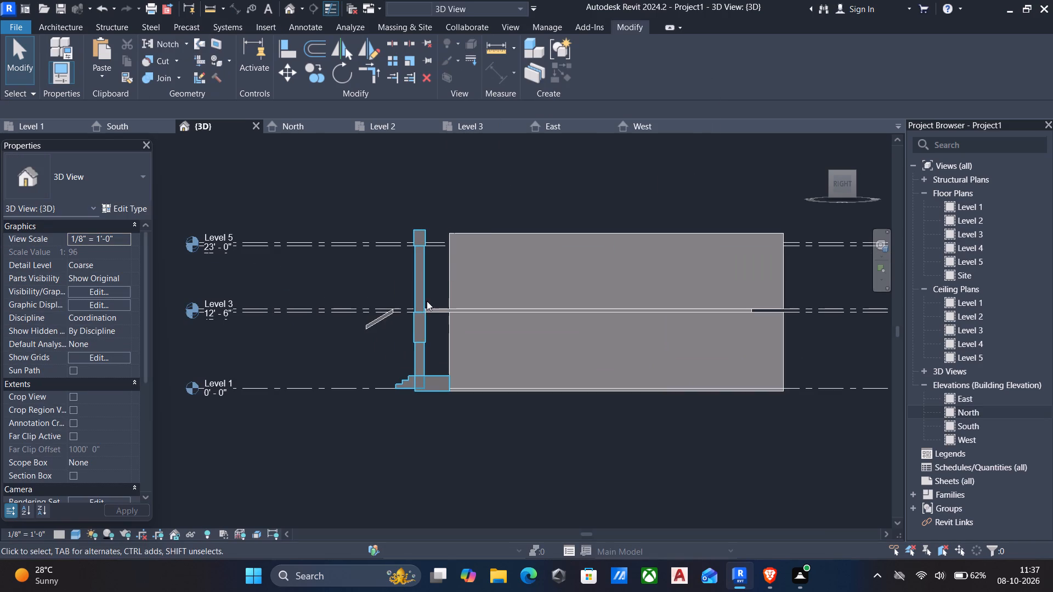
Examine from the side how the Level 2 floor edge meets the front columns beside the sloped roof.
left_click(383, 315)
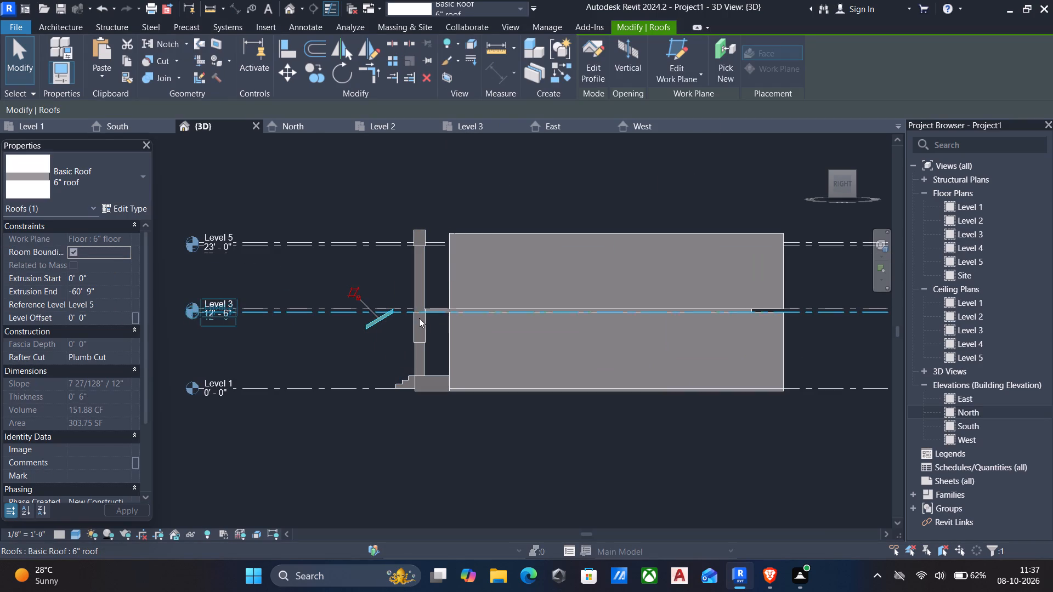
scroll(422, 309, "up", 10)
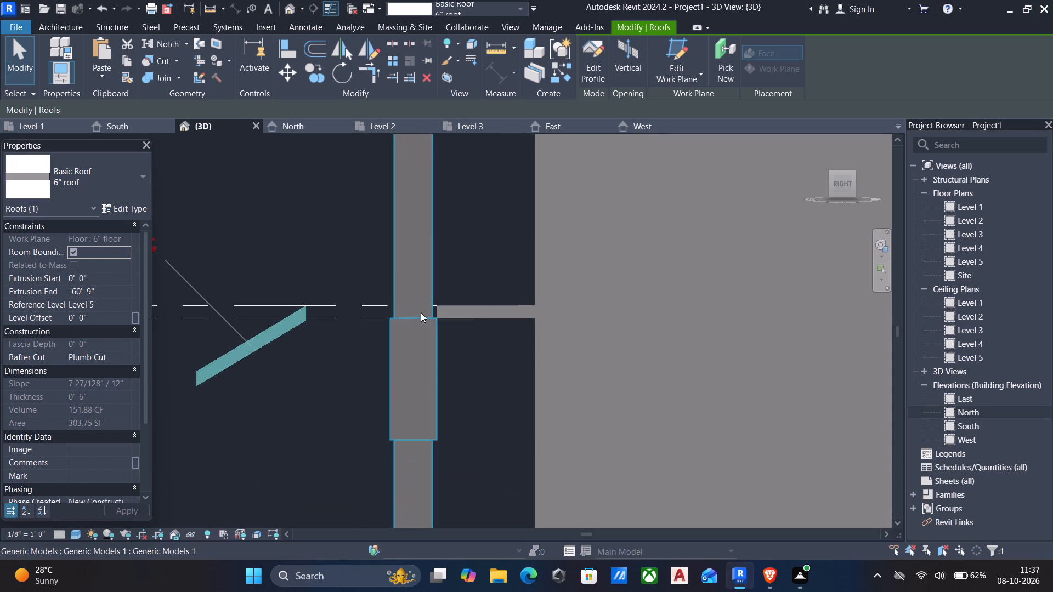
scroll(439, 333, "up", 4)
scroll(445, 316, "down", 5)
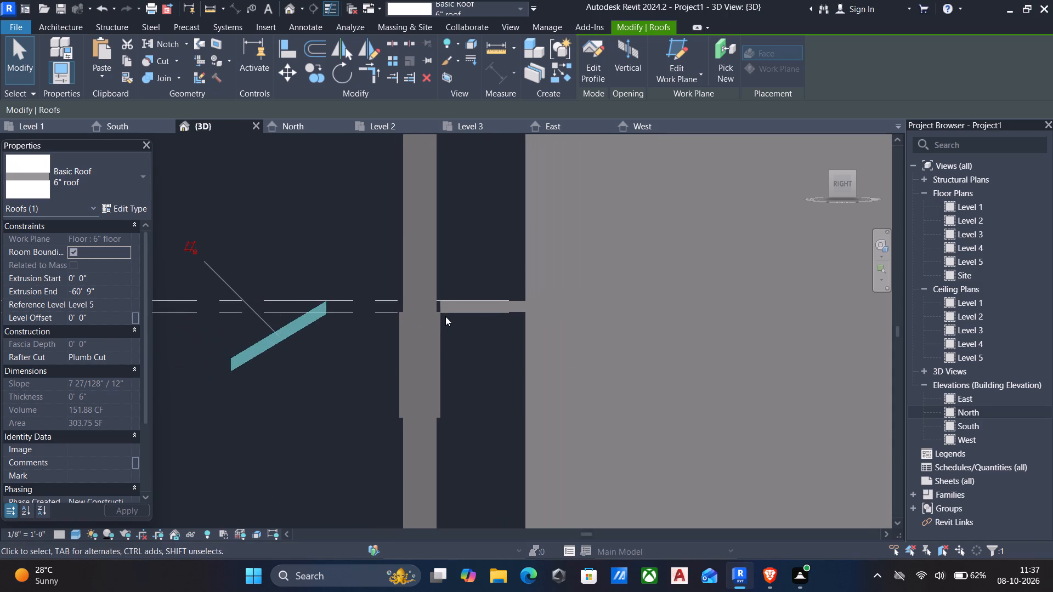
middle_click_drag(445, 316, 446, 354)
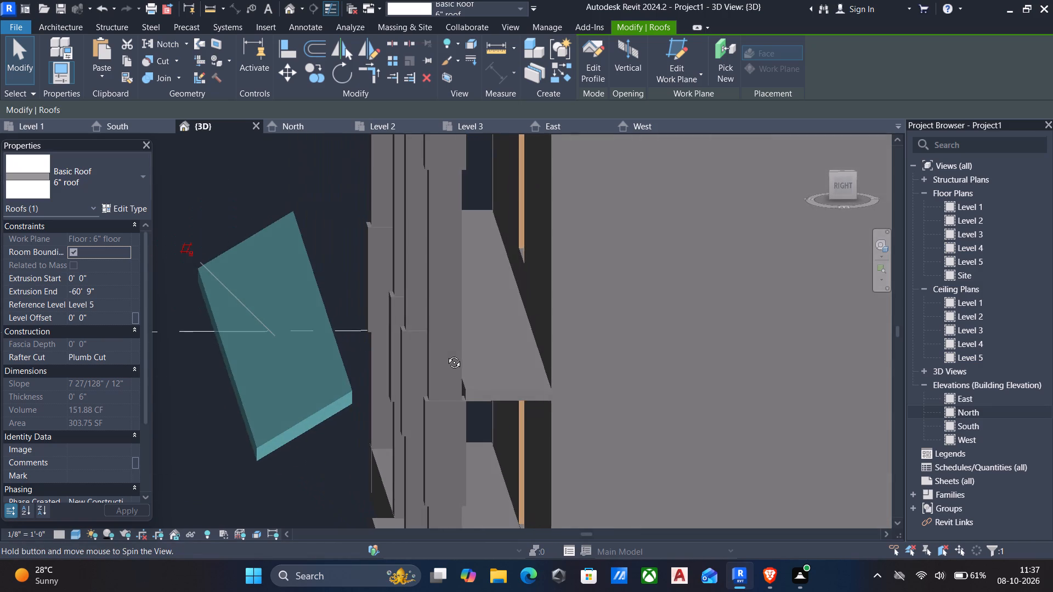
middle_click_drag(446, 354, 440, 349)
scroll(440, 349, "up", 6)
scroll(437, 379, "down", 1)
middle_click_drag(437, 380, 443, 356, "shift")
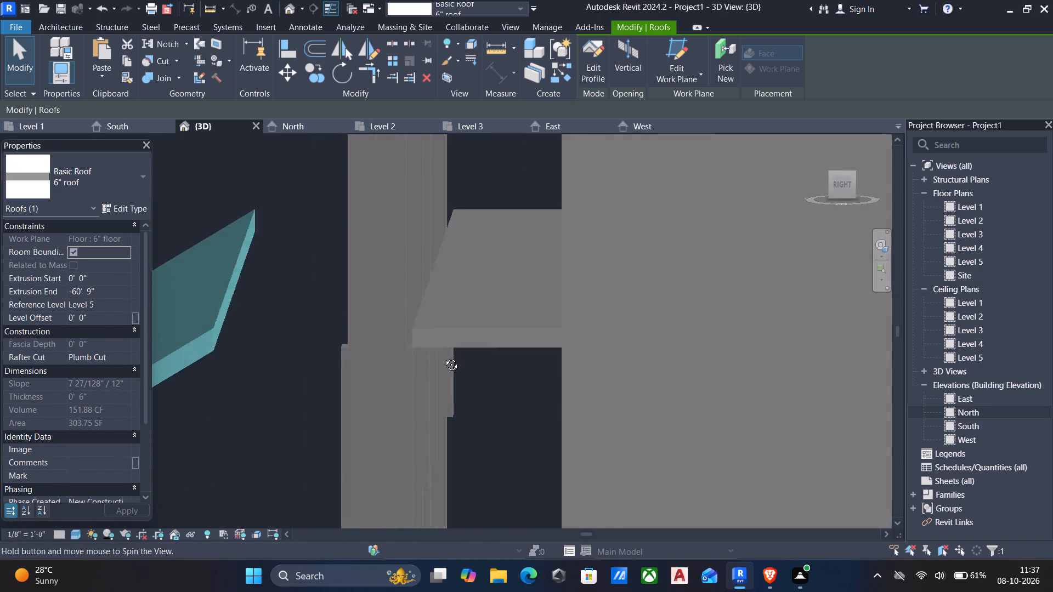
middle_click_drag(443, 356, 438, 347, "shift")
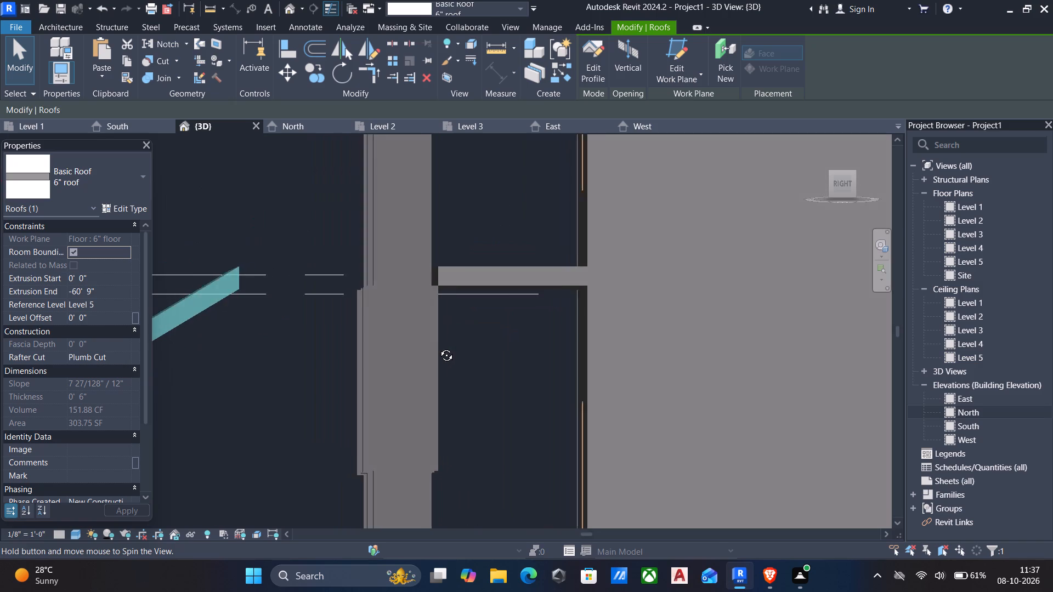
middle_click_drag(438, 347, 440, 360, "shift")
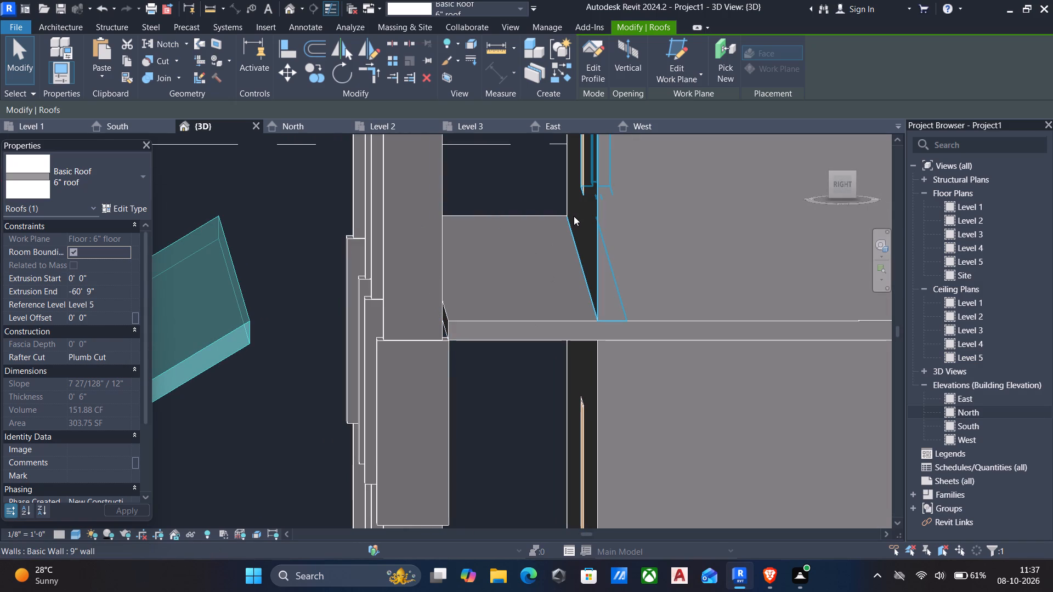
key("Escape")
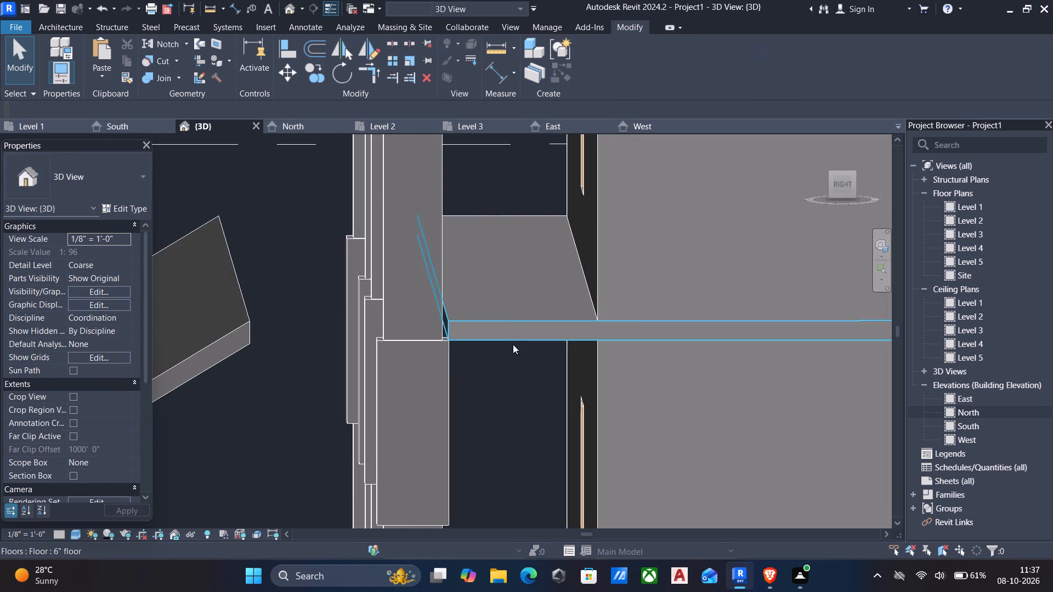
Reopen the Level 2 floor's boundary sketch and nudge its front line slightly outward toward the front columns in a top view.
left_click(513, 319)
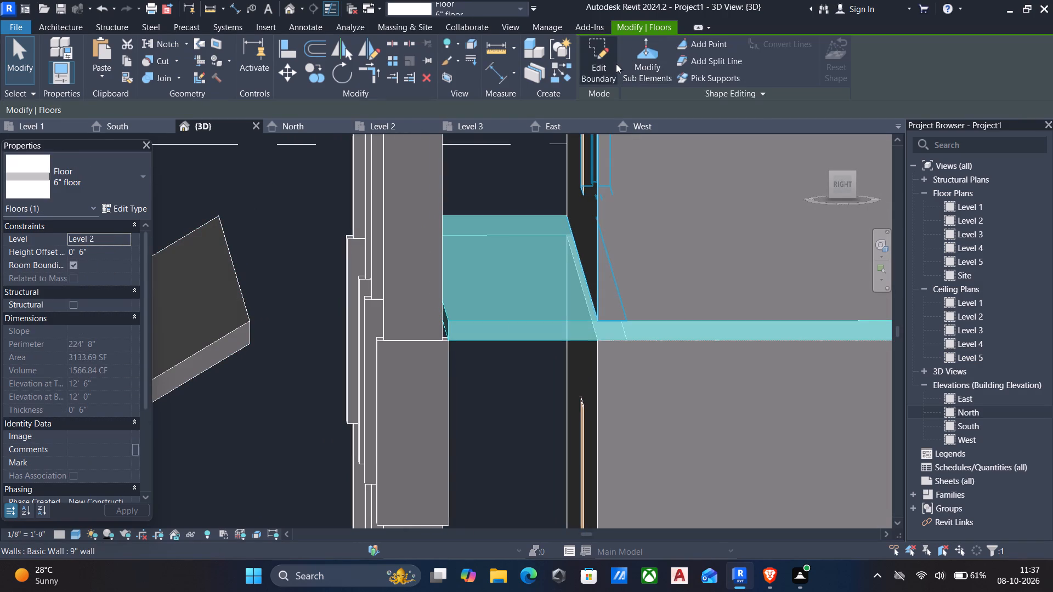
left_click(610, 71)
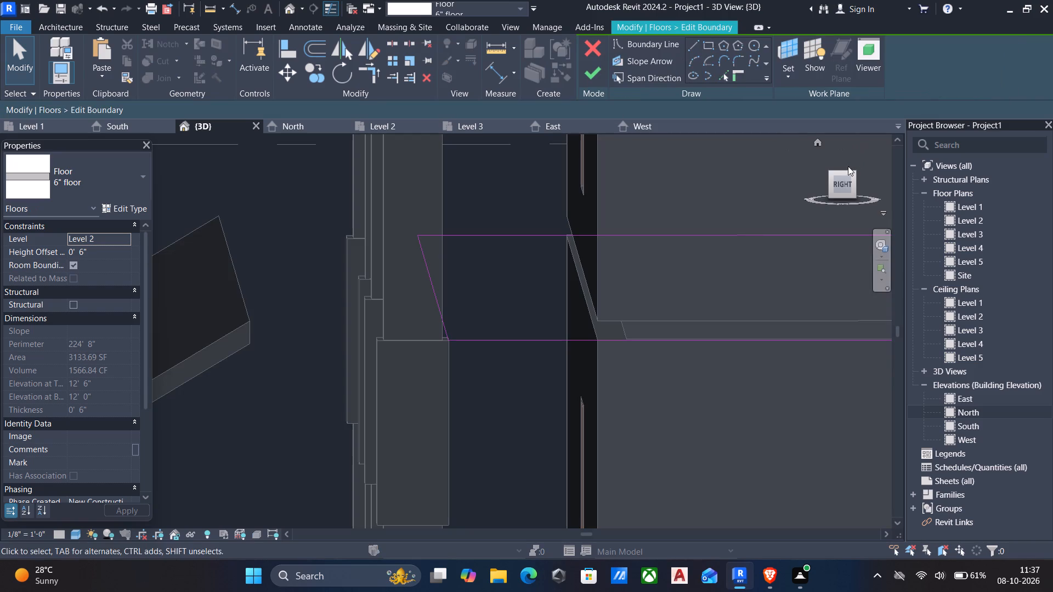
scroll(833, 230, "down", 1, "shift")
middle_click_drag(833, 230, 825, 306, "shift")
scroll(825, 306, "up", 1)
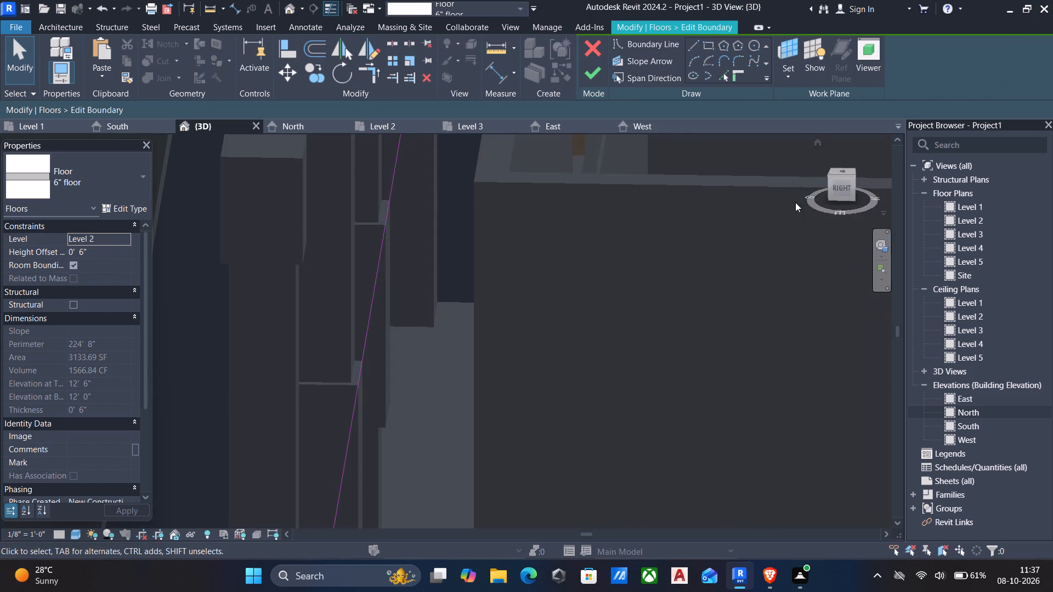
left_click(841, 169)
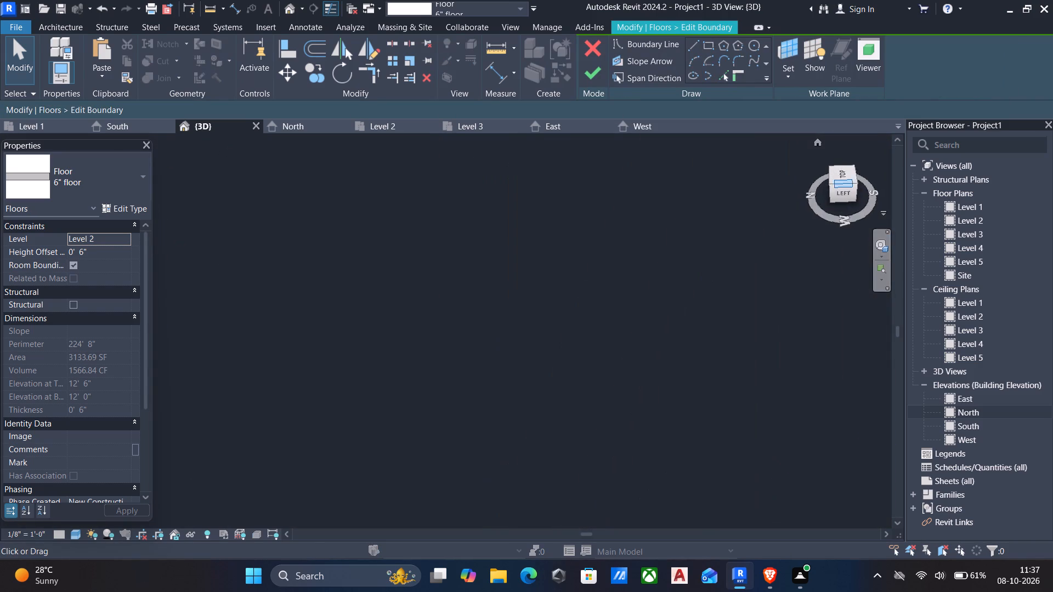
left_click(841, 169)
left_click(842, 174)
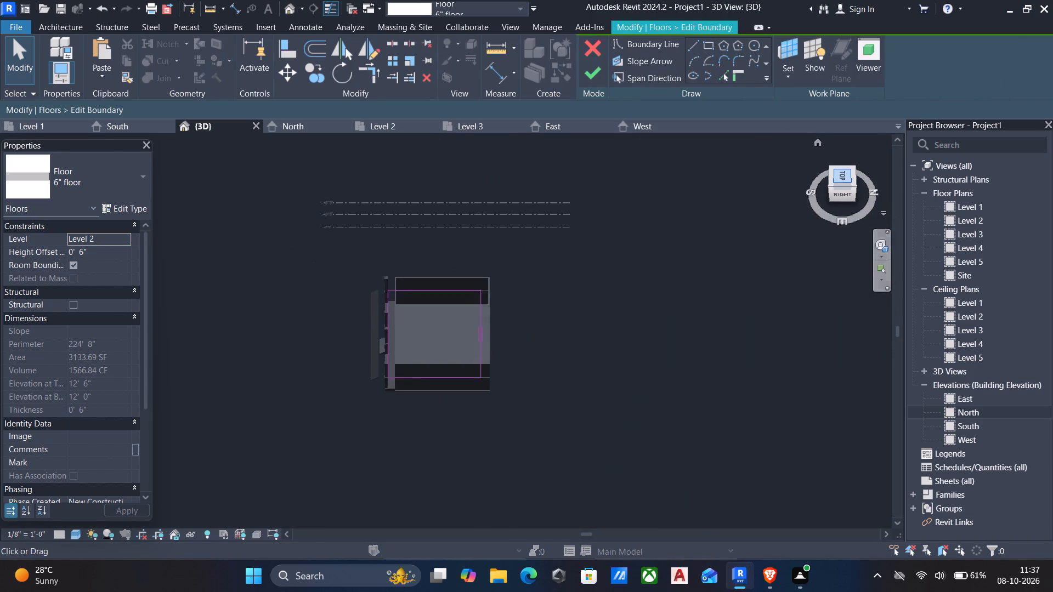
scroll(471, 340, "up", 9)
scroll(382, 349, "down", 3)
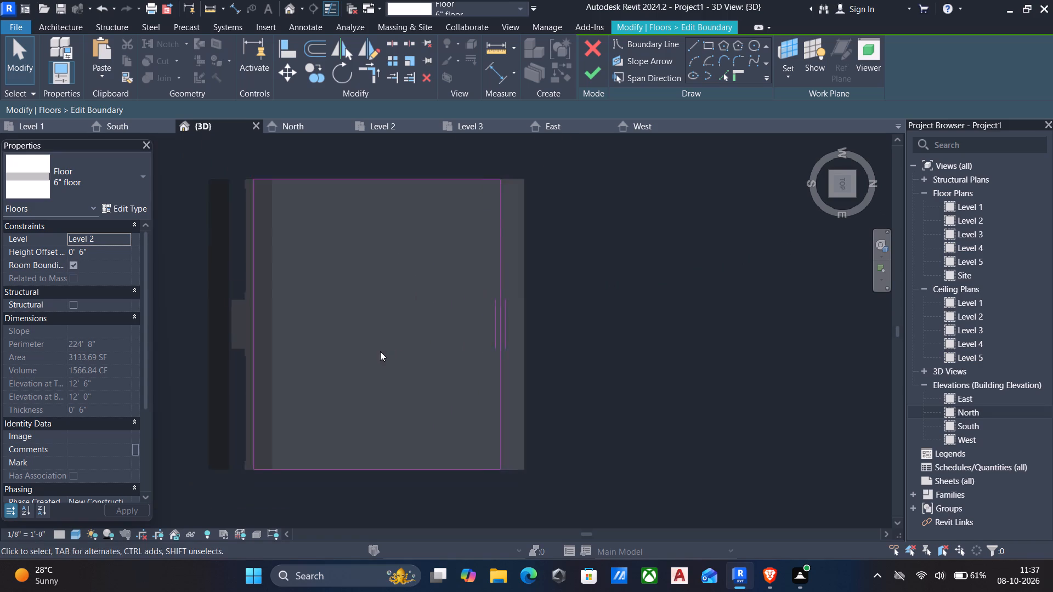
middle_click_drag(384, 351, 502, 332)
scroll(353, 330, "up", 4)
scroll(402, 312, "up", 5)
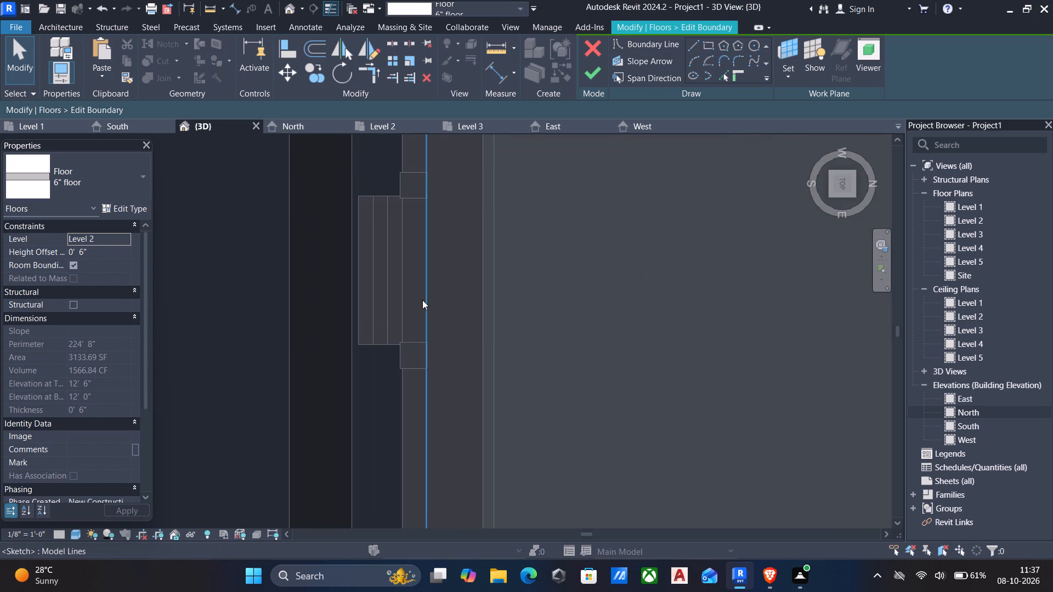
left_click(426, 297)
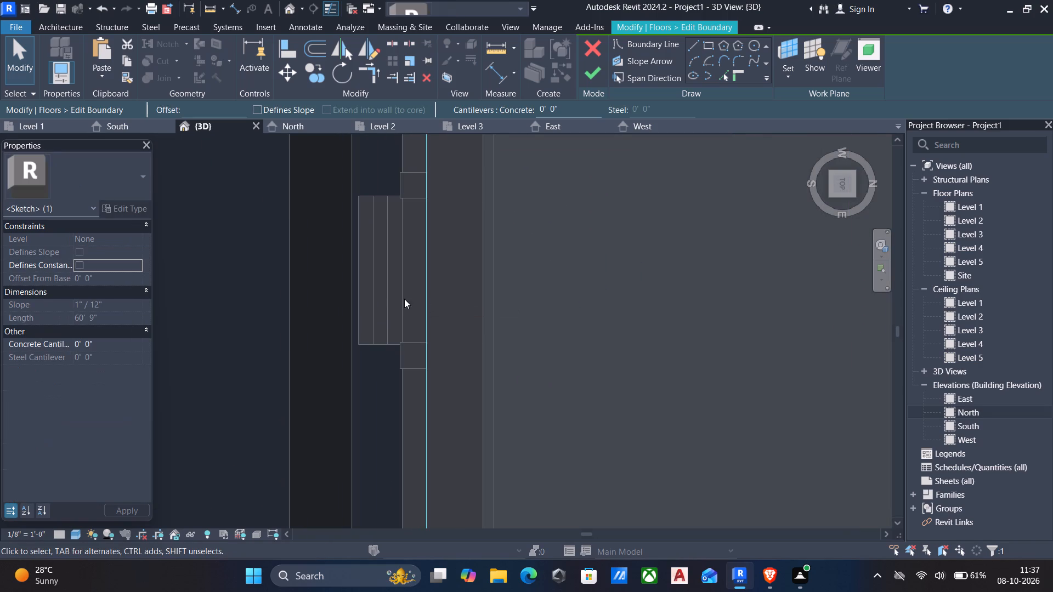
key("Left")
scroll(394, 284, "down", 4)
middle_click_drag(391, 284, 403, 348)
scroll(408, 329, "up", 3)
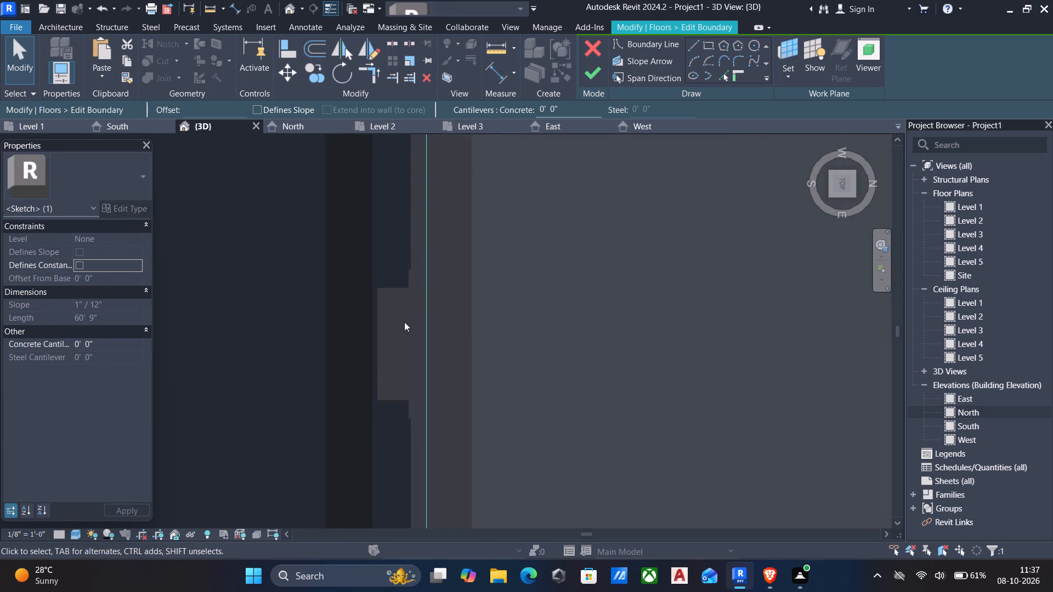
scroll(404, 322, "up", 2)
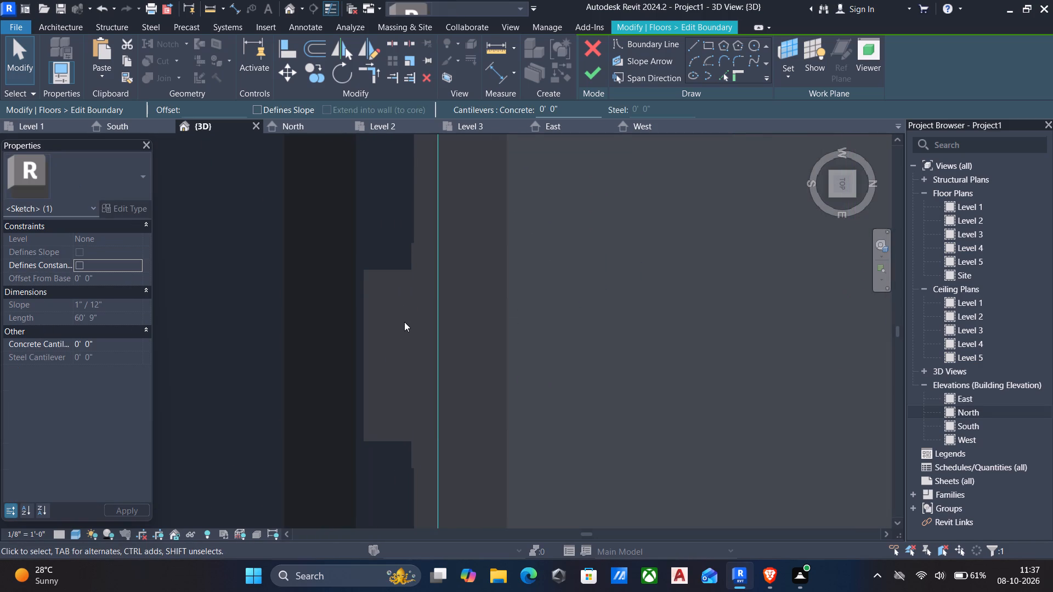
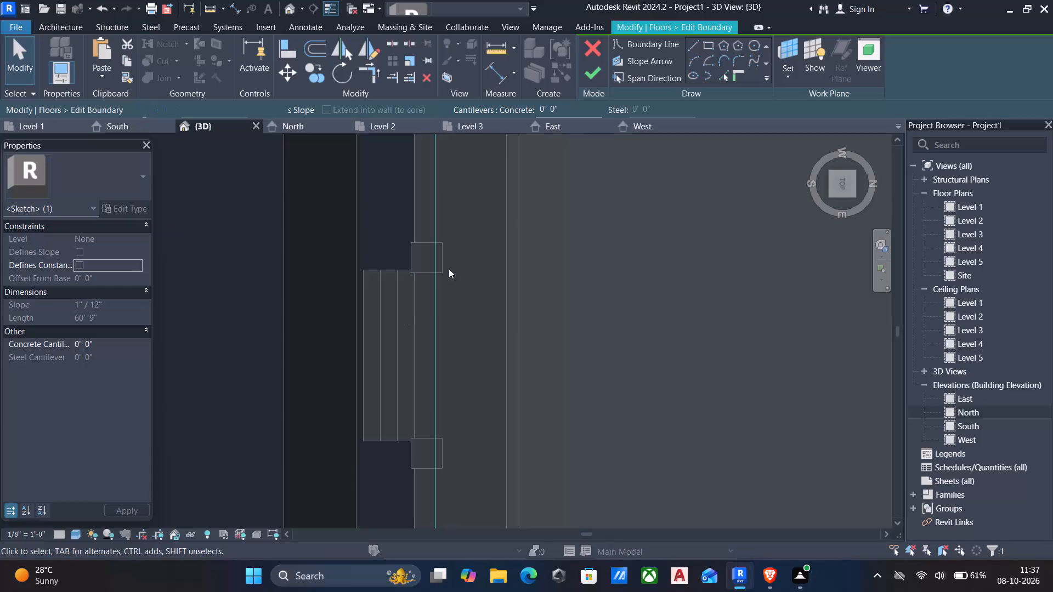
Finish the Level 2 floor boundary edit without attaching the walls to the floor's bottom.
left_click(582, 72)
left_click(633, 295)
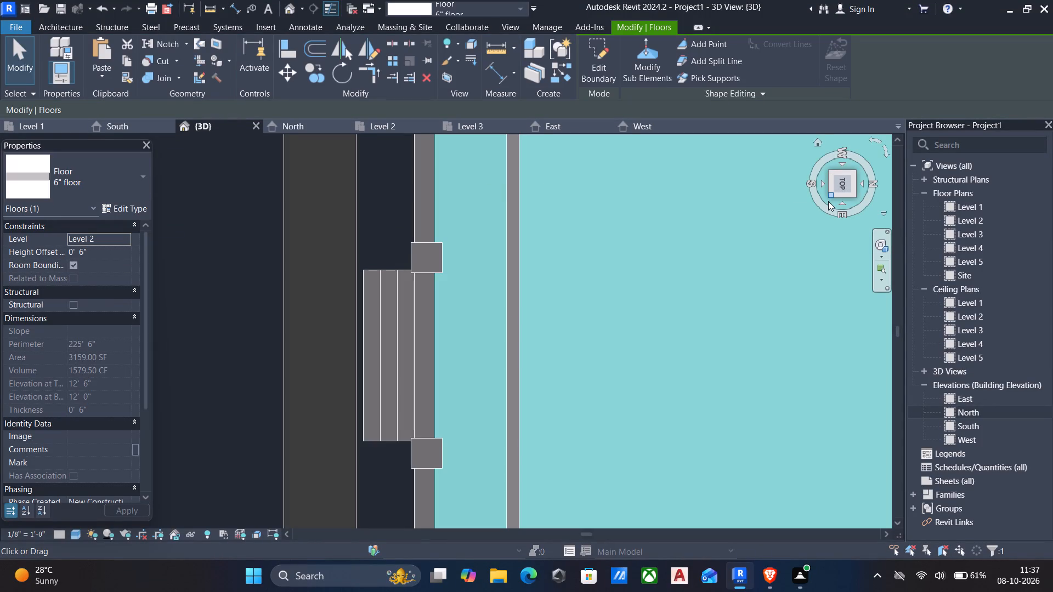
Examine in 3D how the Level 2 floor's front edge meets the porch columns.
left_click(831, 195)
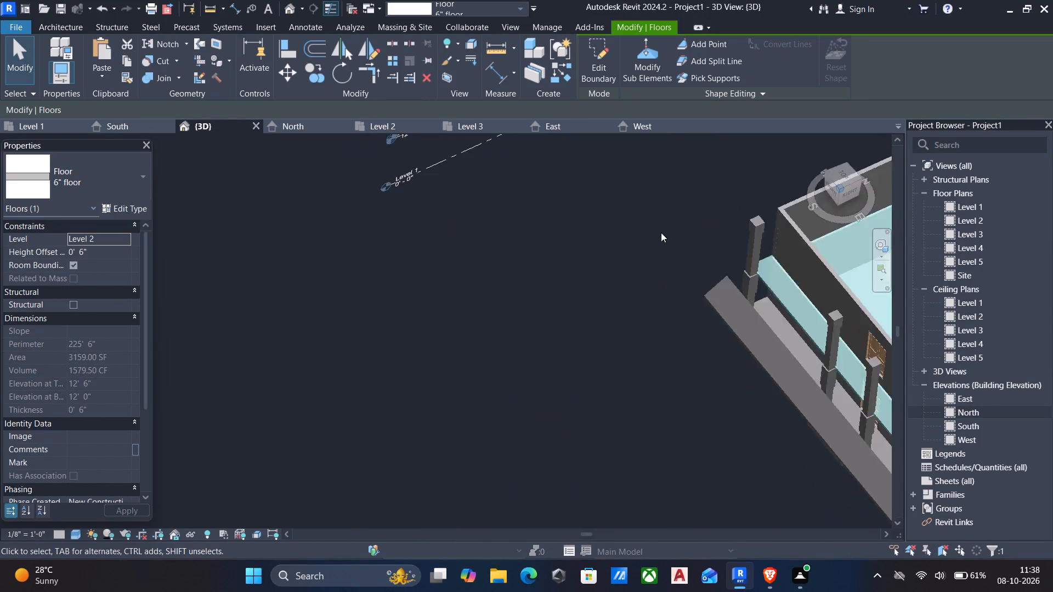
scroll(405, 409, "up", 6)
scroll(479, 462, "up", 2)
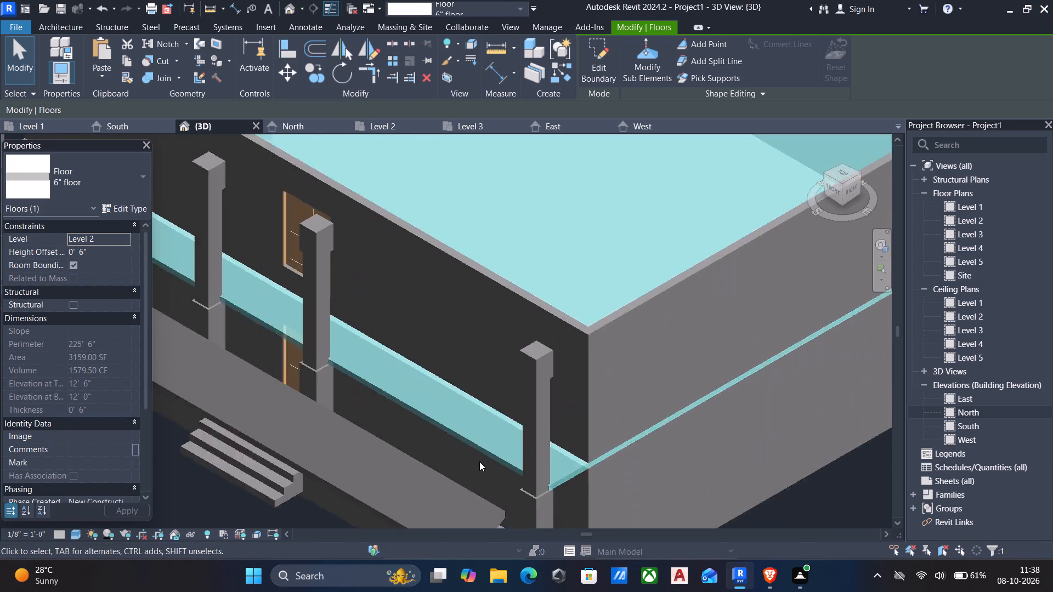
scroll(479, 462, "up", 2)
middle_click_drag(489, 454, 590, 356)
middle_click_drag(595, 352, 507, 337, "shift")
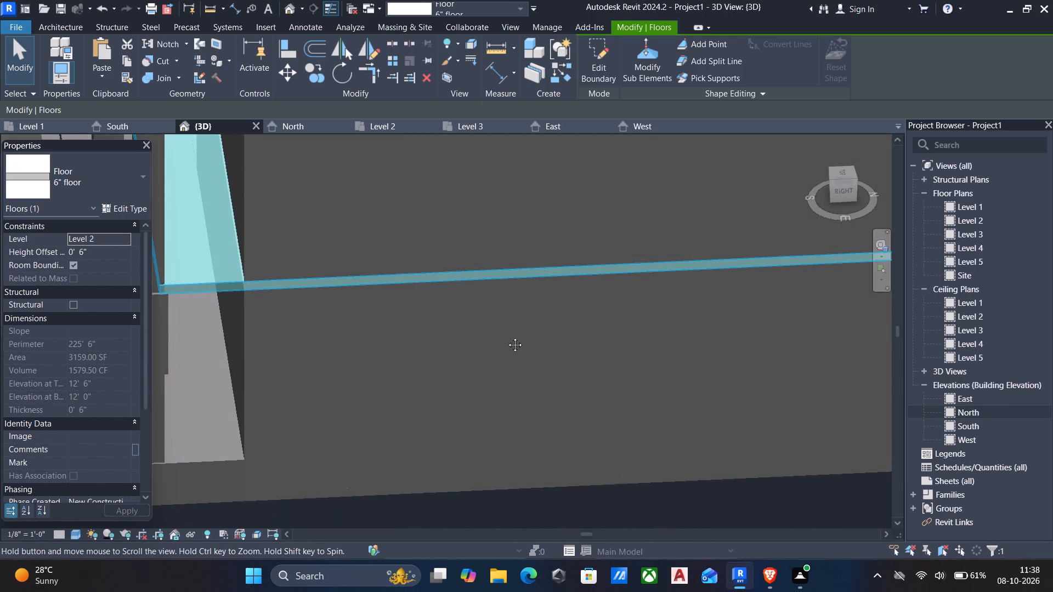
middle_click_drag(507, 337, 712, 348, "shift")
key("Escape")
scroll(450, 312, "down", 2)
middle_click_drag(448, 320, 626, 309)
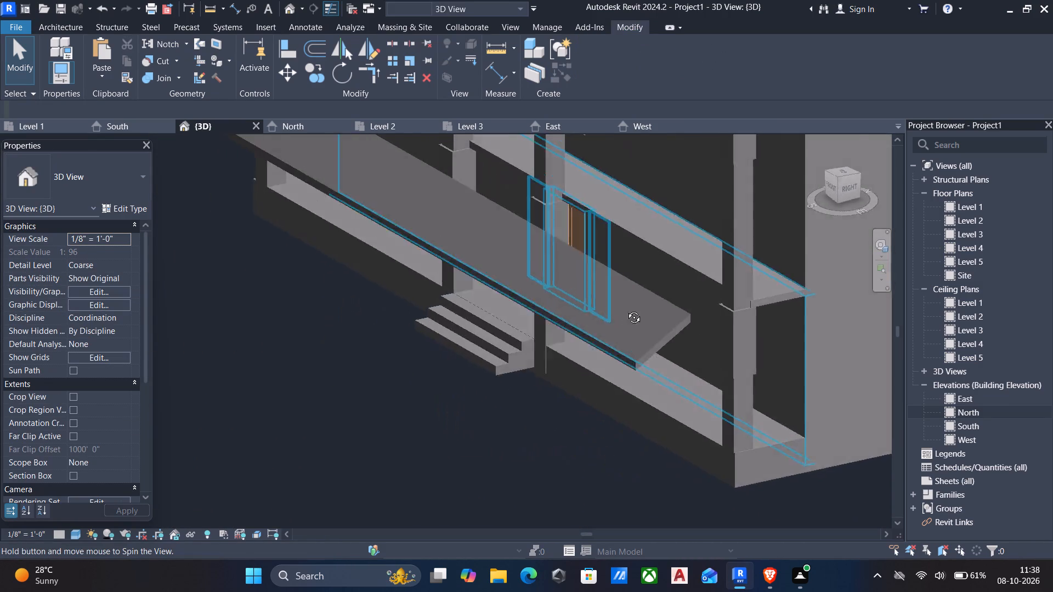
middle_click_drag(626, 309, 626, 306)
scroll(630, 297, "up", 5)
scroll(630, 297, "down", 4)
middle_click_drag(632, 310, 563, 278, "shift")
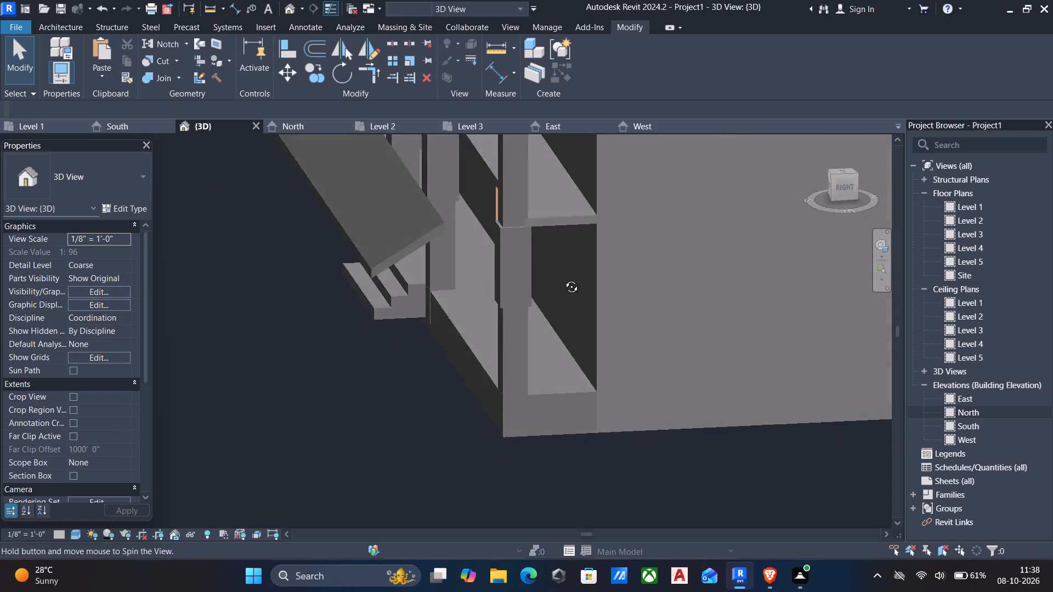
middle_click_drag(563, 278, 604, 362, "shift")
scroll(613, 326, "up", 2)
scroll(581, 323, "down", 3)
middle_click_drag(578, 325, 608, 318, "shift")
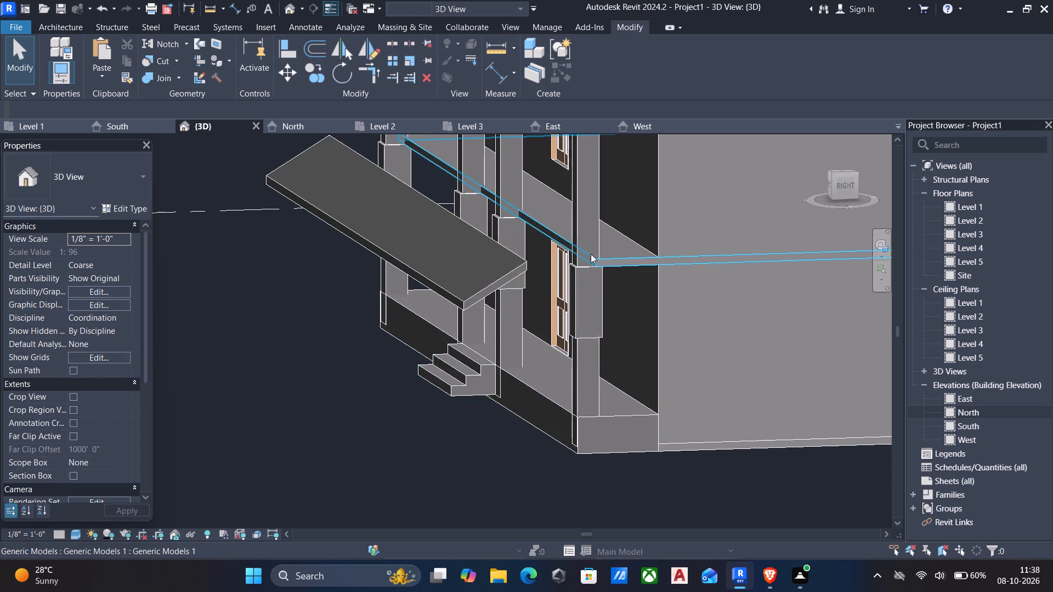
Edit the Level 2 floor's boundary and nudge its front line outward just past the outer faces of the porch columns.
left_click(556, 237)
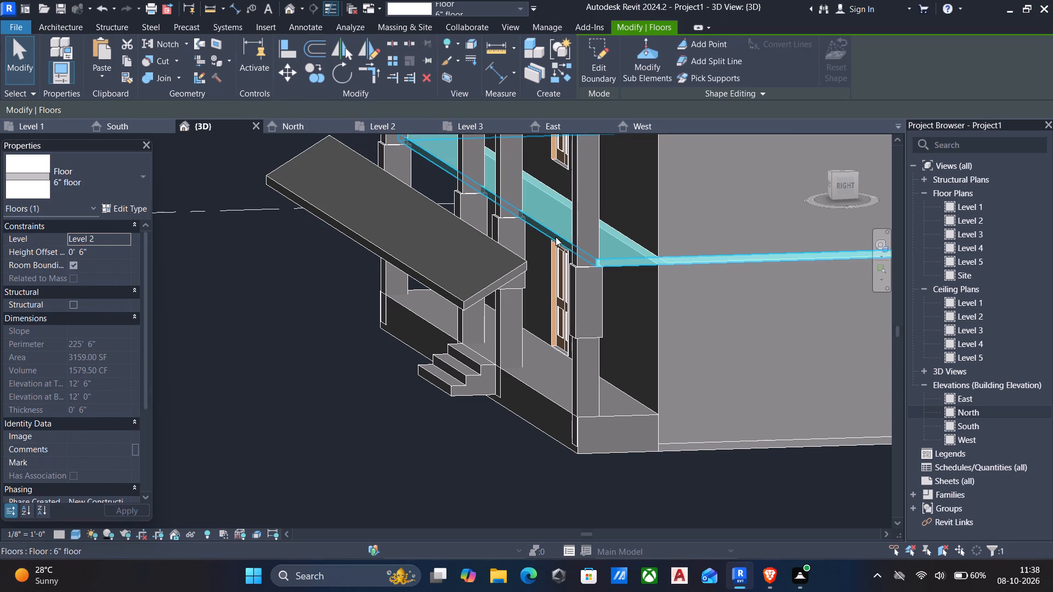
left_click(593, 52)
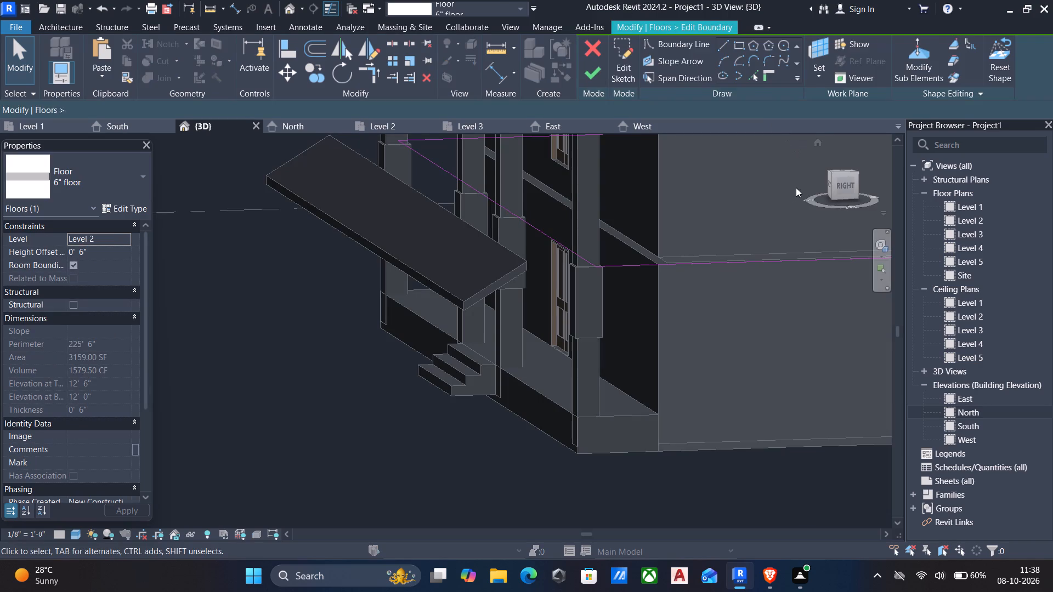
scroll(794, 196, "down", 4)
middle_click_drag(782, 230, 768, 448, "shift")
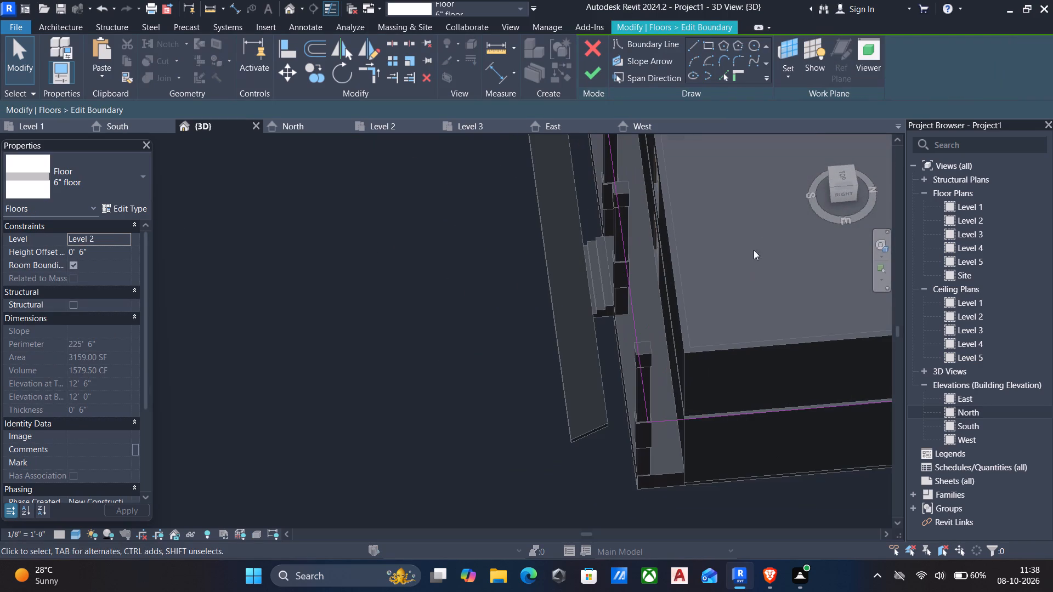
scroll(791, 230, "down", 1)
middle_click_drag(791, 232, 863, 288, "shift")
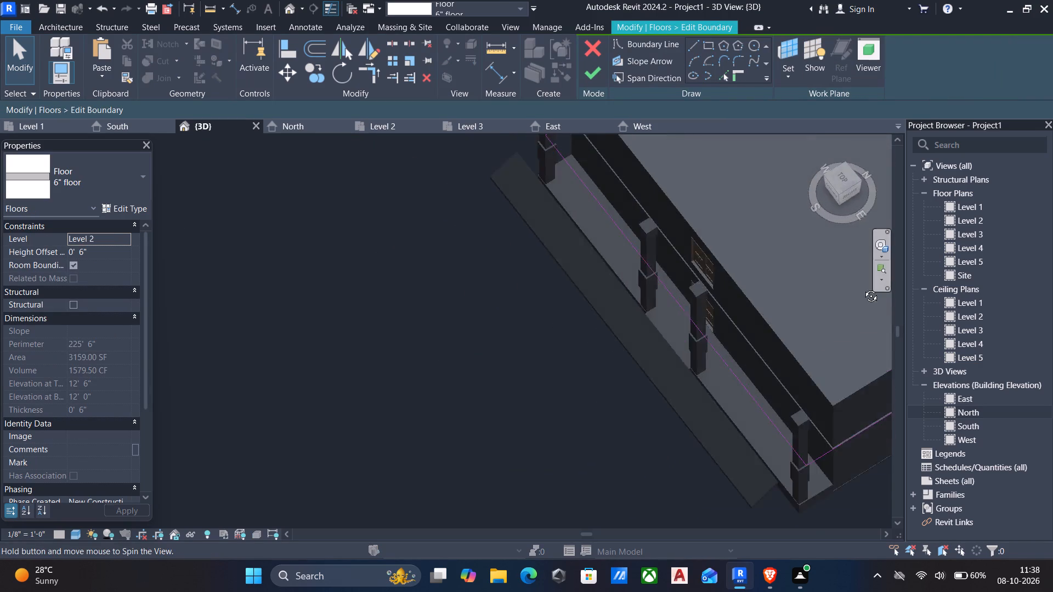
middle_click_drag(863, 288, 978, 345, "shift")
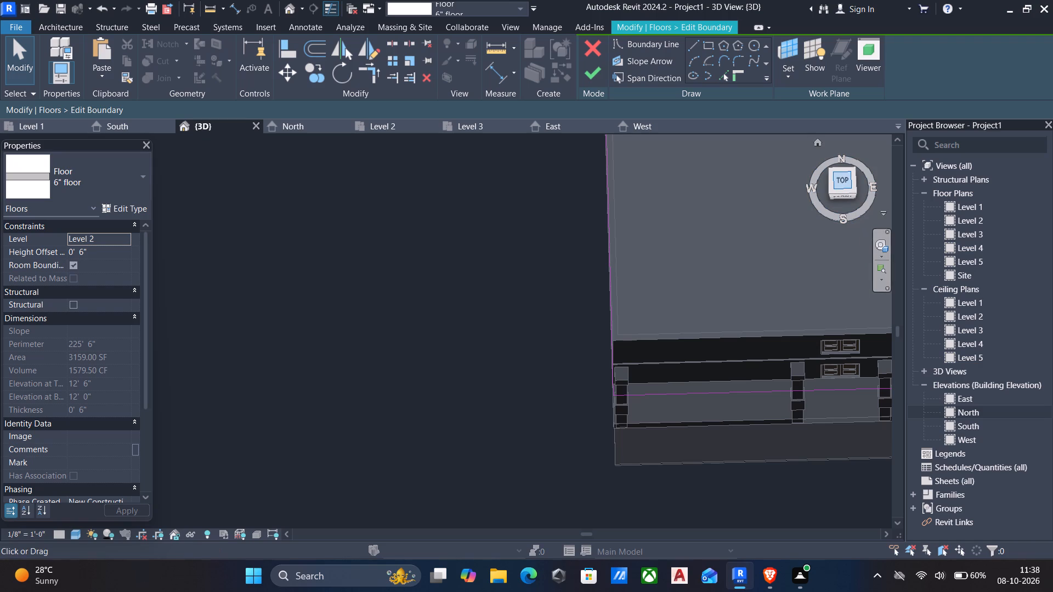
left_click(838, 176)
scroll(263, 471, "up", 5)
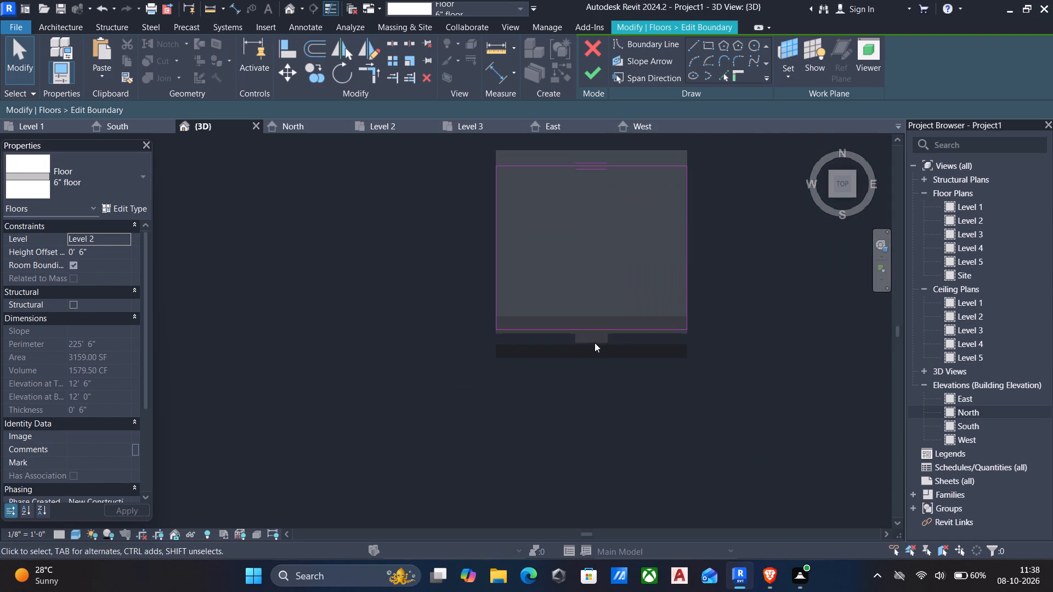
scroll(676, 314, "up", 5)
left_click(655, 302)
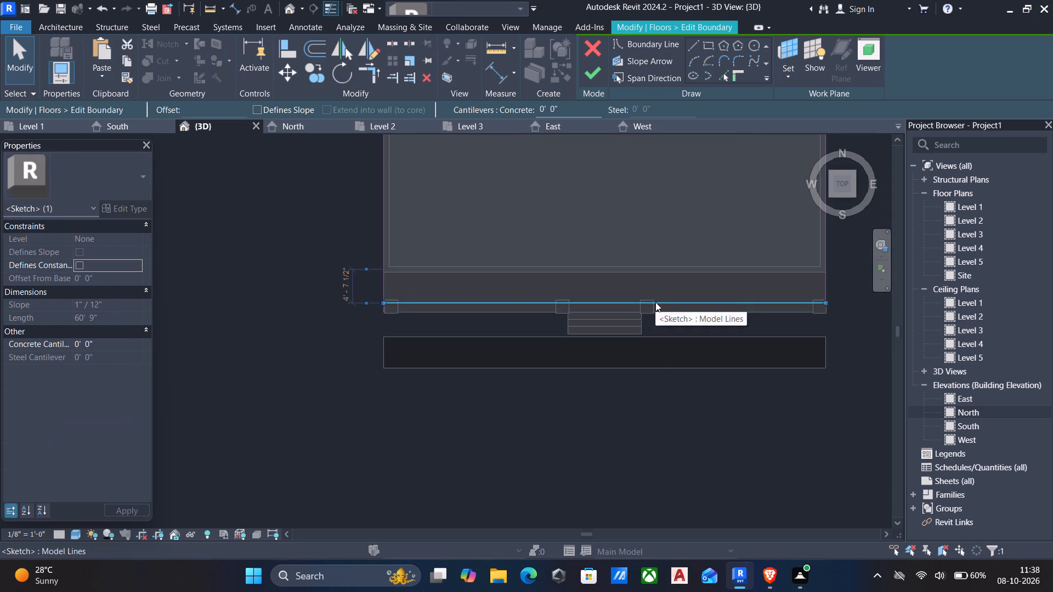
key("Down")
key("Down")
scroll(661, 351, "up", 5)
key("Down")
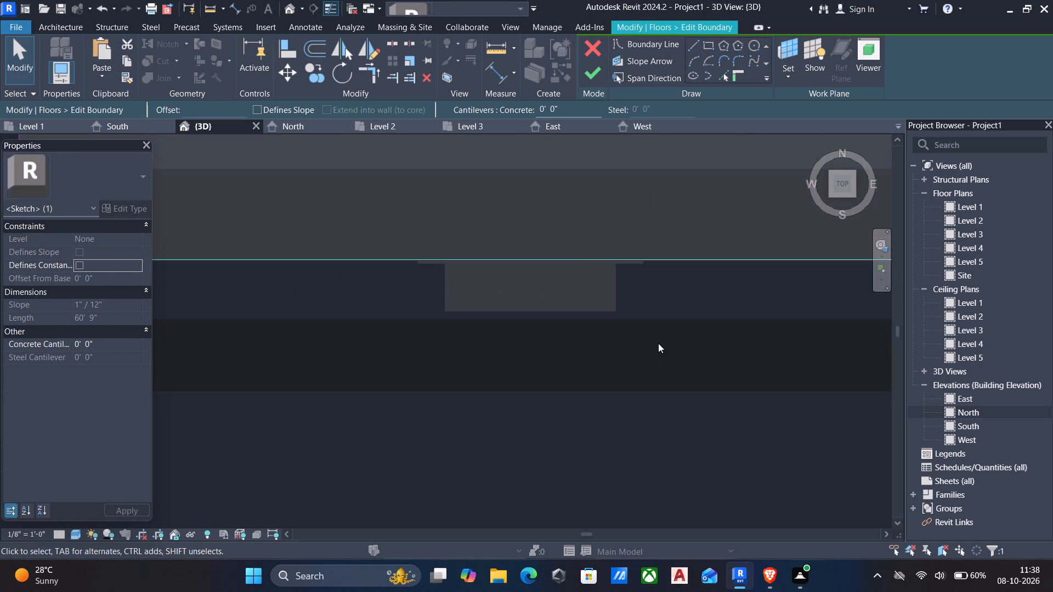
key("Down")
key("Down")
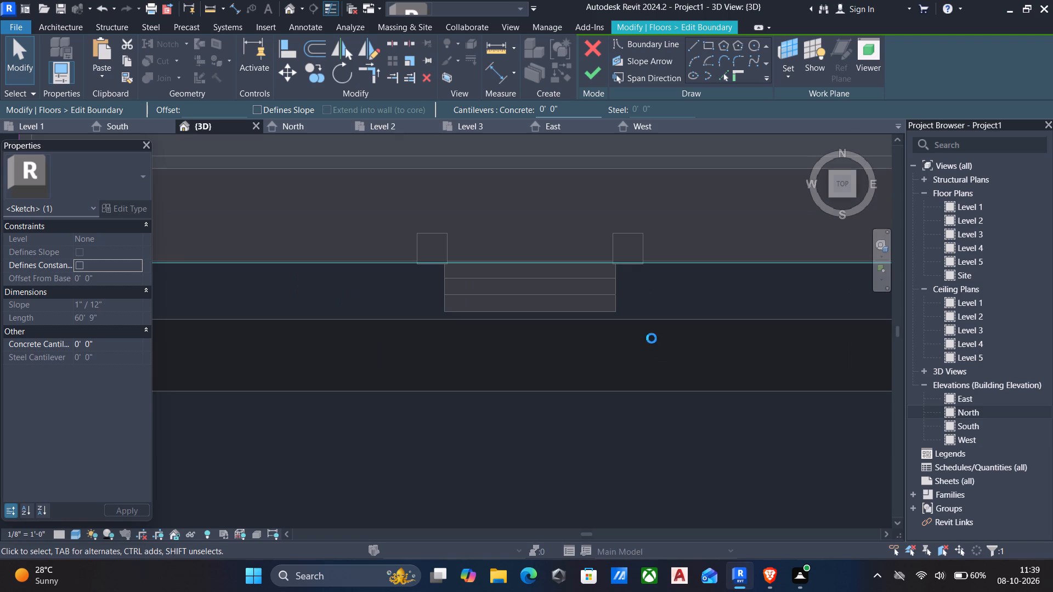
scroll(597, 316, "up", 4)
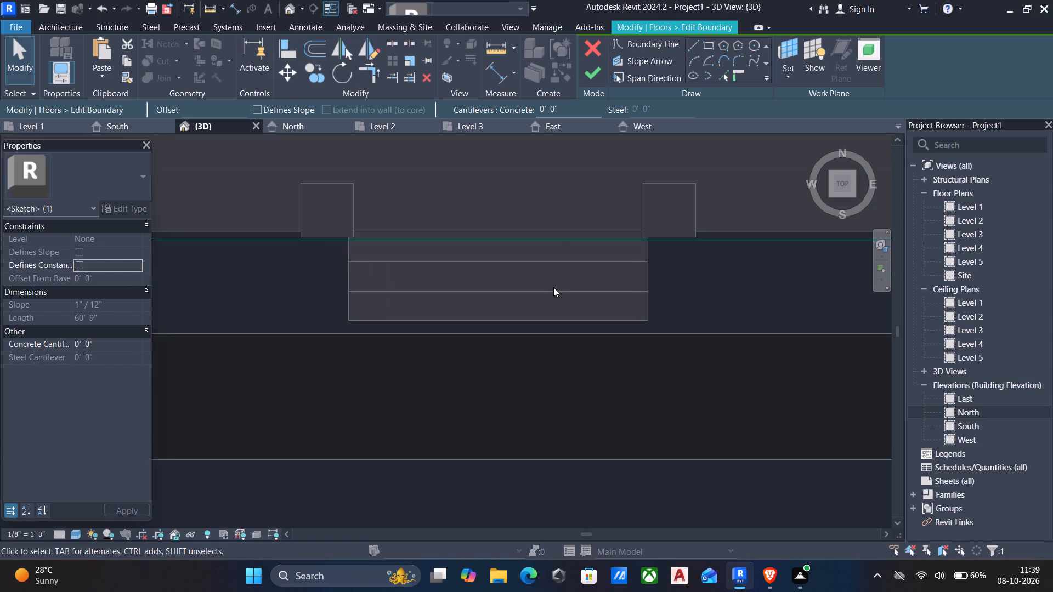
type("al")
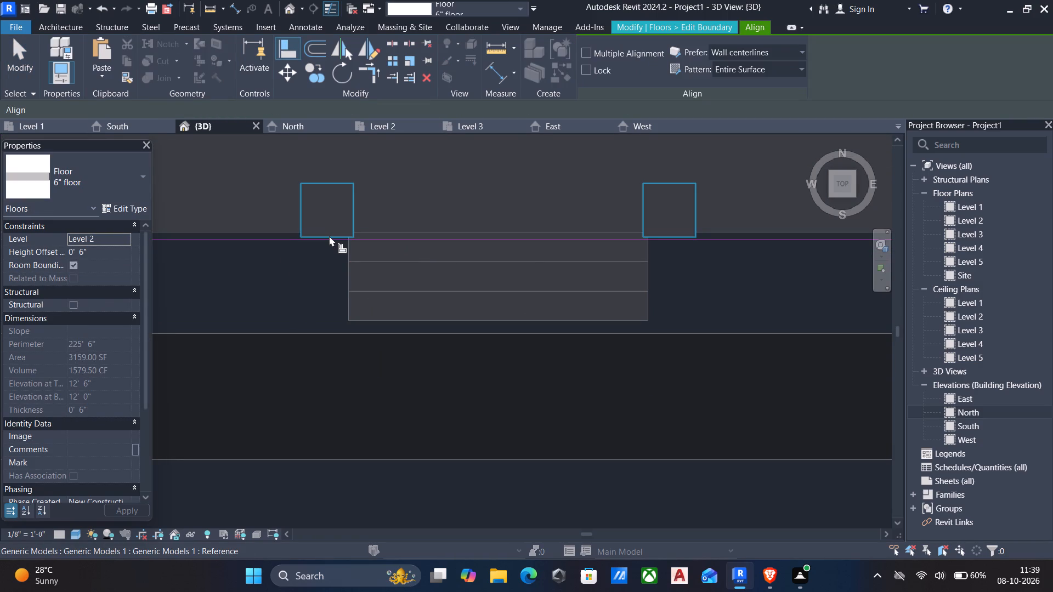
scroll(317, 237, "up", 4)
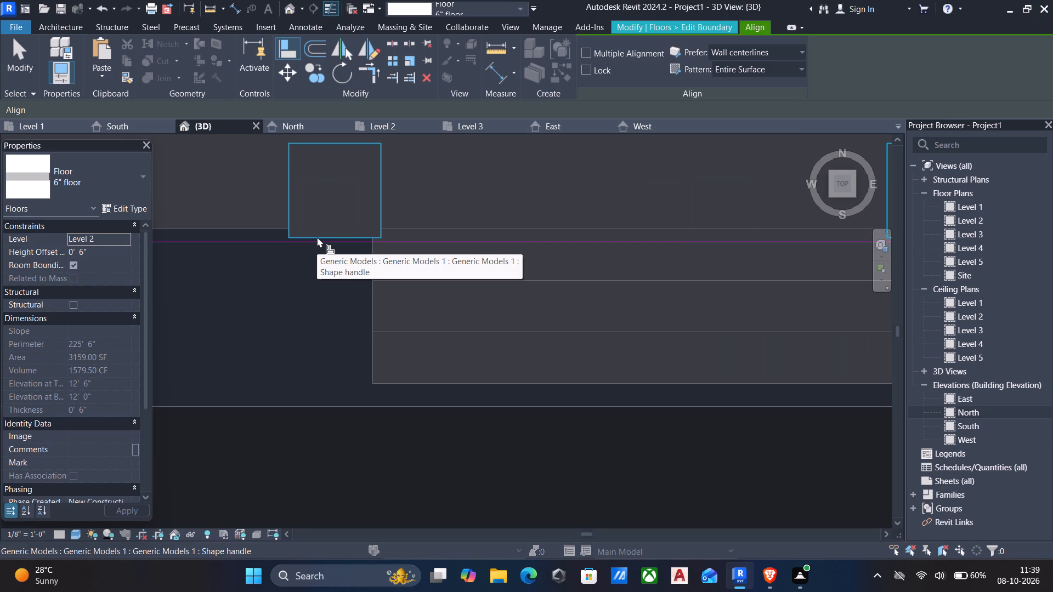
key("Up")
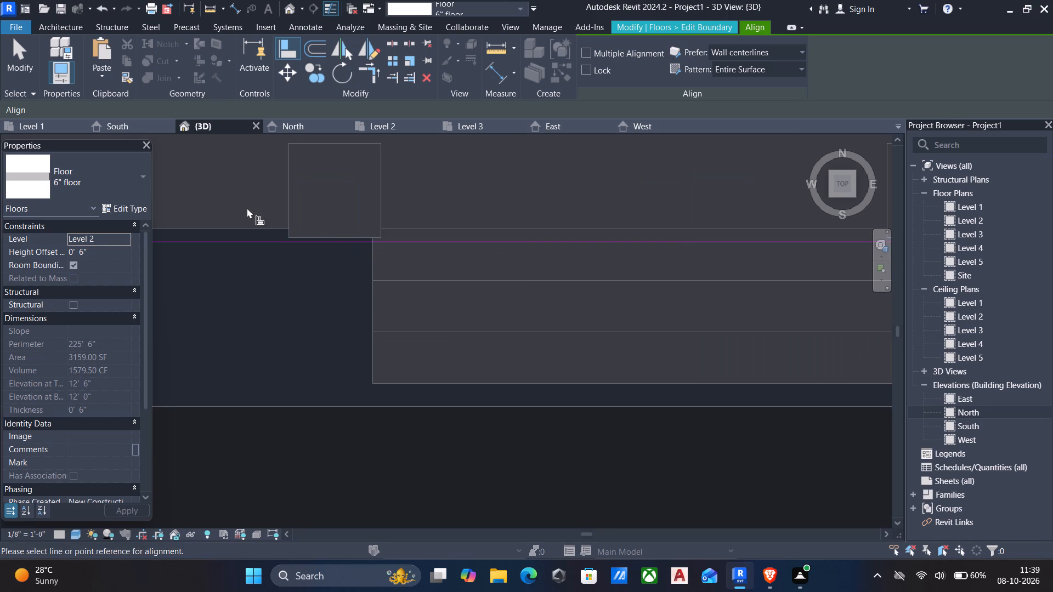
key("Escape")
Nudge the front boundary line back toward the columns' outer faces and finish the floor edit without attaching the walls.
left_click_drag(253, 262, 226, 232)
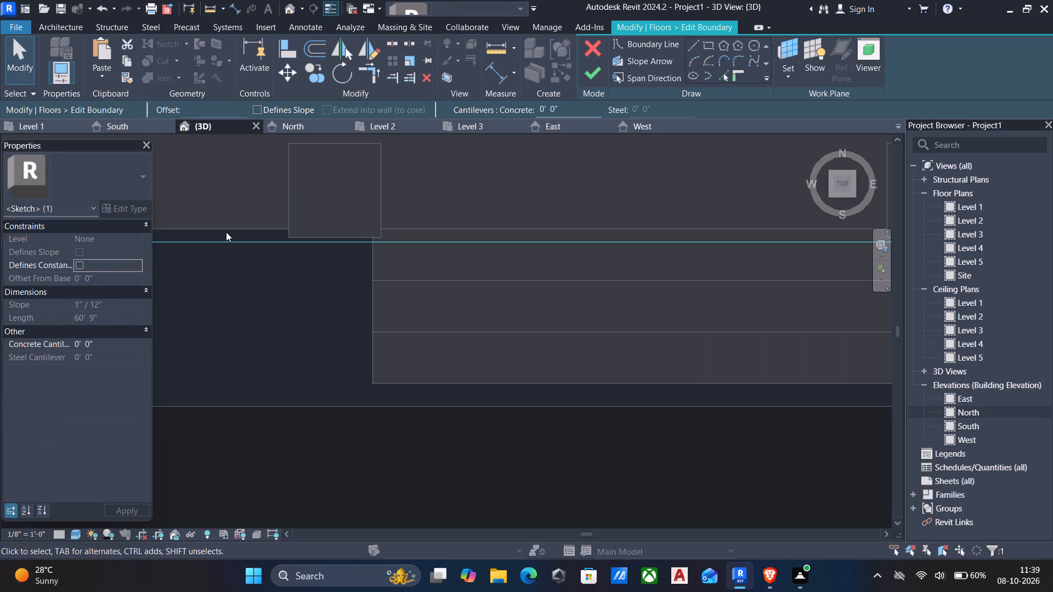
key("Up")
scroll(338, 233, "up", 5)
key("Up")
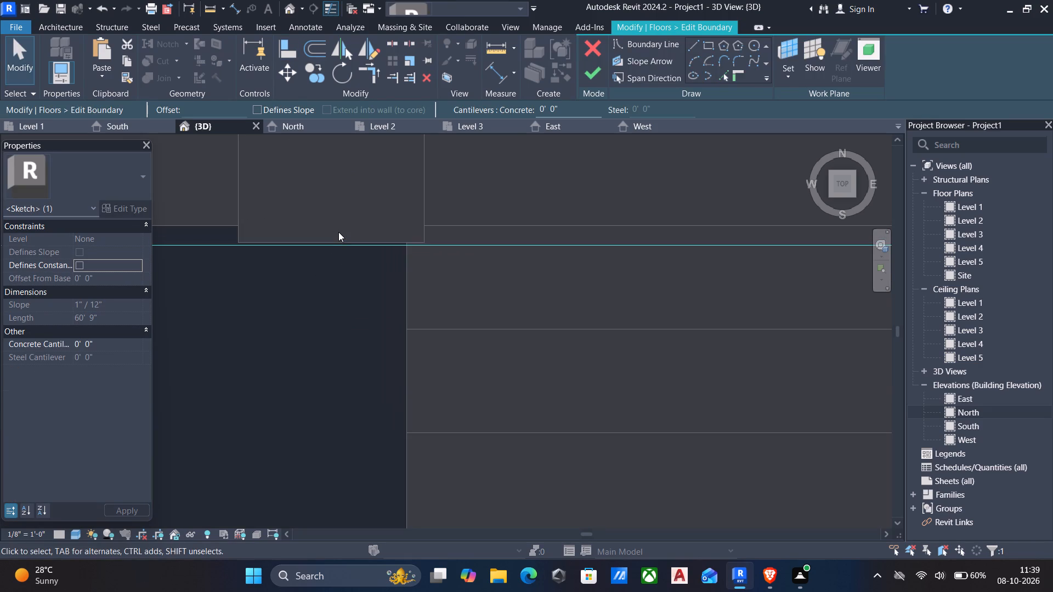
left_click(586, 76)
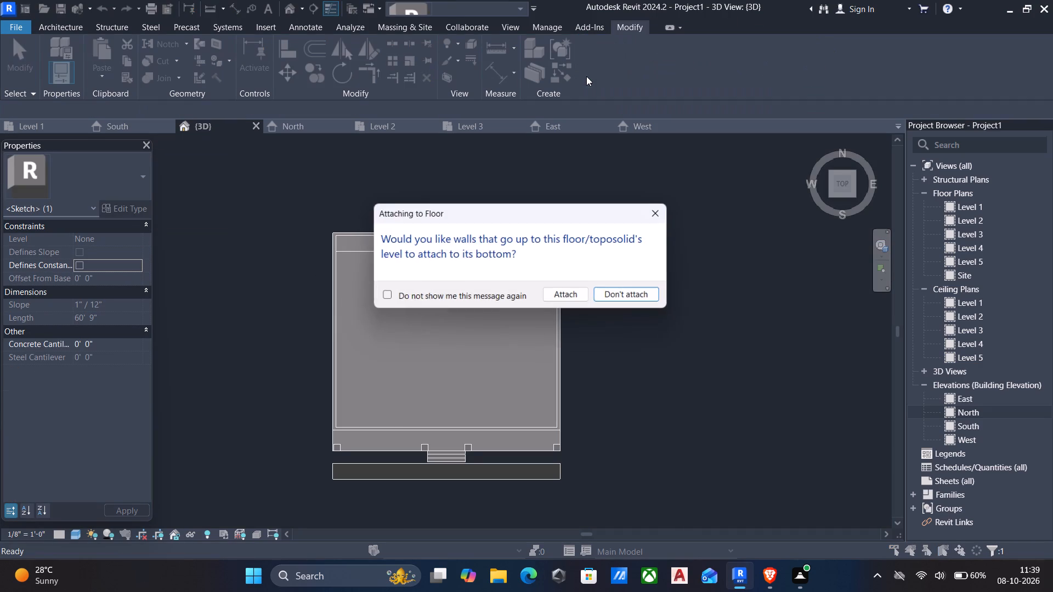
left_click(631, 295)
Examine the extended Level 2 floor edge around the front columns and the sloped porch roof in 3D.
scroll(612, 255, "down", 6)
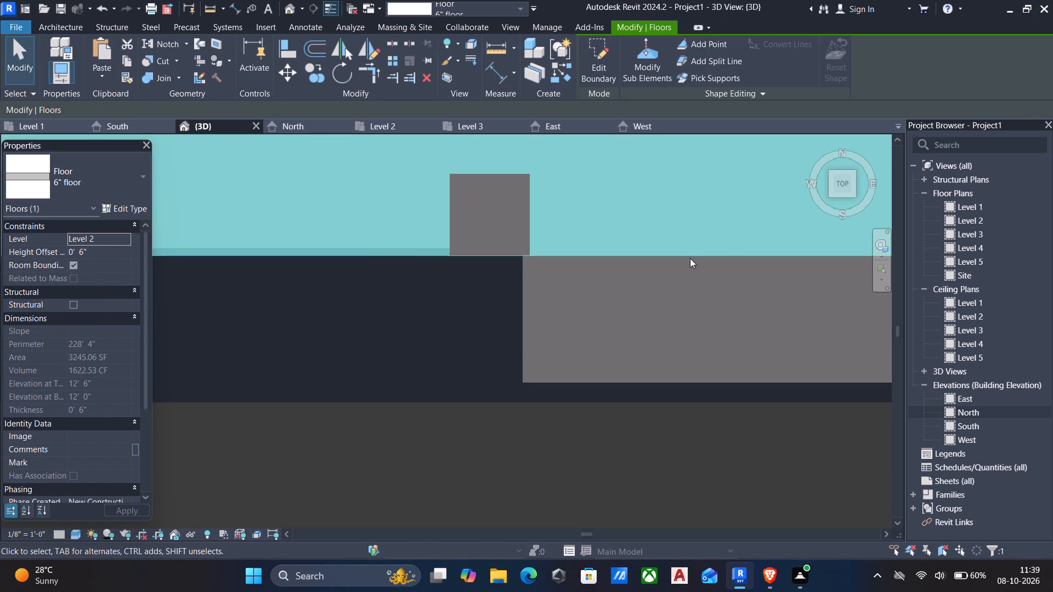
left_click(852, 195)
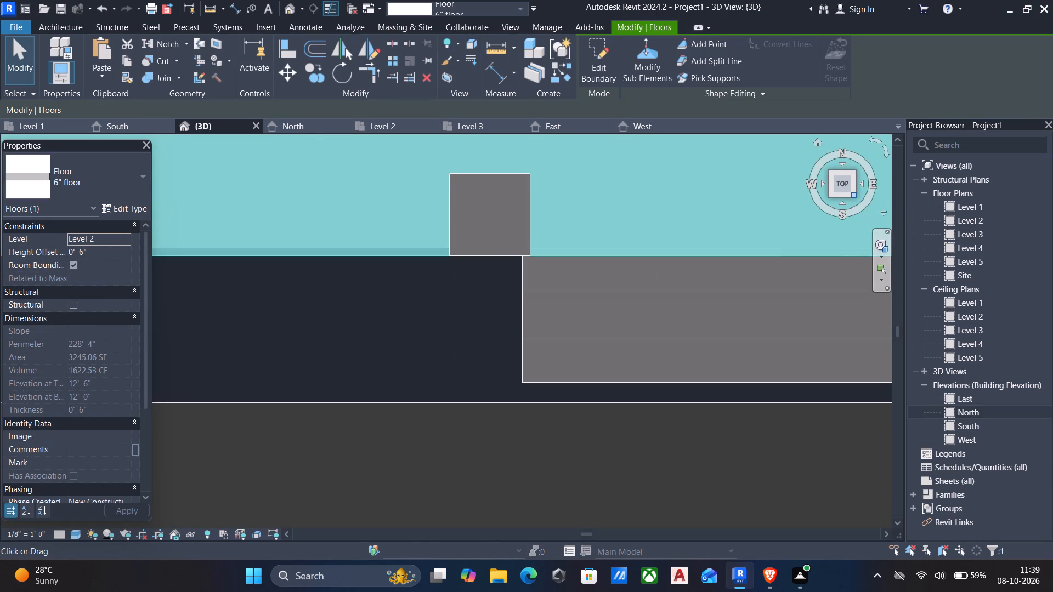
scroll(724, 213, "down", 4)
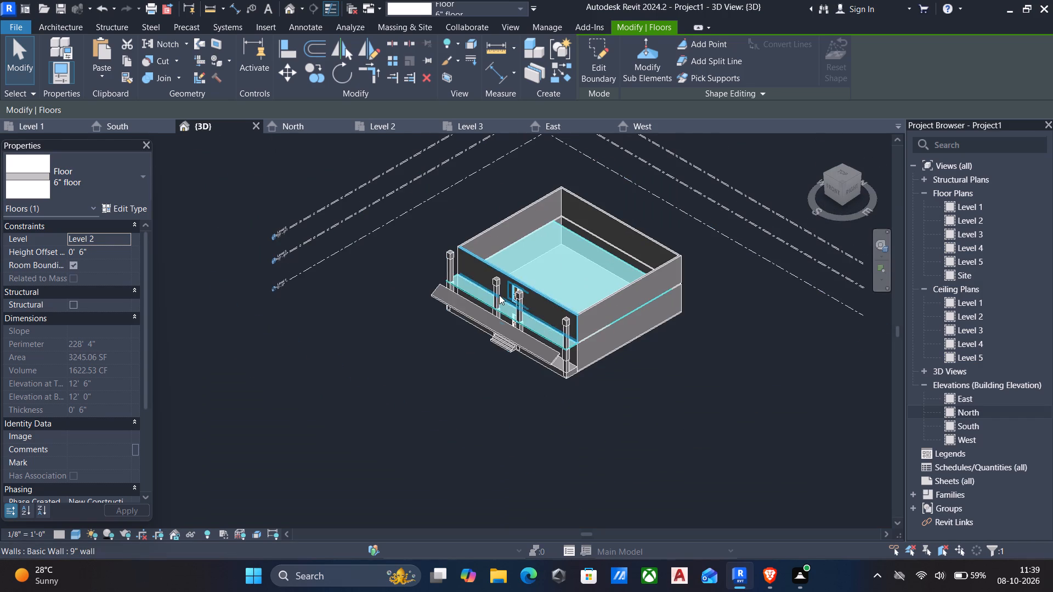
key("Escape")
scroll(524, 320, "up", 6)
scroll(529, 338, "down", 6)
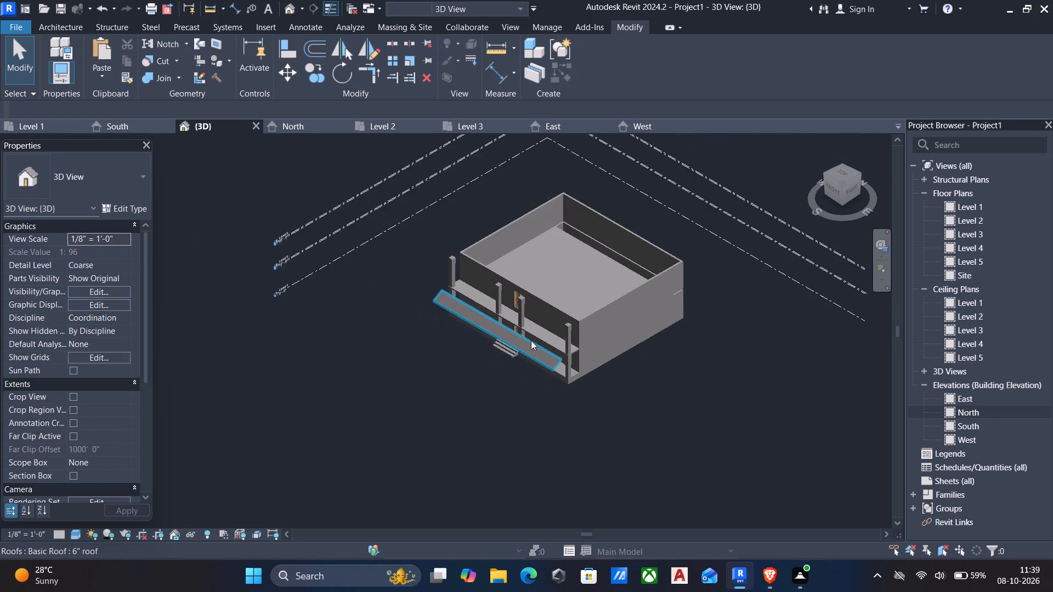
middle_click_drag(531, 340, 533, 288, "shift")
scroll(550, 312, "up", 5)
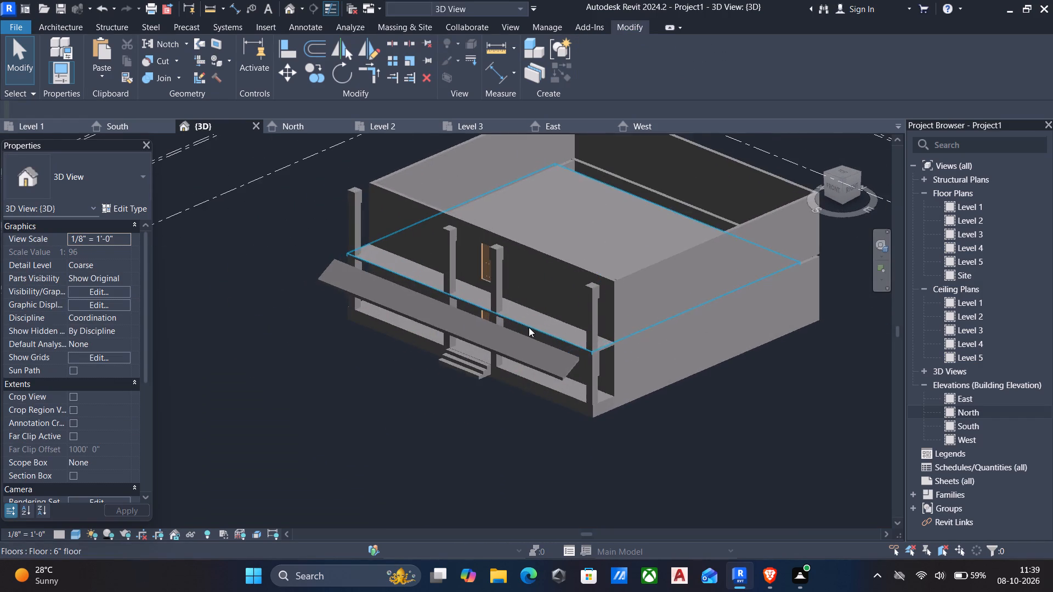
scroll(525, 325, "up", 6)
scroll(449, 292, "up", 12)
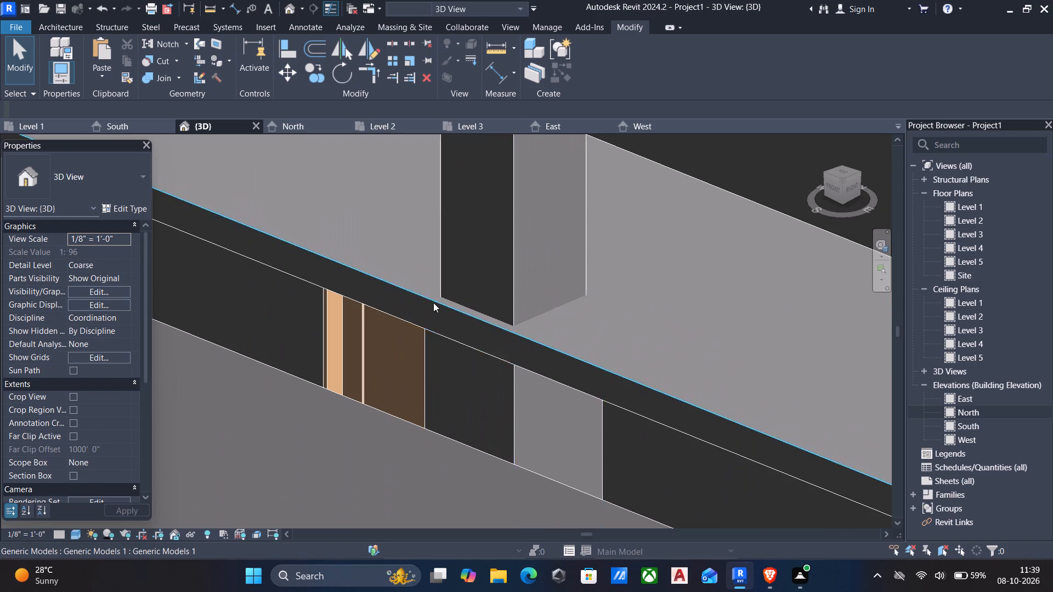
scroll(434, 308, "down", 6)
middle_click_drag(456, 313, 454, 260)
middle_click(583, 337)
middle_click_drag(757, 331, 712, 335)
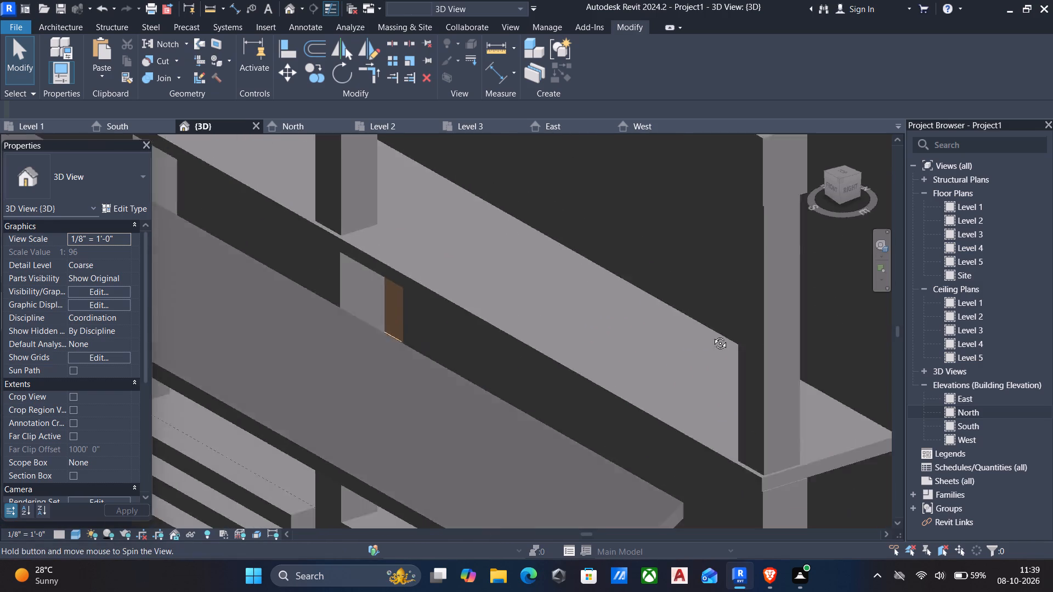
middle_click_drag(712, 335, 692, 288)
scroll(689, 292, "down", 4)
middle_click_drag(686, 298, 729, 280)
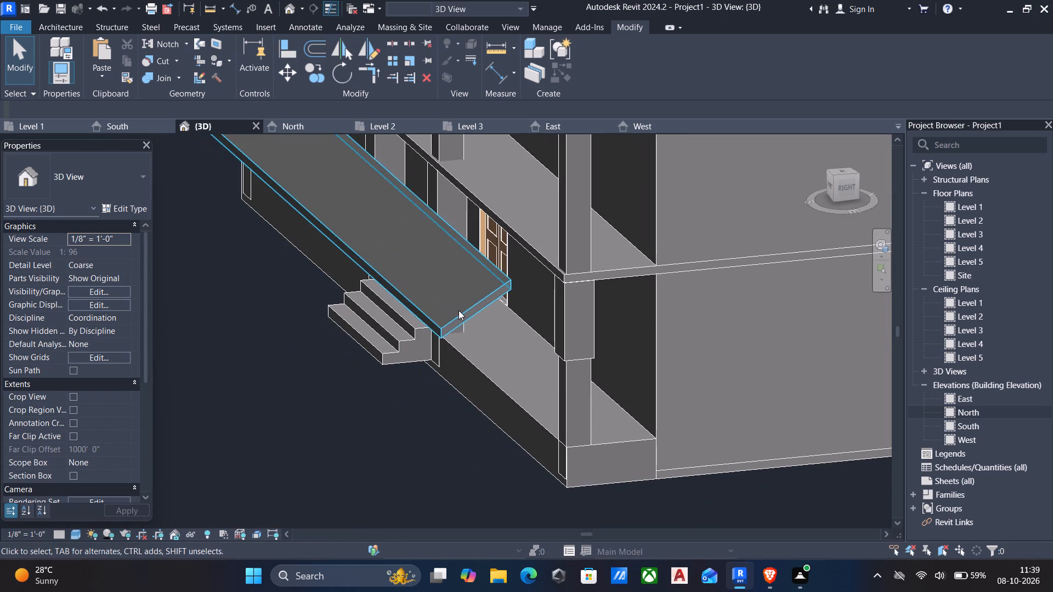
Delete the sloped 6" roof in front of the porch.
left_click(460, 310)
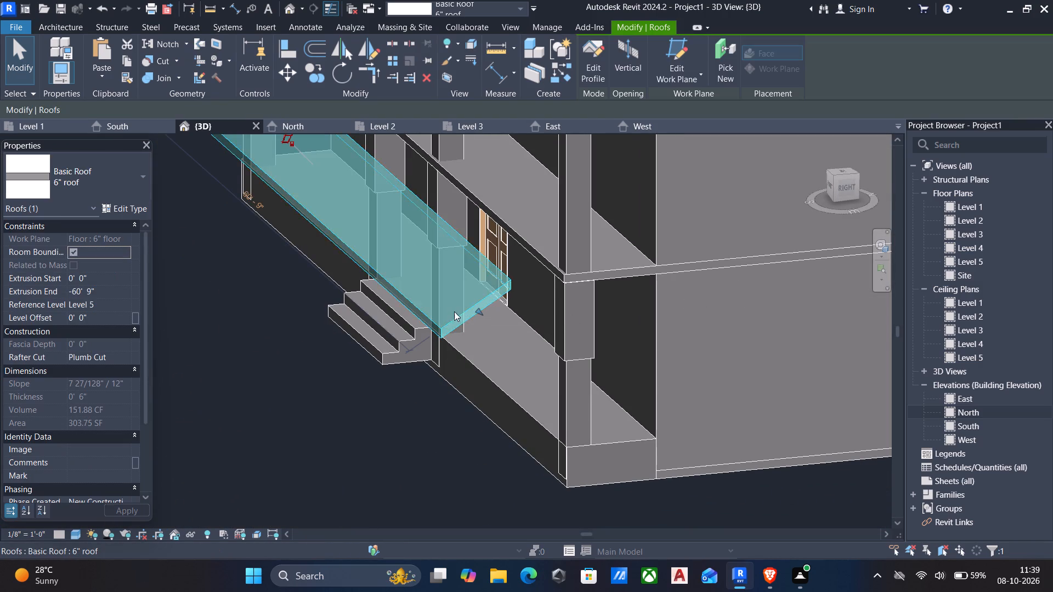
key("Delete")
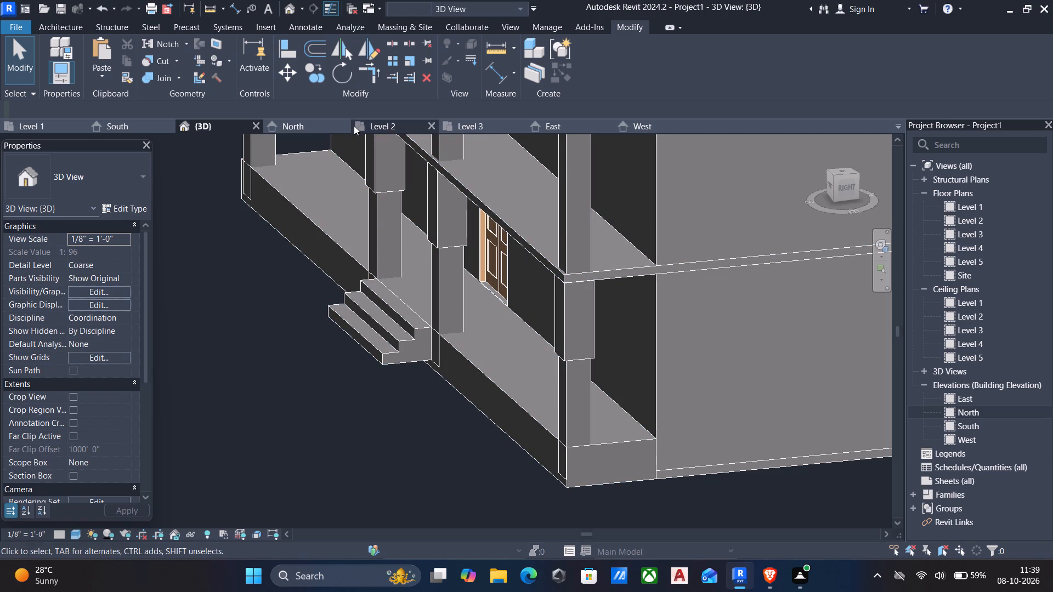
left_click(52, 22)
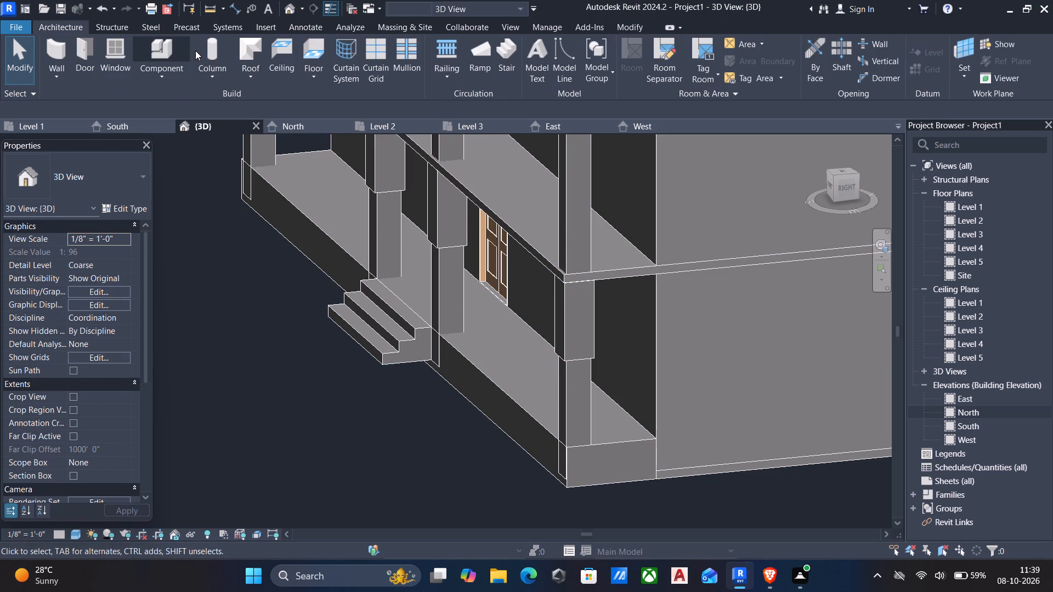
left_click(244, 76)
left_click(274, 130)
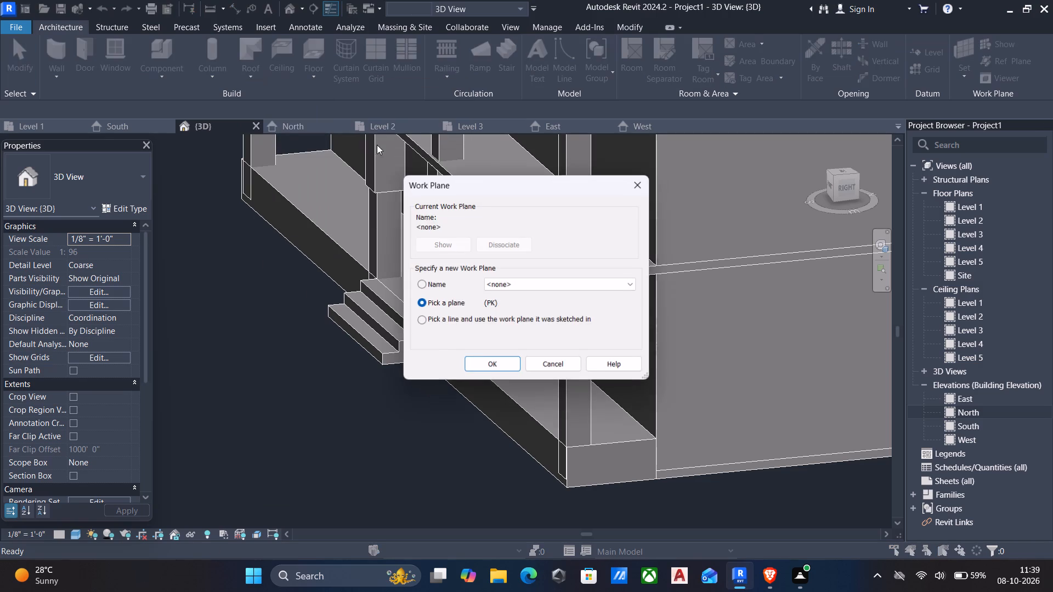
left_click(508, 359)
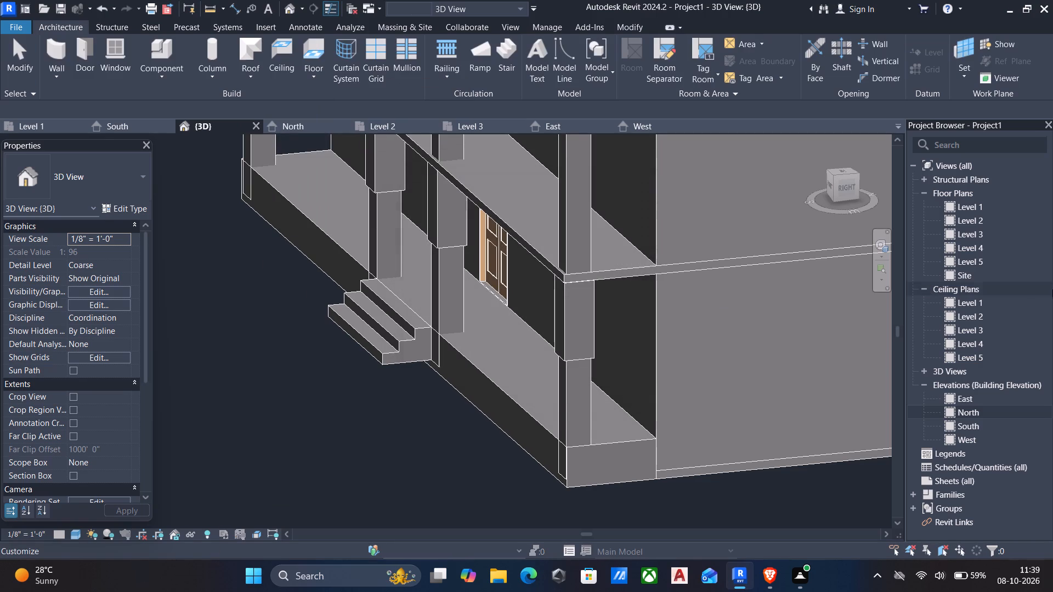
In the East elevation, start a Roof by Extrusion on the Level 2 floor's side face, referenced to Level 5 with 0' 0" offset.
double_click(978, 402)
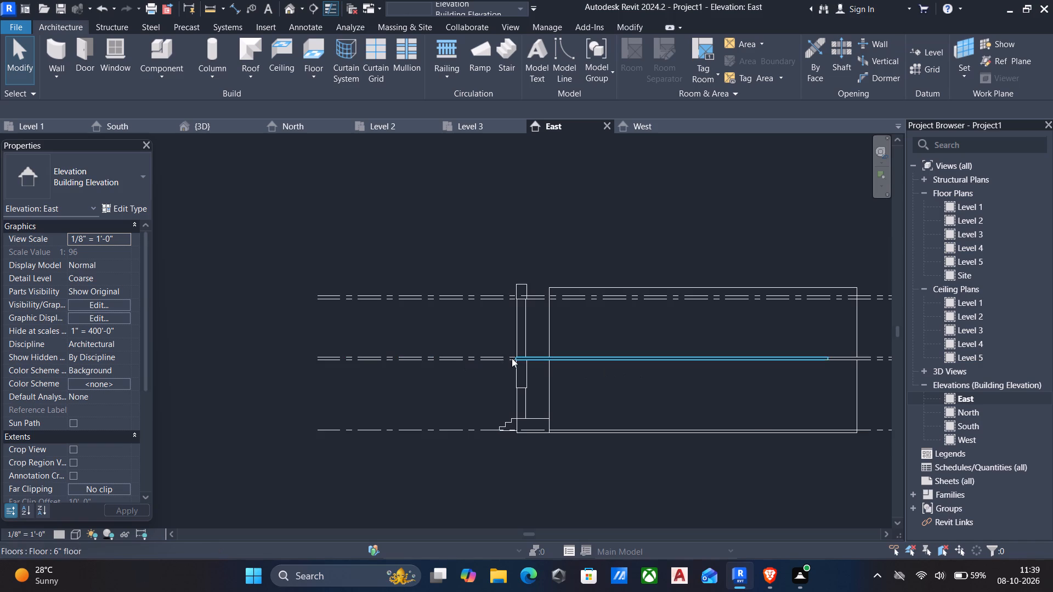
scroll(520, 349, "up", 10)
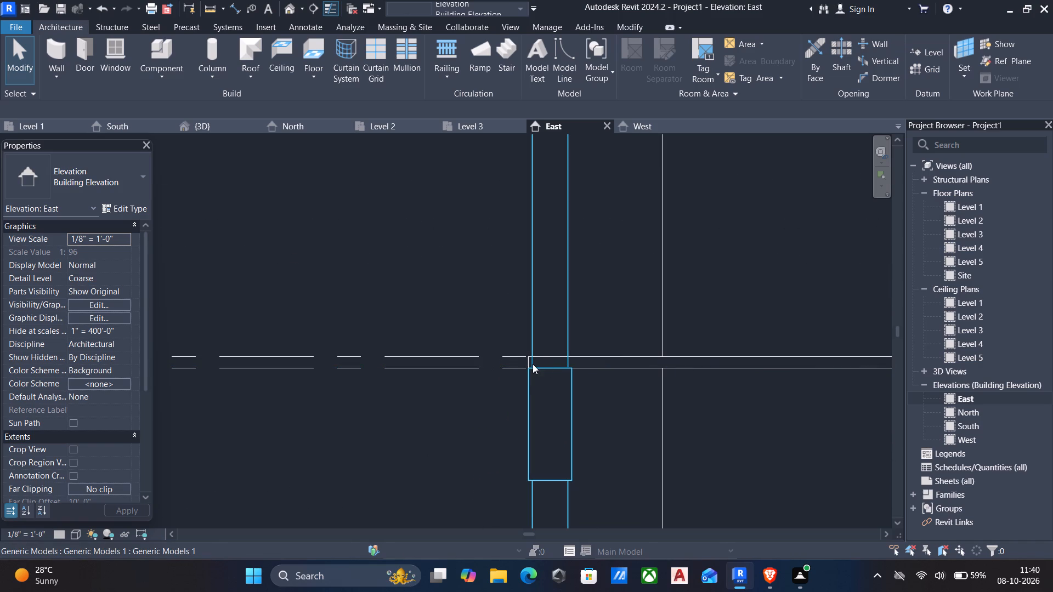
scroll(533, 364, "up", 4)
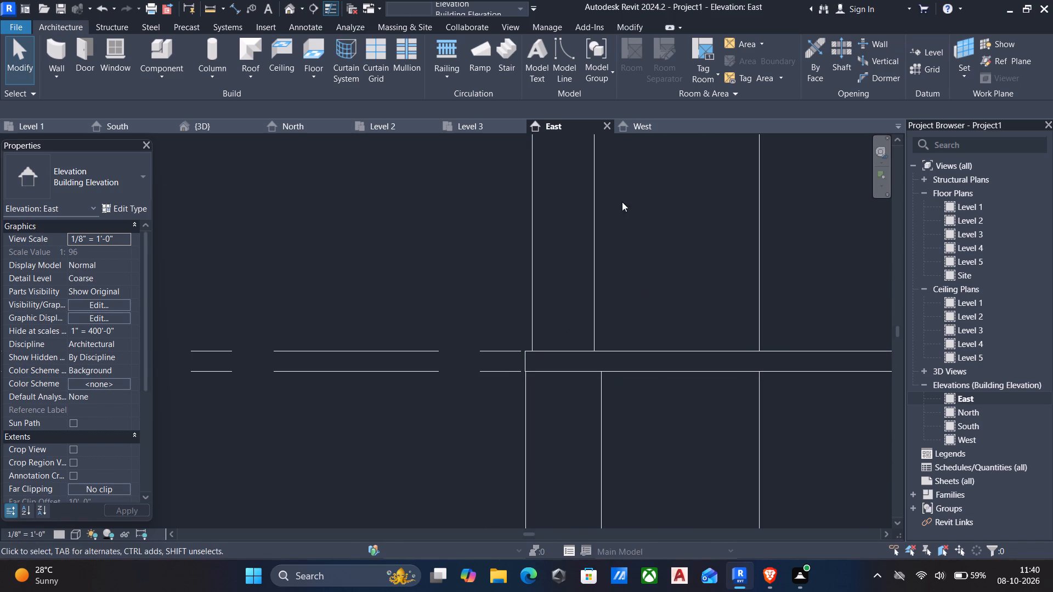
left_click(245, 78)
left_click(276, 128)
scroll(364, 284, "down", 3)
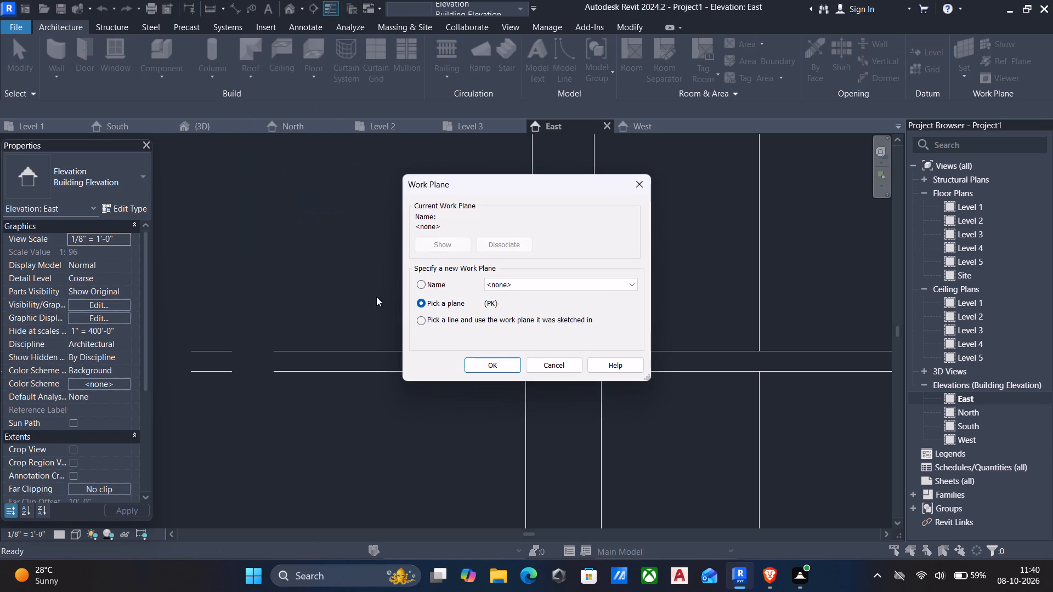
left_click(495, 368)
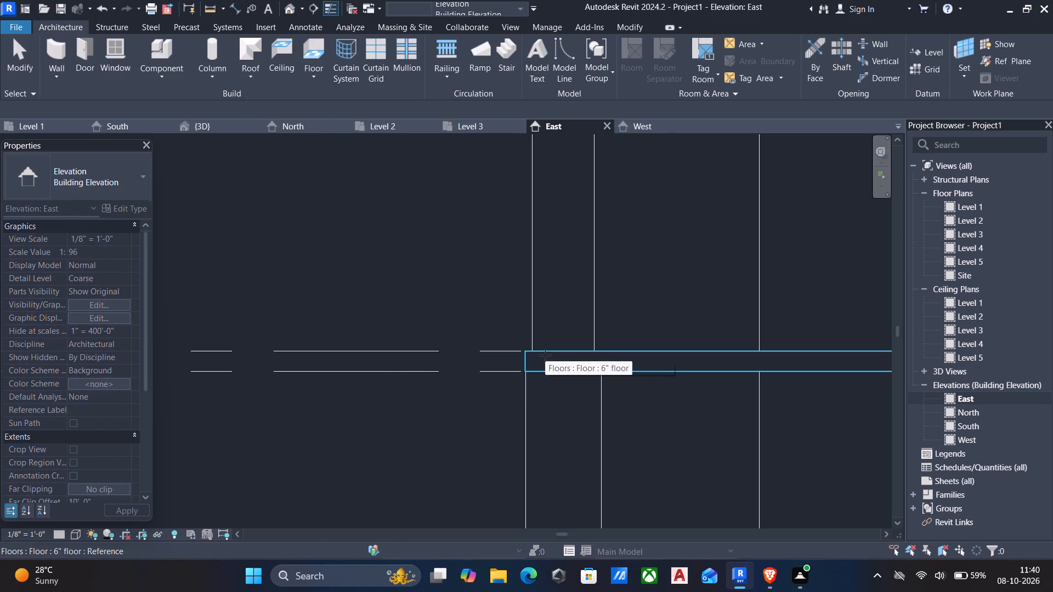
left_click(545, 355)
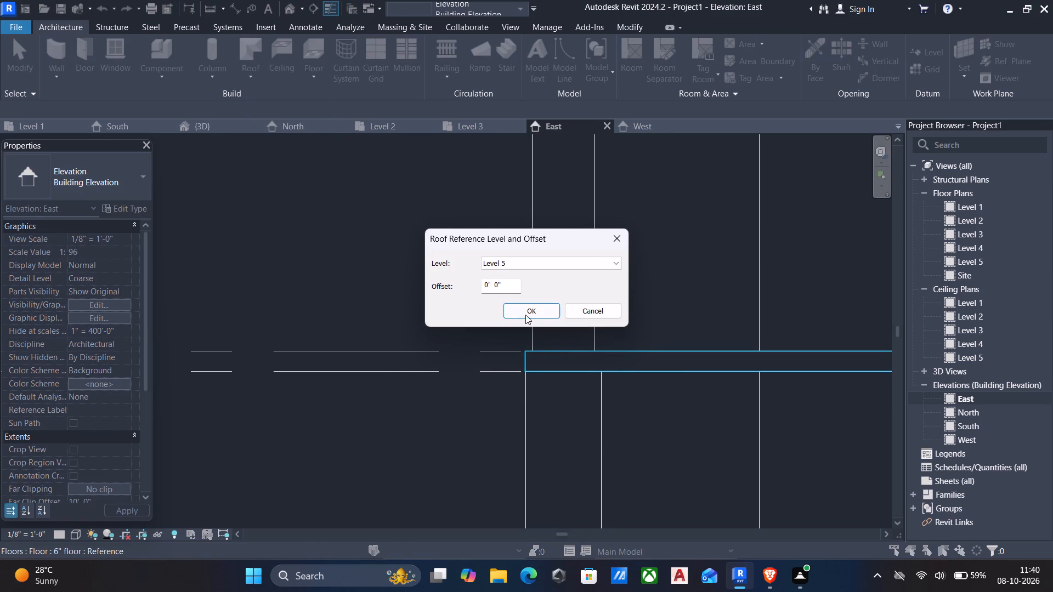
left_click(525, 315)
Sketch the roof profile as a line about 4'-6" long, sloping down and outward at 156° from the floor's top front corner, and finish the roof.
scroll(511, 363, "down", 2)
middle_click_drag(509, 365, 512, 332)
scroll(514, 332, "up", 2)
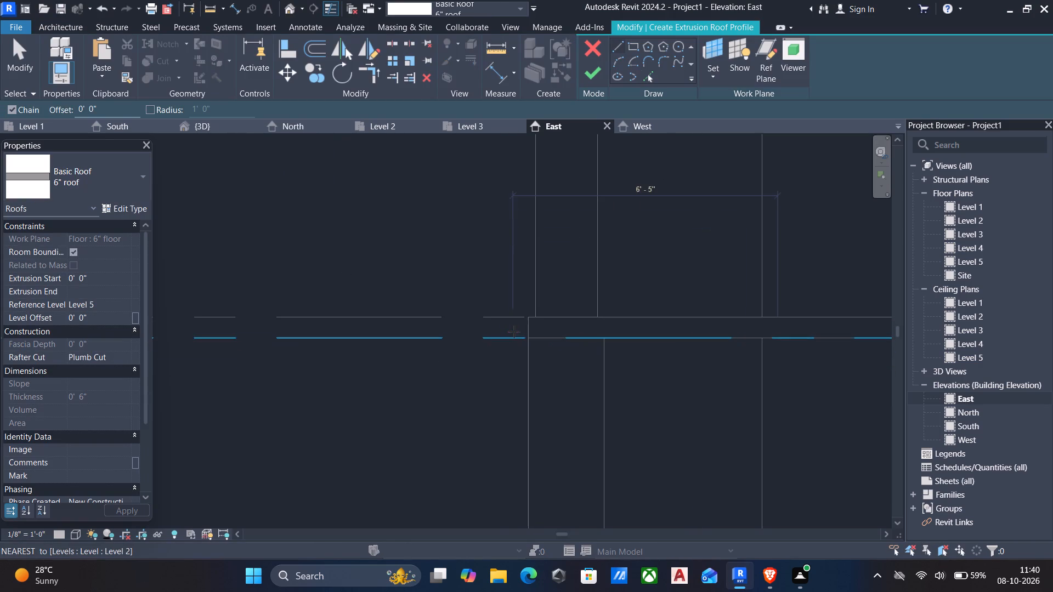
scroll(514, 332, "down", 3)
middle_click_drag(514, 332, 531, 307)
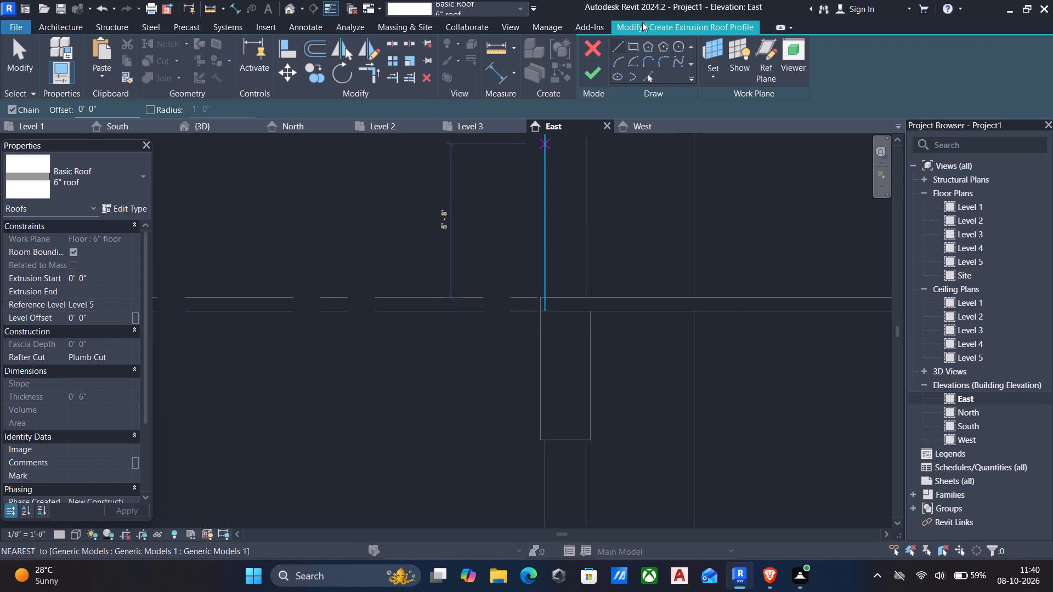
left_click(616, 52)
scroll(548, 298, "up", 8)
left_click(527, 299)
scroll(495, 311, "down", 4)
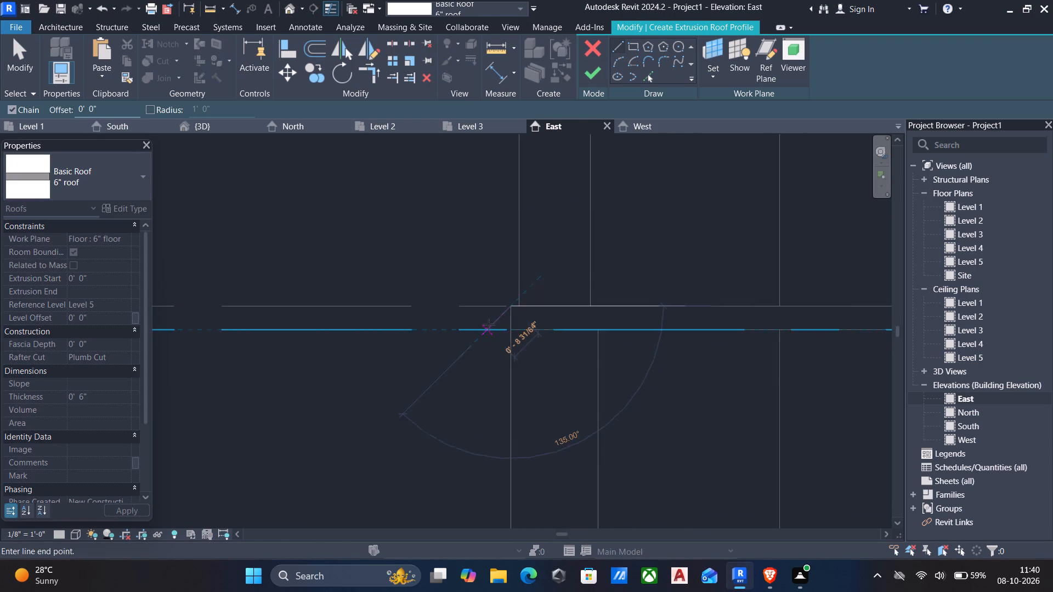
middle_click_drag(489, 325, 508, 294)
scroll(508, 294, "down", 5)
middle_click_drag(471, 338, 510, 262)
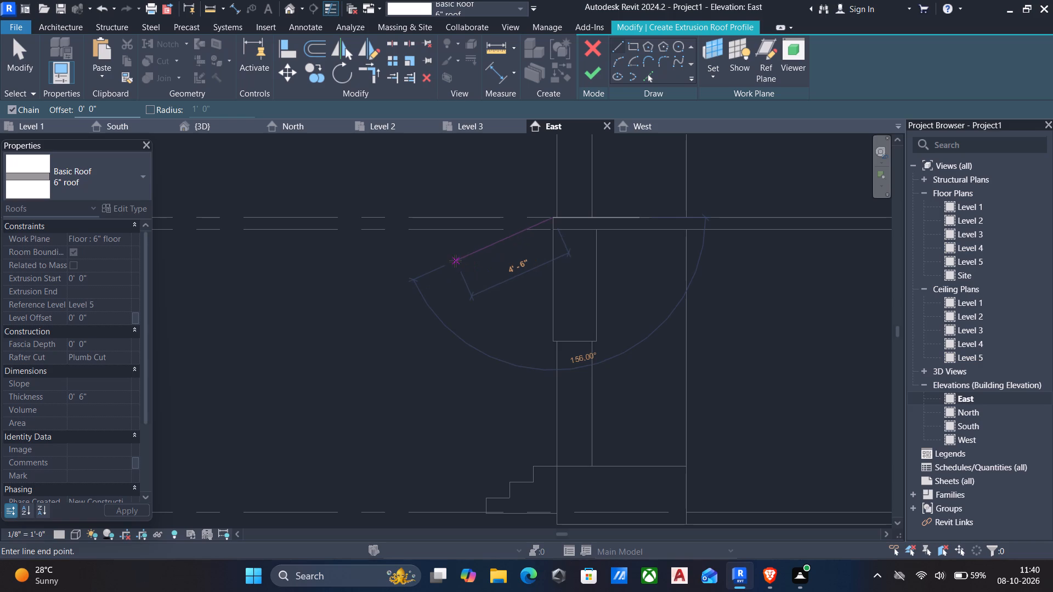
left_click(455, 261)
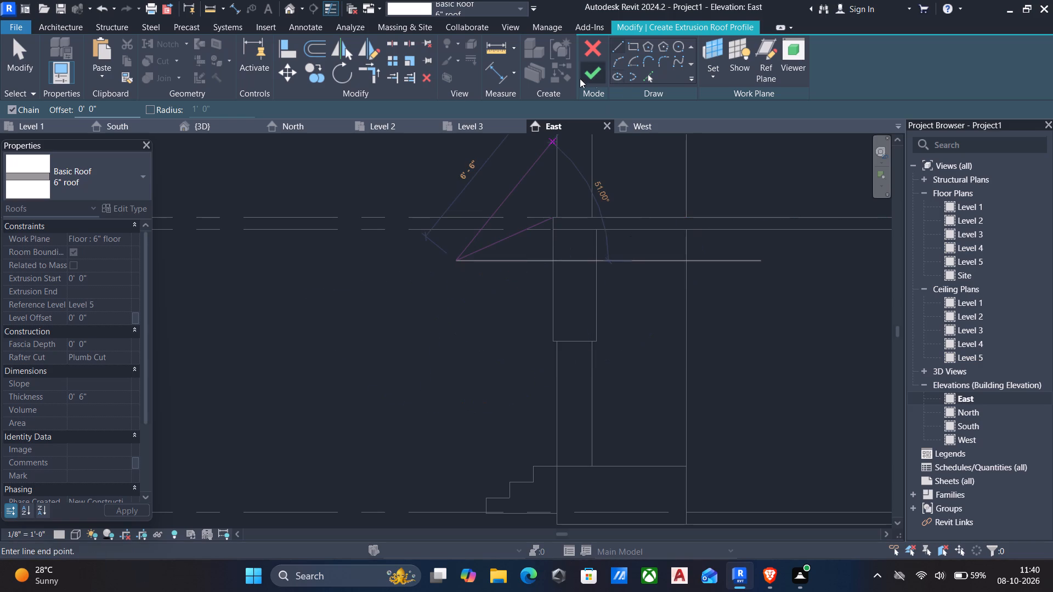
left_click(587, 72)
Examine the new sloped porch roof and the rear end of the Level 2 floor in 3D.
scroll(495, 186, "down", 4)
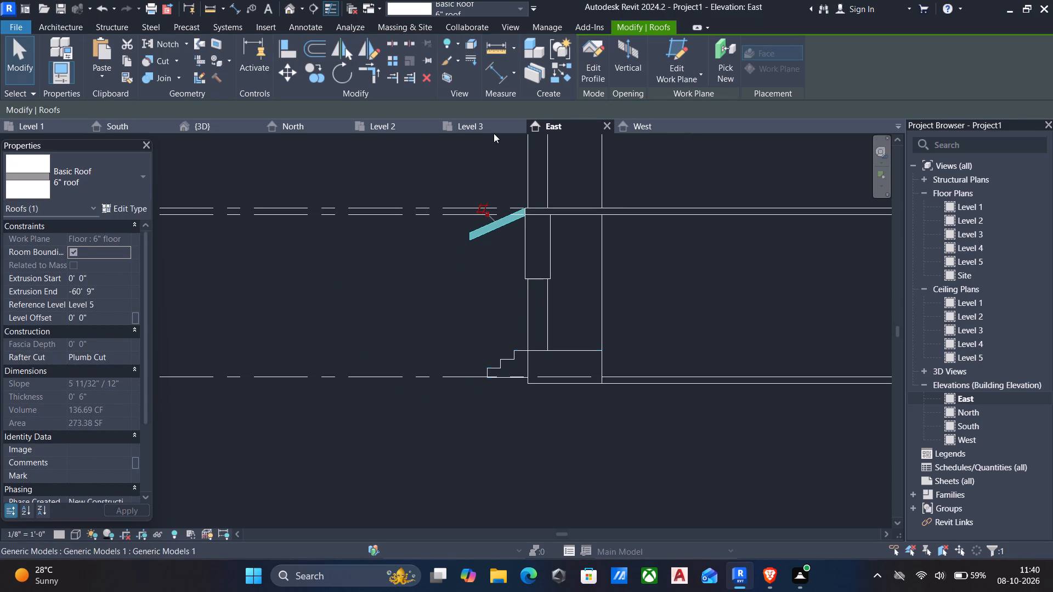
left_click(285, 7)
scroll(389, 191, "down", 4)
middle_click_drag(422, 235, 656, 249)
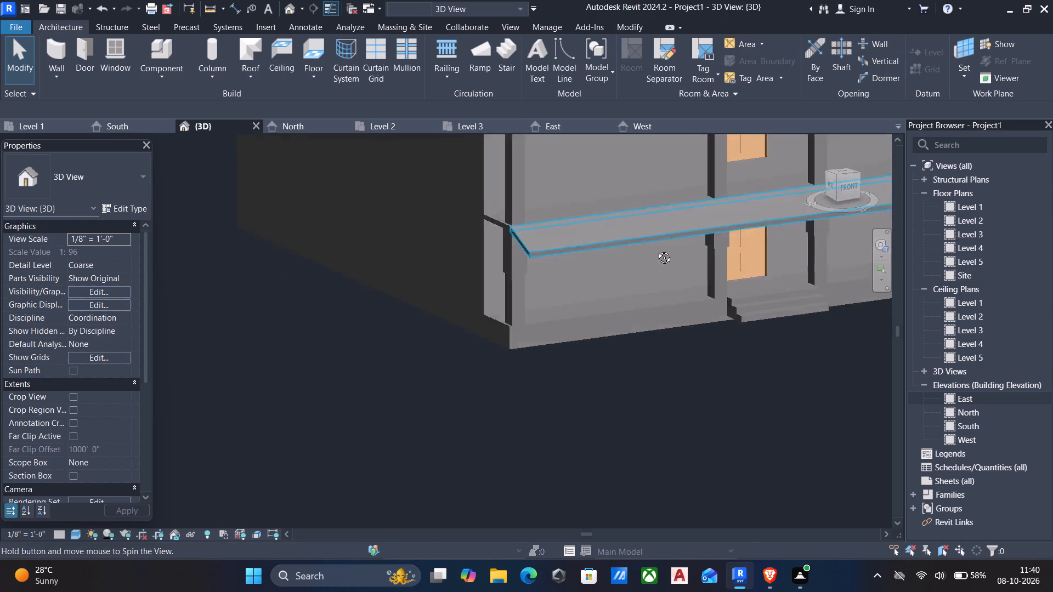
middle_click_drag(656, 249, 409, 288)
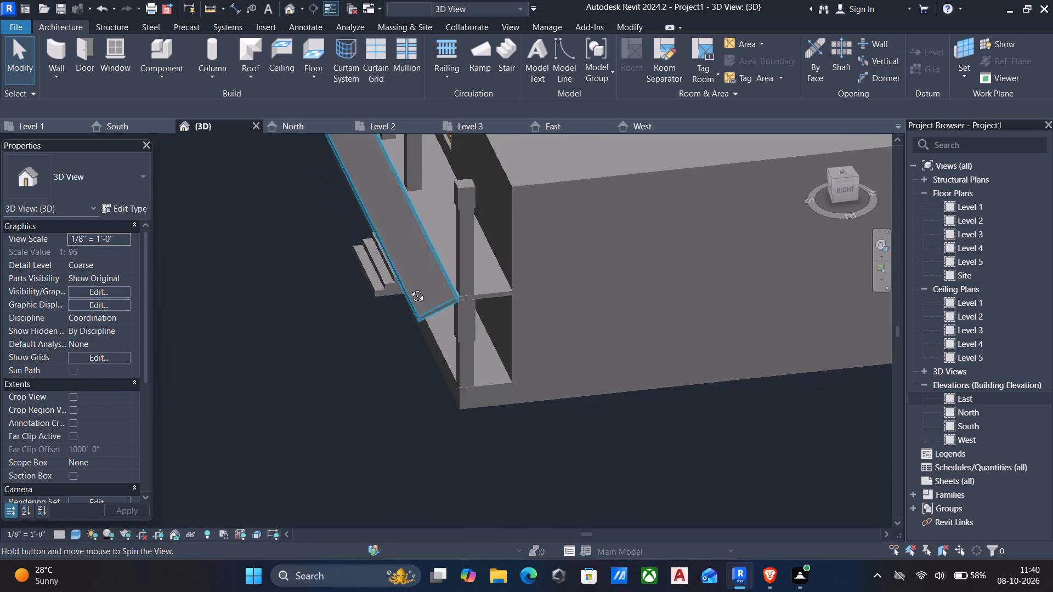
middle_click_drag(409, 288, 422, 279)
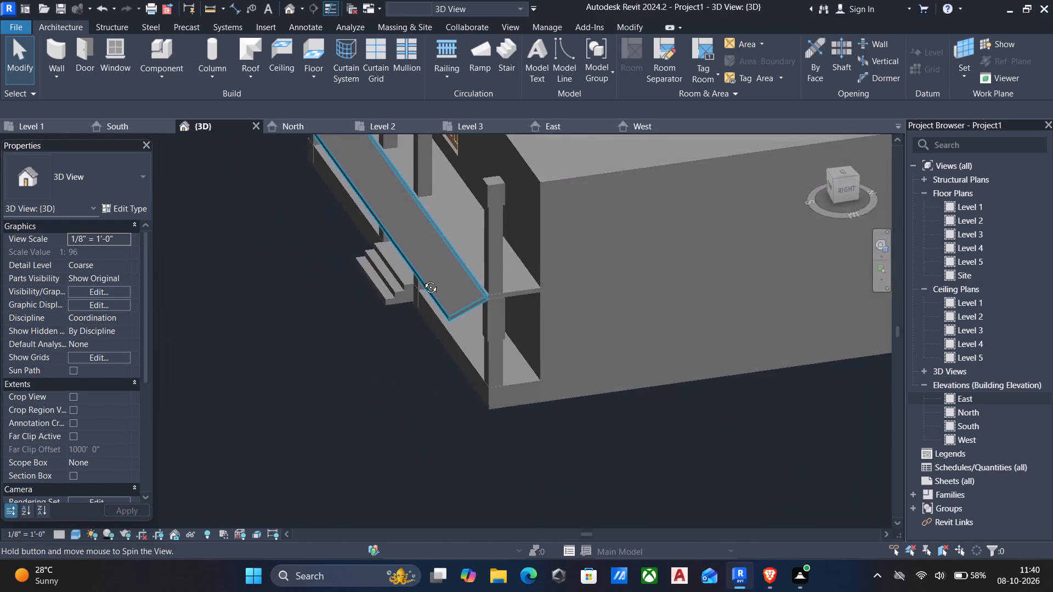
middle_click_drag(422, 279, 276, 254)
scroll(485, 305, "up", 4)
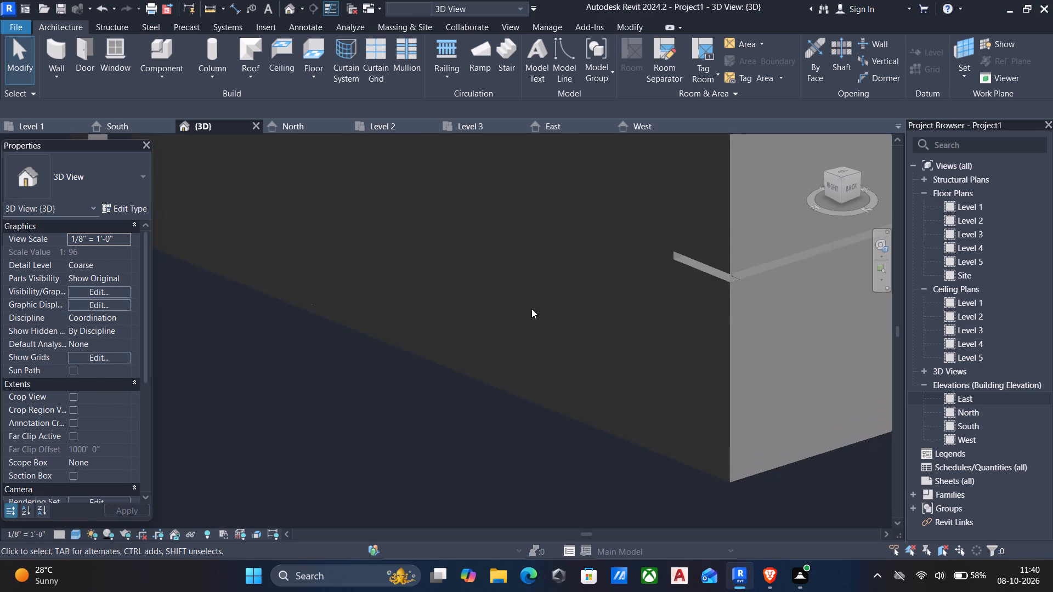
scroll(673, 274, "down", 3)
middle_click_drag(673, 274, 658, 238)
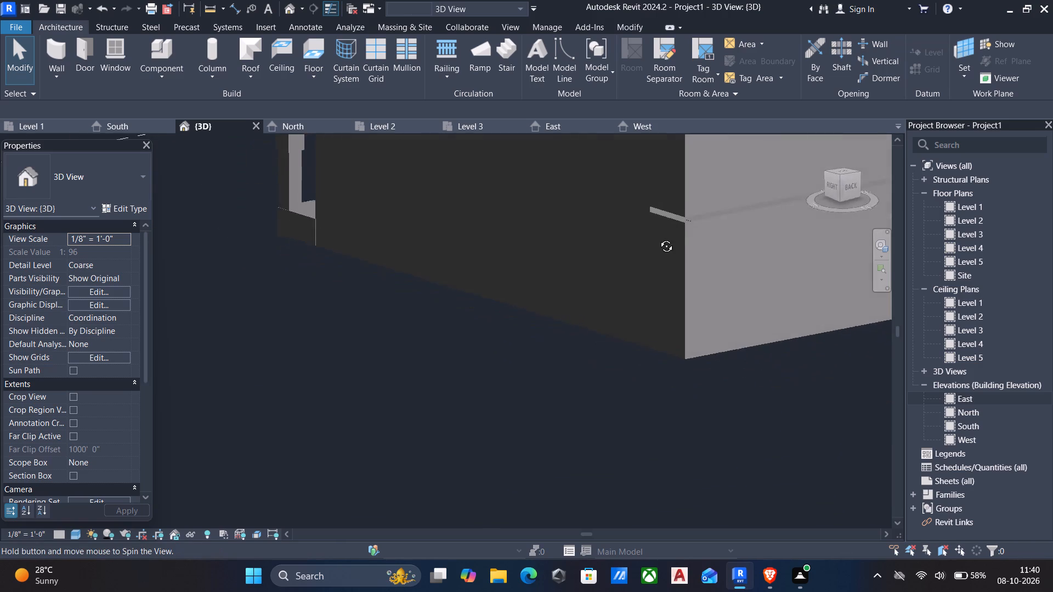
middle_click_drag(658, 238, 662, 223)
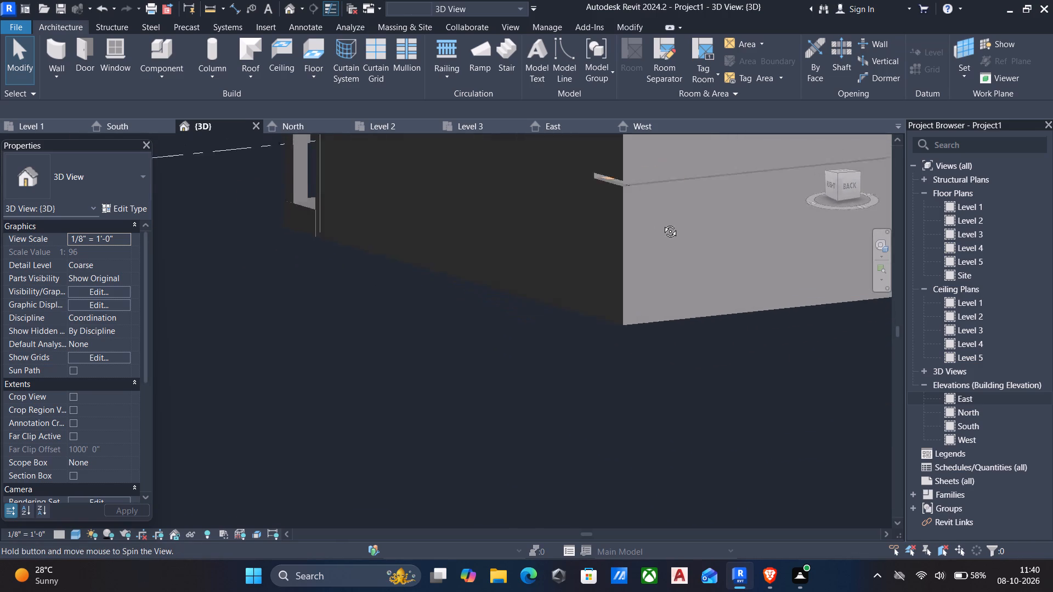
middle_click_drag(662, 223, 672, 265)
scroll(687, 255, "up", 4)
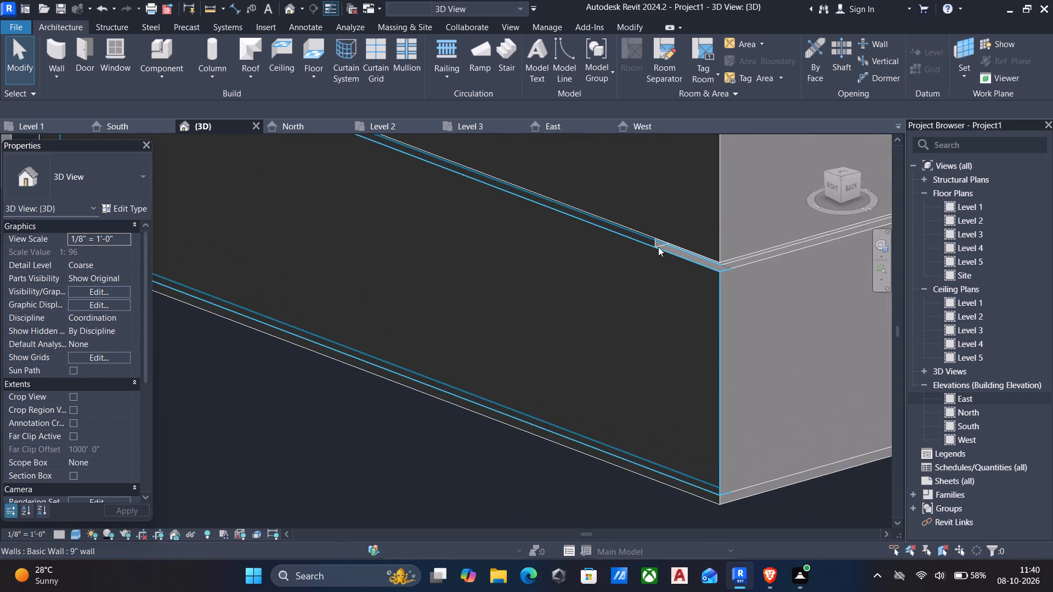
Edit the Level 2 floor's boundary in the Level 1 plan, nudging its rear line out to the rear wall's outer face, and finish the edit.
left_click(653, 245)
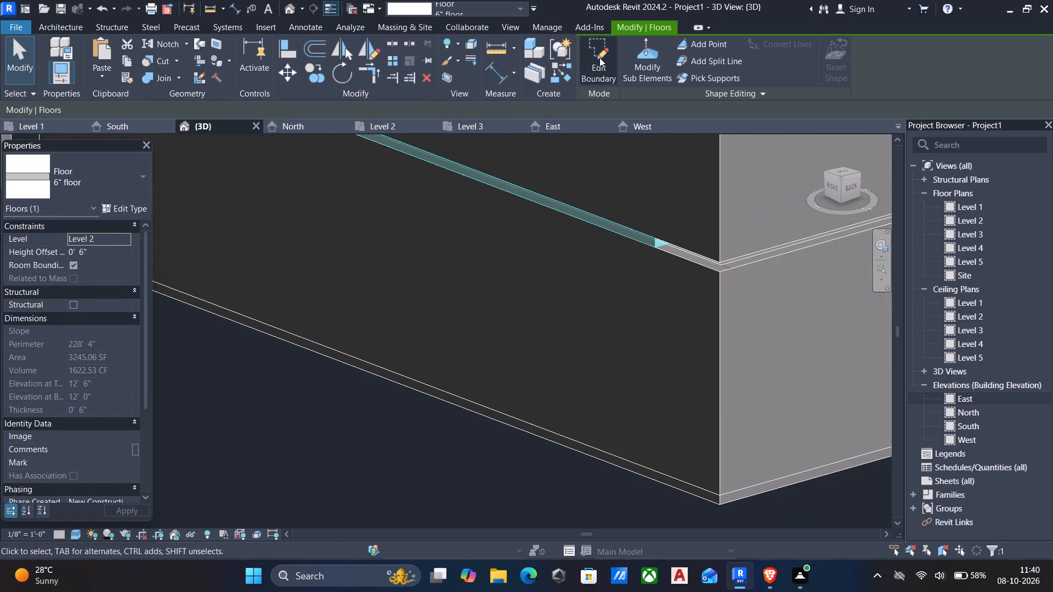
left_click(599, 58)
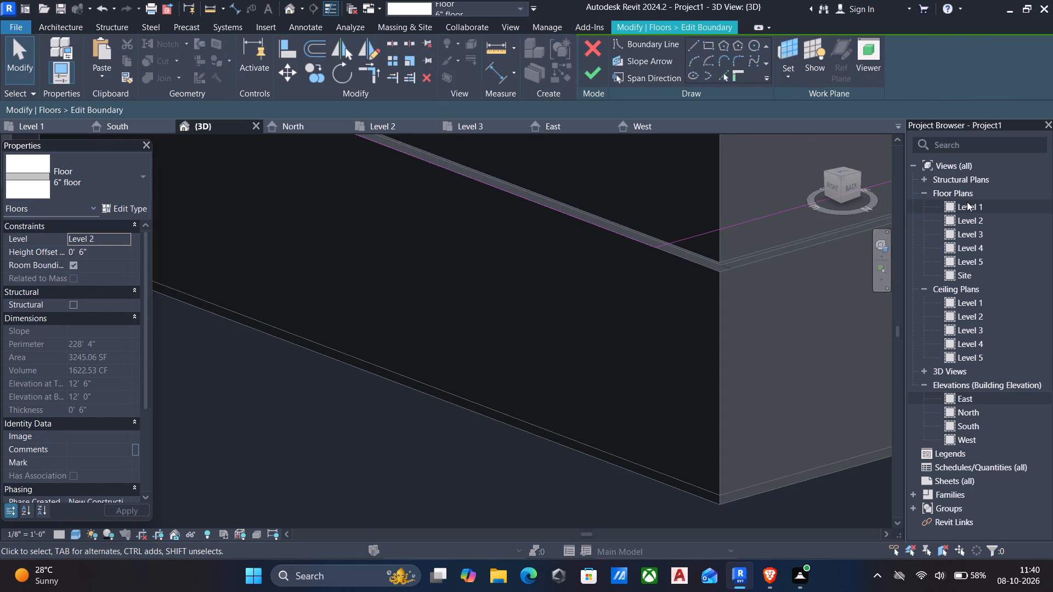
double_click(967, 202)
scroll(641, 207, "down", 5)
middle_click_drag(629, 213, 636, 301)
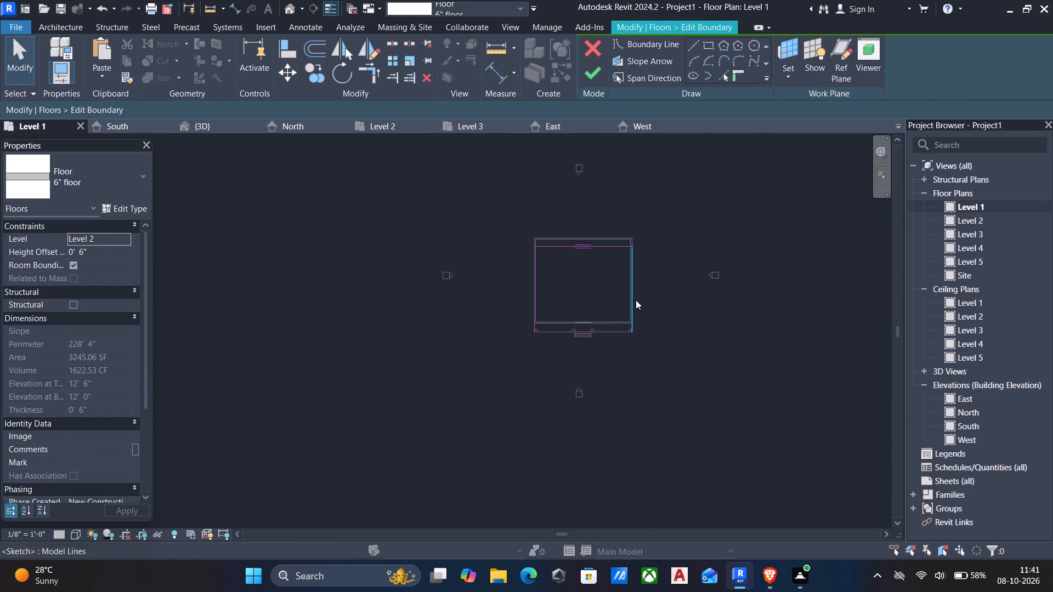
scroll(550, 218, "up", 3)
scroll(606, 261, "up", 4)
left_click(606, 261)
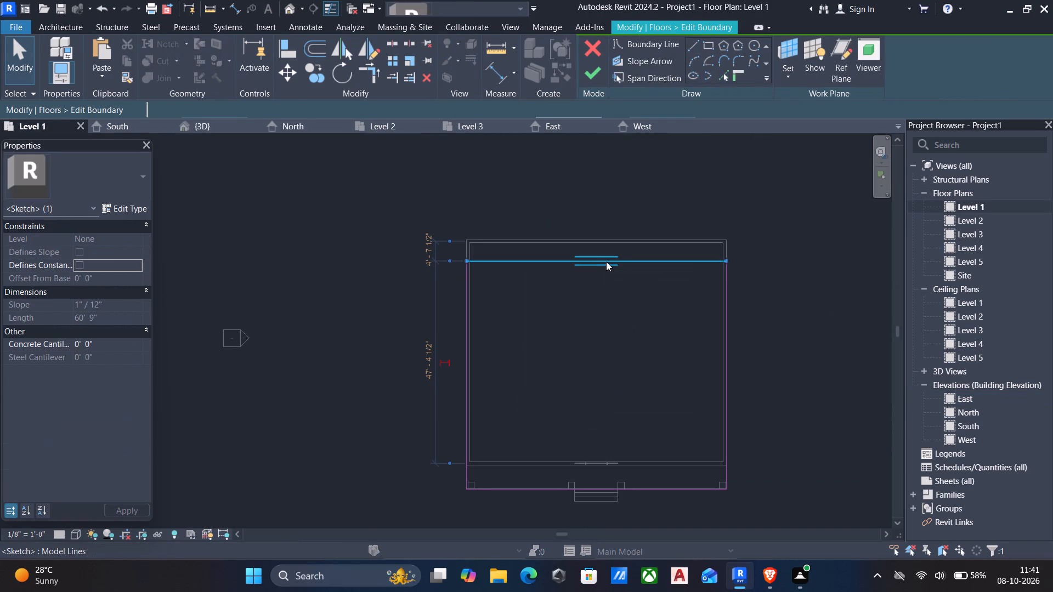
key("Up")
key("Up")
key("Up")
key("Up")
scroll(599, 232, "up", 5)
key("Up")
key("Up")
scroll(593, 252, "up", 4)
key("Up")
key("Up")
key("Up")
key("Up")
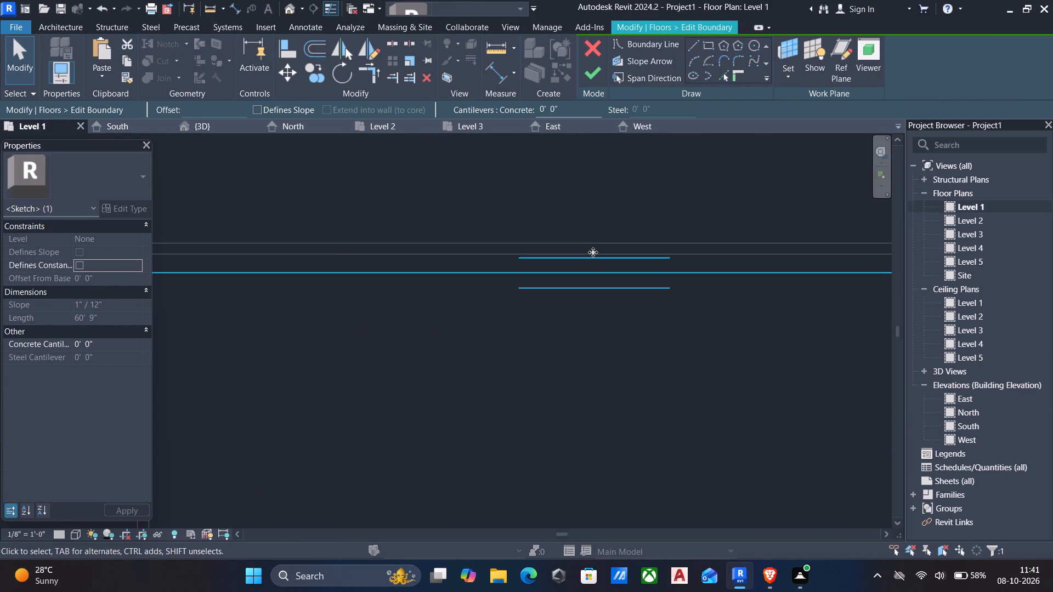
key("Up")
key("Up")
key("Up")
key("Up")
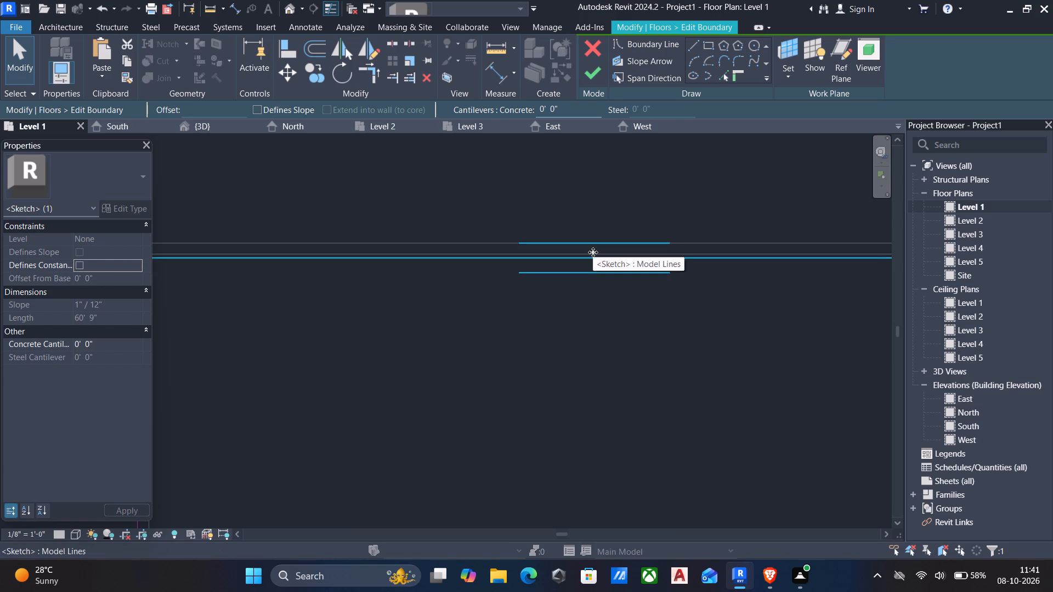
key("Up")
key("Up")
key("Up")
key("Up")
key("Up")
key("Up")
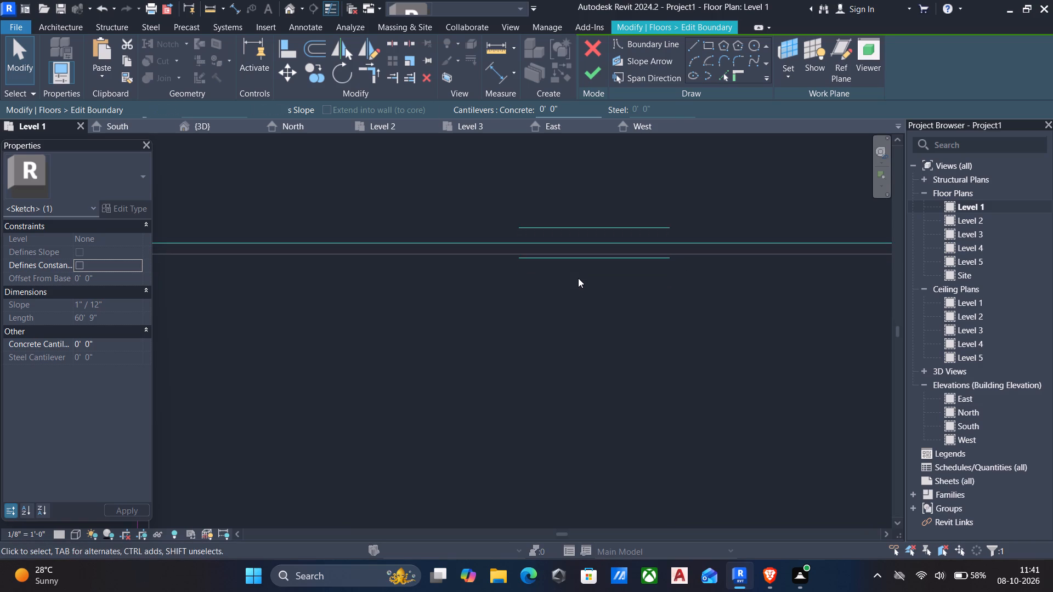
scroll(570, 290, "down", 4)
middle_click_drag(569, 291, 512, 267)
left_click(590, 67)
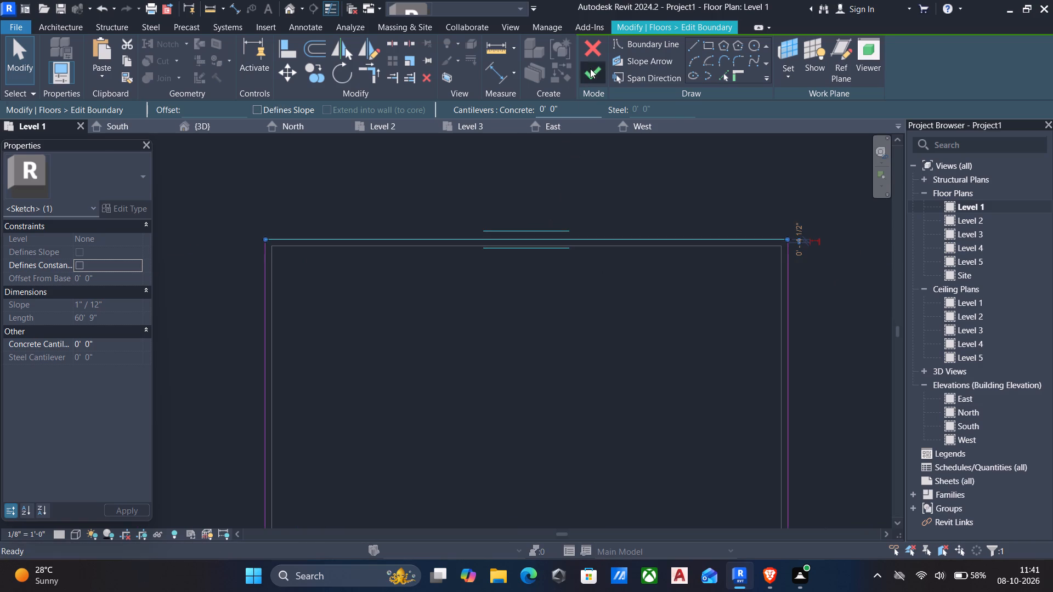
scroll(597, 291, "down", 5)
left_click(621, 293)
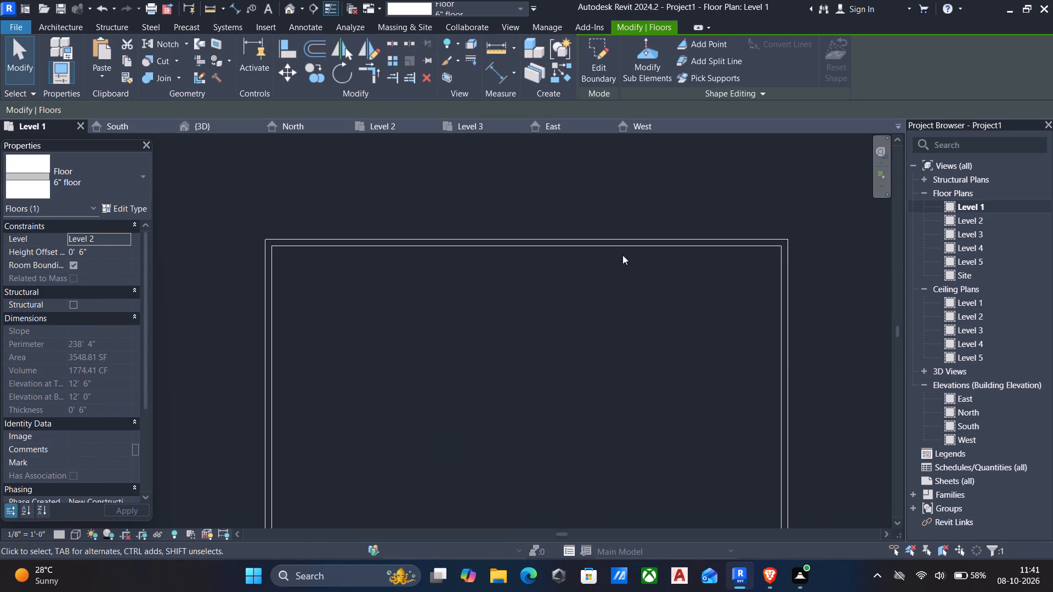
Examine the front porch, its columns and the sloped porch roof of the building in 3D.
scroll(534, 156, "down", 6)
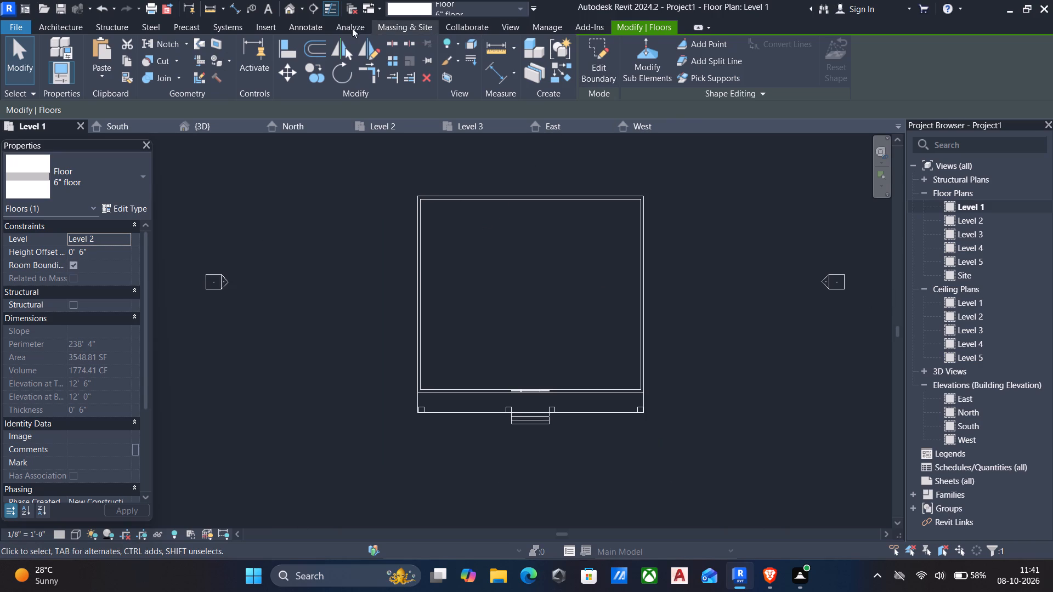
left_click(285, 9)
scroll(320, 96, "down", 6)
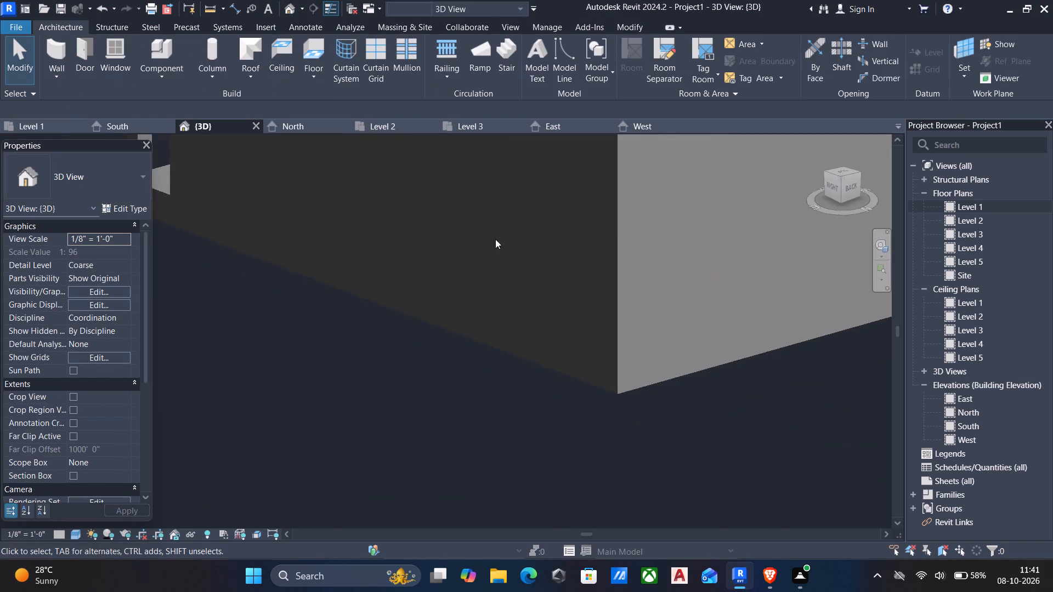
scroll(499, 242, "up", 1)
scroll(500, 258, "down", 6)
middle_click_drag(506, 270, 629, 249, "shift")
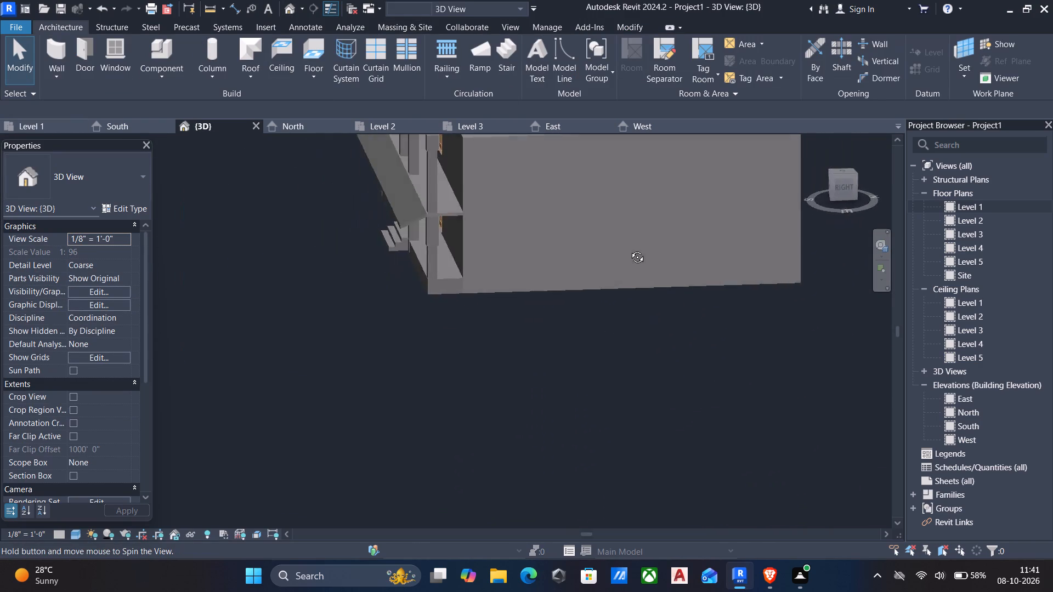
middle_click_drag(629, 249, 719, 321, "shift")
scroll(701, 325, "down", 4)
middle_click_drag(698, 328, 676, 382)
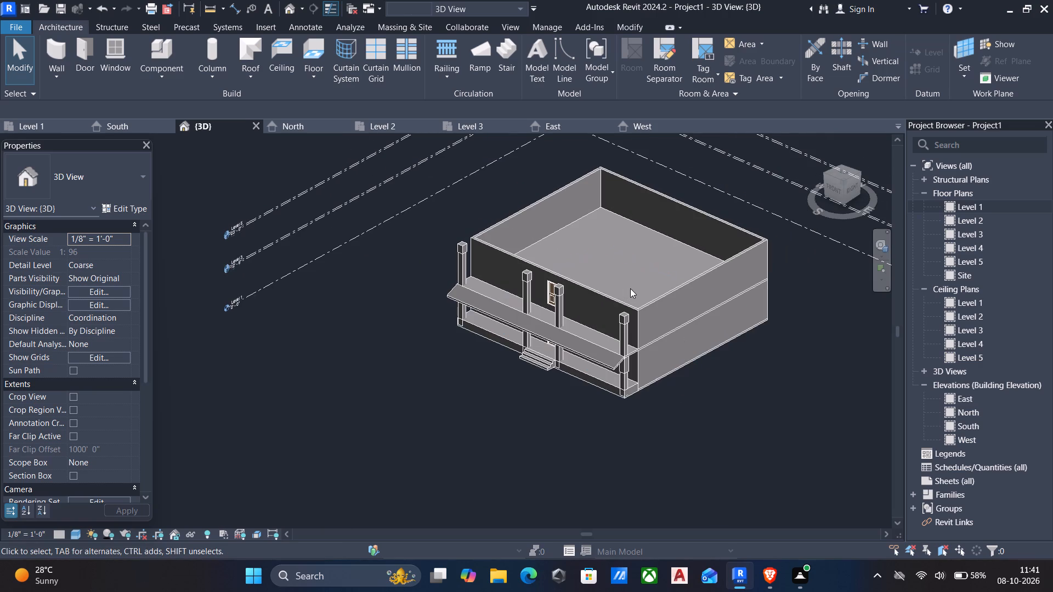
scroll(545, 300, "down", 4)
middle_click(545, 301, "shift")
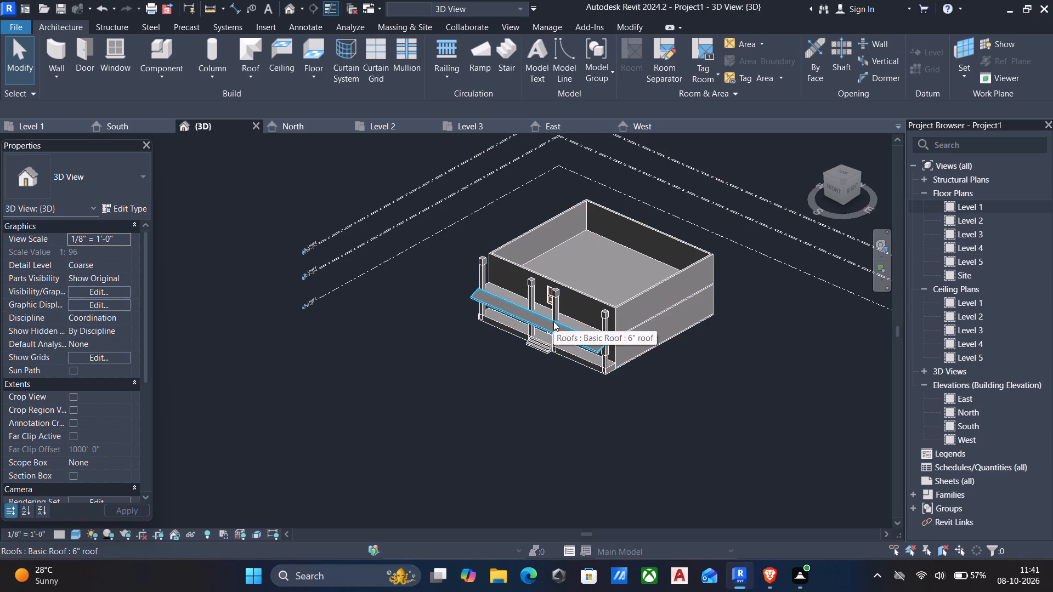
middle_click_drag(553, 321, 608, 308, "shift")
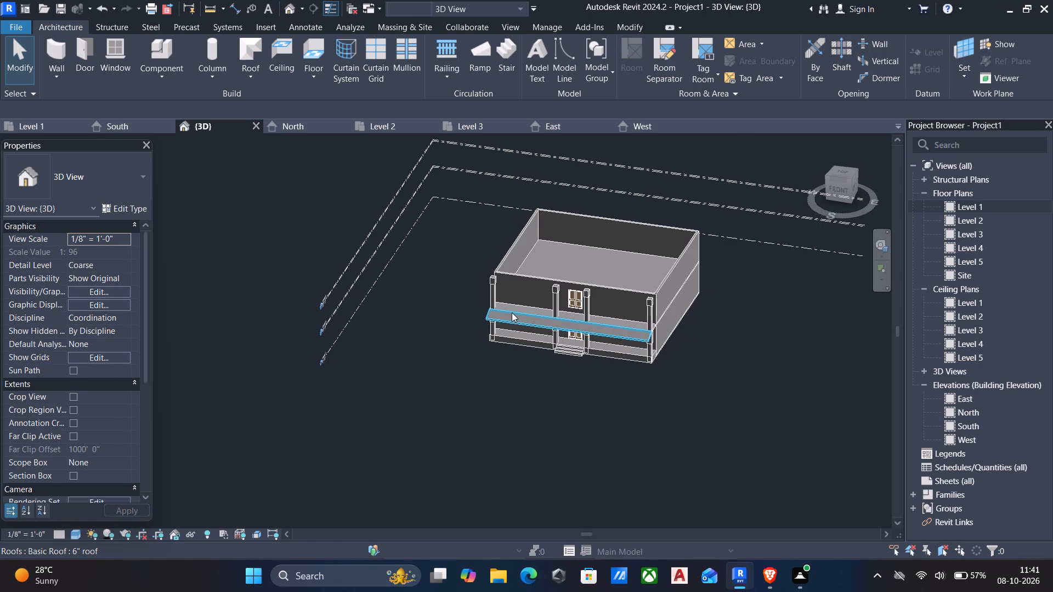
scroll(512, 312, "up", 6)
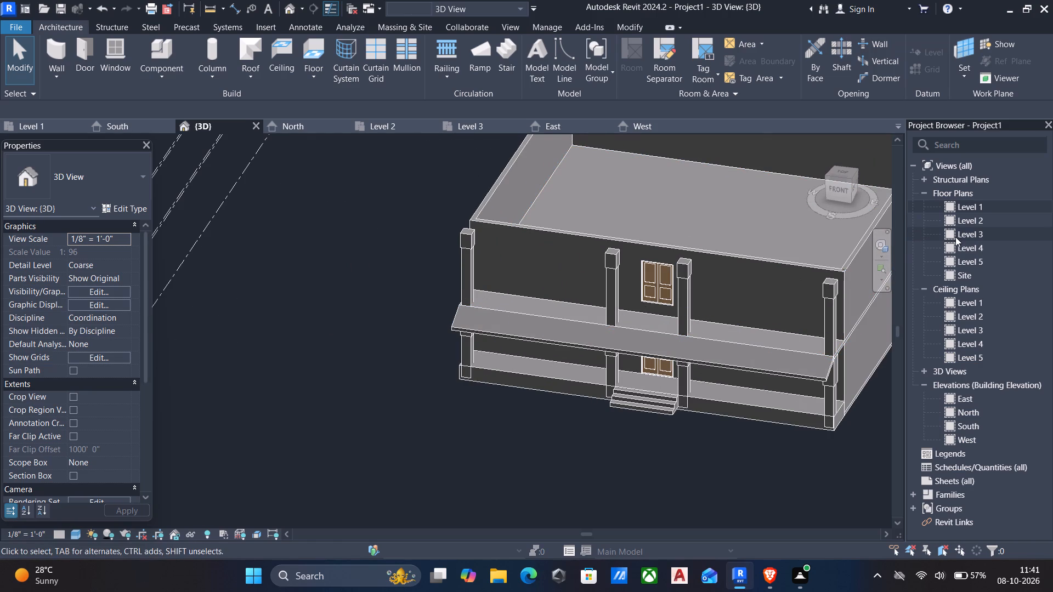
Open the Level 3 floor plan and start a 4.5" wall reaching up to Level 4, near the front-west corner column.
double_click(975, 229)
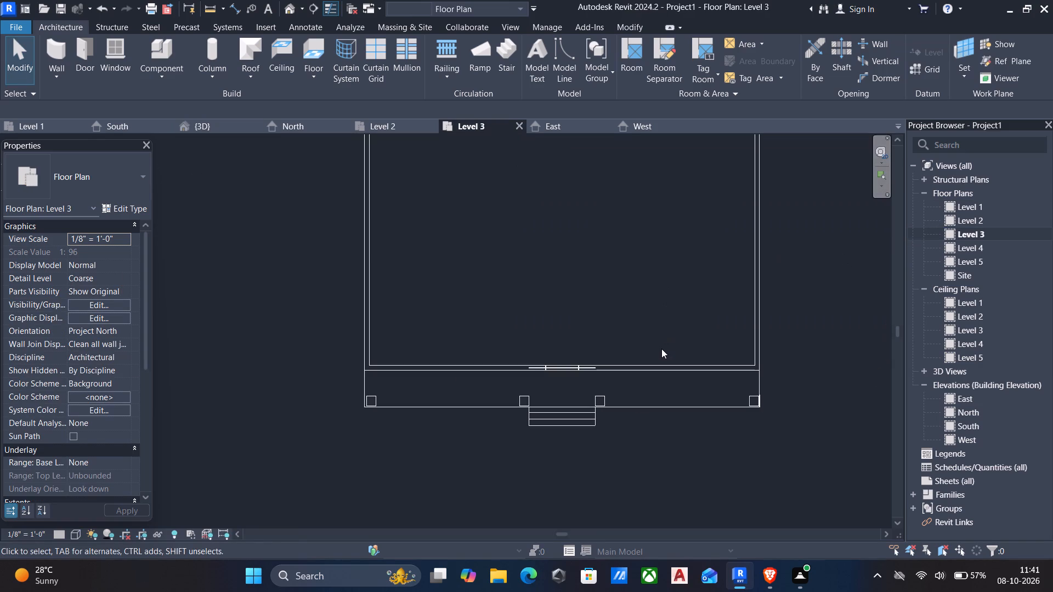
type("wa")
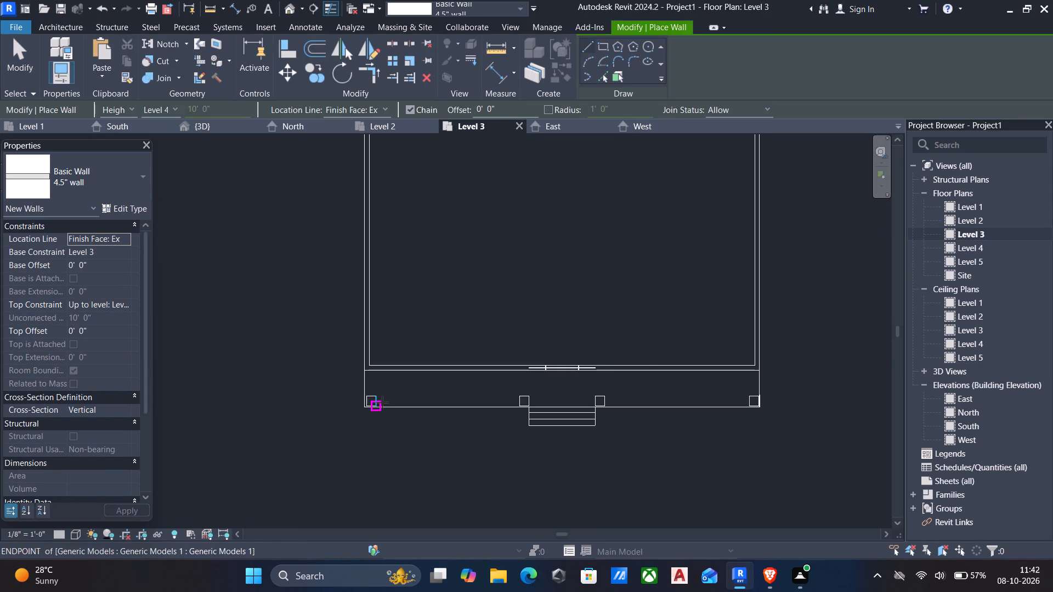
scroll(382, 403, "up", 5)
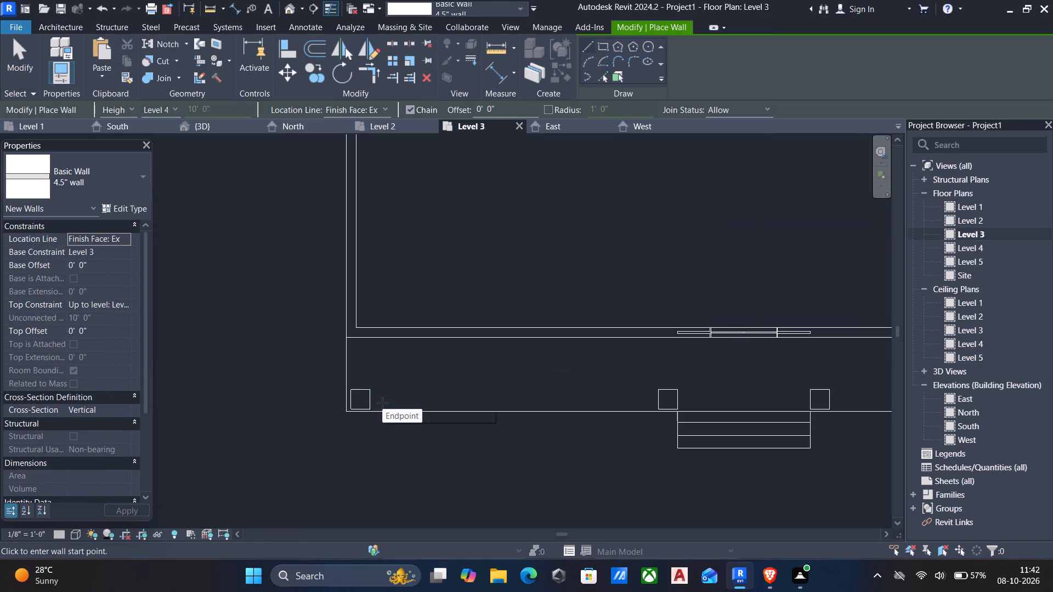
scroll(382, 403, "up", 5)
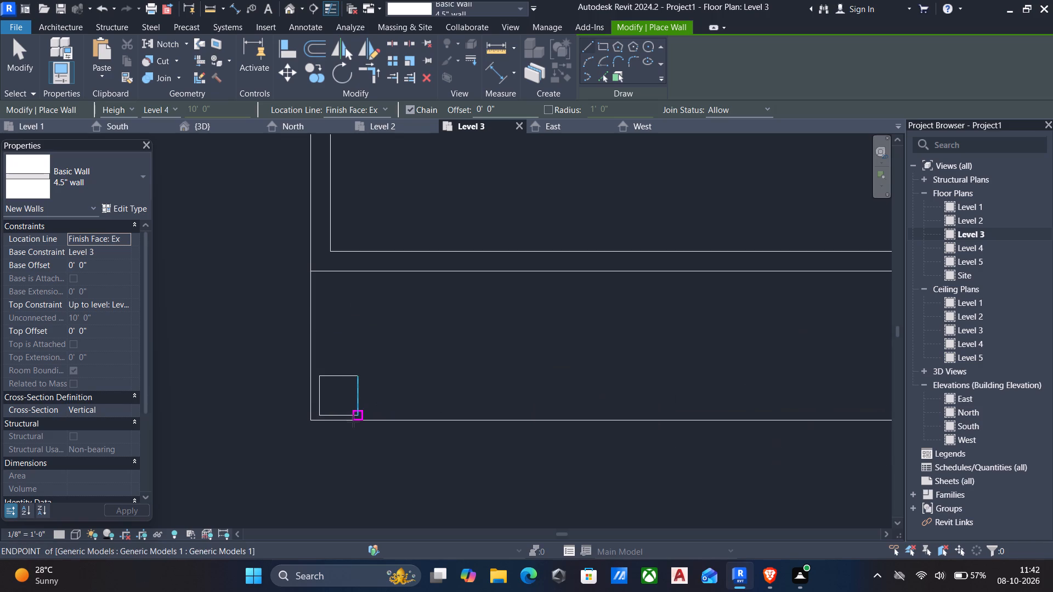
scroll(353, 421, "up", 5)
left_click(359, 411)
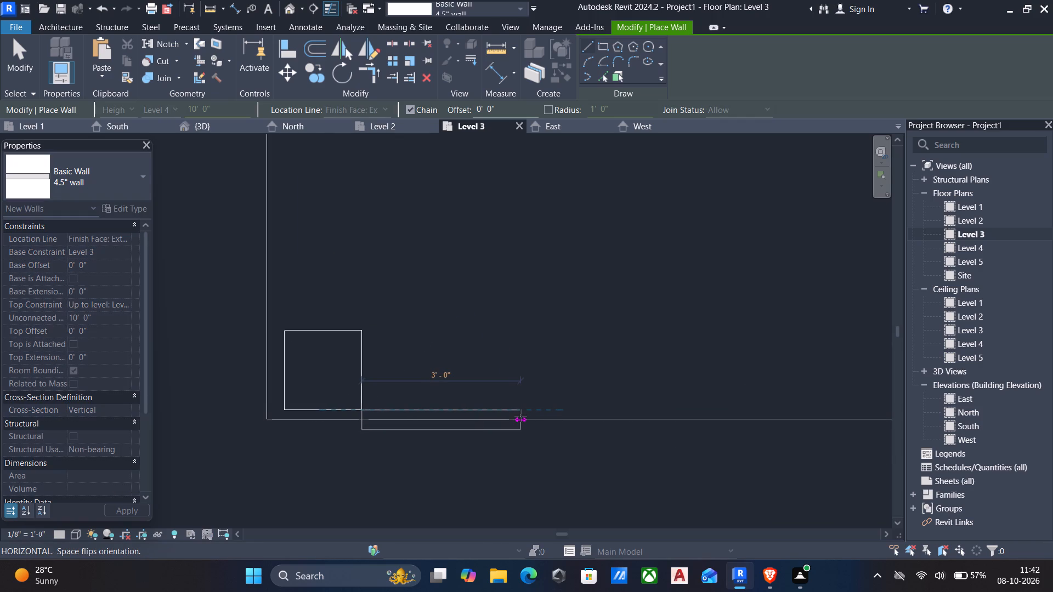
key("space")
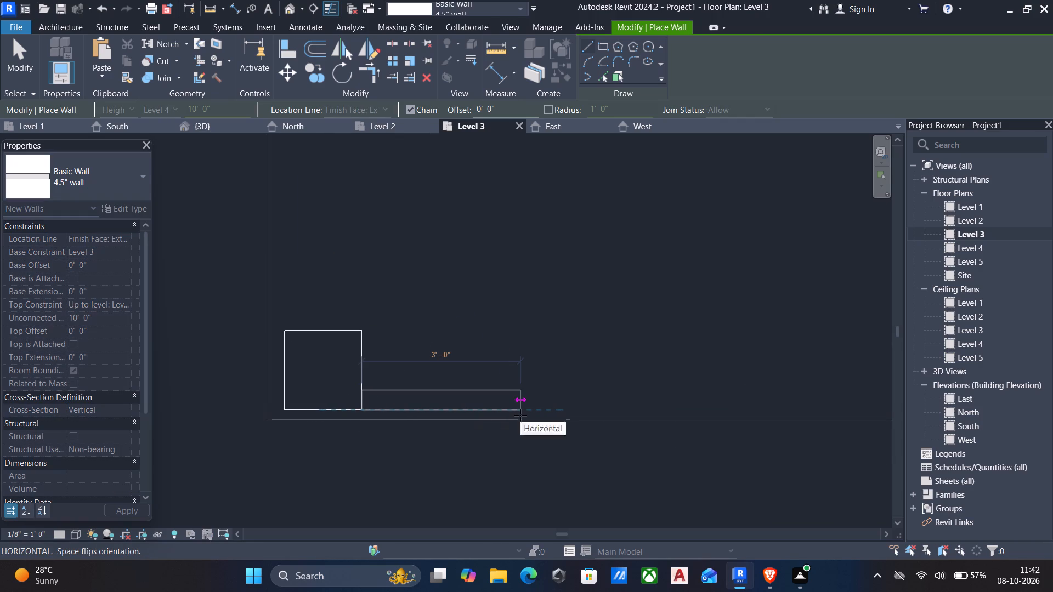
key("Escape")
Draw a 4.5" wall about 21'-9" long on the floor's front edge, flipped inward, from the west corner column to near the west stair column.
scroll(399, 420, "up", 4)
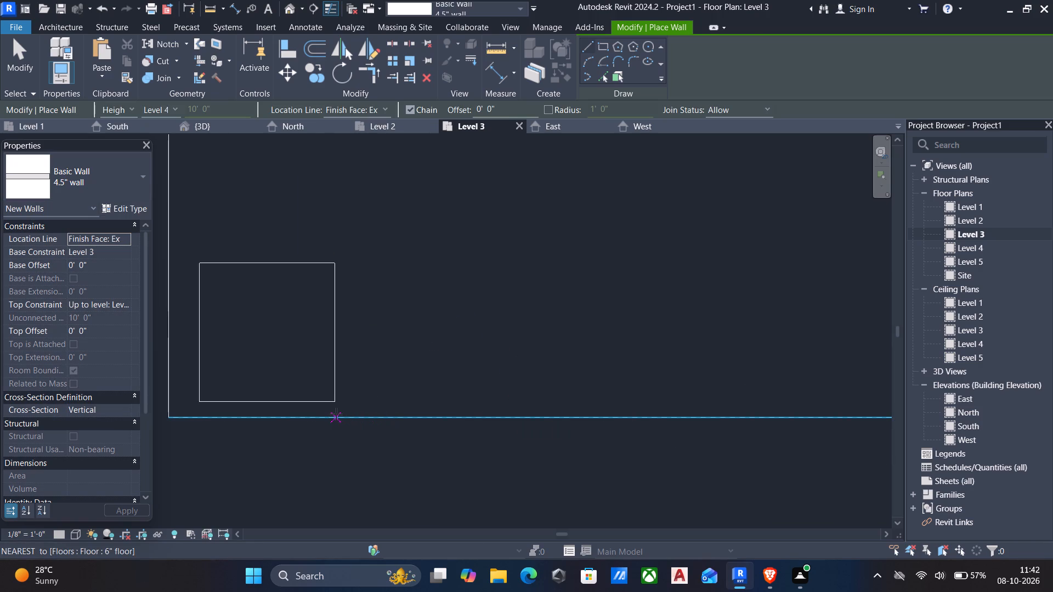
left_click(336, 414)
key("space")
scroll(446, 422, "down", 4)
middle_click_drag(479, 420, 347, 419)
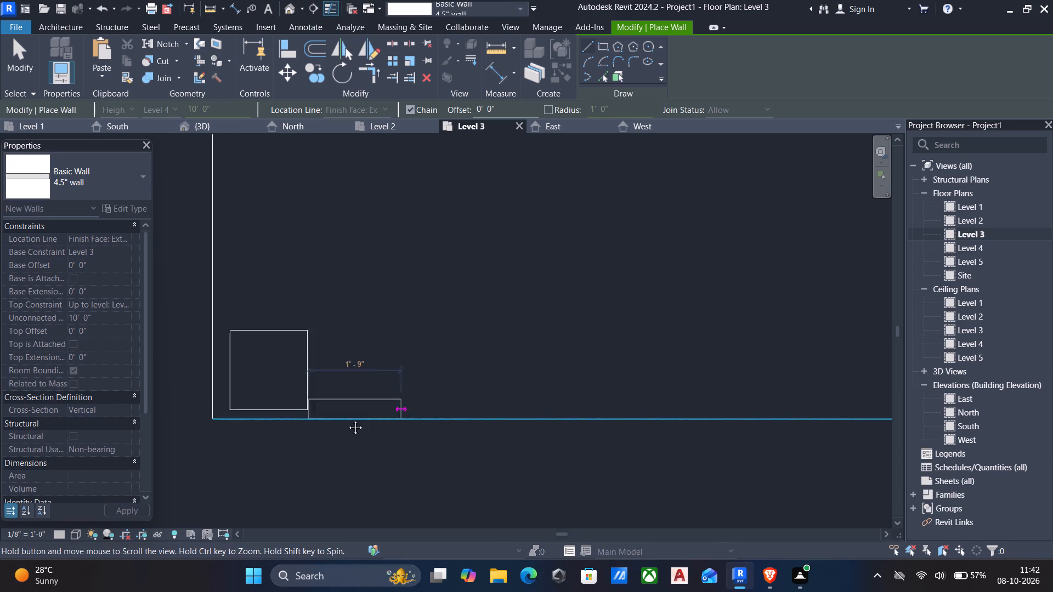
middle_click_drag(347, 419, 339, 419)
scroll(354, 411, "down", 4)
middle_click_drag(489, 423, 308, 423)
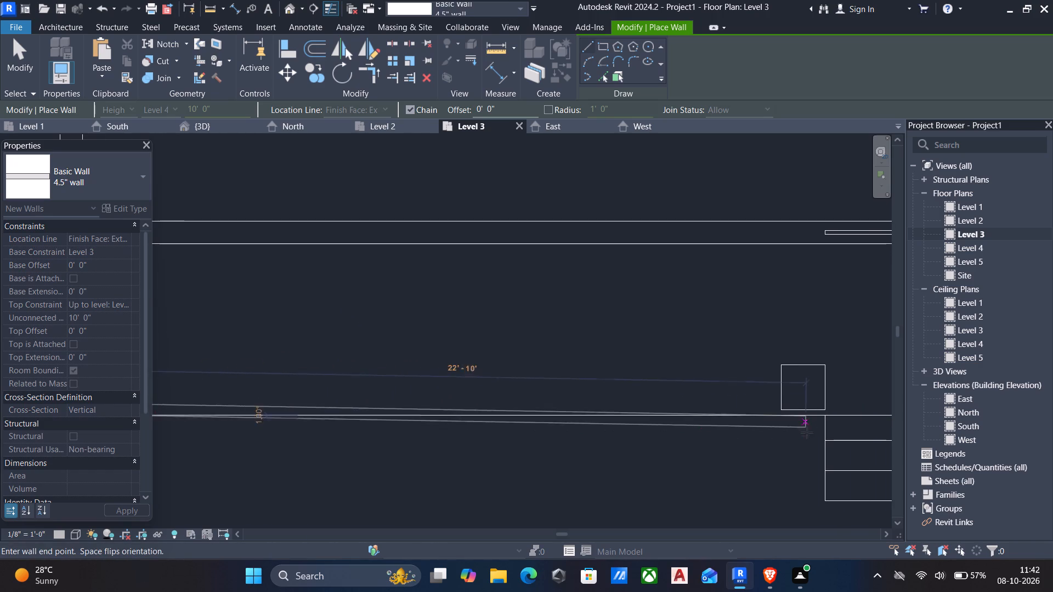
middle_click_drag(799, 422, 548, 399)
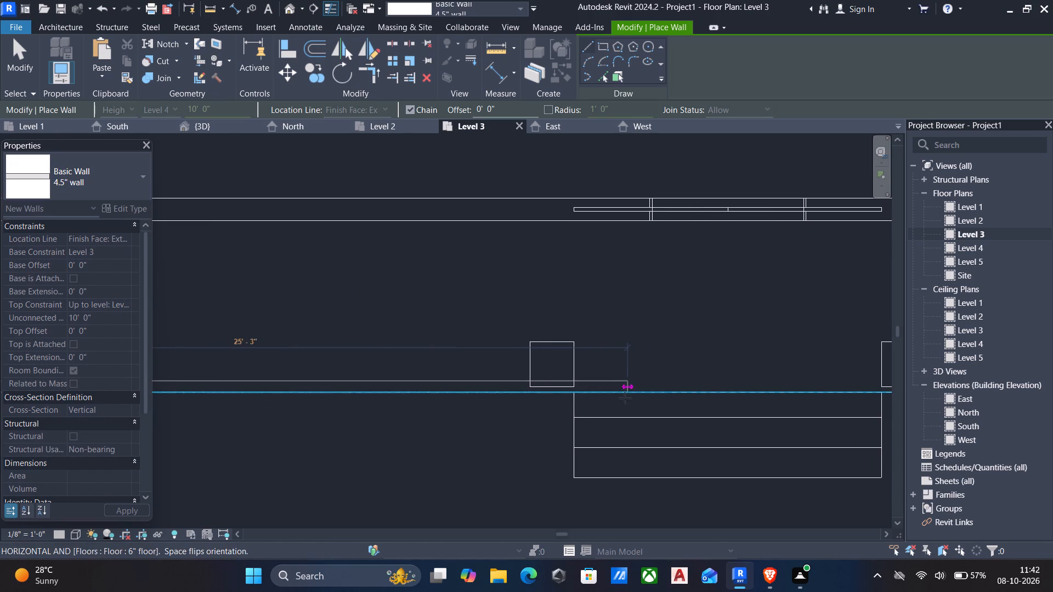
left_click(523, 391)
key("Escape")
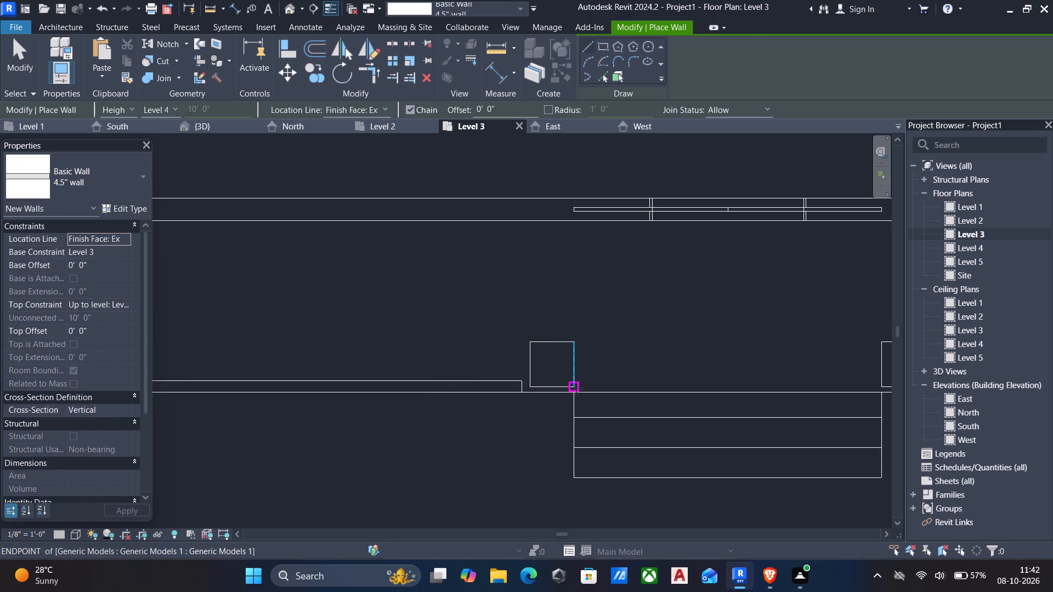
Draw a 4.5" wall along the floor's front edge between the two columns beside the entry steps, flipped to the inner side.
left_click(571, 394)
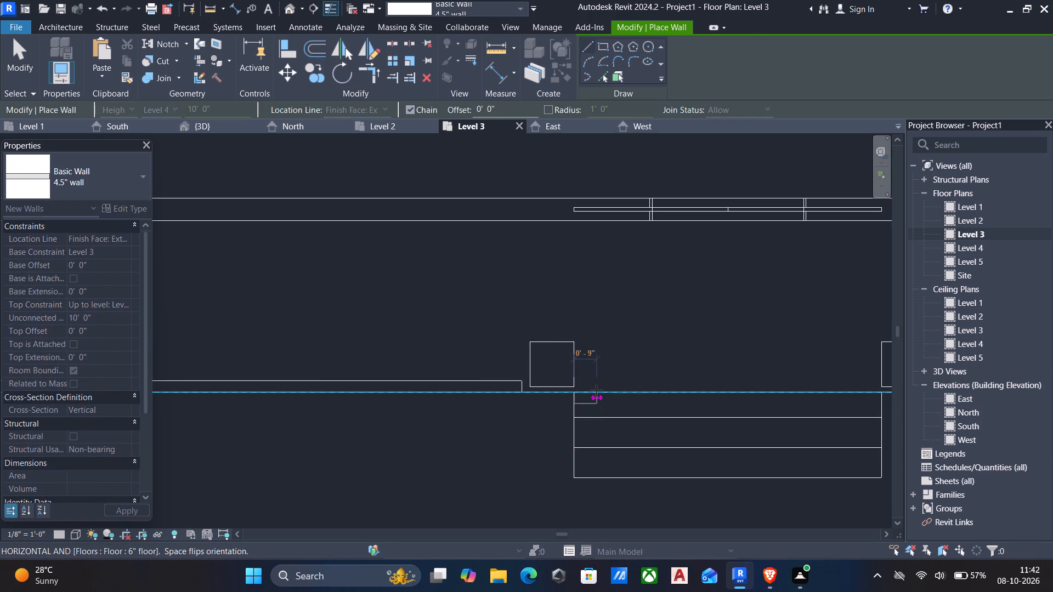
key("space")
middle_click_drag(596, 390, 448, 392)
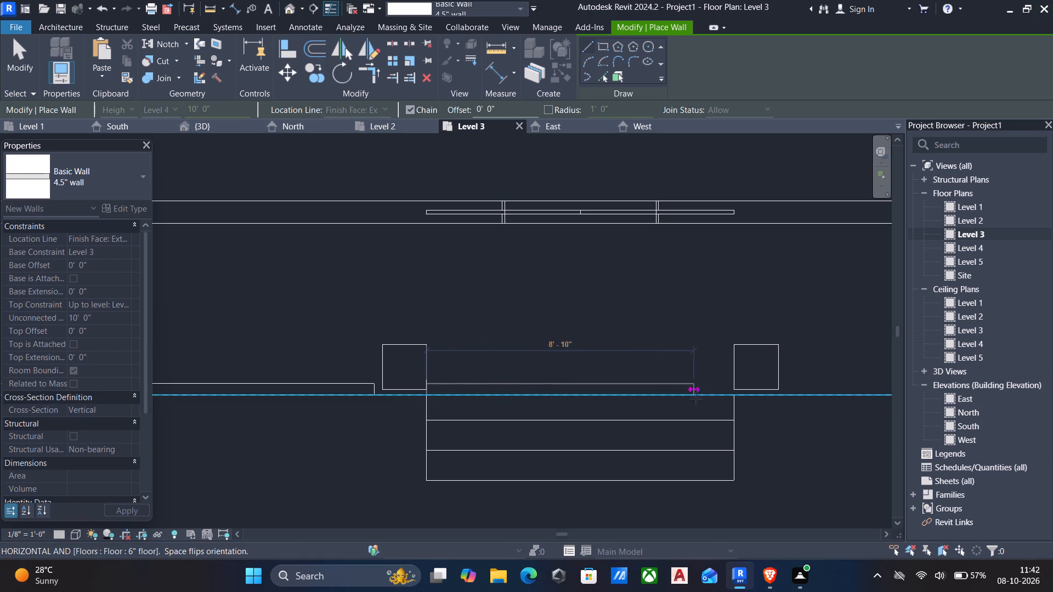
left_click(735, 395)
scroll(735, 395, "down", 1)
middle_click_drag(717, 407, 415, 413)
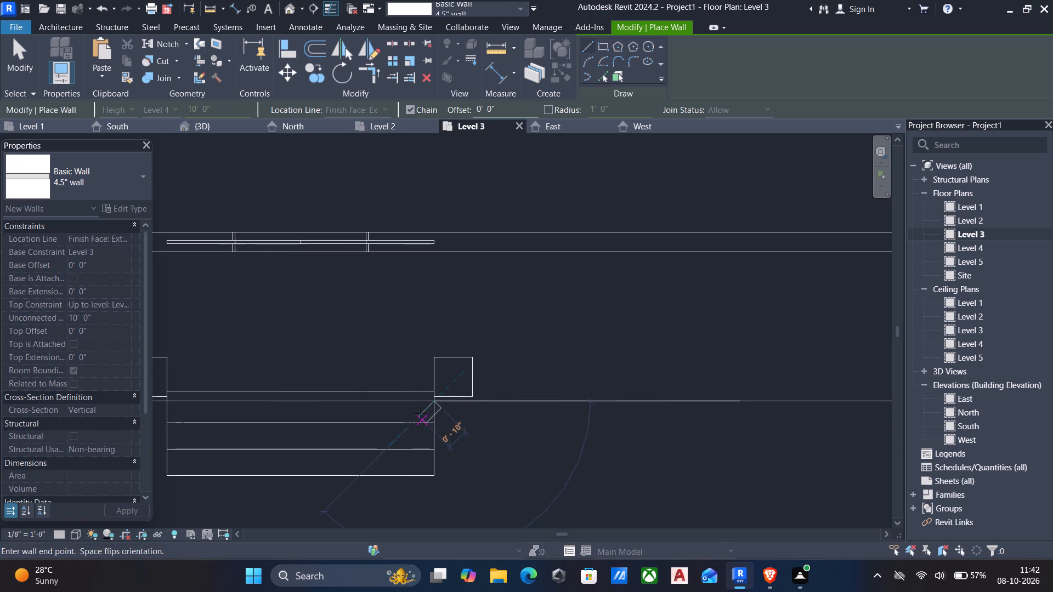
key("Escape")
Draw a 4.5" wall along the floor's front edge, flipped inward, from beside the east stair column to just short of the east corner column.
scroll(470, 405, "up", 2)
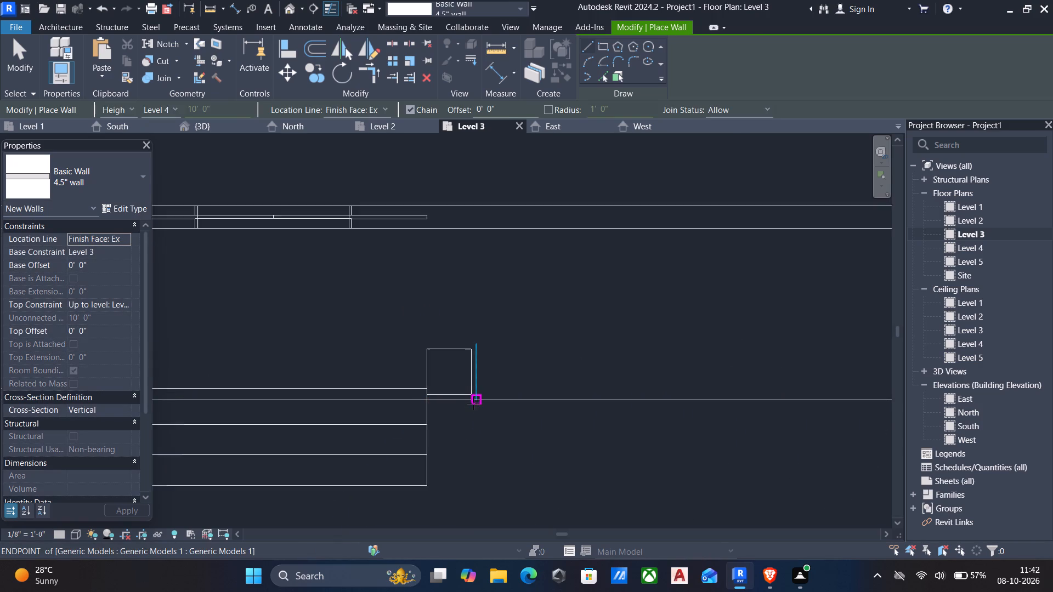
scroll(473, 397, "up", 5)
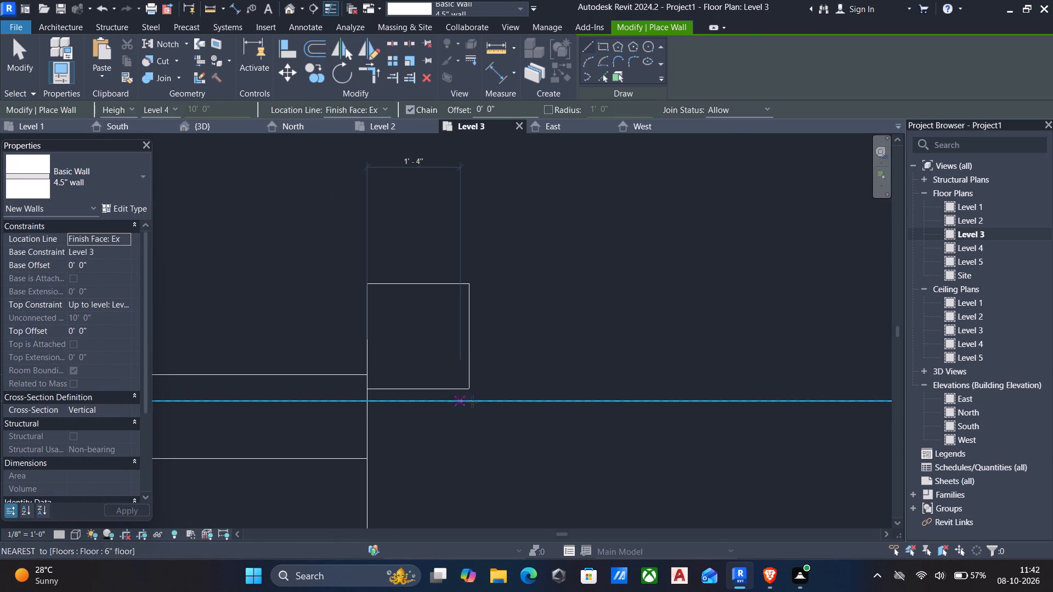
left_click(479, 404)
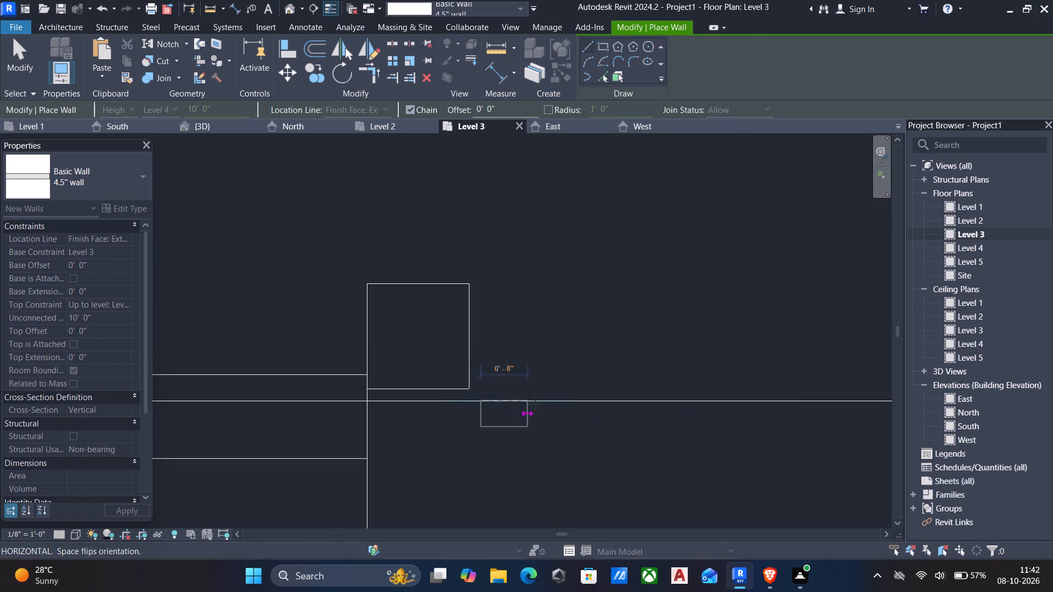
key("space")
scroll(544, 403, "down", 1)
middle_click_drag(544, 403, 201, 383)
scroll(253, 386, "down", 4)
scroll(633, 419, "down", 2)
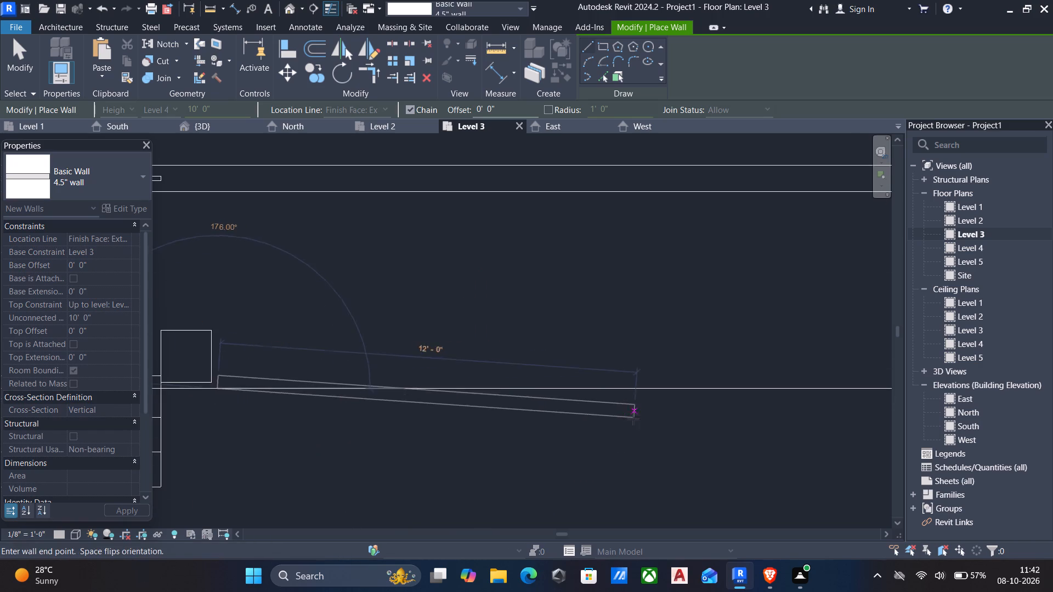
scroll(633, 419, "down", 3)
scroll(689, 368, "up", 3)
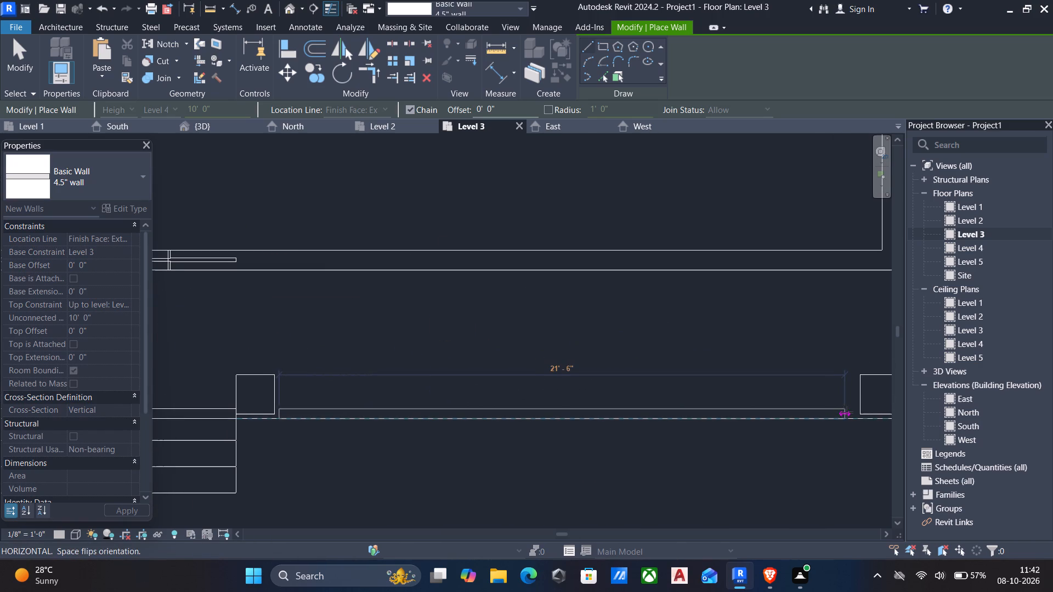
left_click(856, 414)
key("Return")
key("Escape")
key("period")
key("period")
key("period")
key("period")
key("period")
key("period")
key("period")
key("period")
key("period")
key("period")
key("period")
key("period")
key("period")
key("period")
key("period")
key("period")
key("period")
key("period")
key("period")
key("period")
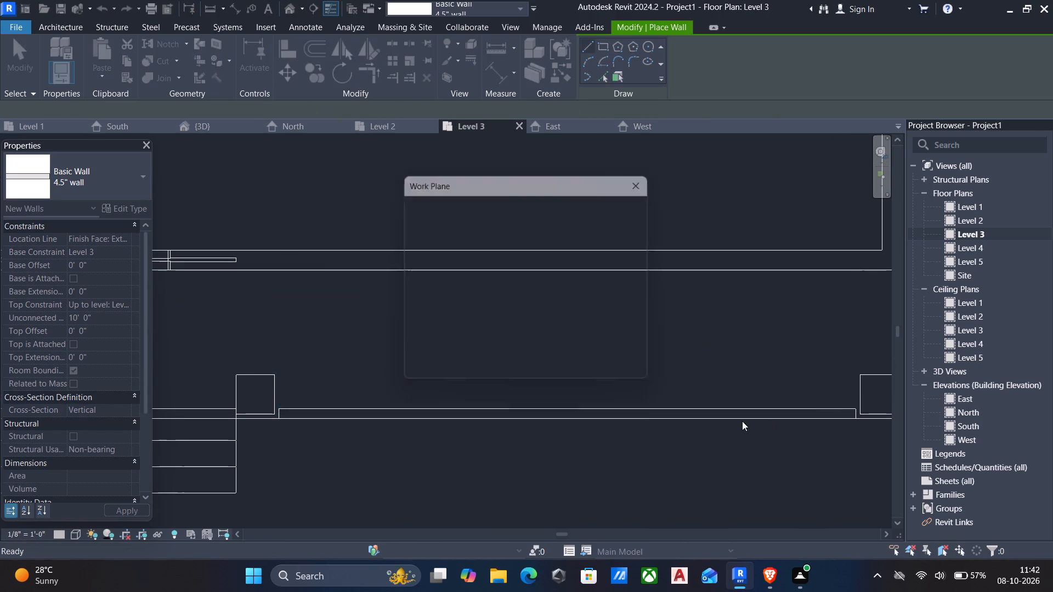
Align the west end of the eastern front wall with the east face of the column beside the entry steps.
scroll(702, 434, "down", 4)
middle_click_drag(692, 412, 698, 357)
type("al")
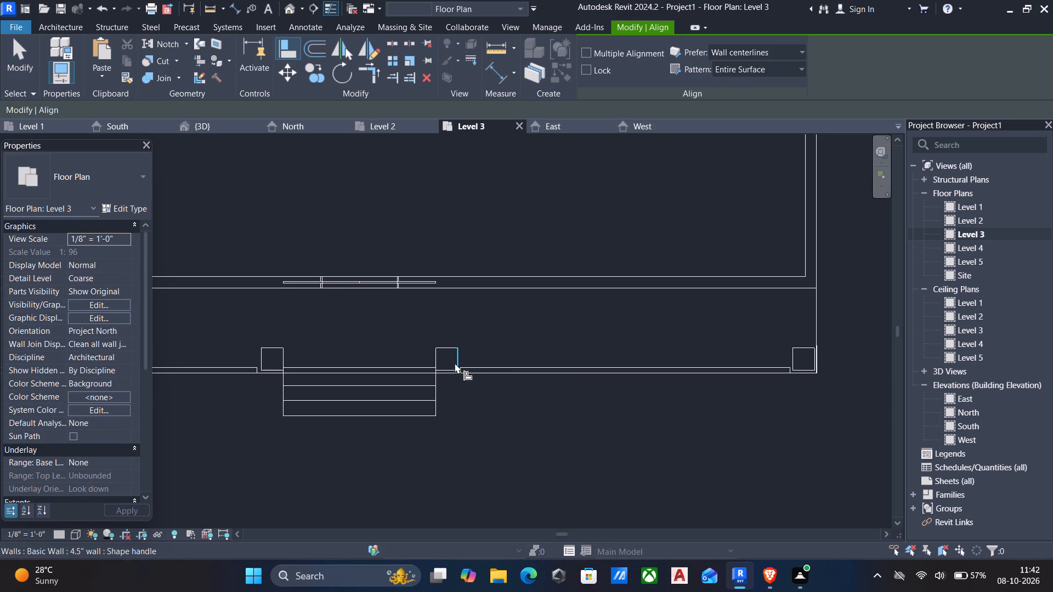
scroll(454, 362, "up", 1)
left_click(454, 362)
scroll(463, 370, "up", 3)
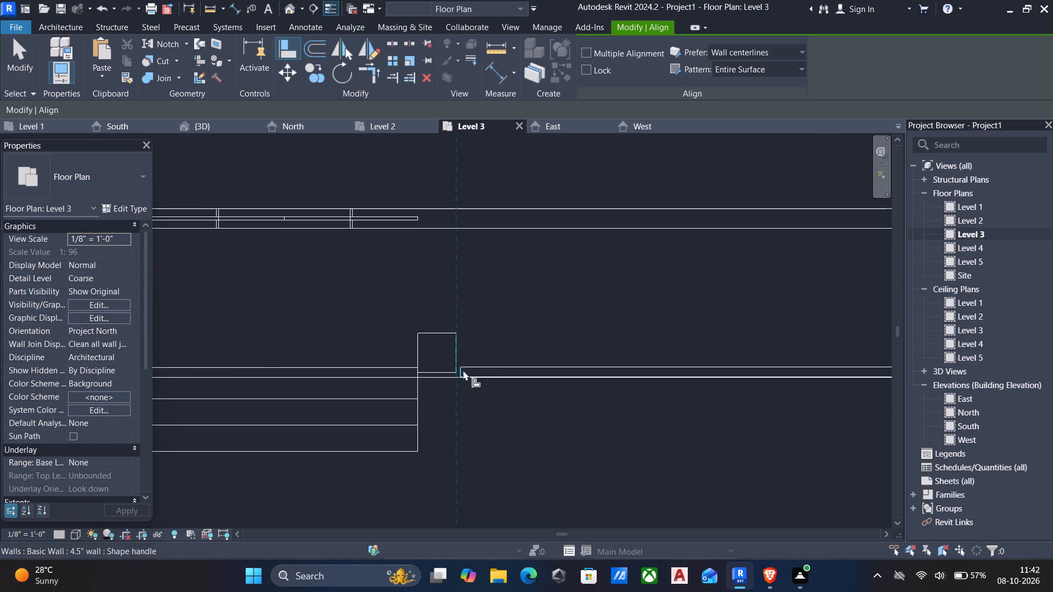
left_click(460, 372)
scroll(420, 369, "up", 5)
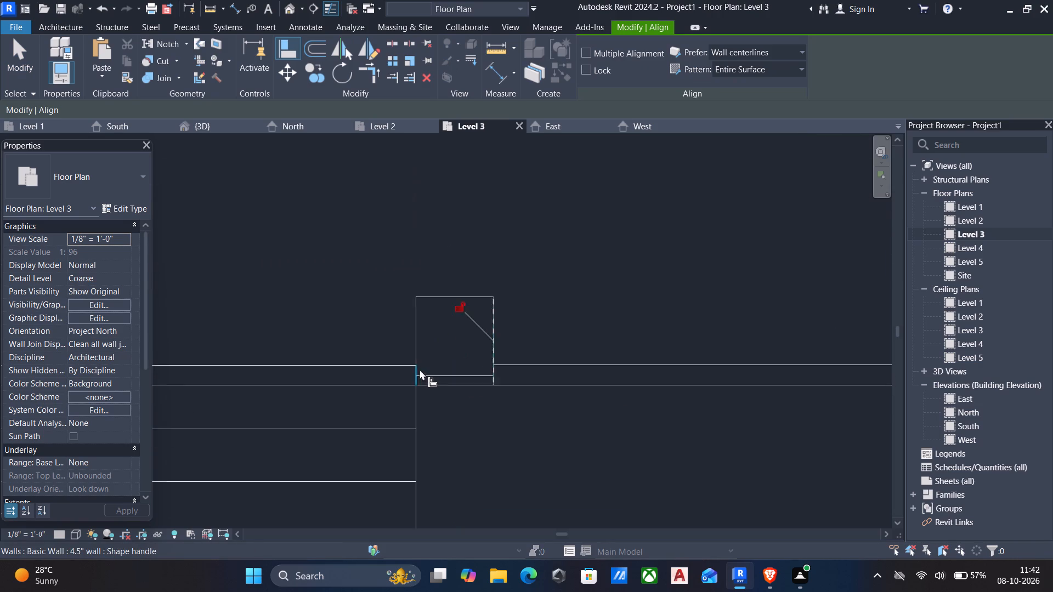
Align the east end of the eastern front wall with the inner face of the east corner column.
scroll(419, 371, "down", 6)
scroll(490, 395, "down", 8)
scroll(678, 402, "up", 11)
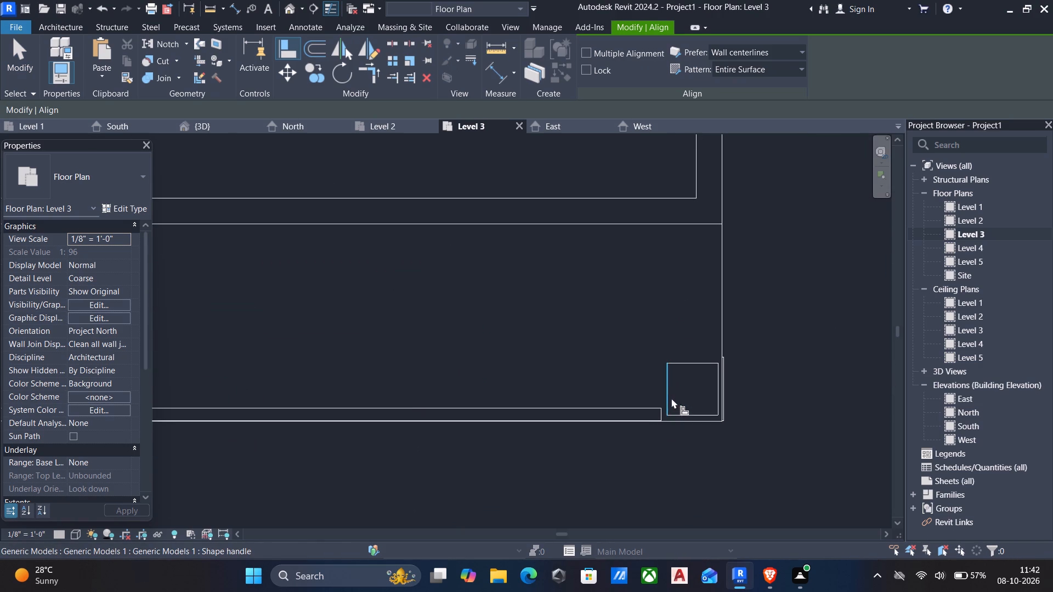
left_click(667, 399)
scroll(655, 418, "up", 2)
left_click(661, 414)
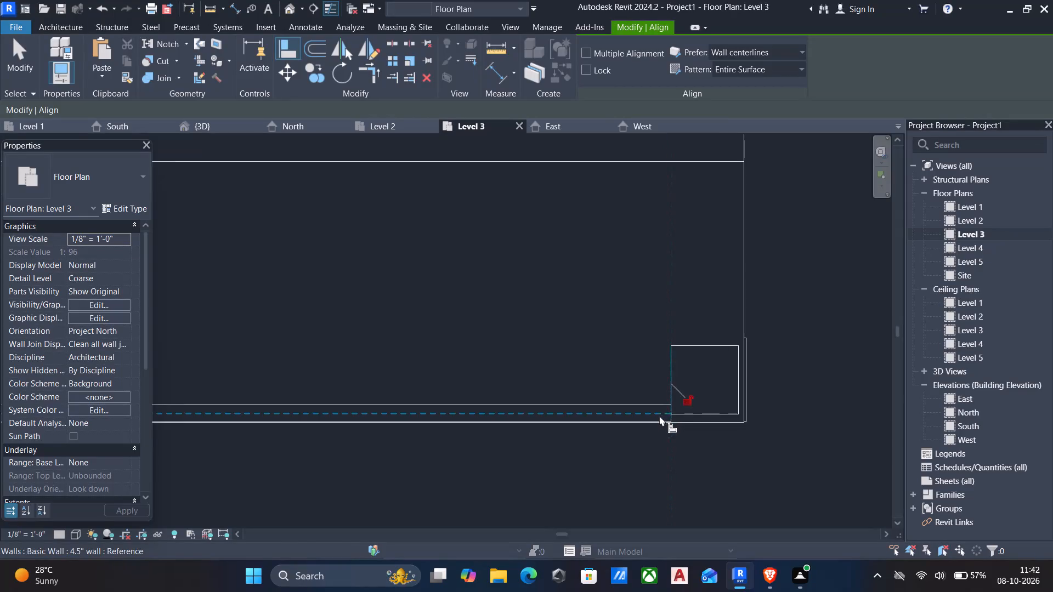
Align the east end of the western front wall with the west face of the column beside the entry steps.
scroll(641, 443, "down", 14)
middle_click_drag(602, 466, 711, 449)
scroll(376, 430, "up", 2)
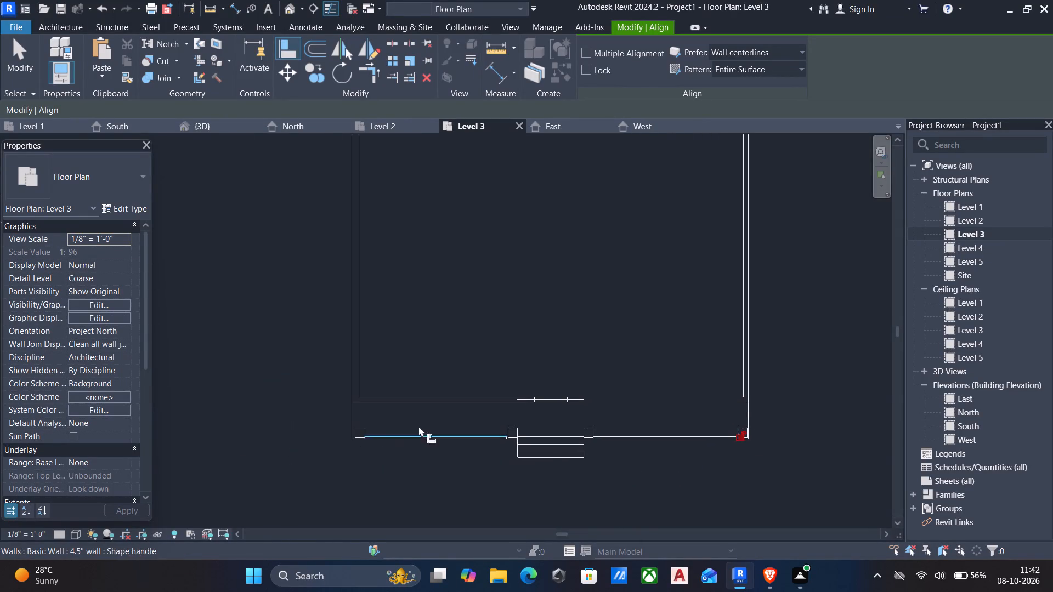
scroll(418, 426, "up", 3)
scroll(484, 476, "up", 5)
scroll(529, 429, "up", 1)
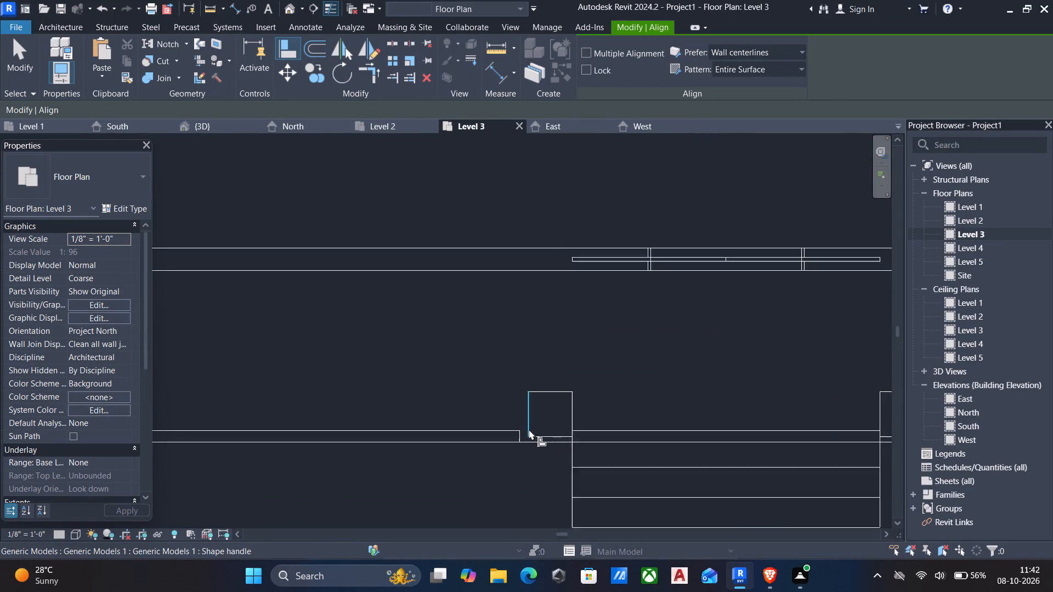
scroll(529, 429, "up", 3)
left_click(529, 429)
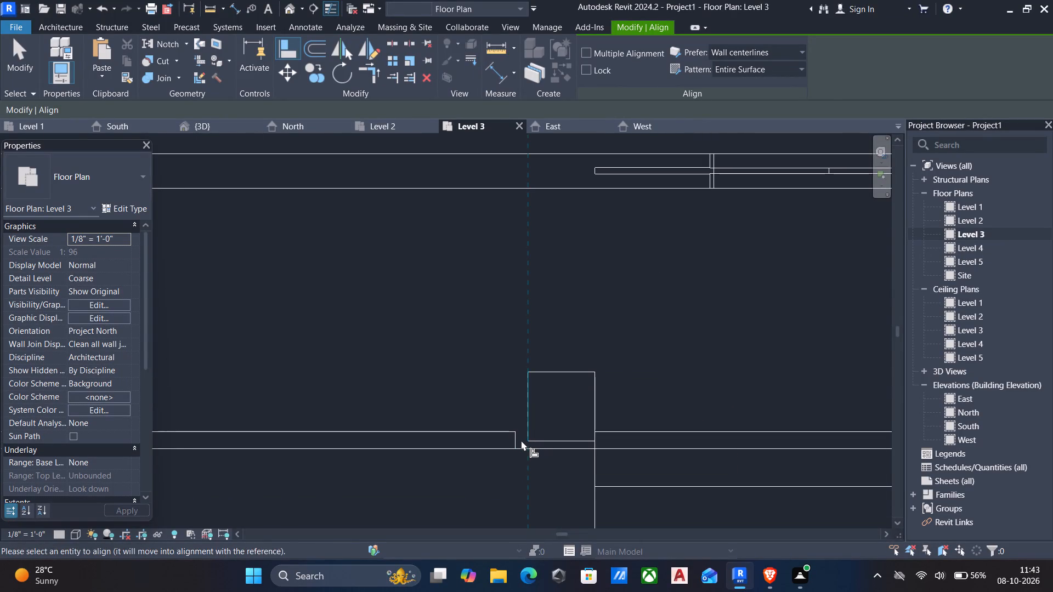
left_click(519, 442)
Align the west end of the western front wall with the inner face of the west corner column.
scroll(509, 454, "down", 6)
middle_click_drag(513, 459, 638, 442)
scroll(424, 471, "down", 4)
middle_click_drag(465, 471, 642, 462)
scroll(605, 463, "up", 5)
scroll(384, 426, "up", 12)
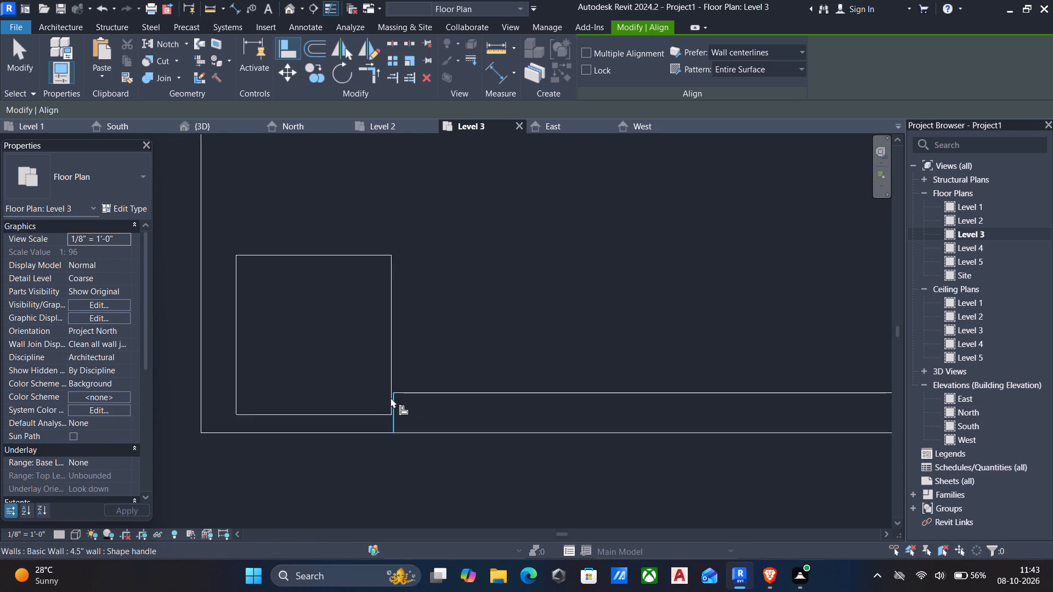
scroll(390, 397, "up", 3)
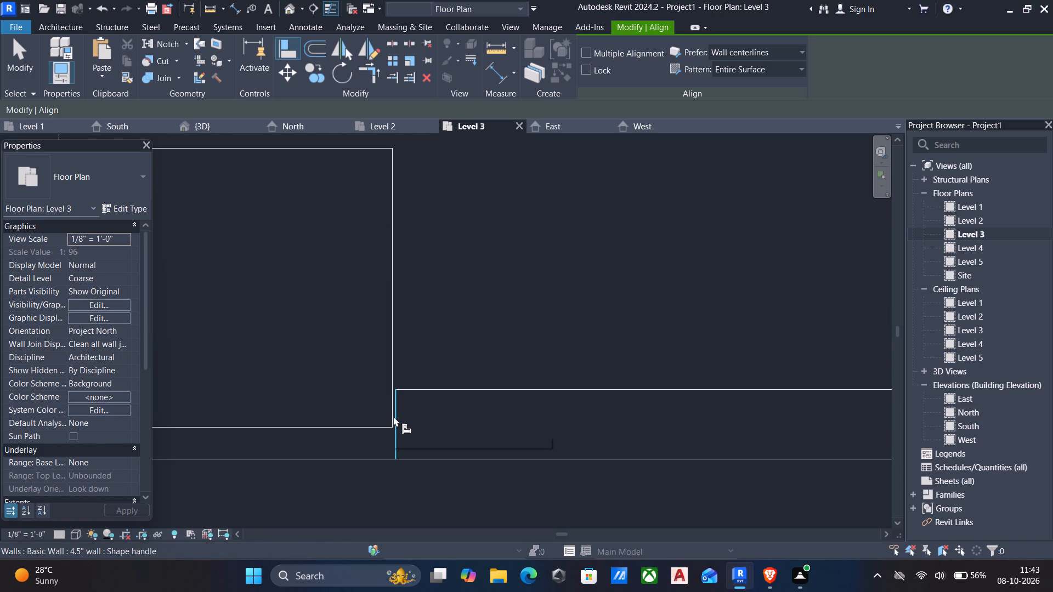
scroll(393, 416, "up", 4)
key("Escape")
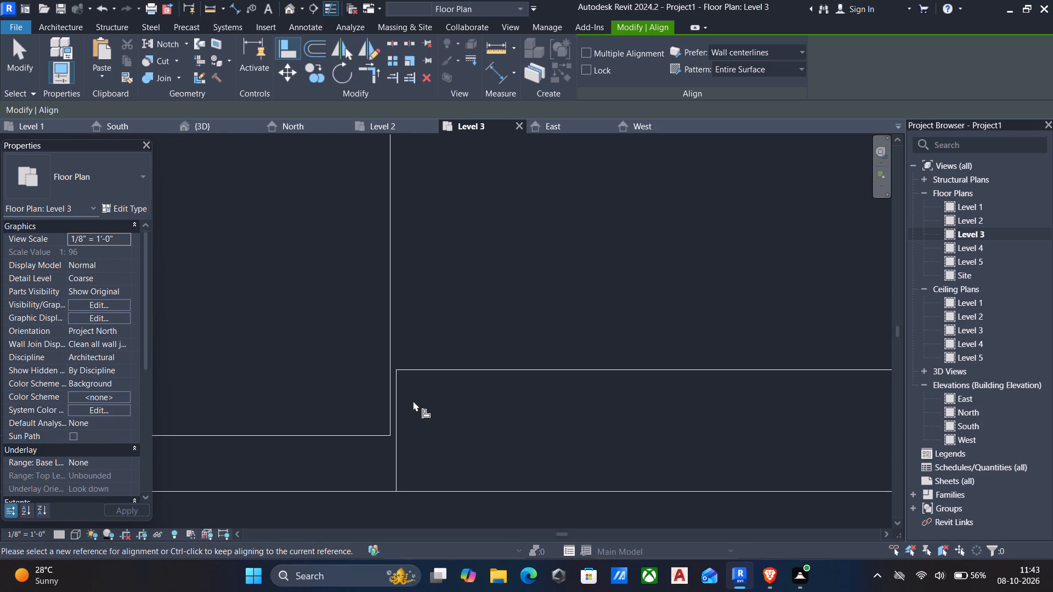
type("al")
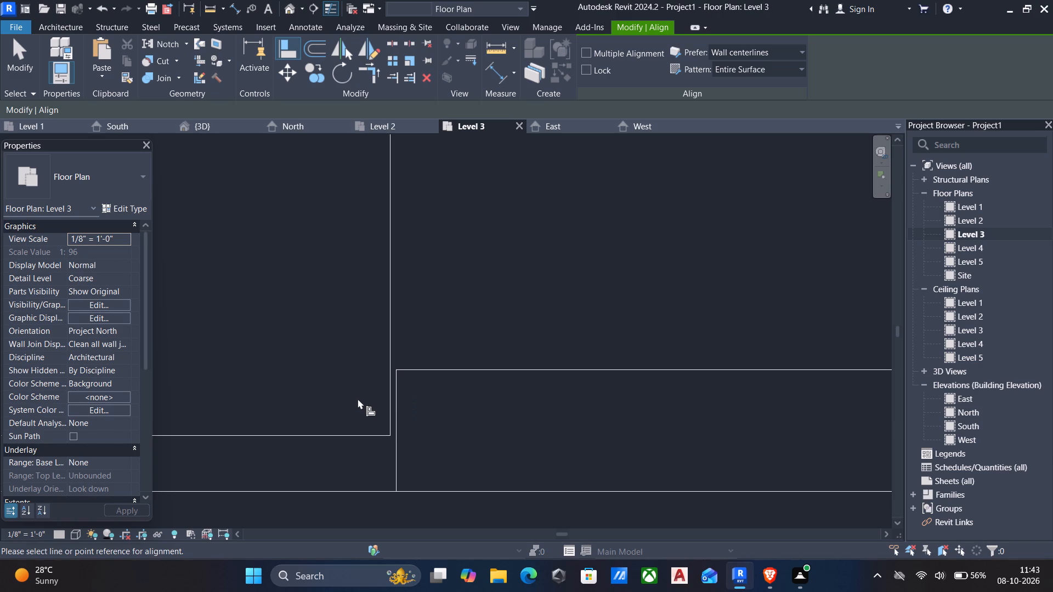
left_click(388, 414)
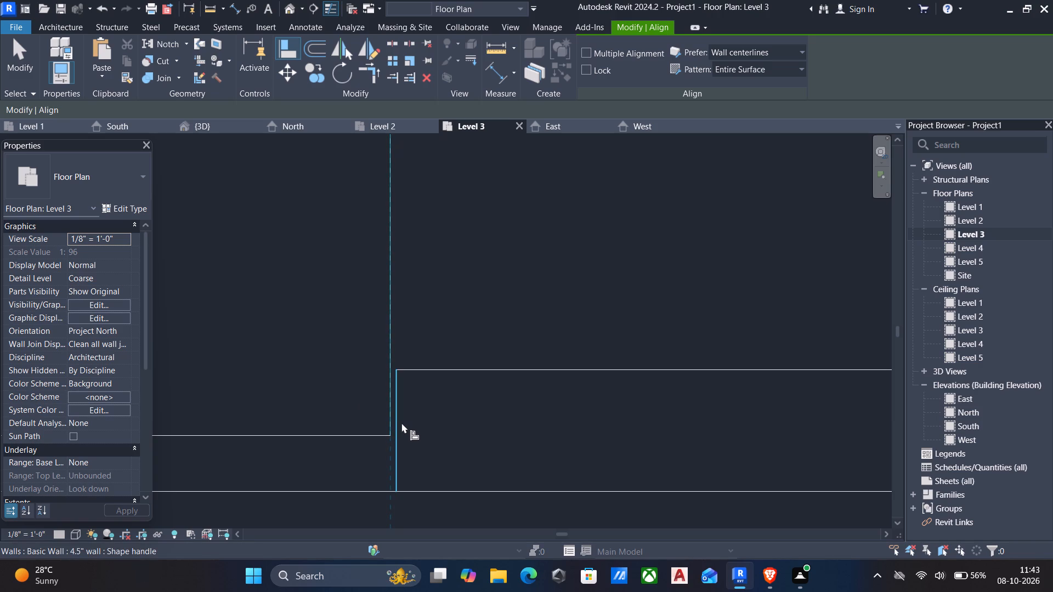
left_click(398, 420)
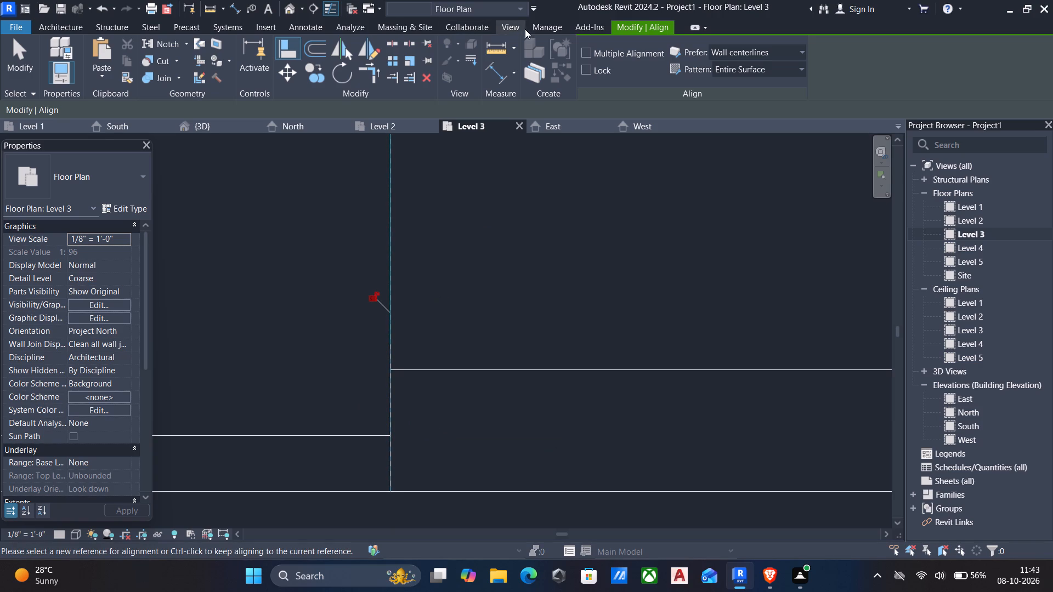
In the 3D view, set the top offset of all three 4.5" porch walls to -9'.
left_click(289, 7)
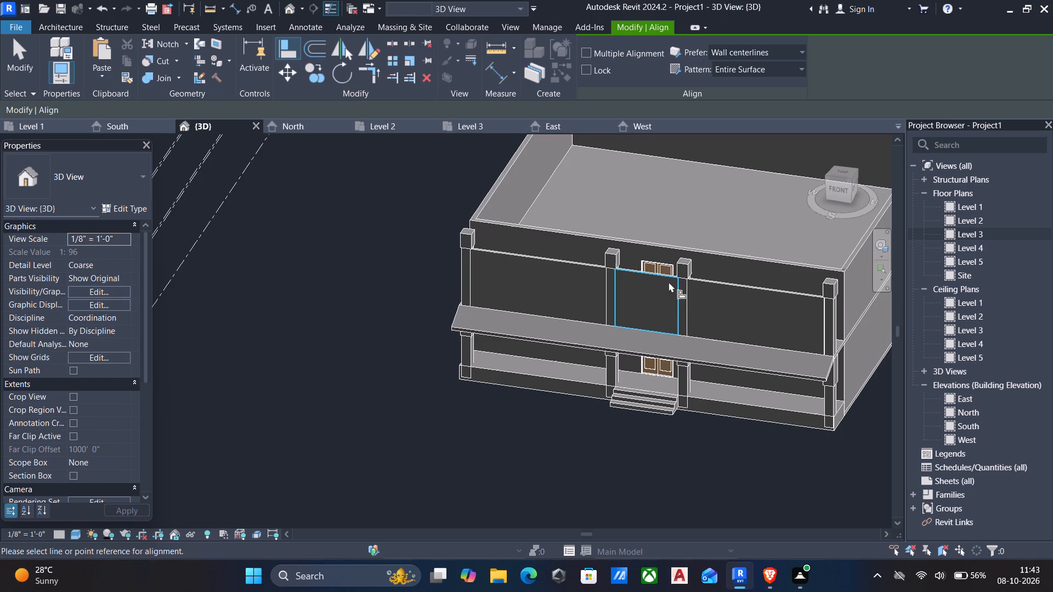
key("Return")
key("Escape")
left_click(632, 270)
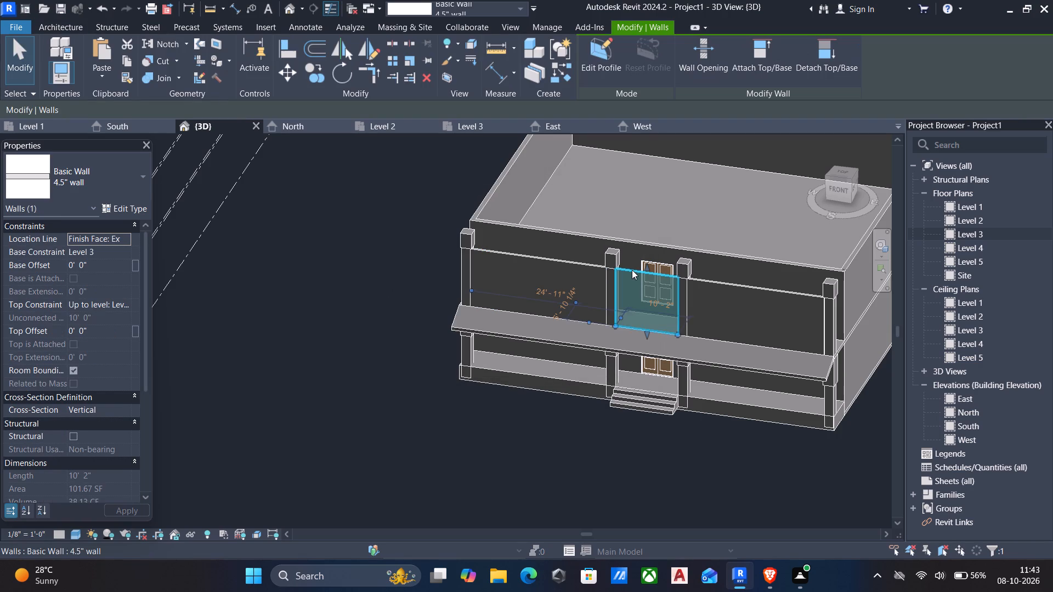
type("sa")
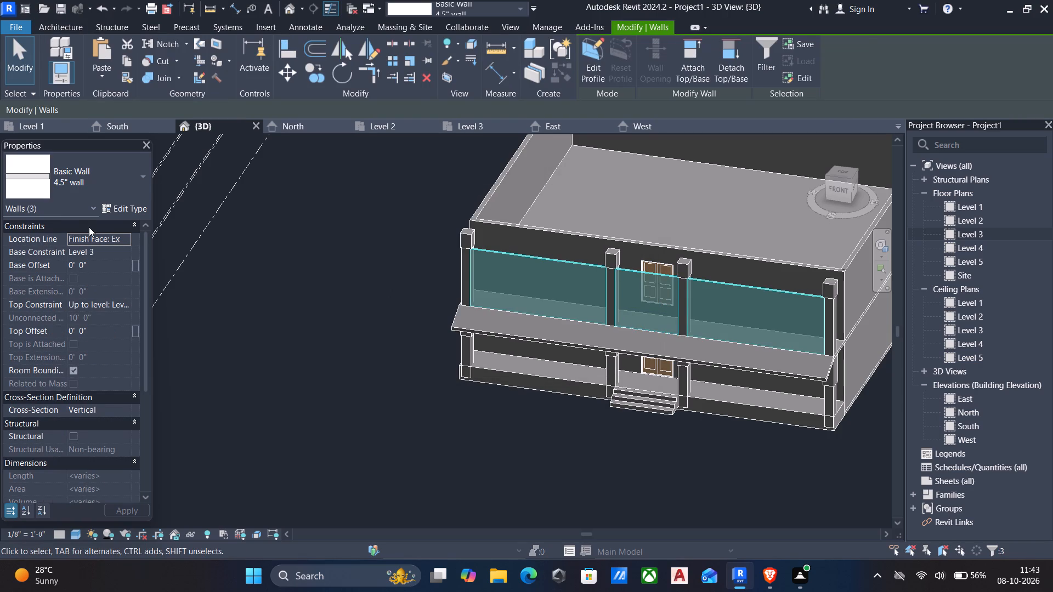
left_click(97, 328)
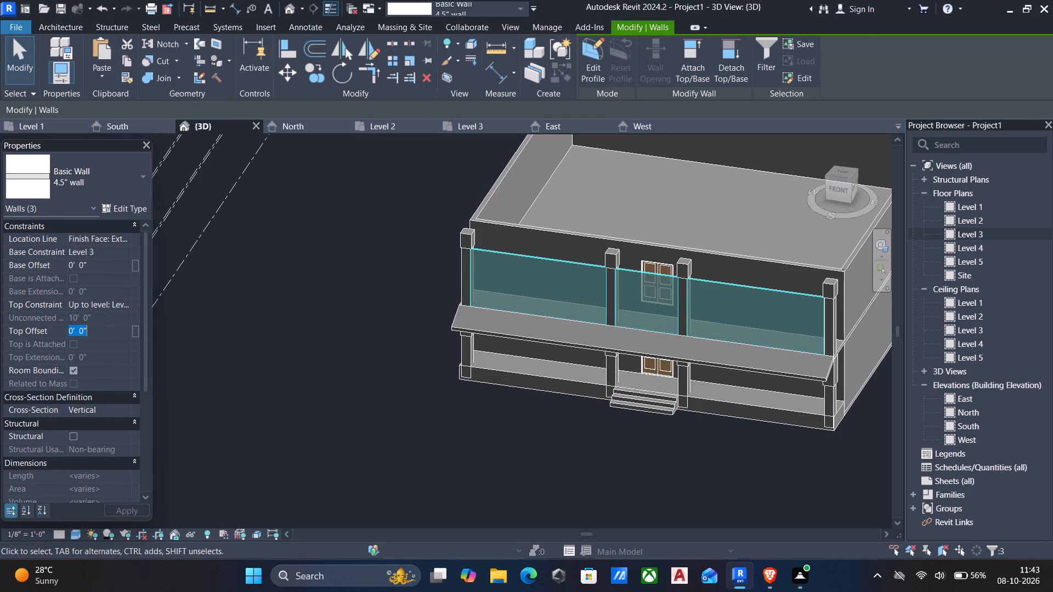
key("minus")
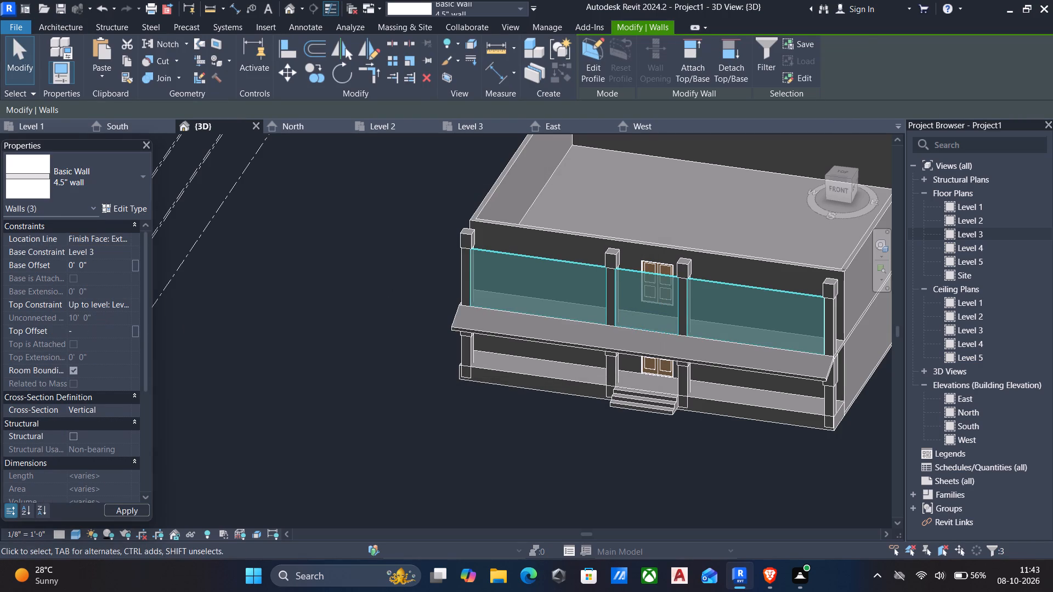
type("9'")
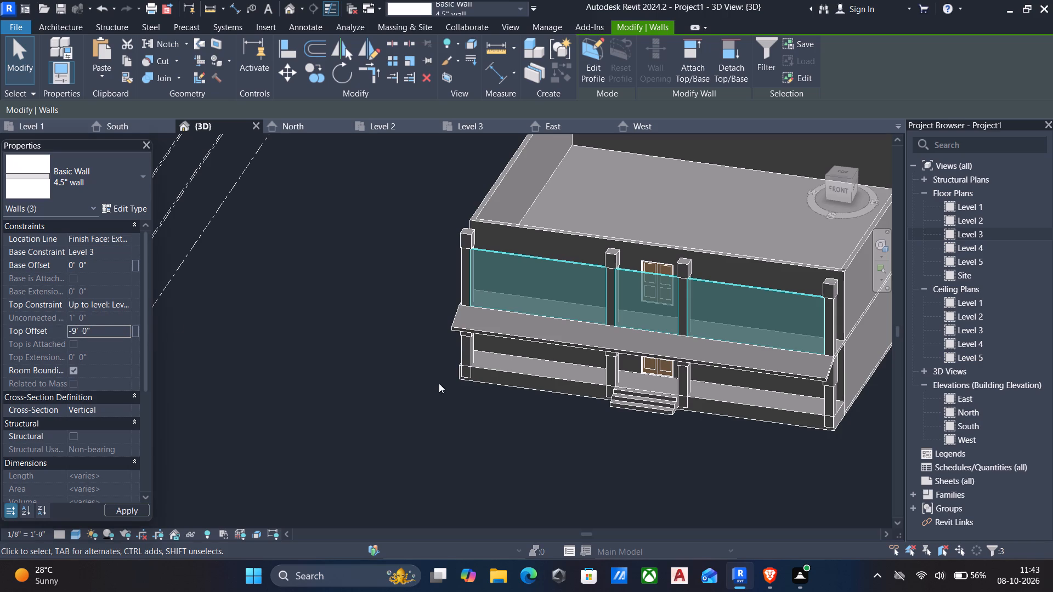
key("Return")
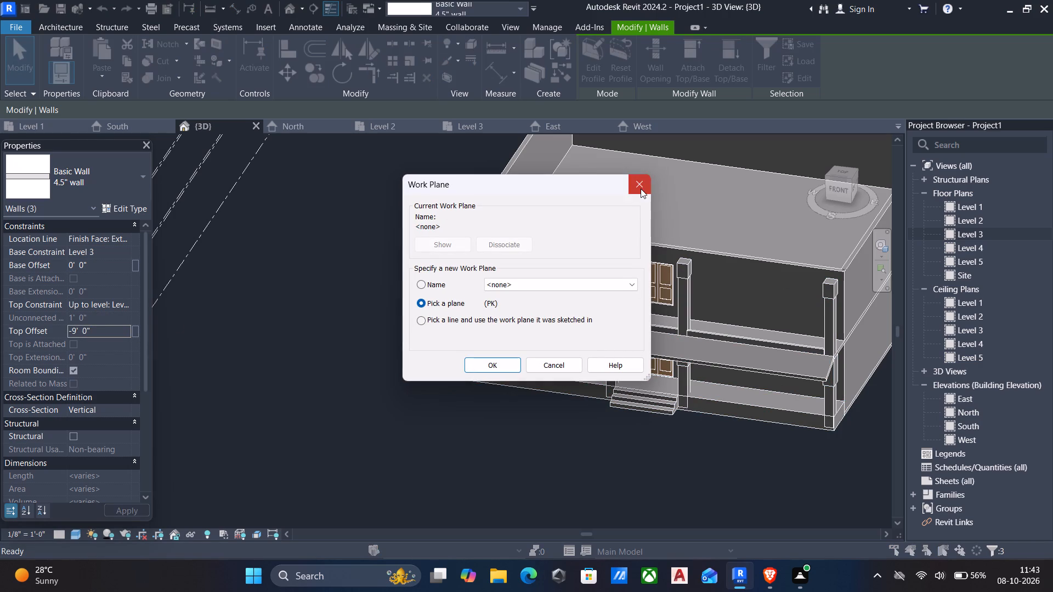
left_click(642, 190)
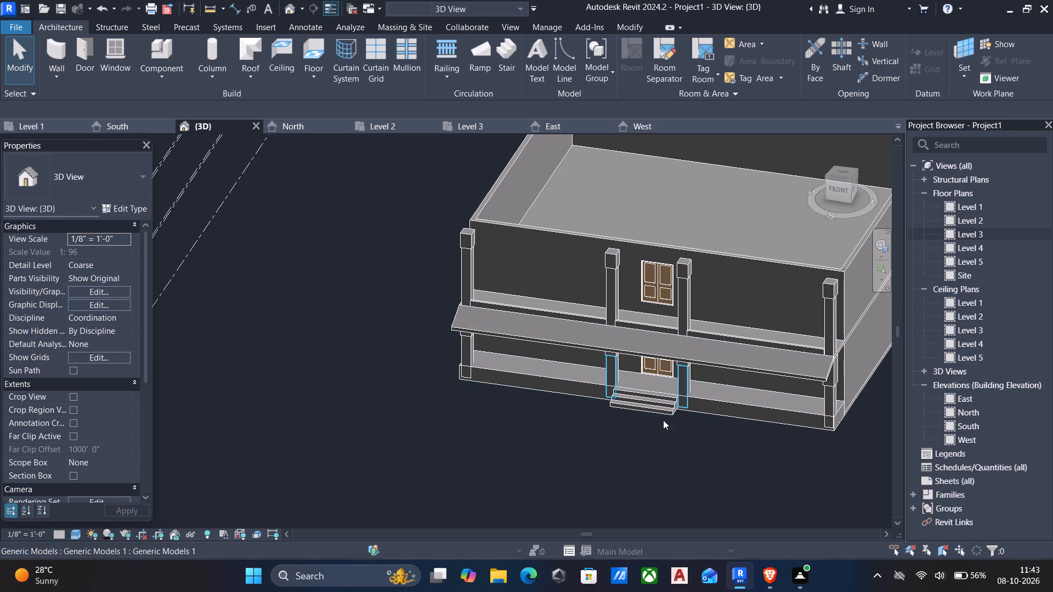
Align the front faces of the two upper-floor columns beside the entry with the front face of the low wall between them.
middle_click_drag(661, 375, 673, 371, "shift")
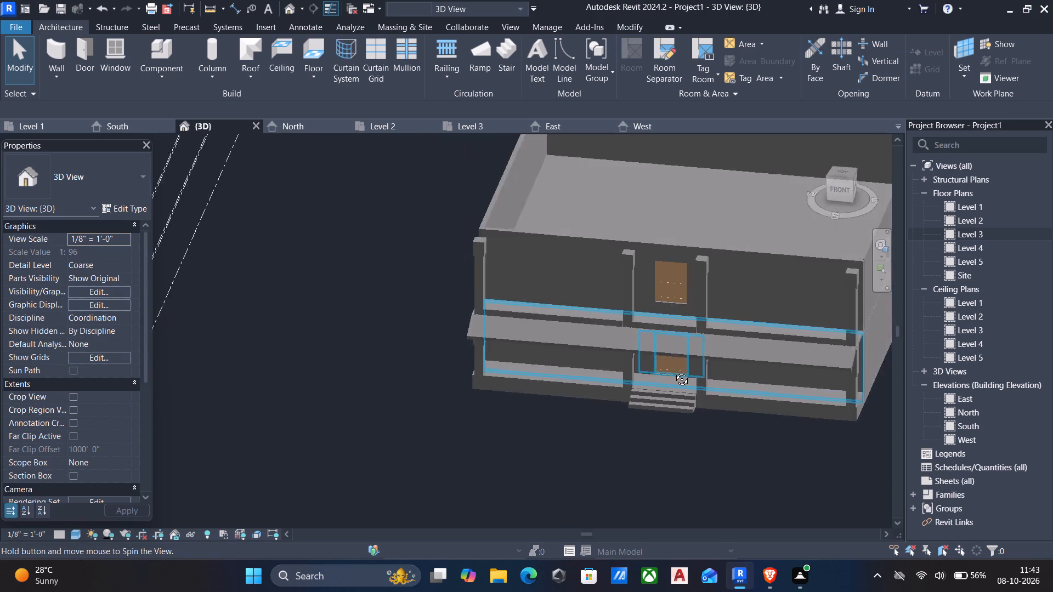
middle_click_drag(673, 371, 658, 319, "shift")
scroll(658, 319, "up", 6)
scroll(505, 264, "up", 4)
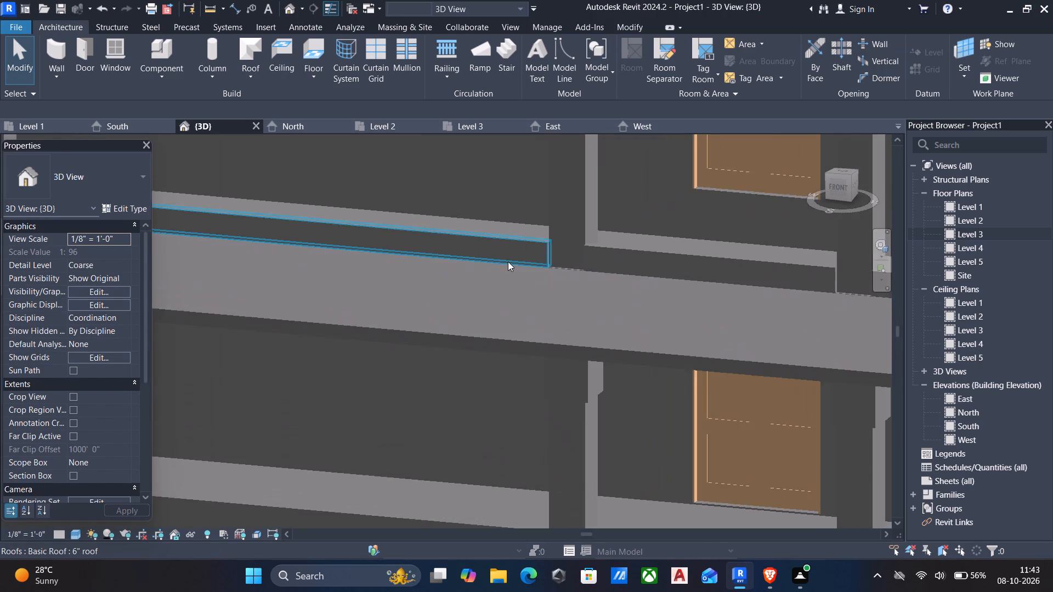
scroll(508, 261, "down", 6)
middle_click_drag(519, 266, 396, 287, "shift")
scroll(396, 287, "up", 6)
scroll(446, 219, "down", 3)
middle_click_drag(446, 219, 501, 345)
scroll(501, 344, "up", 5)
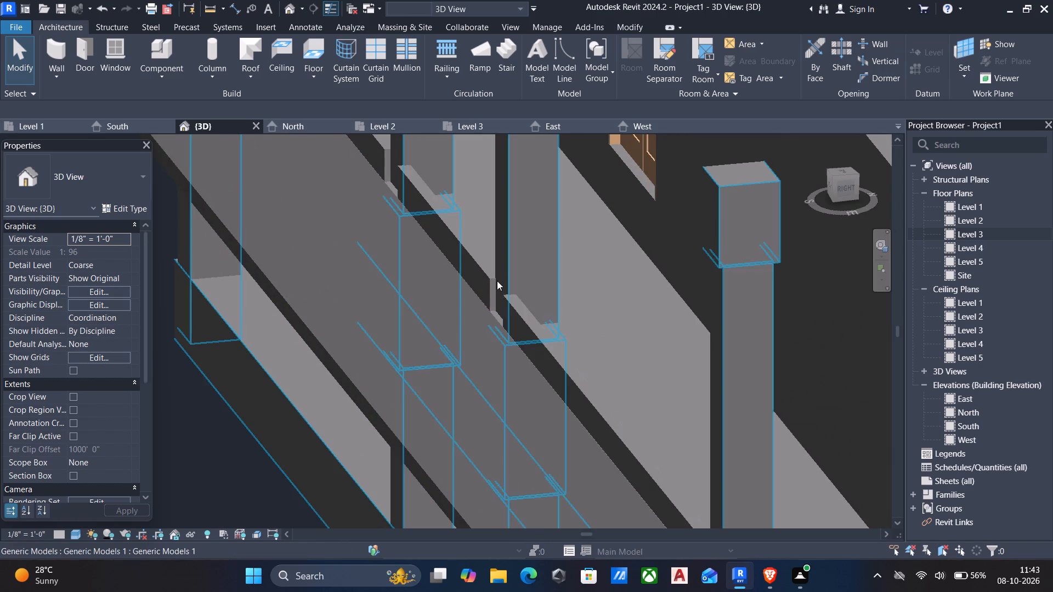
scroll(499, 290, "up", 5)
left_click(515, 257)
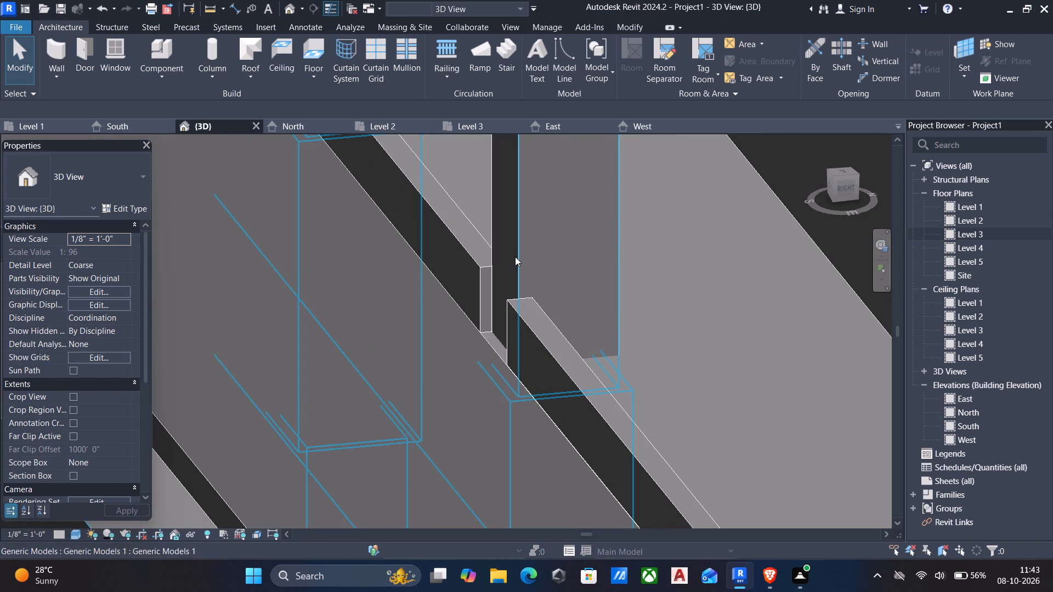
scroll(489, 267, "down", 3)
key("Escape")
type("al")
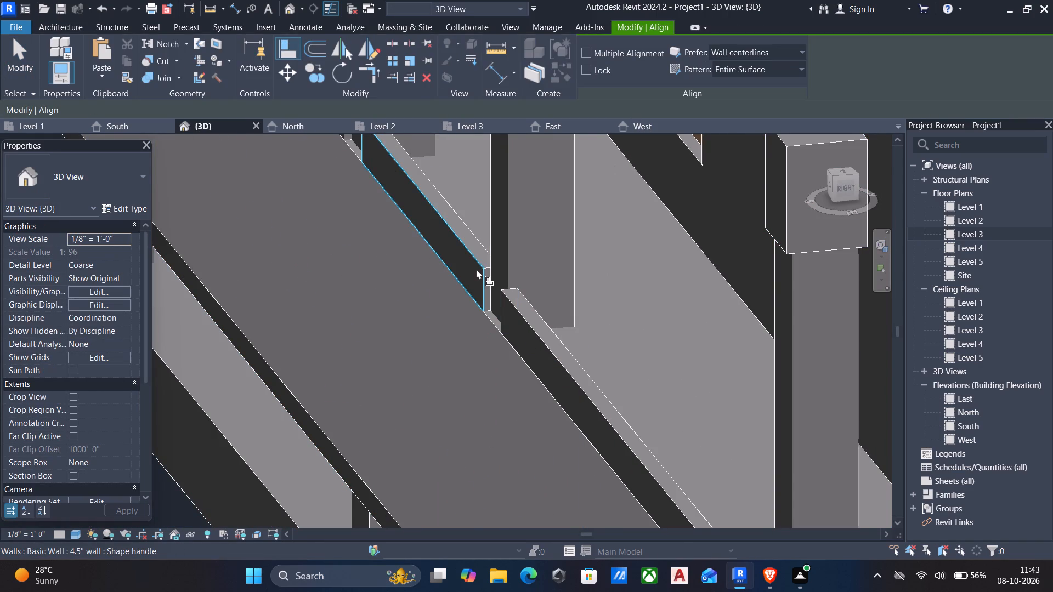
left_click(480, 278)
key("Escape")
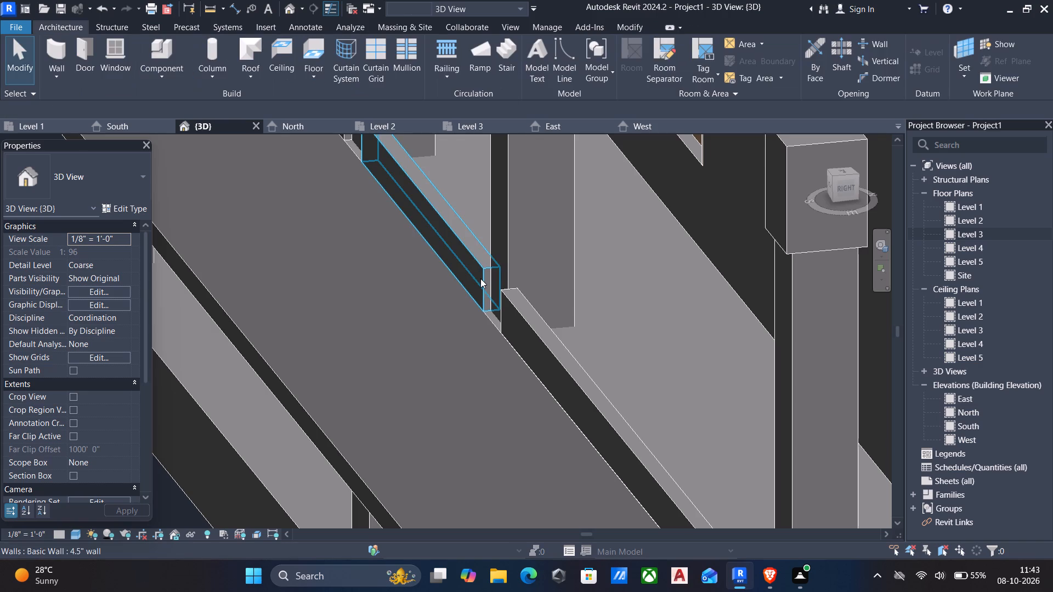
type("al")
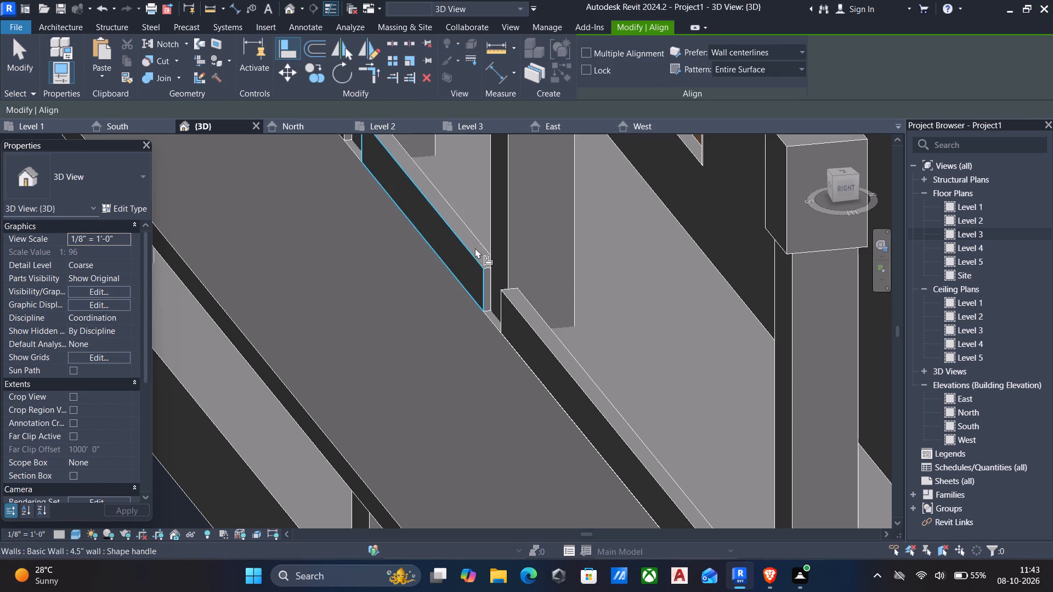
left_click(476, 264)
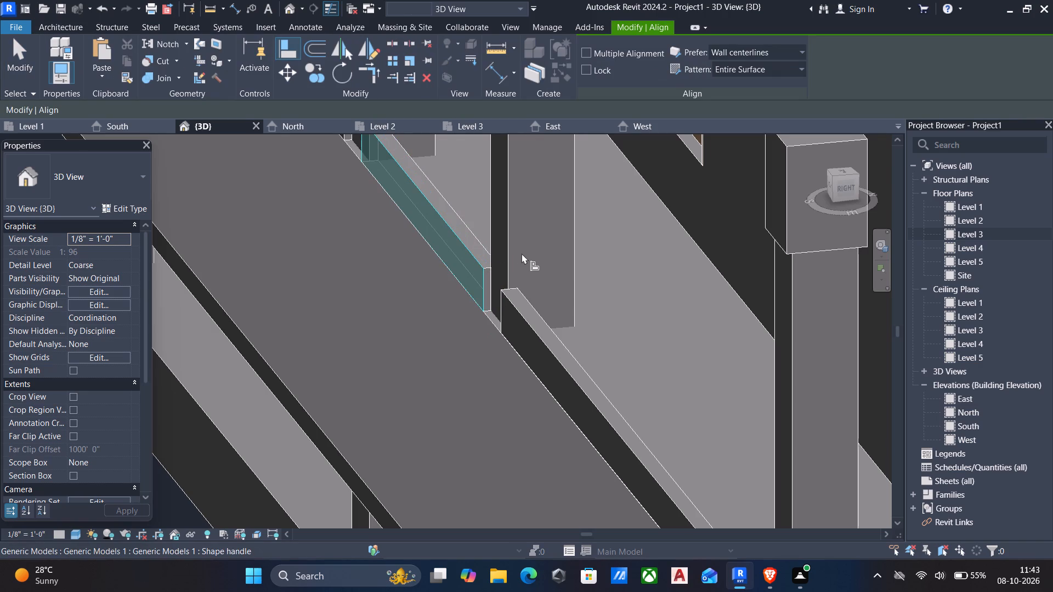
left_click(505, 253)
Align the front faces of the two ground-floor columns beside the entry steps with the eastern low wall's front face.
scroll(504, 258, "down", 6)
middle_click_drag(499, 304, 520, 275)
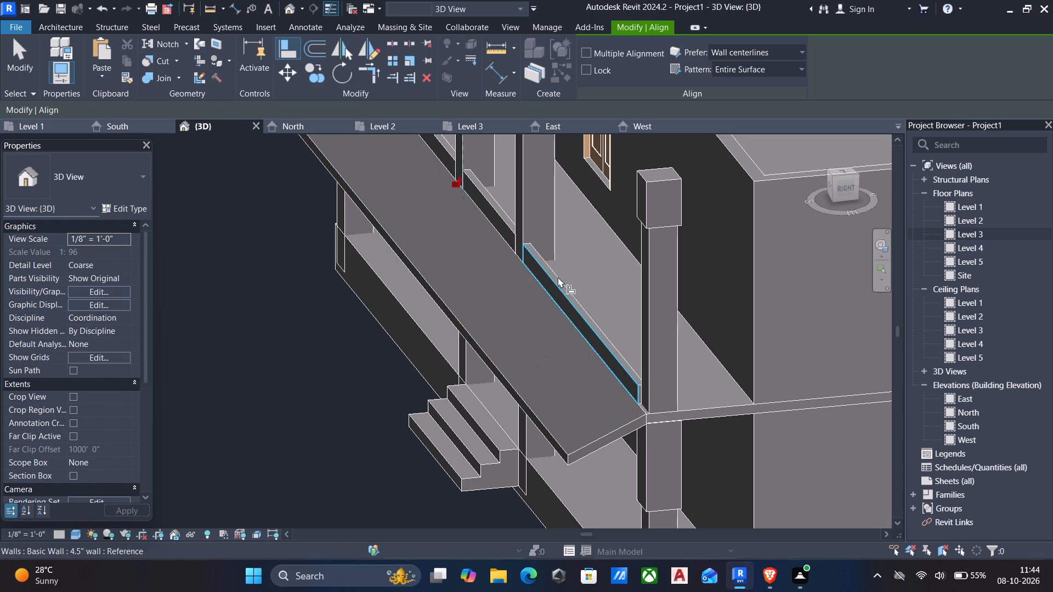
left_click(550, 285)
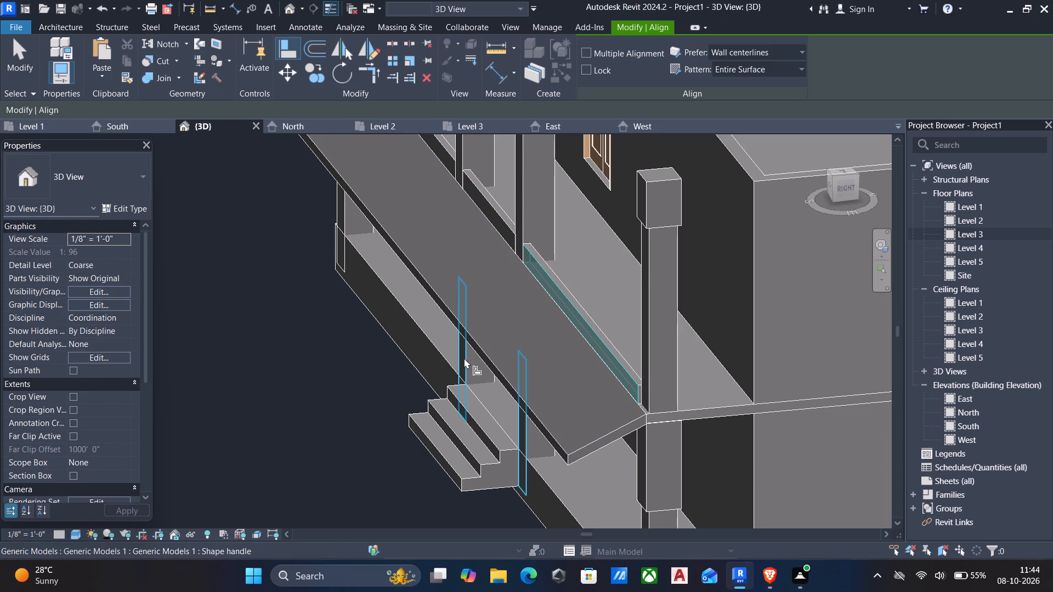
left_click(464, 358)
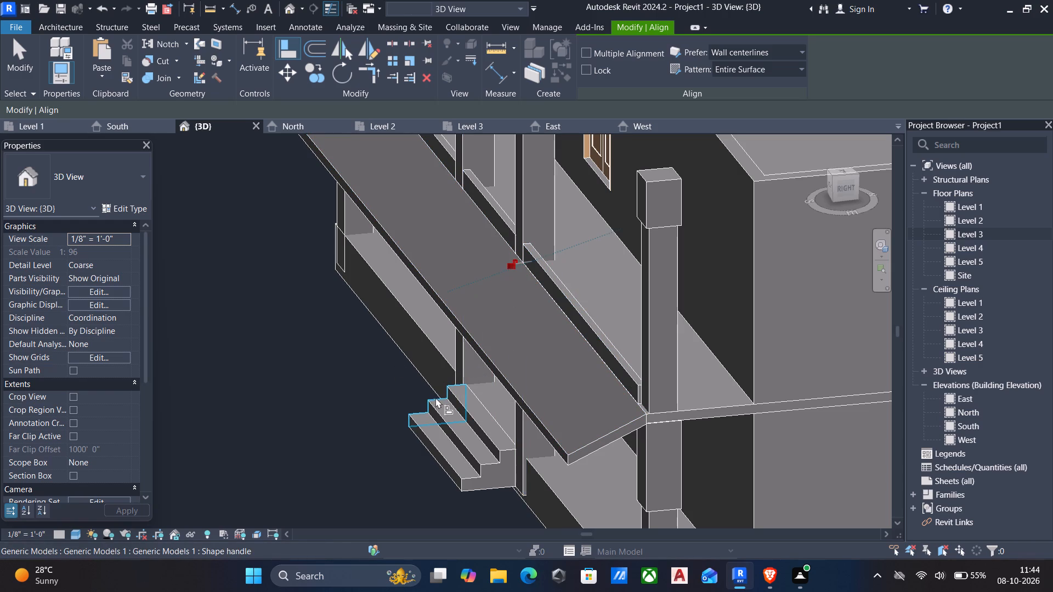
Align the front face of the ground-floor west corner column with the western low wall's front face.
scroll(372, 237, "down", 2)
middle_click_drag(372, 237, 426, 368)
scroll(426, 368, "up", 1)
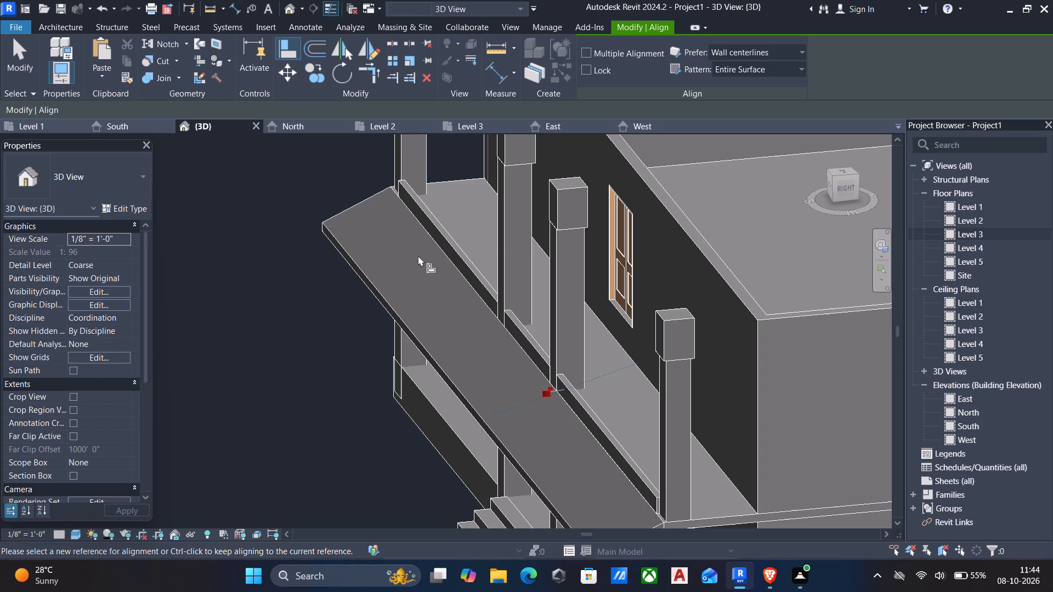
left_click(439, 236)
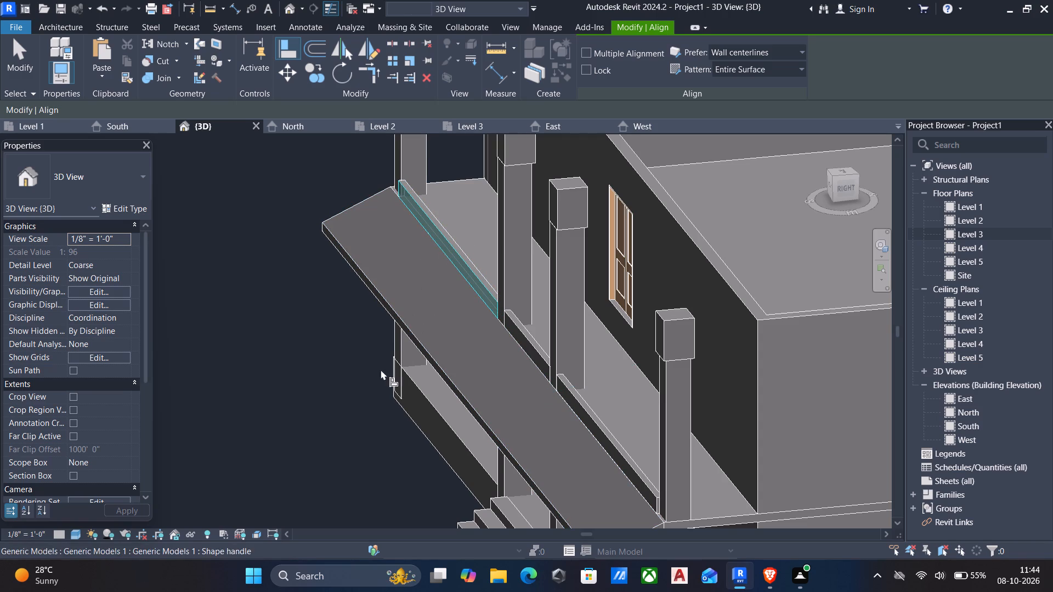
left_click(402, 348)
Examine the porch columns, low walls and sloped roof from several angles for columns not yet flush with the walls.
scroll(402, 349, "down", 4)
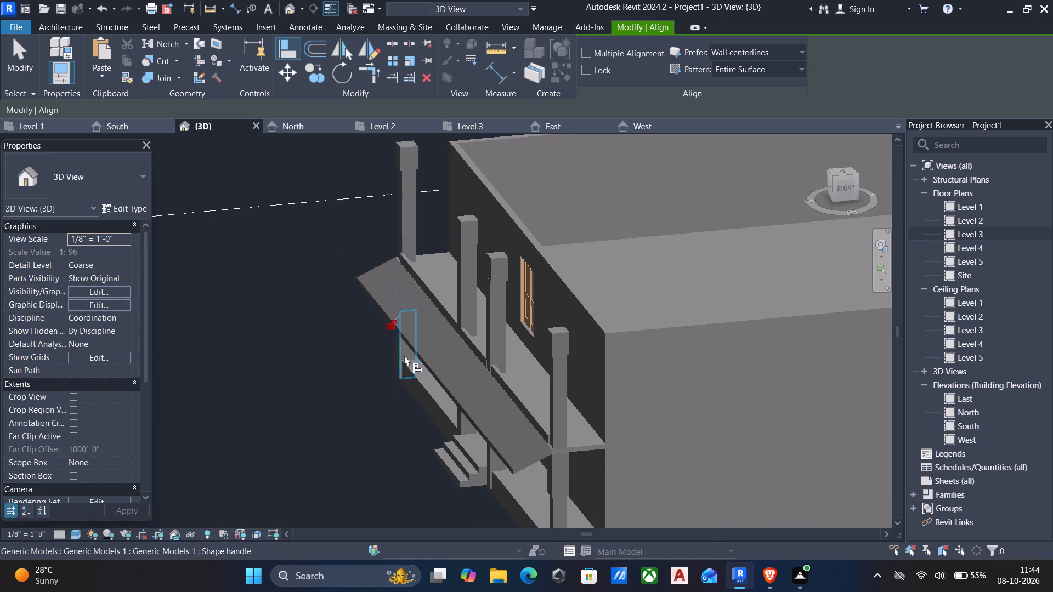
scroll(462, 253, "up", 4)
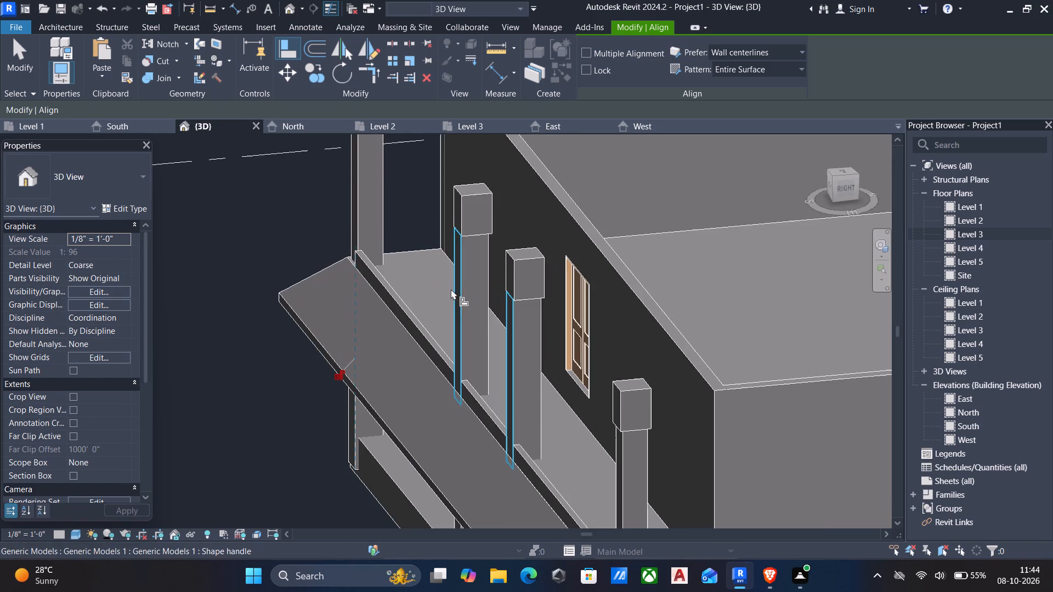
scroll(464, 226, "up", 6)
key("Escape")
scroll(448, 280, "down", 2)
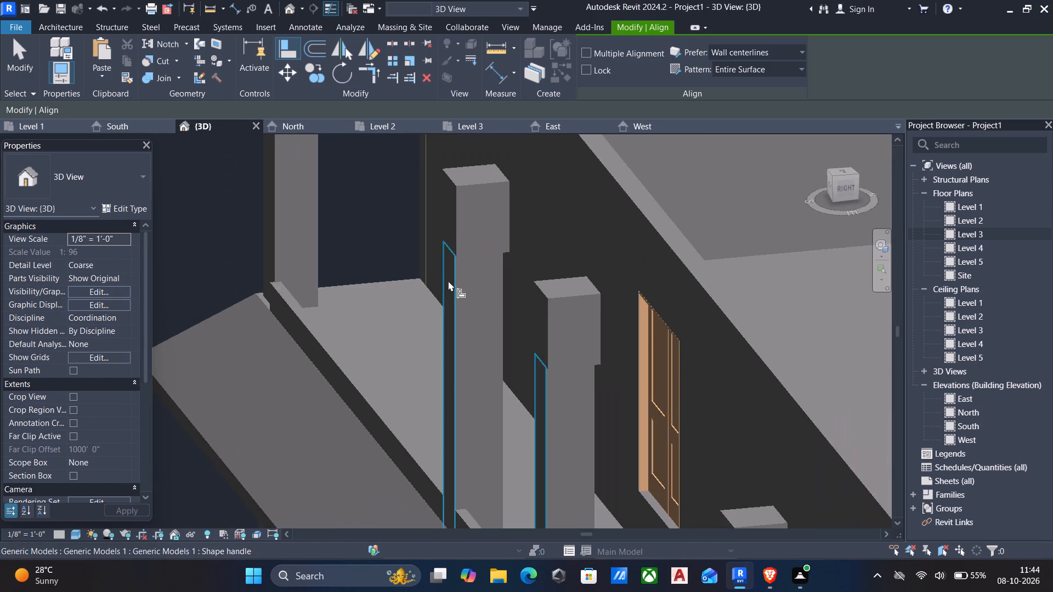
middle_click_drag(448, 281, 465, 203)
scroll(465, 201, "up", 5)
scroll(410, 240, "down", 2)
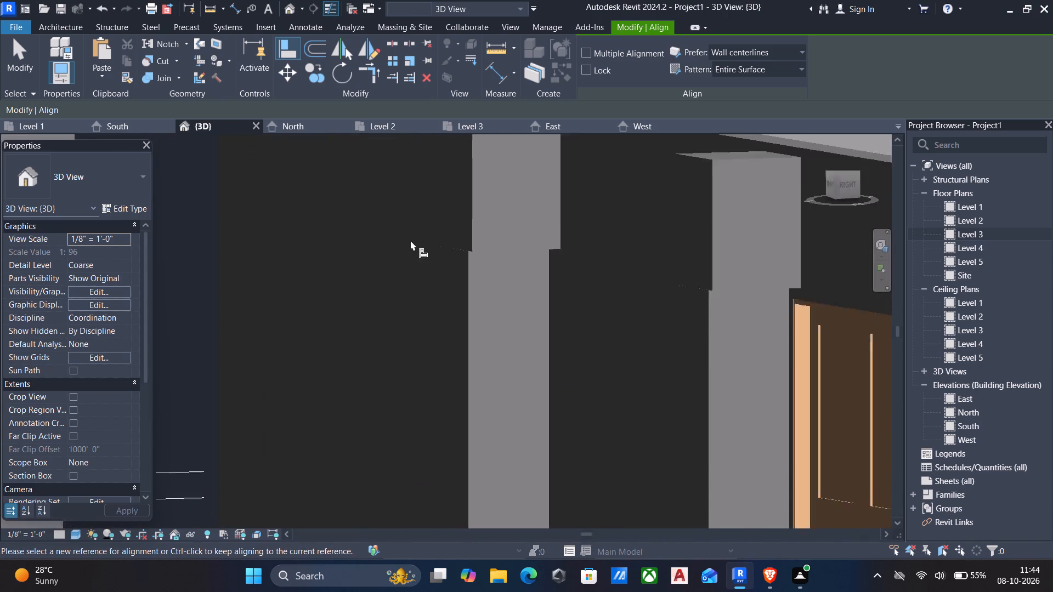
scroll(410, 240, "down", 1)
middle_click_drag(410, 240, 439, 234, "shift")
scroll(440, 243, "down", 5)
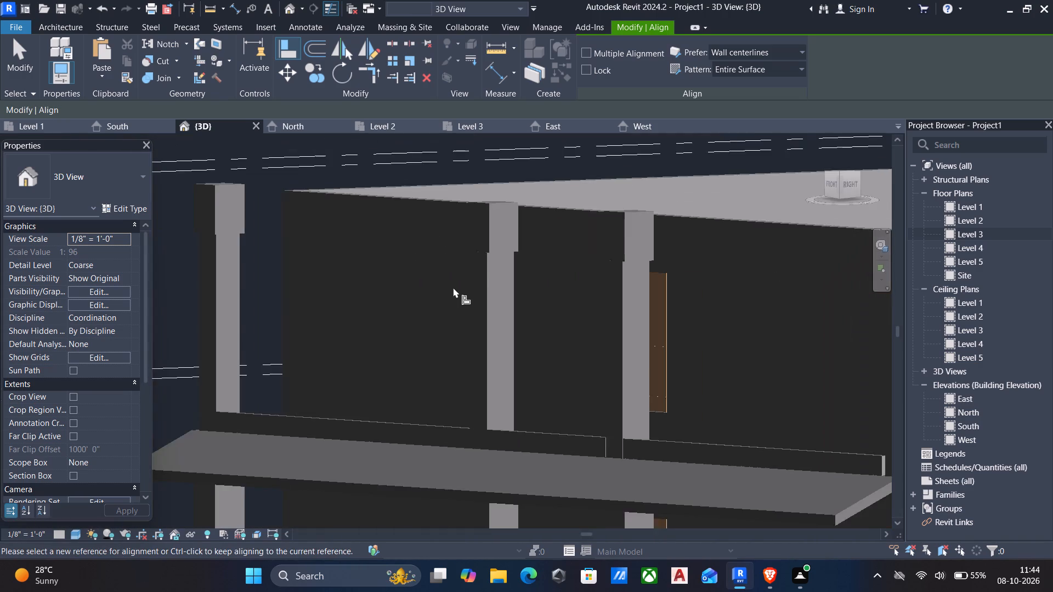
scroll(453, 287, "down", 6)
middle_click_drag(475, 311, 421, 327, "shift")
scroll(461, 394, "up", 3)
scroll(456, 428, "down", 5)
middle_click_drag(456, 443, 481, 397)
scroll(483, 394, "up", 1)
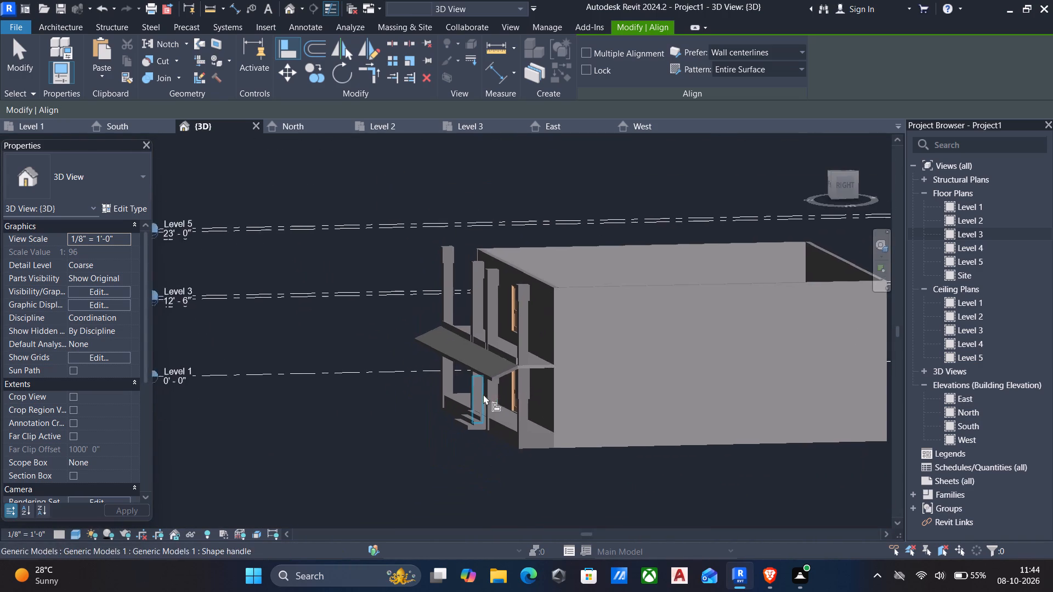
Align the front face of the upper-floor east corner column with the adjoining eastern low wall's front face.
scroll(483, 394, "up", 1)
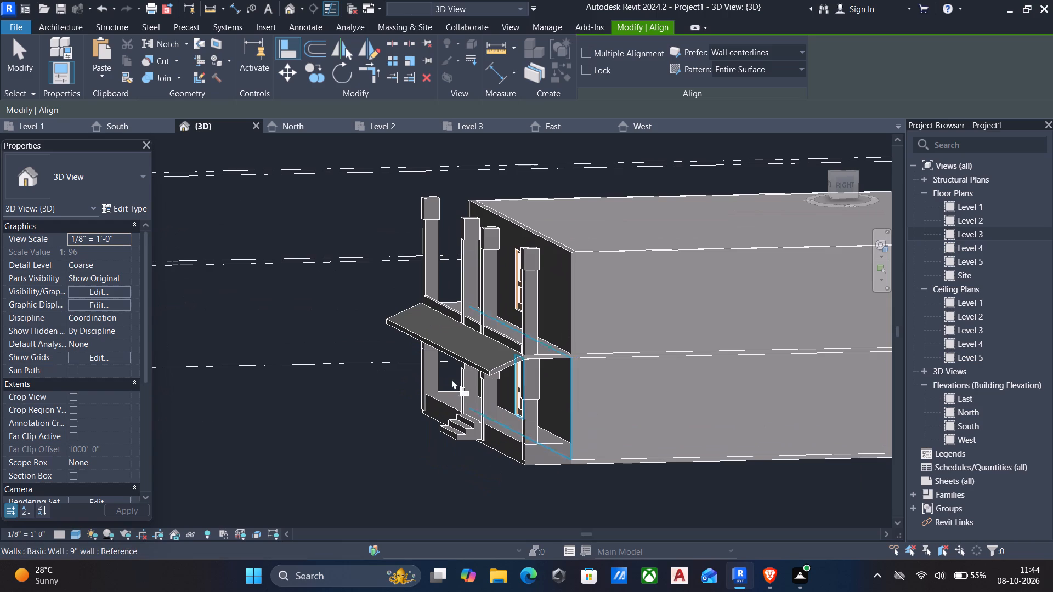
scroll(442, 377, "down", 2)
scroll(446, 371, "up", 6)
scroll(533, 336, "up", 5)
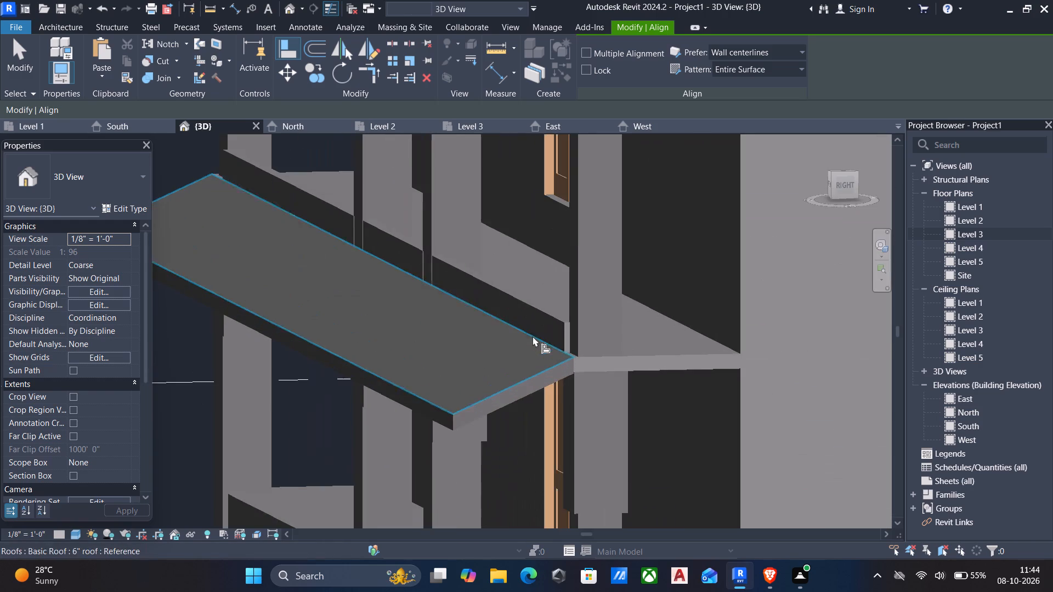
scroll(621, 317, "up", 4)
key("a")
key("l")
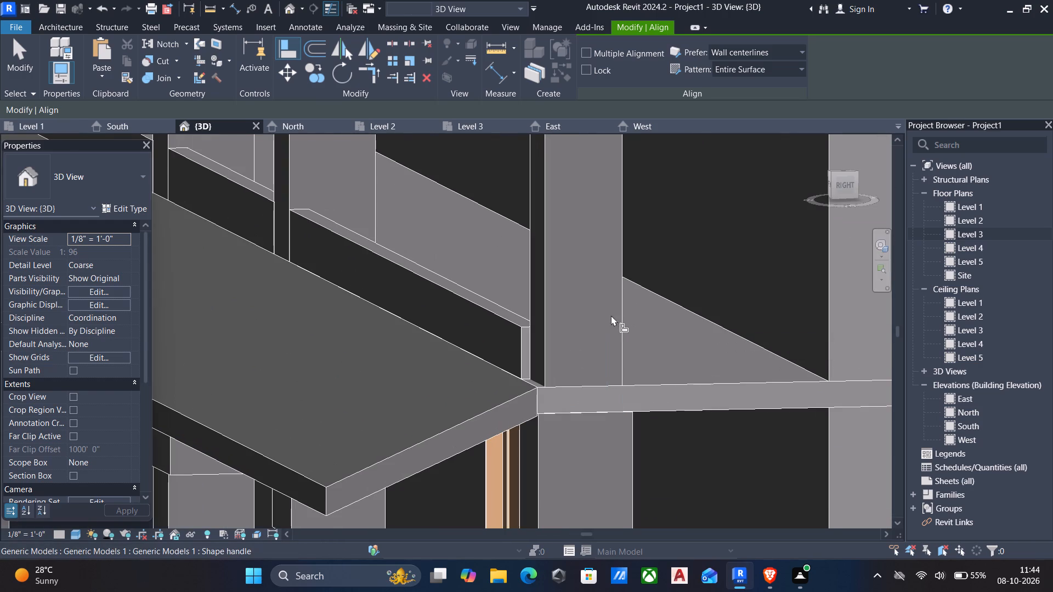
left_click(492, 312)
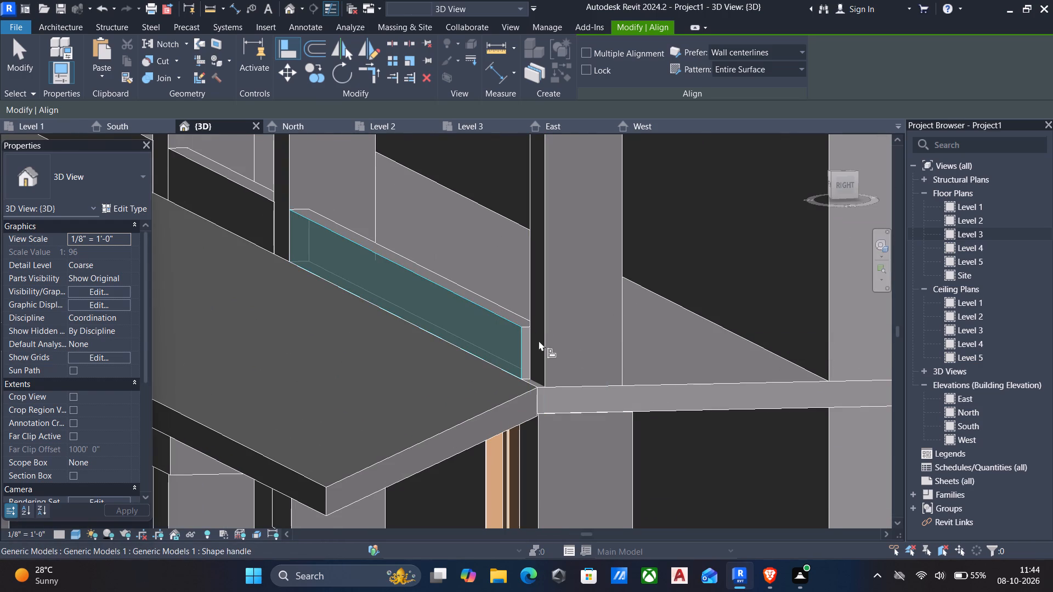
left_click(539, 340)
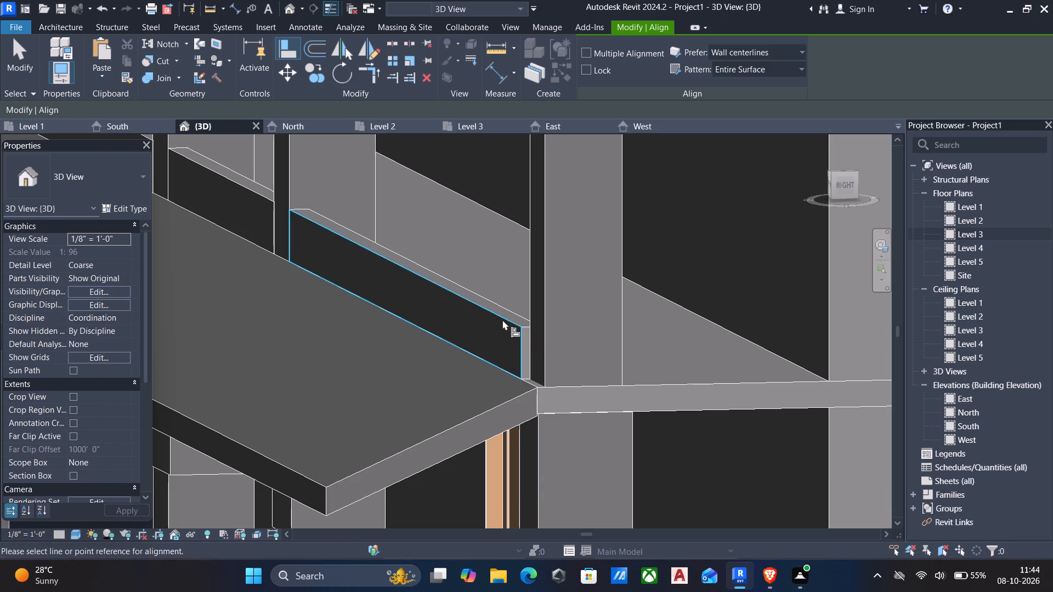
left_click(502, 320)
left_click(545, 346)
scroll(545, 346, "down", 6)
key("Escape")
scroll(537, 361, "down", 5)
Align the front face of the upper-floor west corner column with the western low wall's front face and finish aligning.
middle_click_drag(536, 366, 632, 386, "shift")
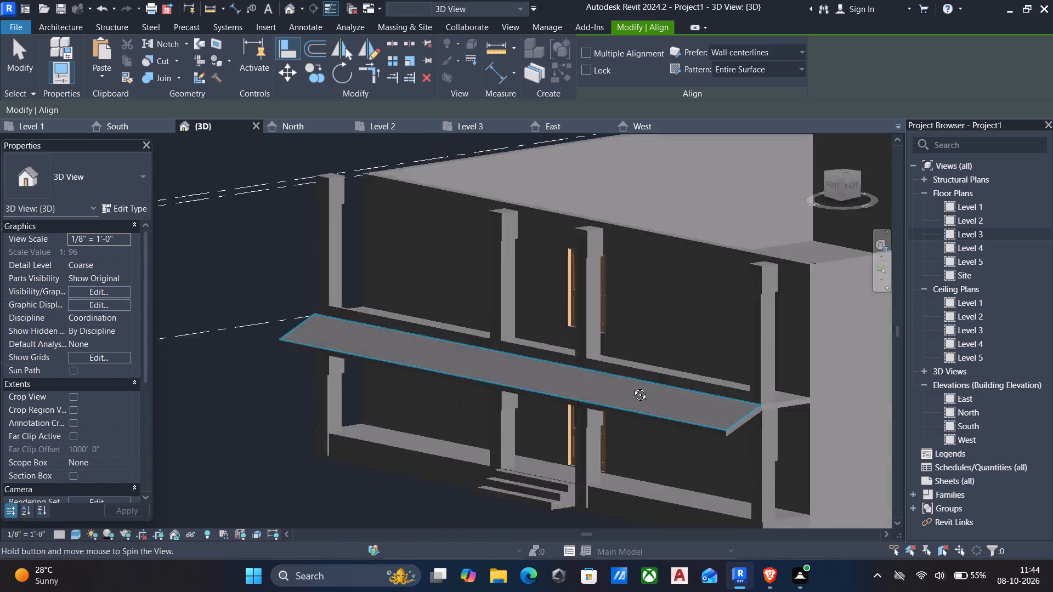
middle_click_drag(632, 386, 673, 403, "shift")
scroll(304, 410, "up", 5)
middle_click_drag(432, 334, 451, 355, "shift")
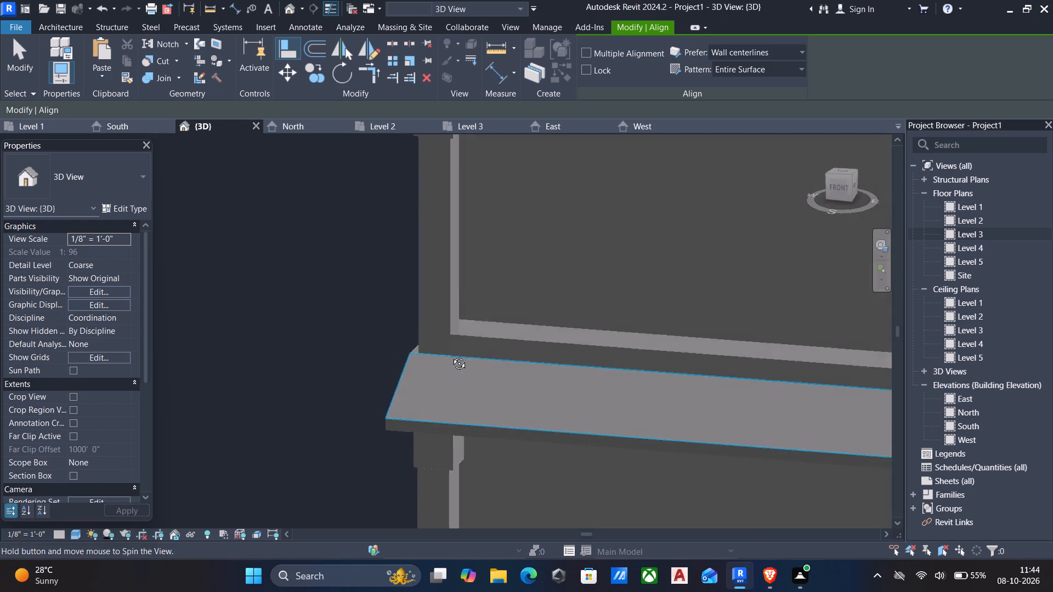
middle_click_drag(451, 355, 489, 374, "shift")
scroll(490, 374, "down", 3)
middle_click_drag(490, 374, 413, 270)
middle_click_drag(421, 297, 476, 335, "shift")
middle_click_drag(606, 378, 586, 380)
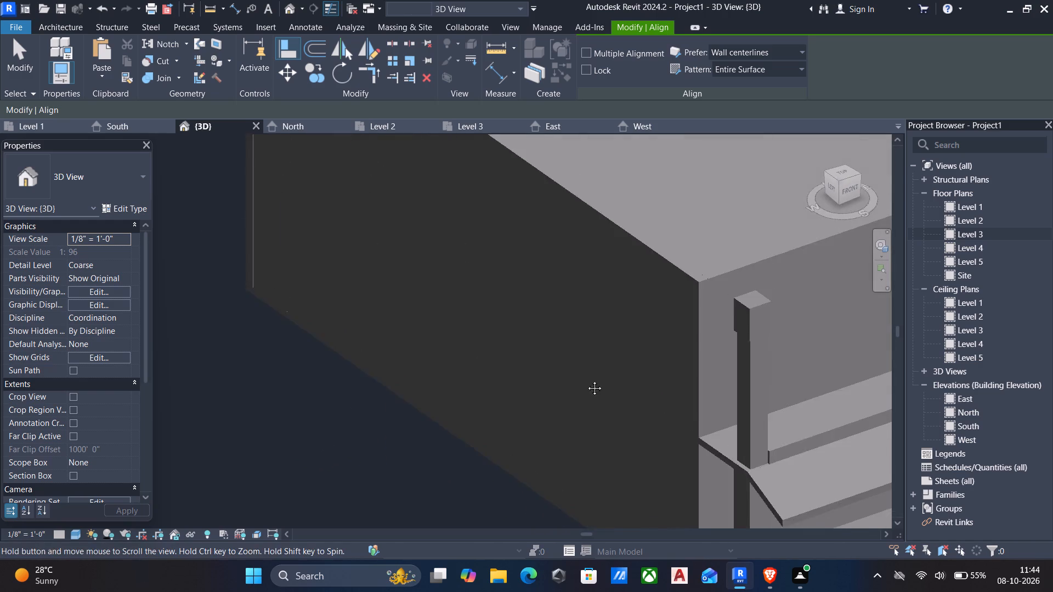
middle_click_drag(586, 380, 502, 301)
scroll(571, 342, "up", 3)
scroll(762, 400, "down", 3)
middle_click_drag(769, 399, 669, 356)
scroll(668, 356, "up", 4)
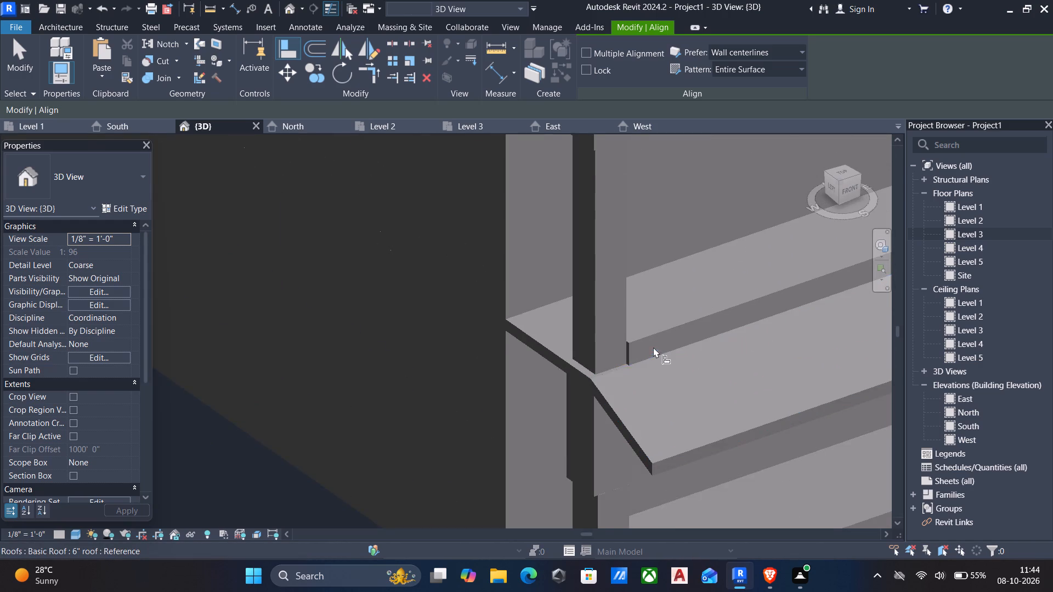
left_click(646, 339)
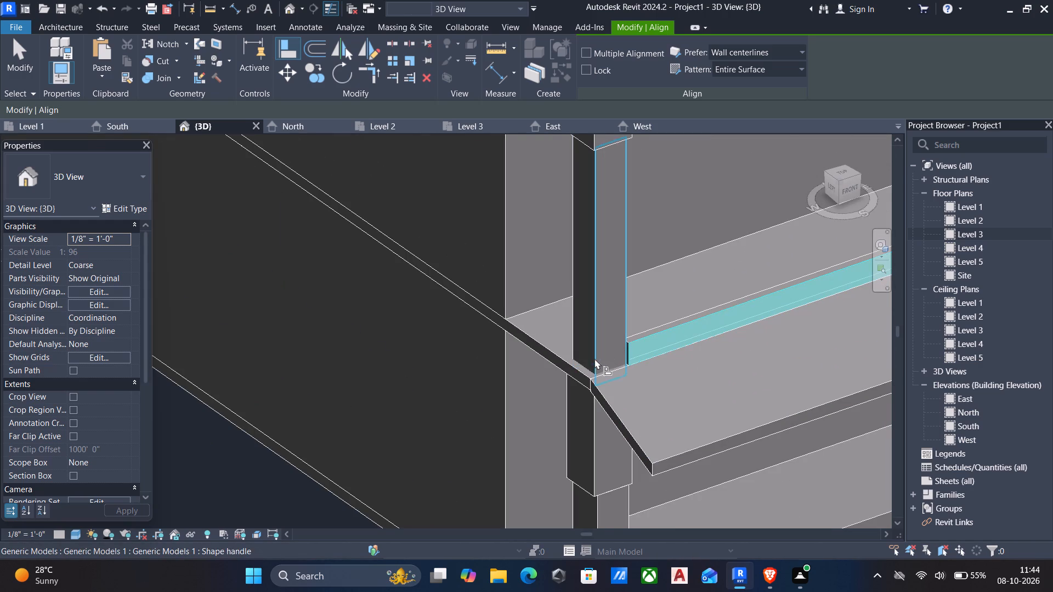
left_click(596, 360)
key("Escape")
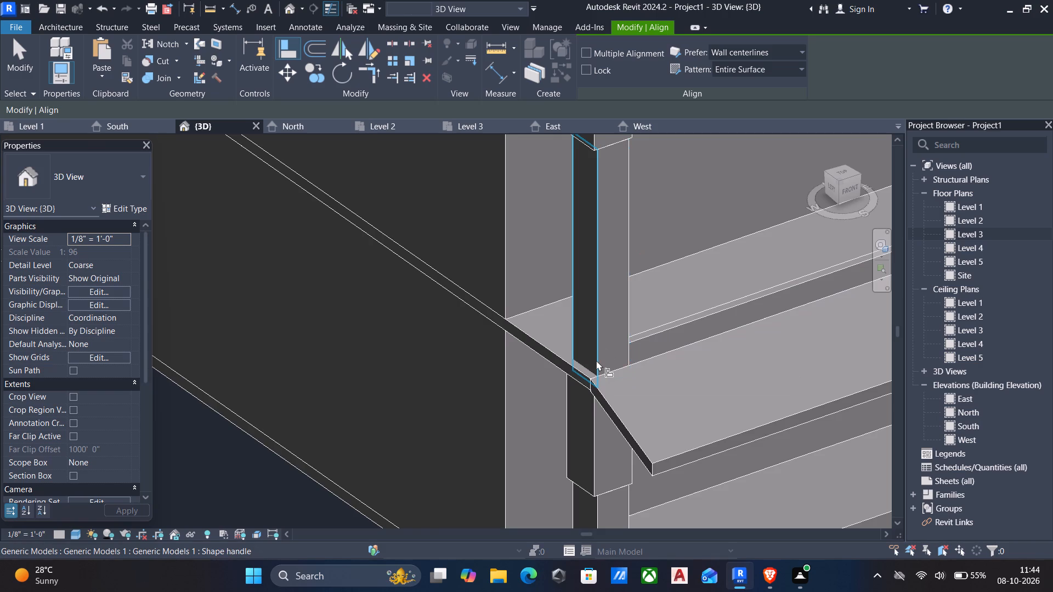
scroll(602, 377, "down", 4)
key("Escape")
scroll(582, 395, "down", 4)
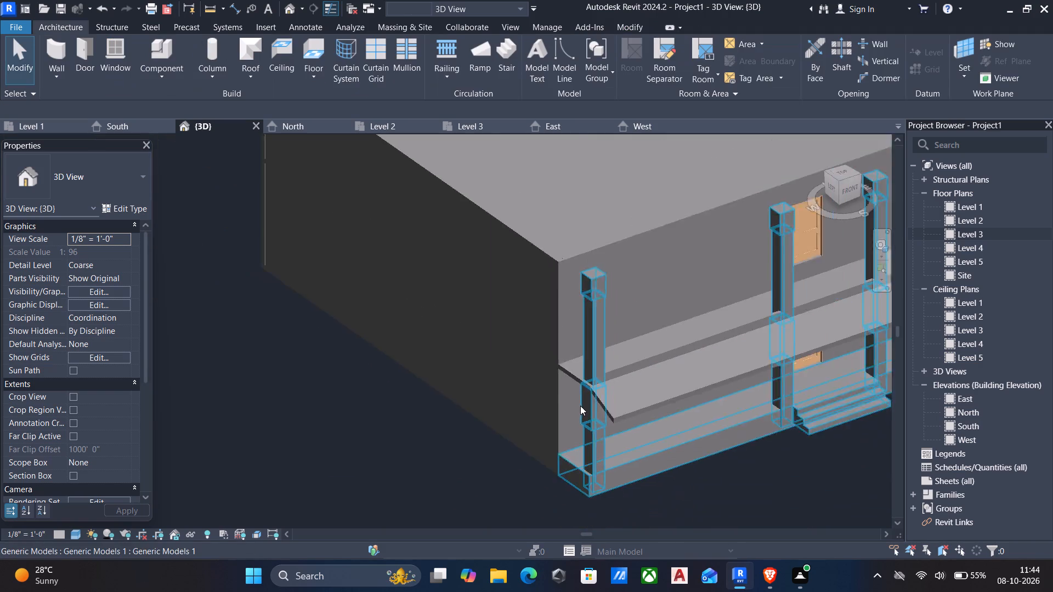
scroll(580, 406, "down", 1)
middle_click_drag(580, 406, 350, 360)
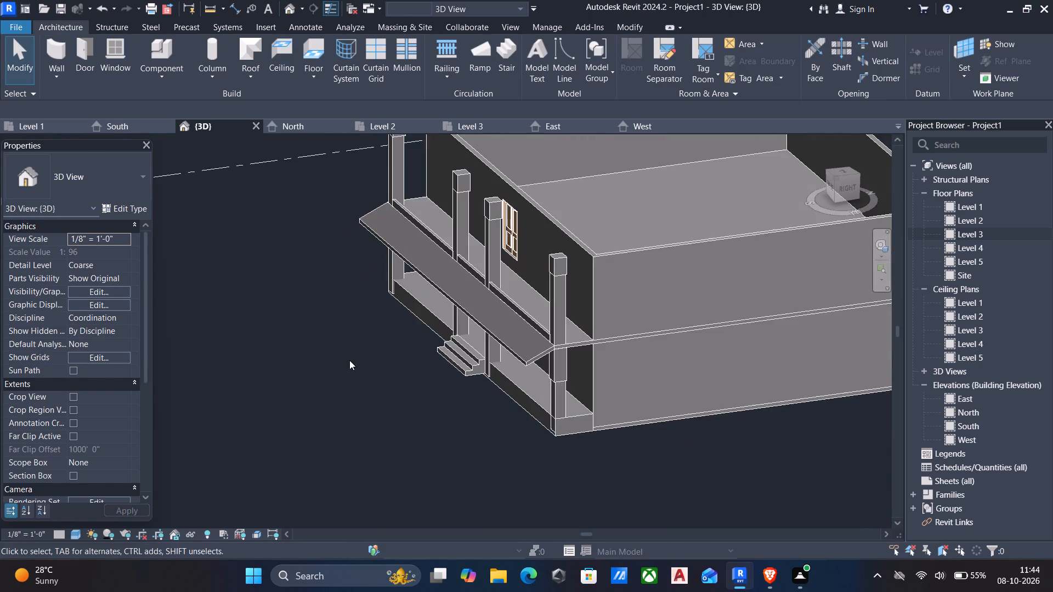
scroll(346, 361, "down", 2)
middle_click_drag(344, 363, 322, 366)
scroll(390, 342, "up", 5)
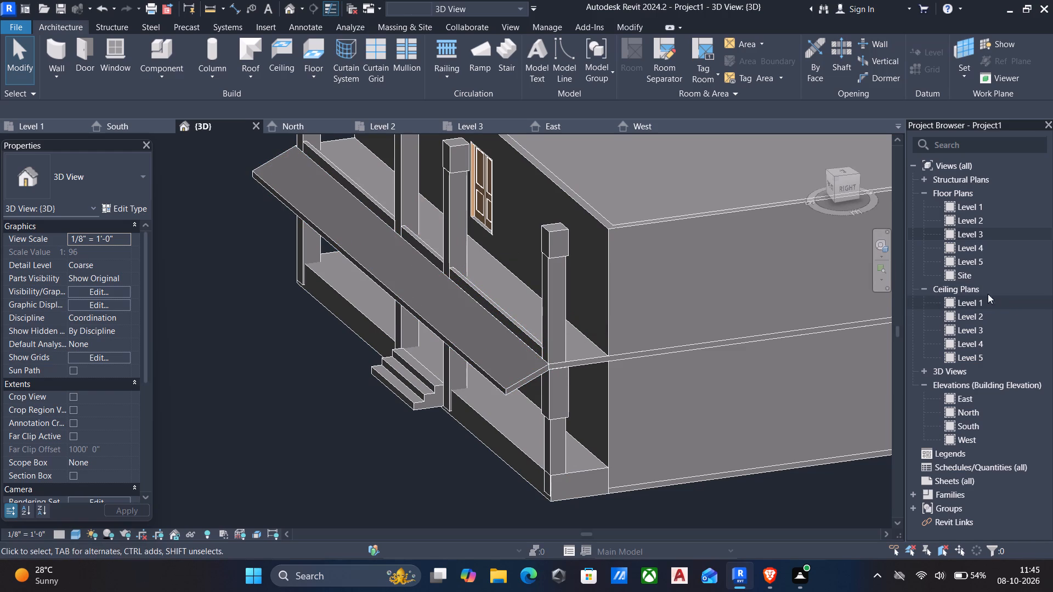
Open the South elevation view at the building's front facade.
double_click(964, 413)
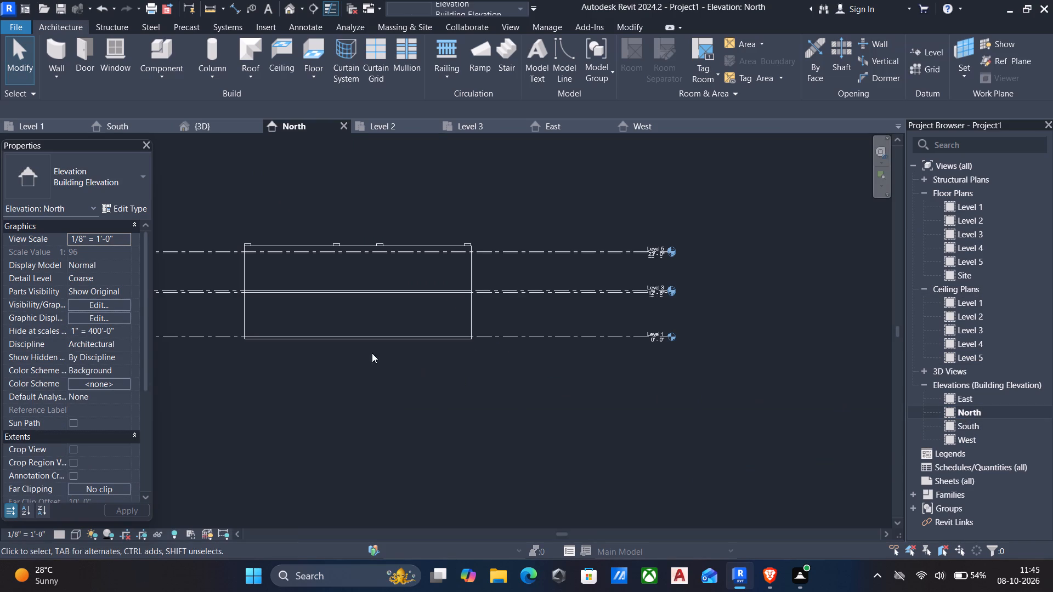
double_click(967, 422)
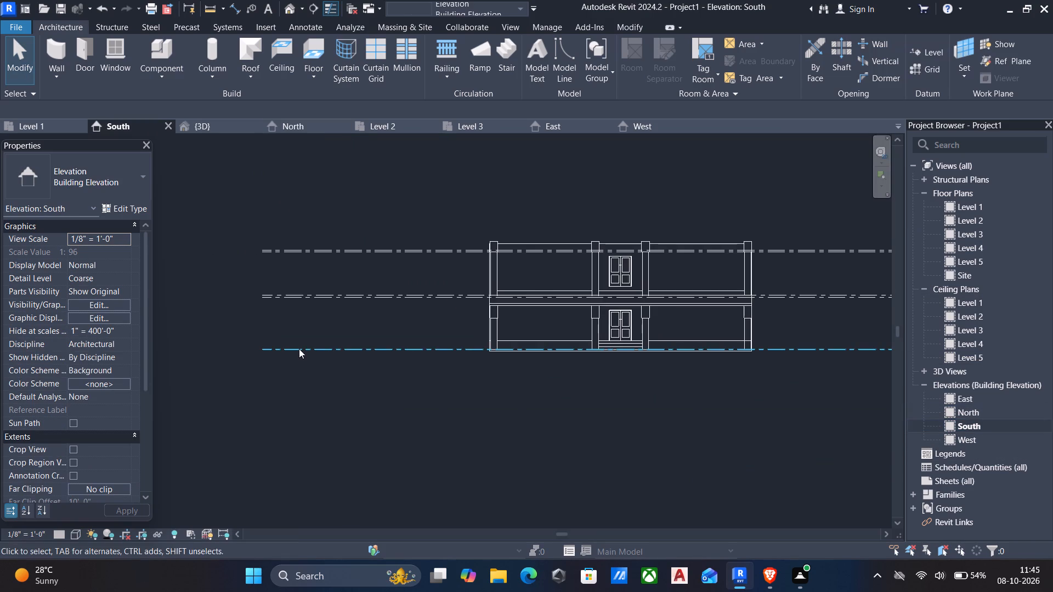
scroll(694, 251, "up", 5)
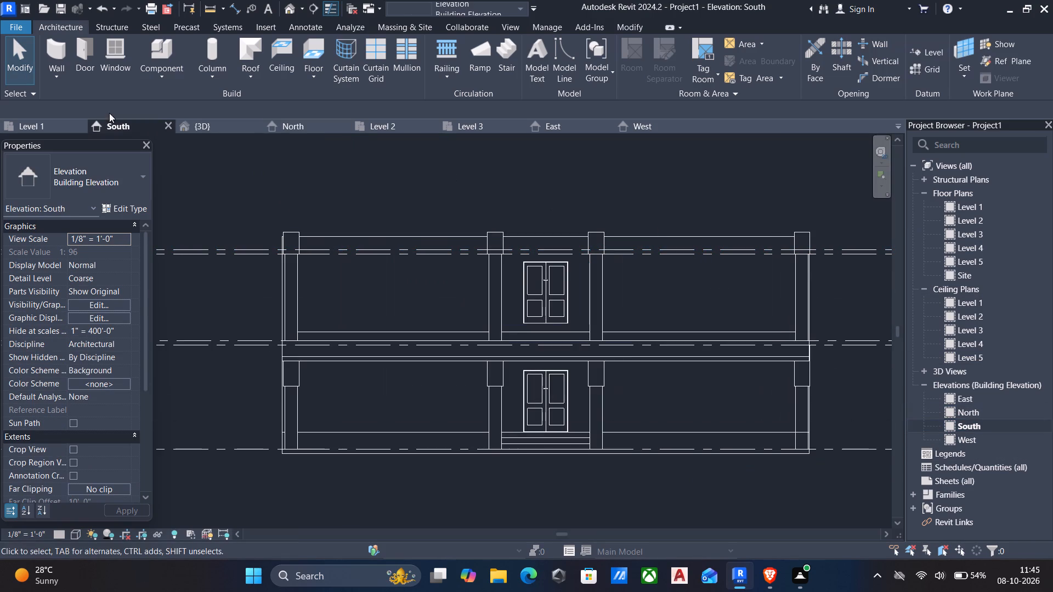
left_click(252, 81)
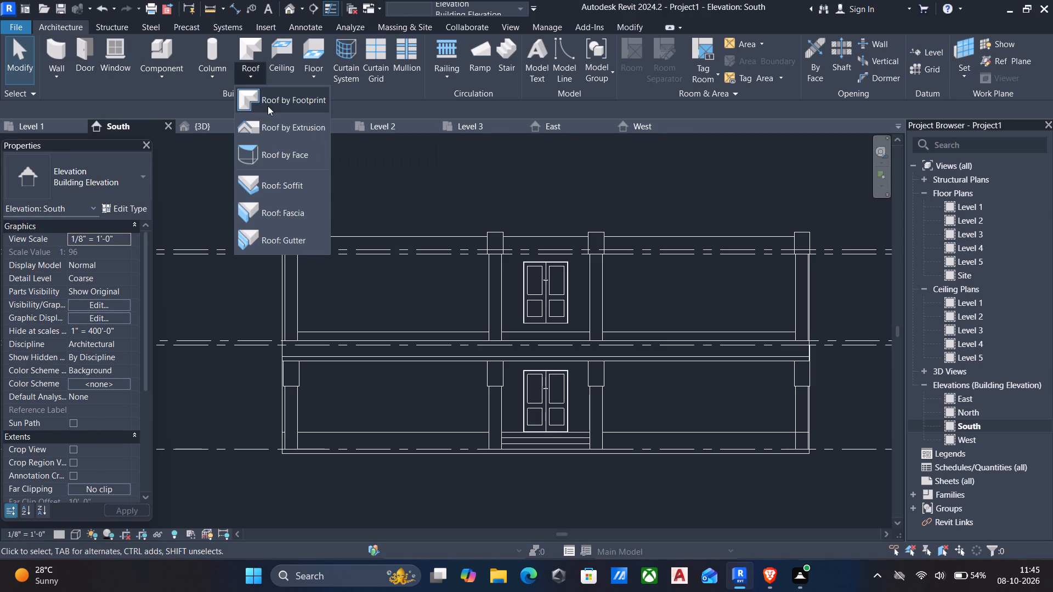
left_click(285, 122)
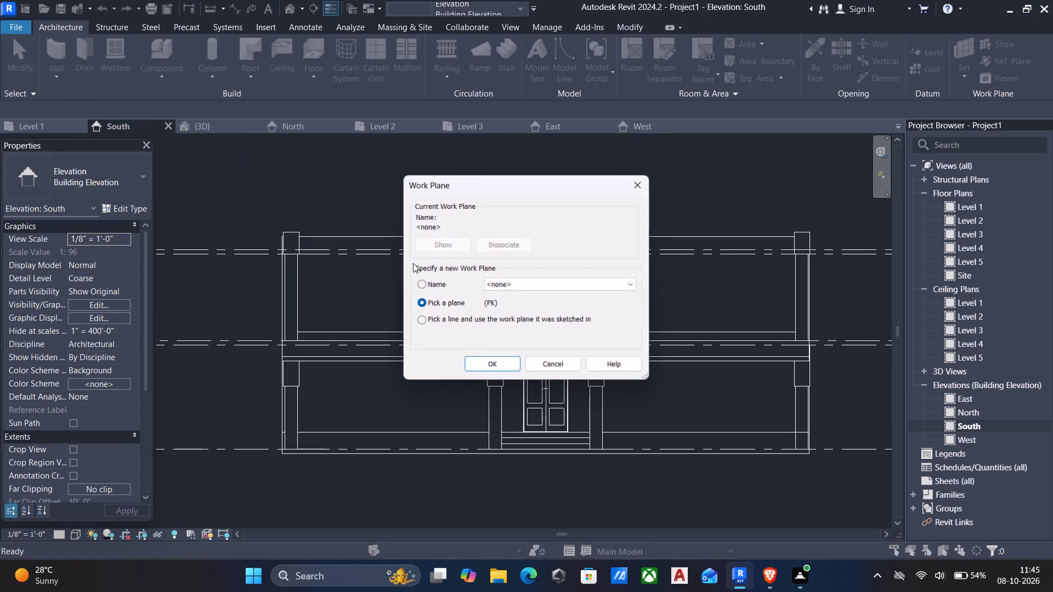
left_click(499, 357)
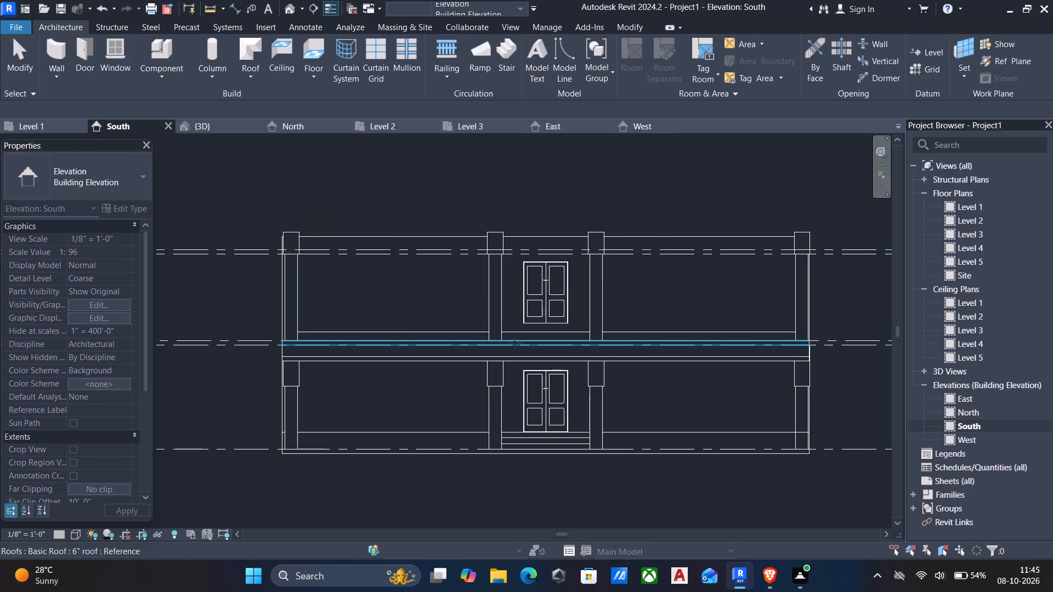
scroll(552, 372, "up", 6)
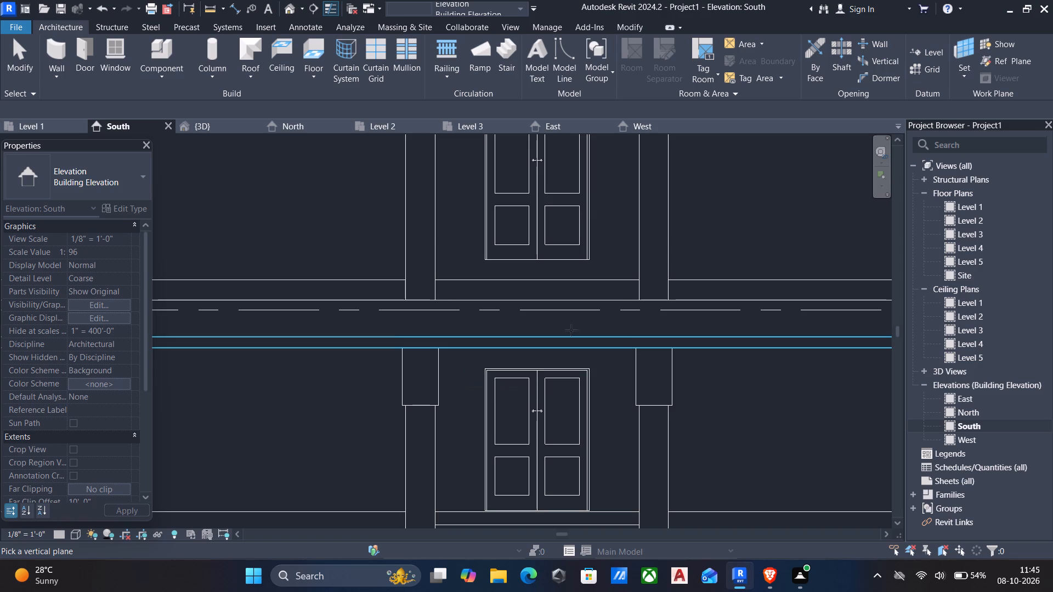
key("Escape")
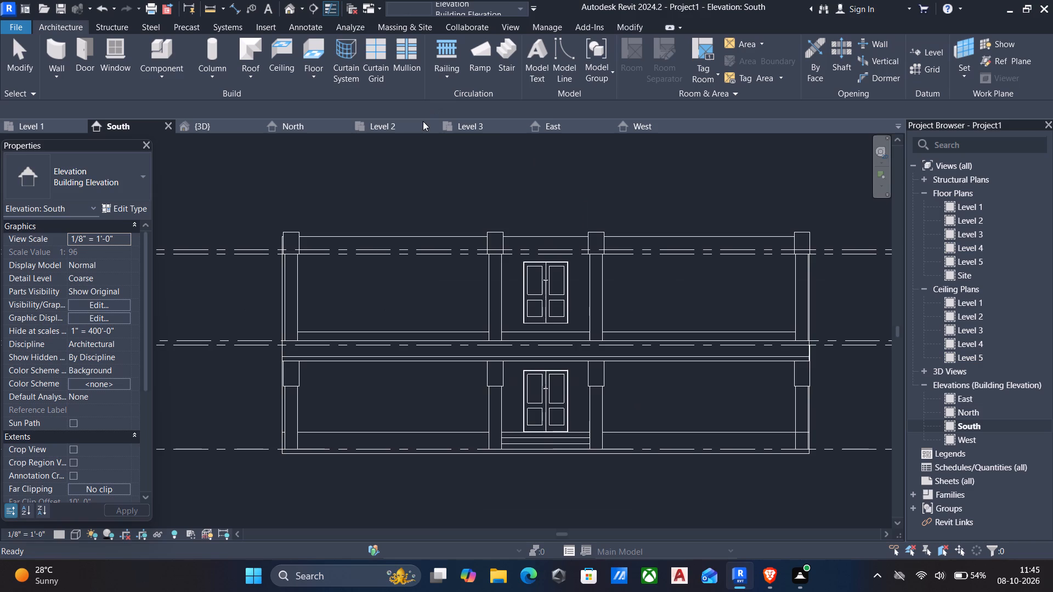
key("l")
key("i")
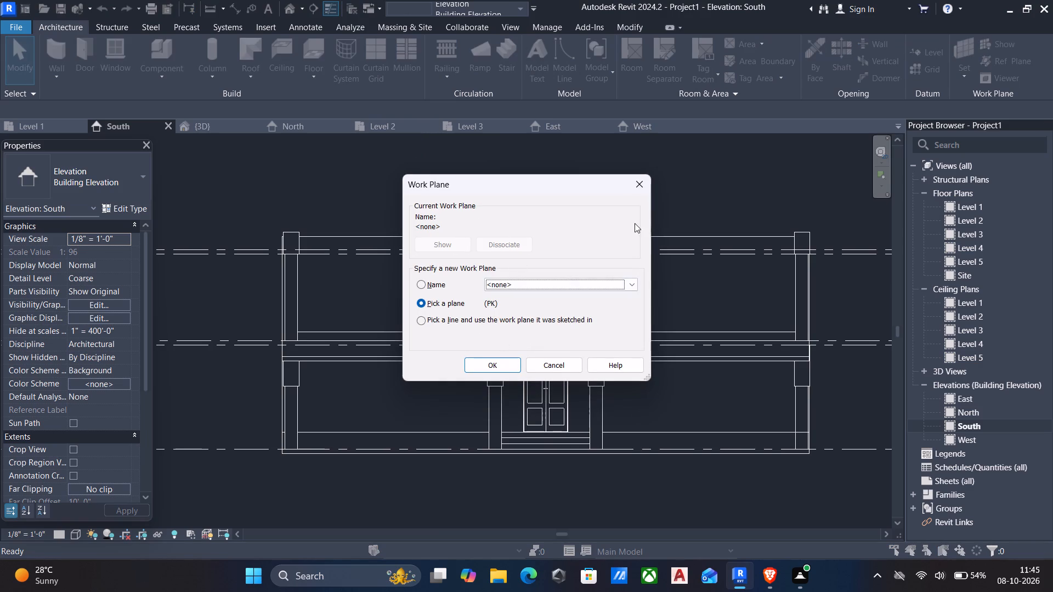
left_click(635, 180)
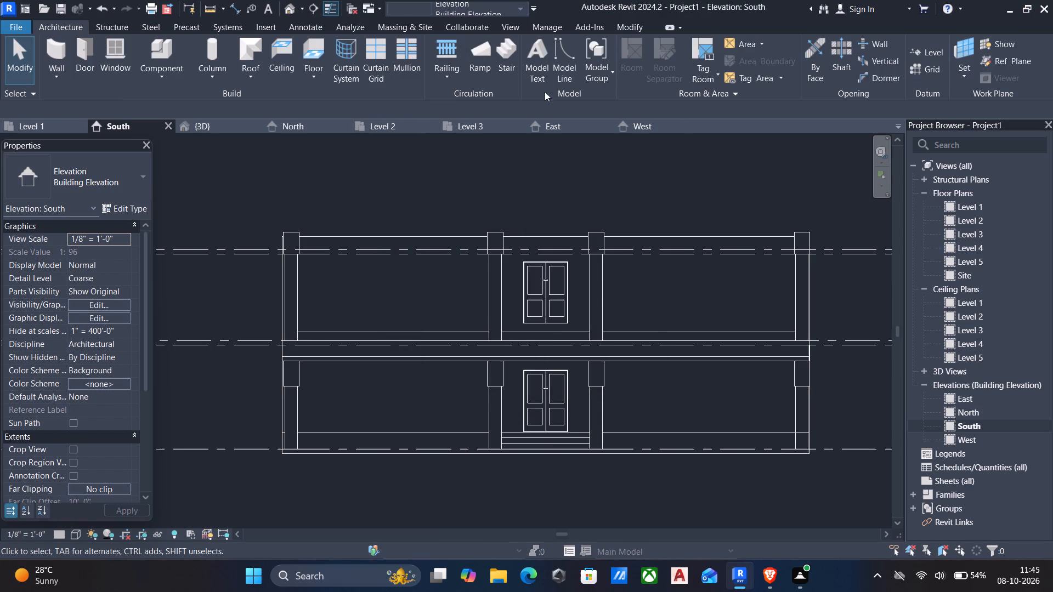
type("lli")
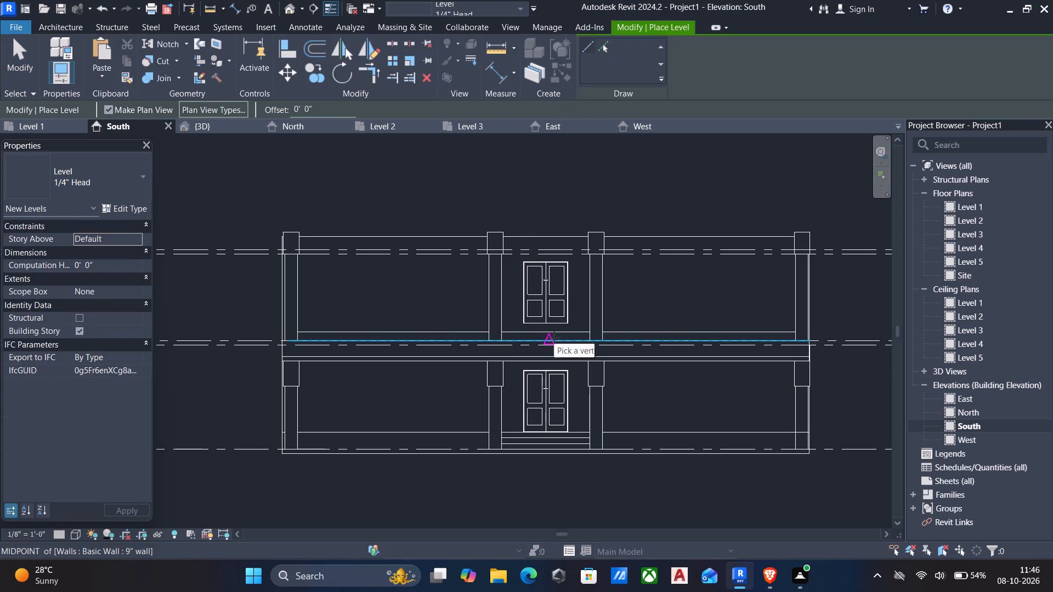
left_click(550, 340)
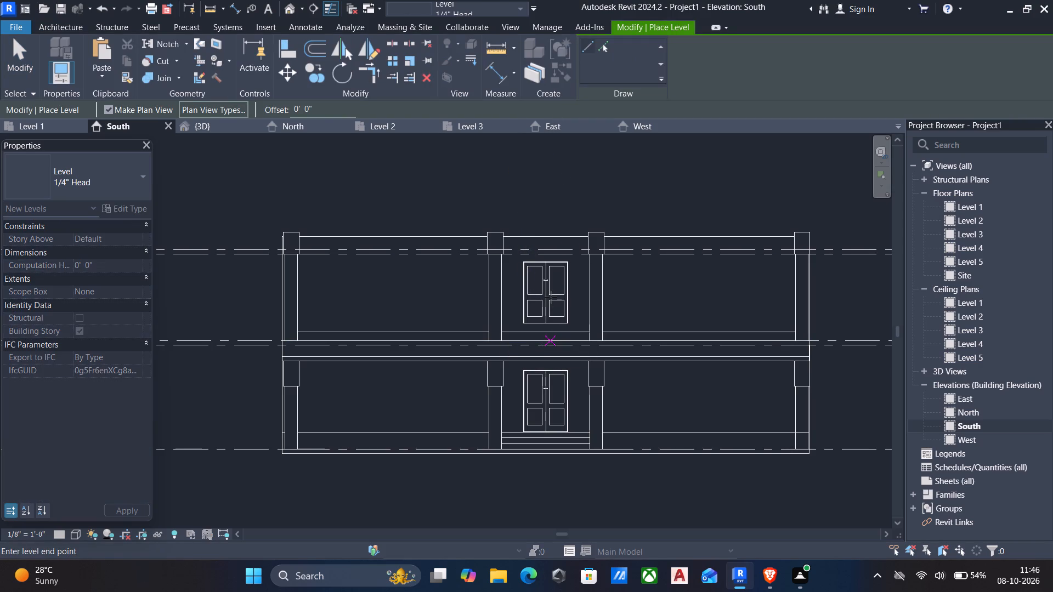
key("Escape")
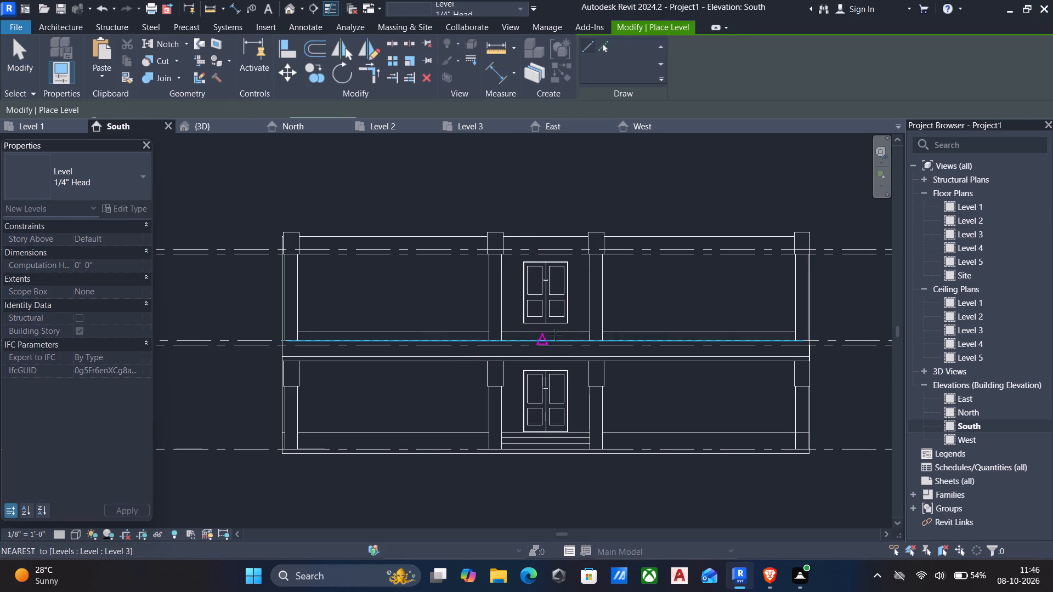
Draw a vertical model line on the porch roof's plane, from the roof's upper edge at the entrance centre up past the parapet.
type("li")
left_click(495, 362)
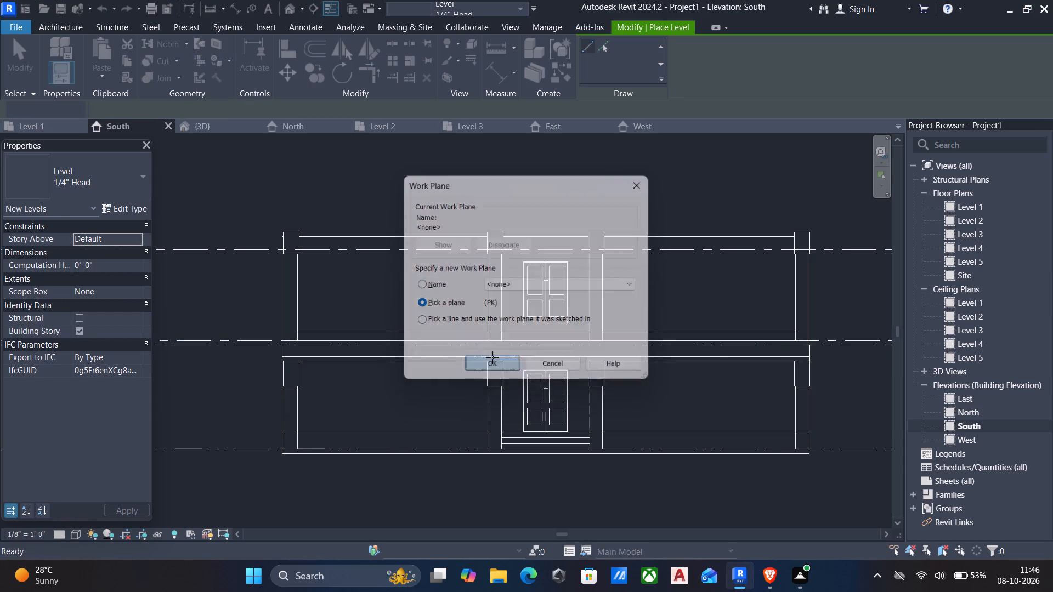
left_click(482, 341)
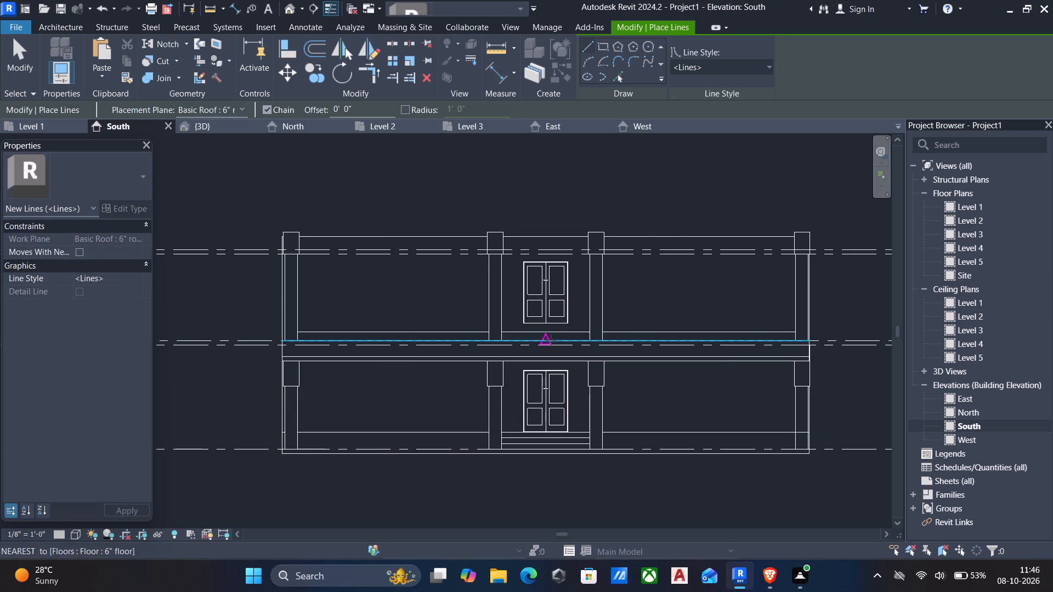
left_click_drag(547, 341, 547, 328)
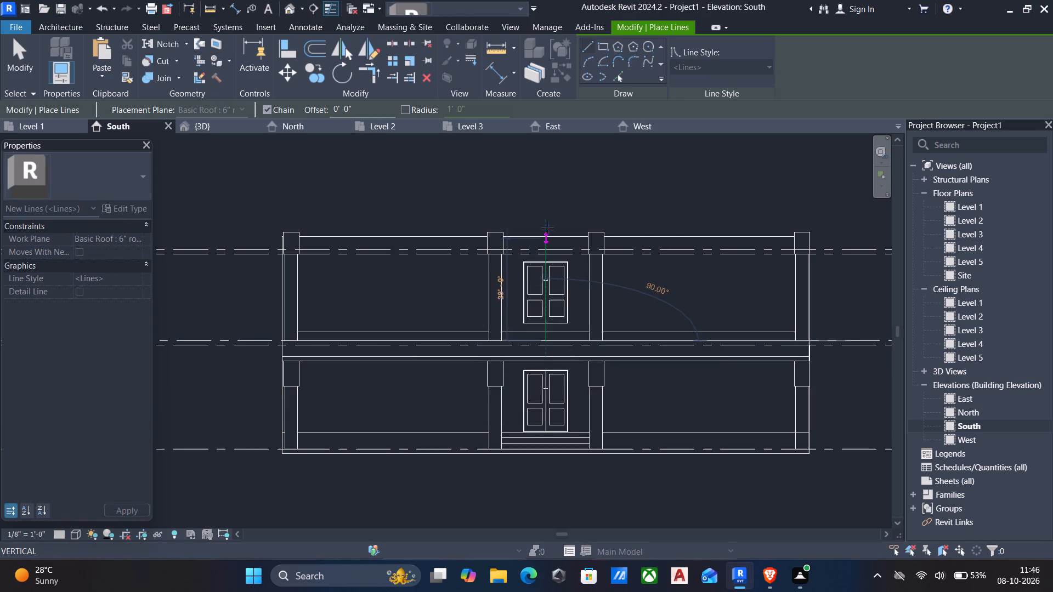
left_click(544, 209)
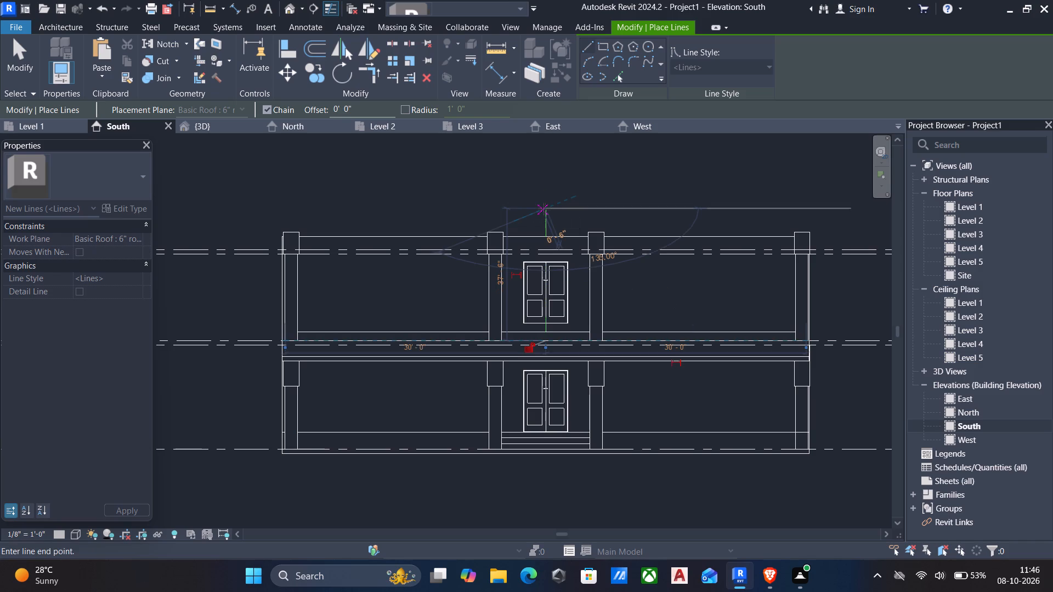
key("Escape")
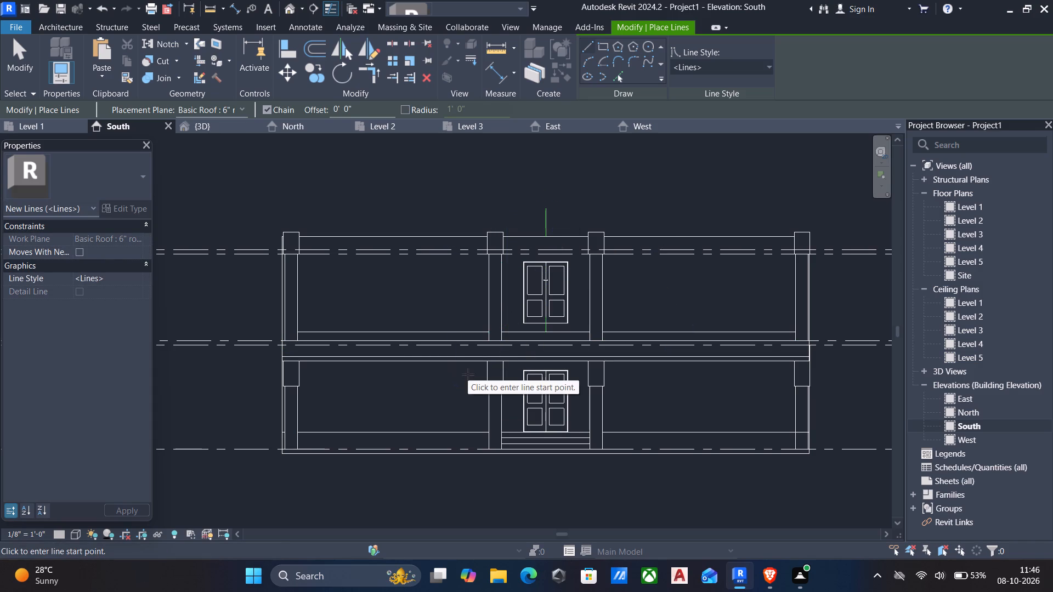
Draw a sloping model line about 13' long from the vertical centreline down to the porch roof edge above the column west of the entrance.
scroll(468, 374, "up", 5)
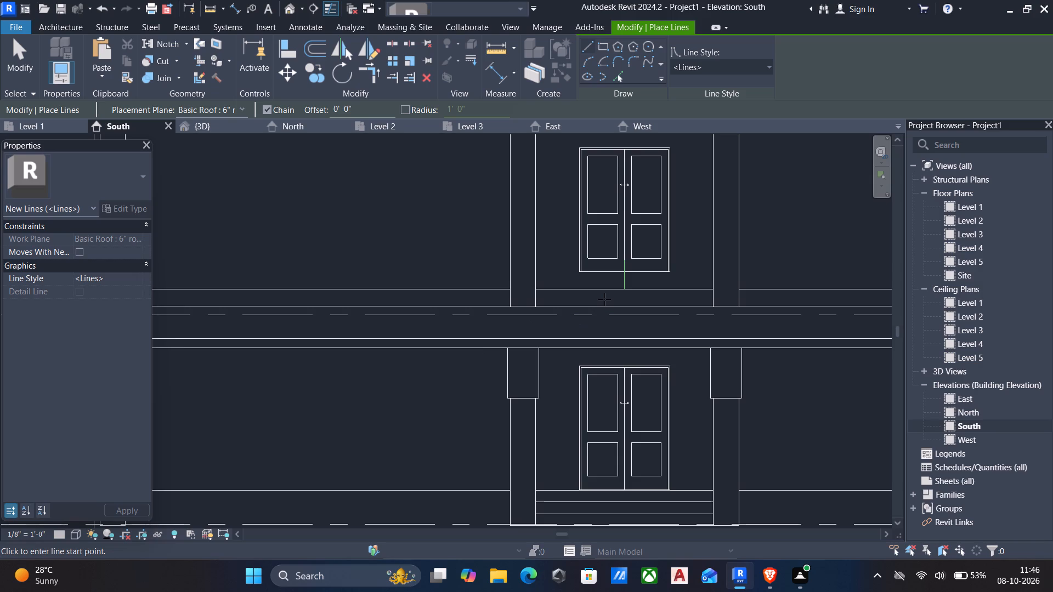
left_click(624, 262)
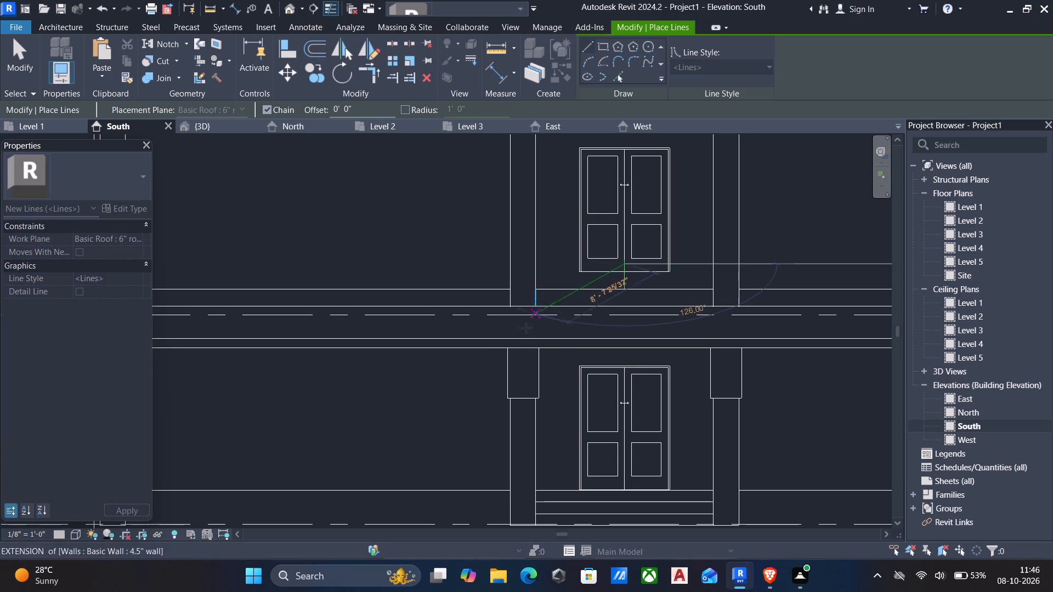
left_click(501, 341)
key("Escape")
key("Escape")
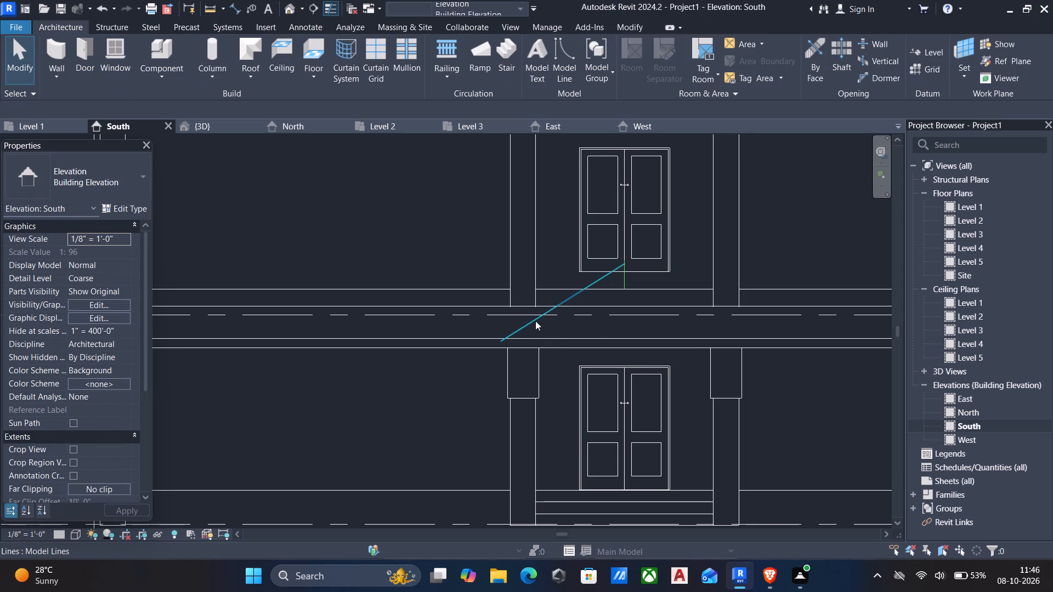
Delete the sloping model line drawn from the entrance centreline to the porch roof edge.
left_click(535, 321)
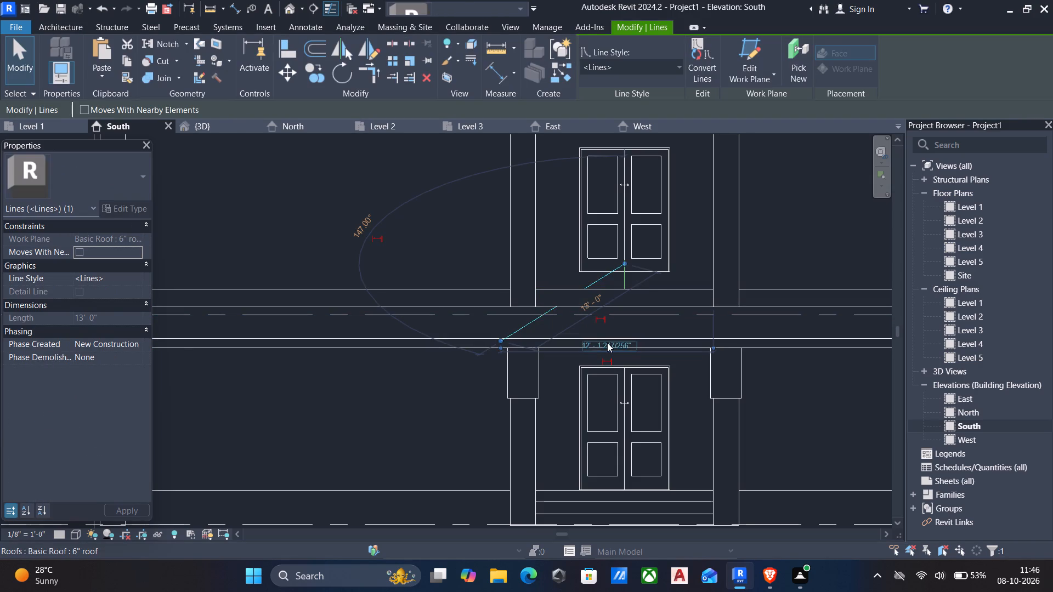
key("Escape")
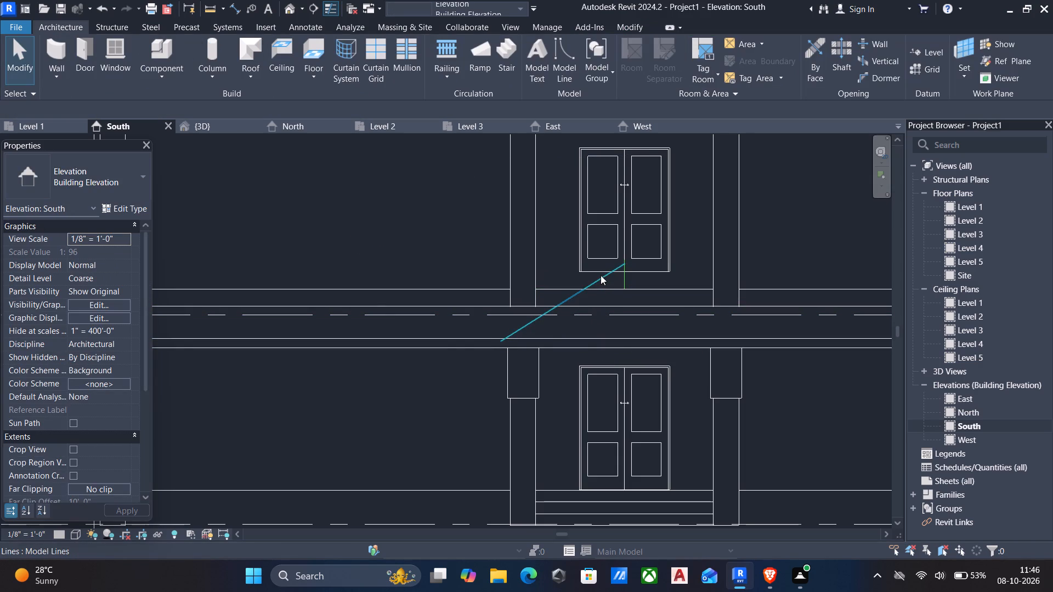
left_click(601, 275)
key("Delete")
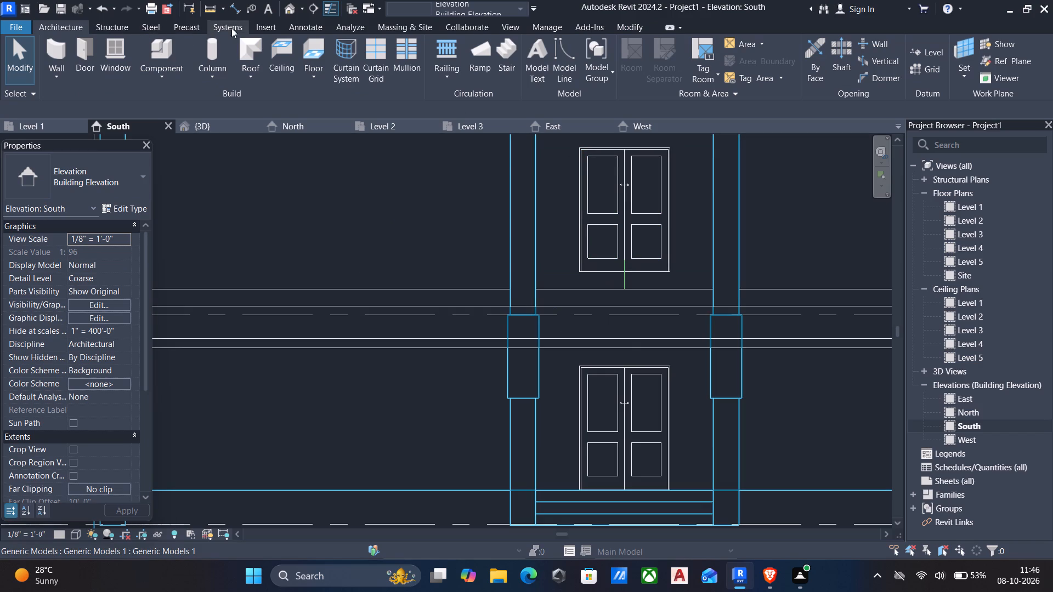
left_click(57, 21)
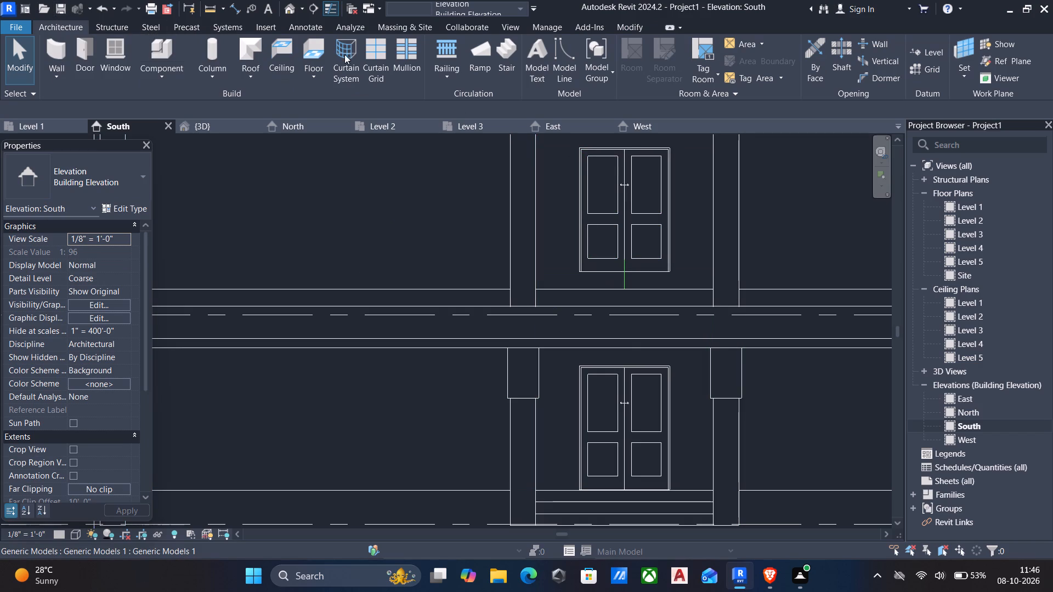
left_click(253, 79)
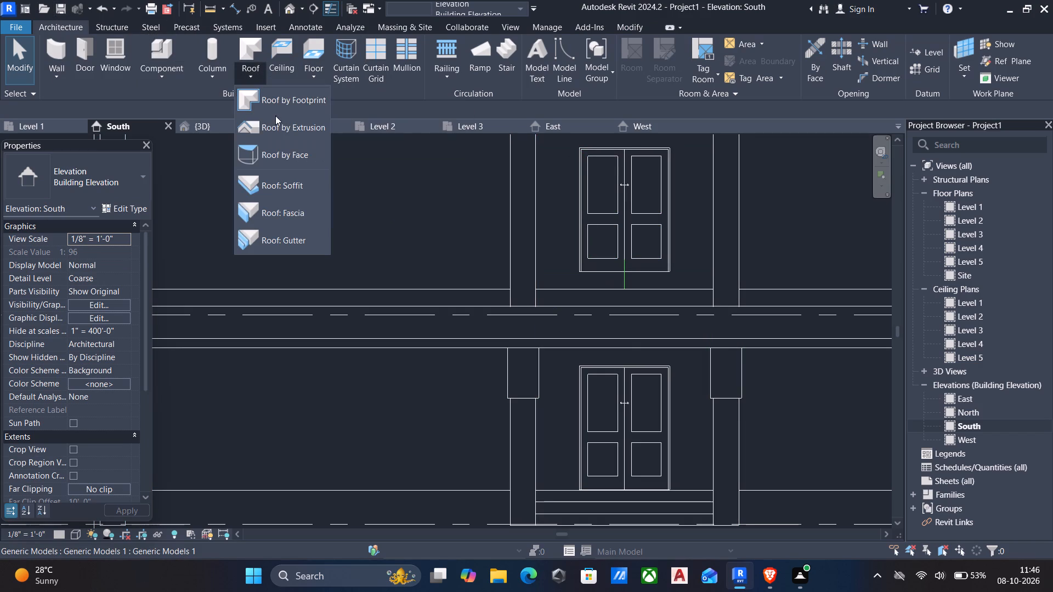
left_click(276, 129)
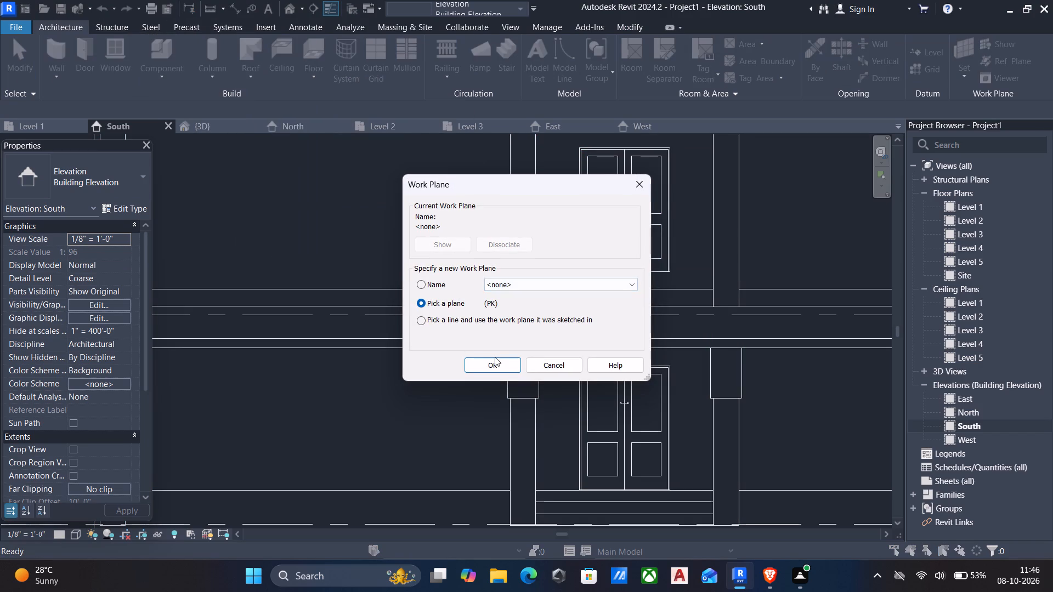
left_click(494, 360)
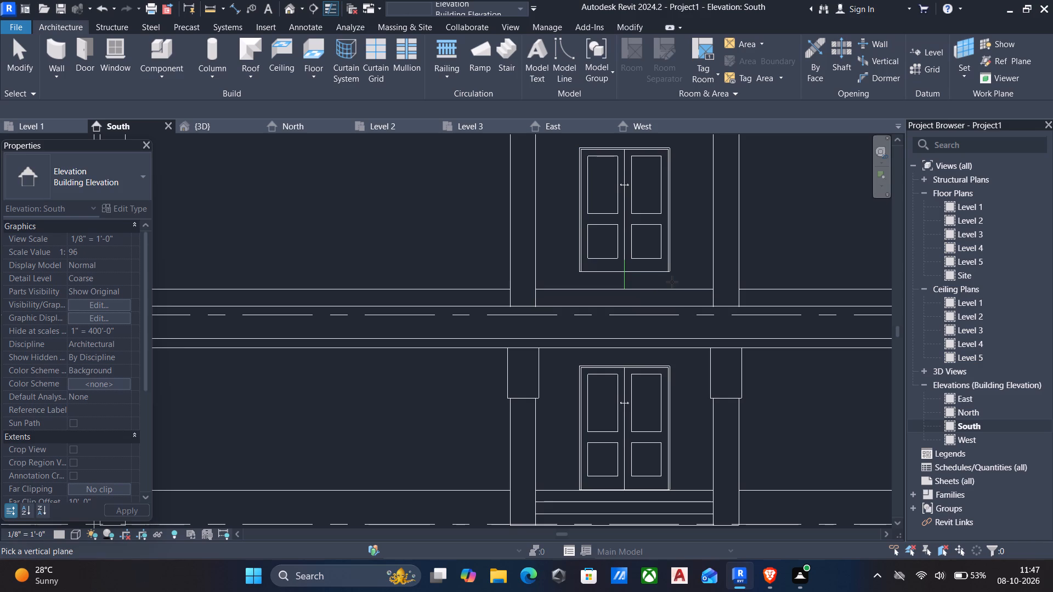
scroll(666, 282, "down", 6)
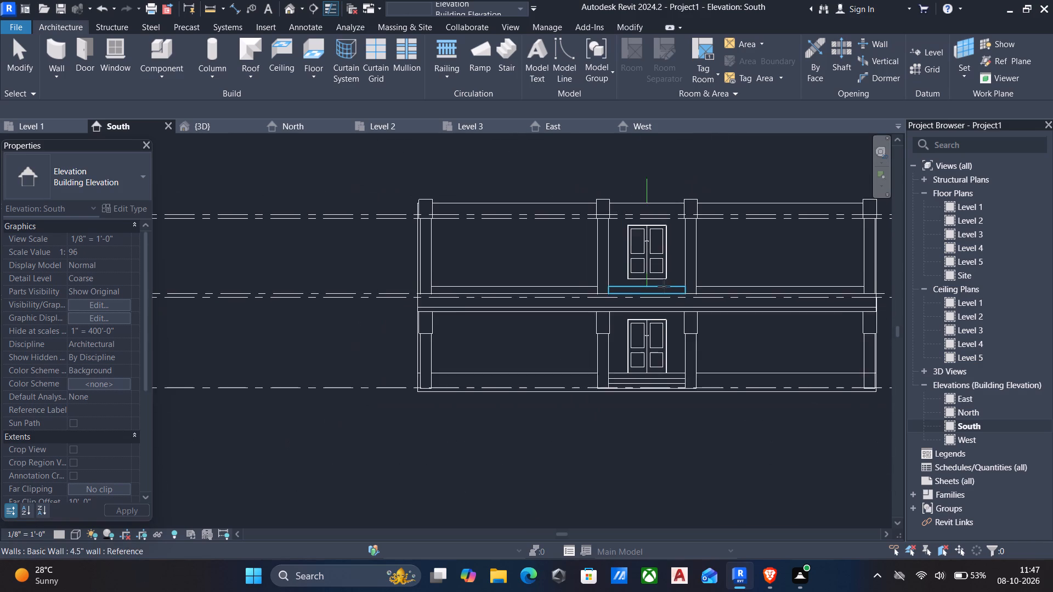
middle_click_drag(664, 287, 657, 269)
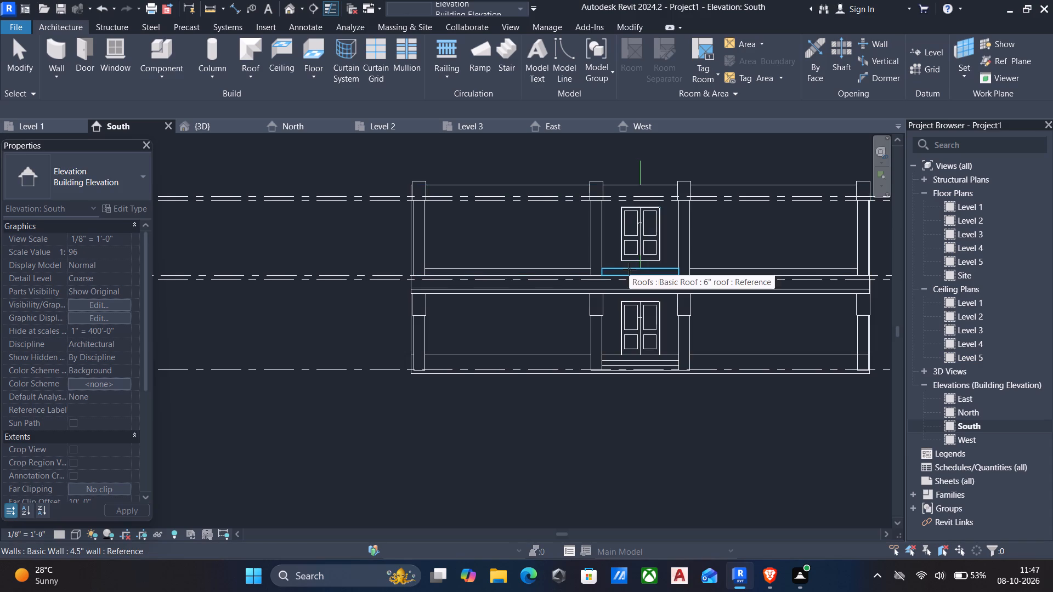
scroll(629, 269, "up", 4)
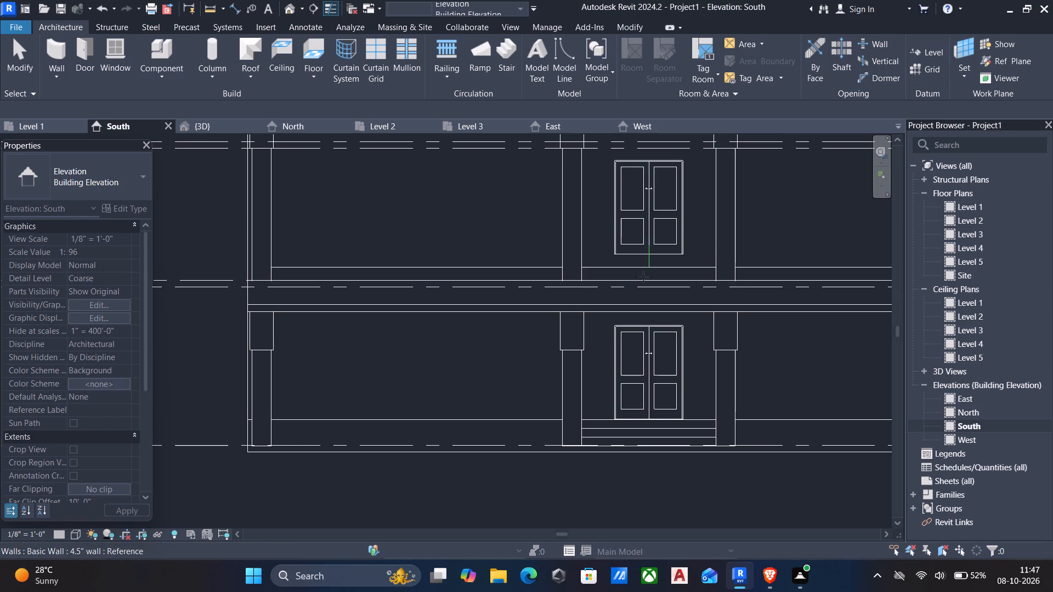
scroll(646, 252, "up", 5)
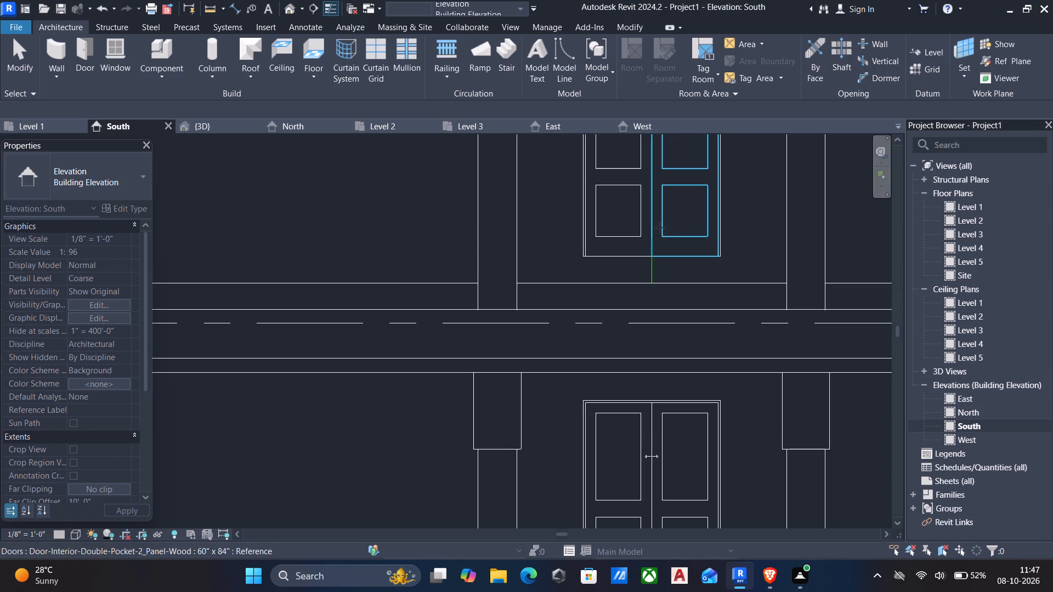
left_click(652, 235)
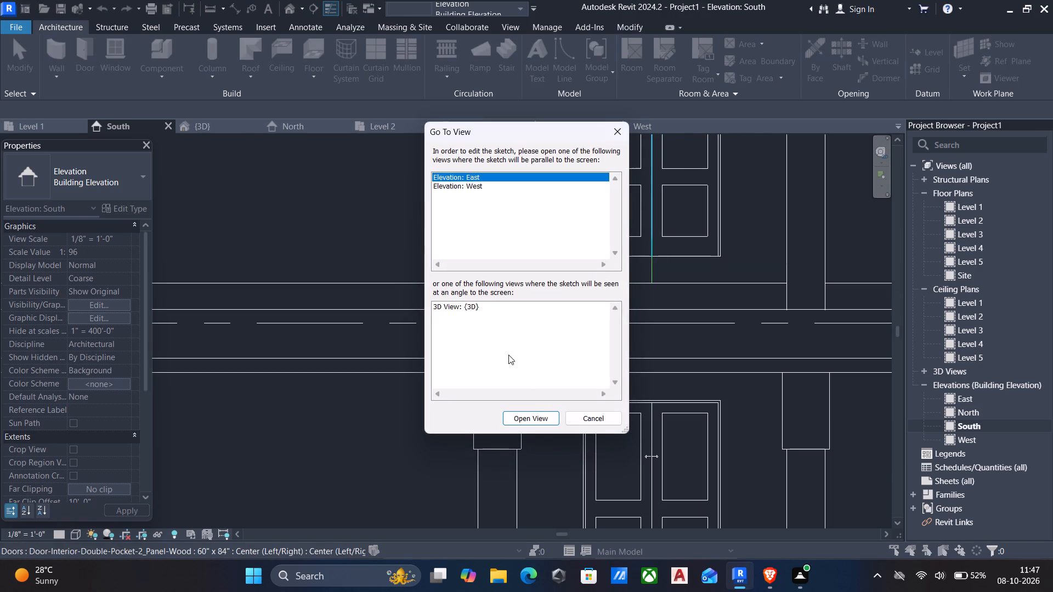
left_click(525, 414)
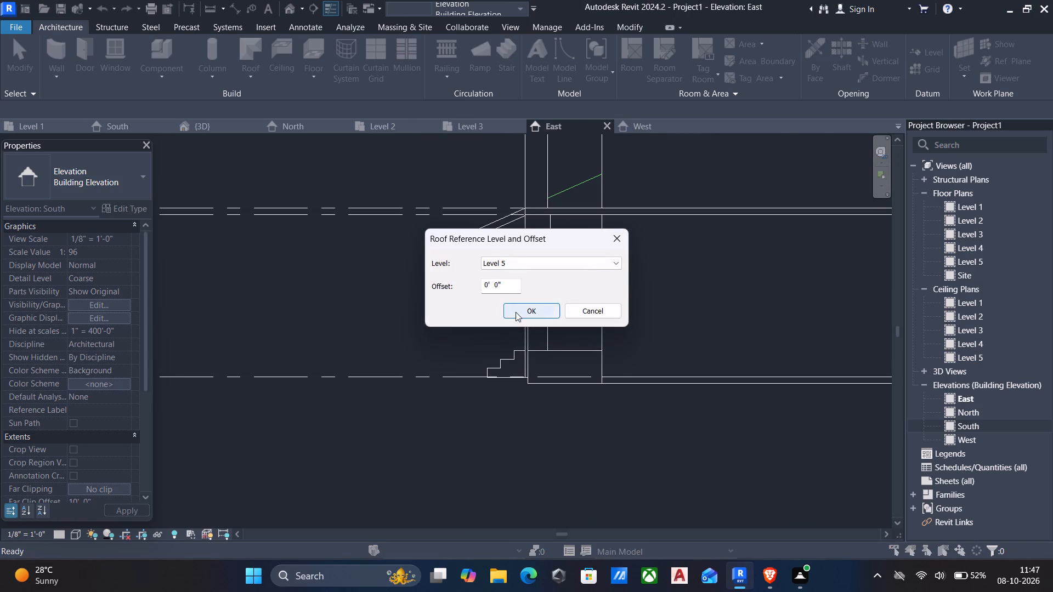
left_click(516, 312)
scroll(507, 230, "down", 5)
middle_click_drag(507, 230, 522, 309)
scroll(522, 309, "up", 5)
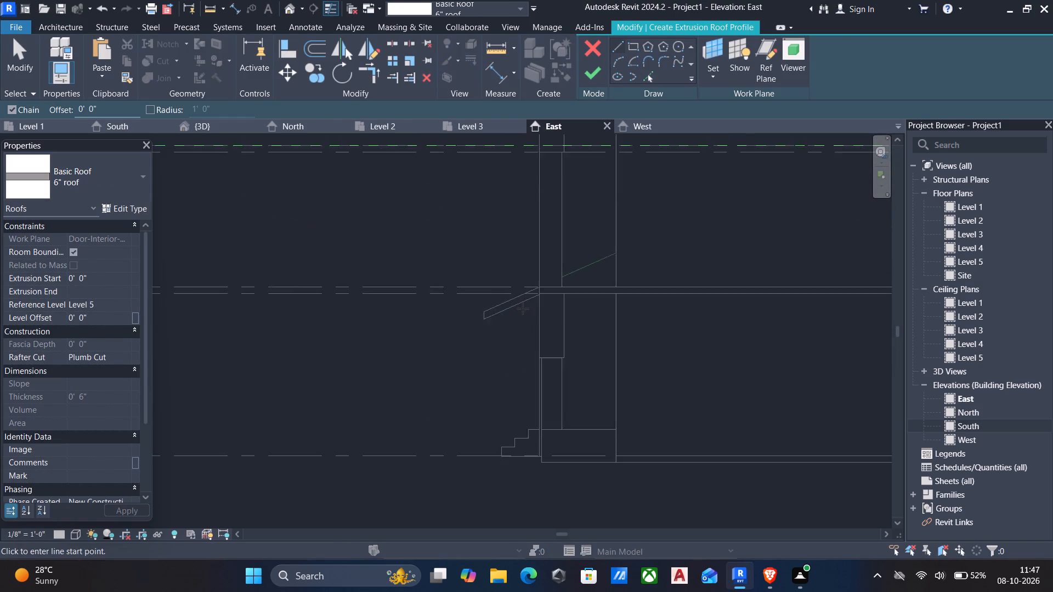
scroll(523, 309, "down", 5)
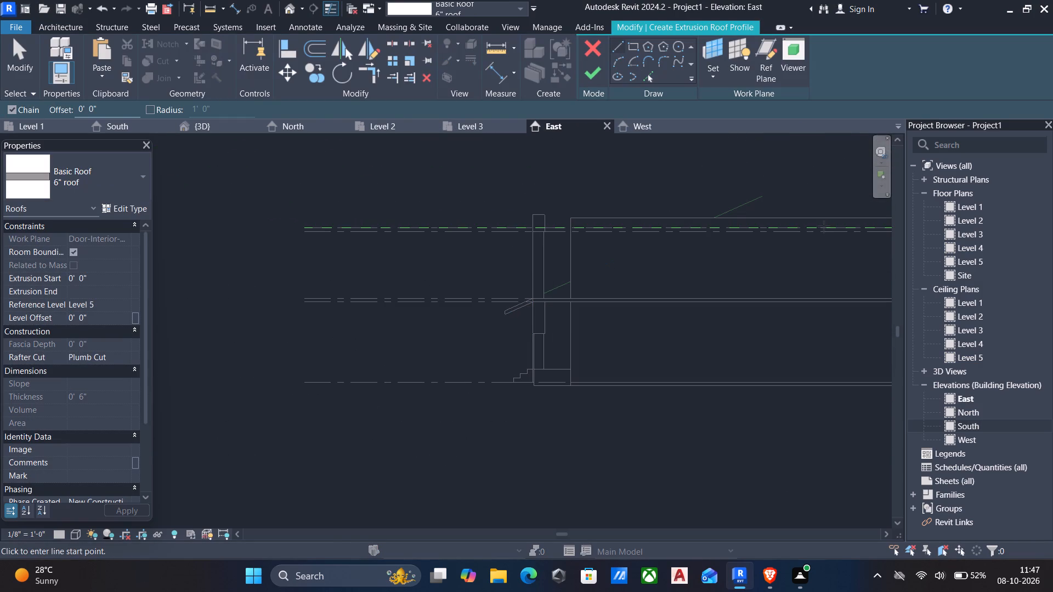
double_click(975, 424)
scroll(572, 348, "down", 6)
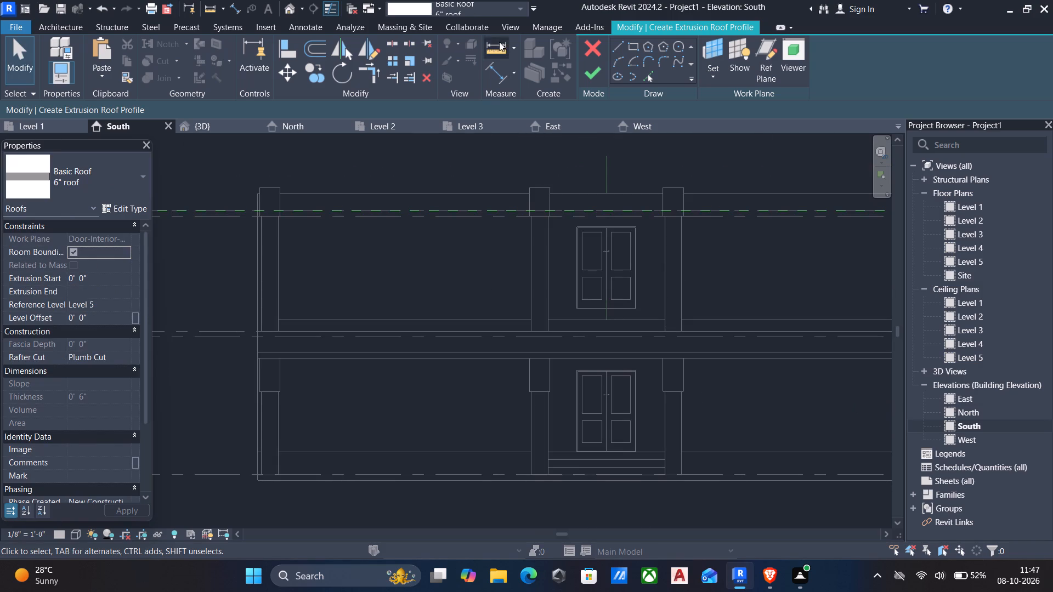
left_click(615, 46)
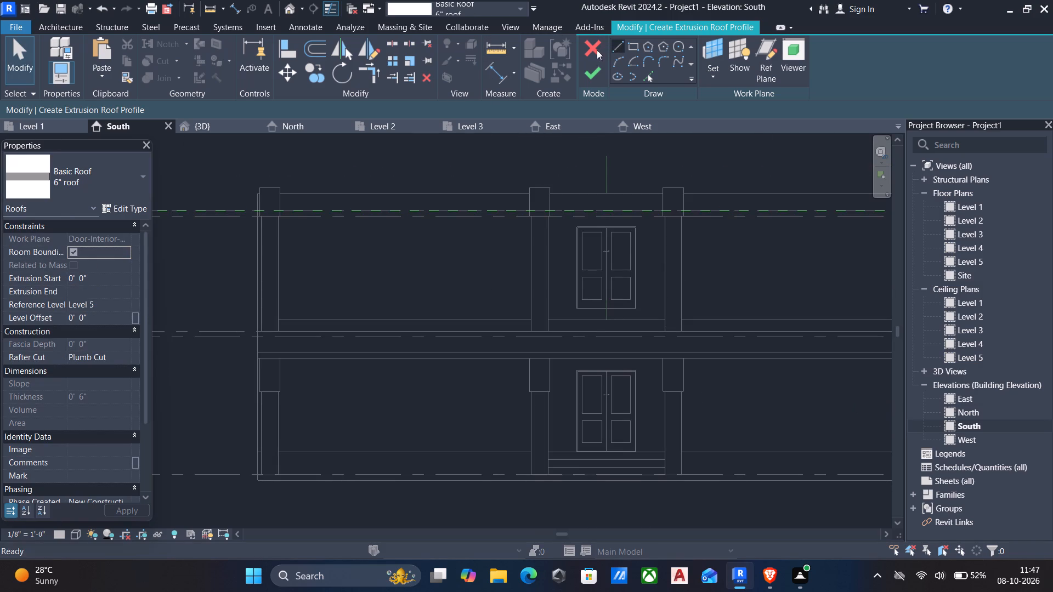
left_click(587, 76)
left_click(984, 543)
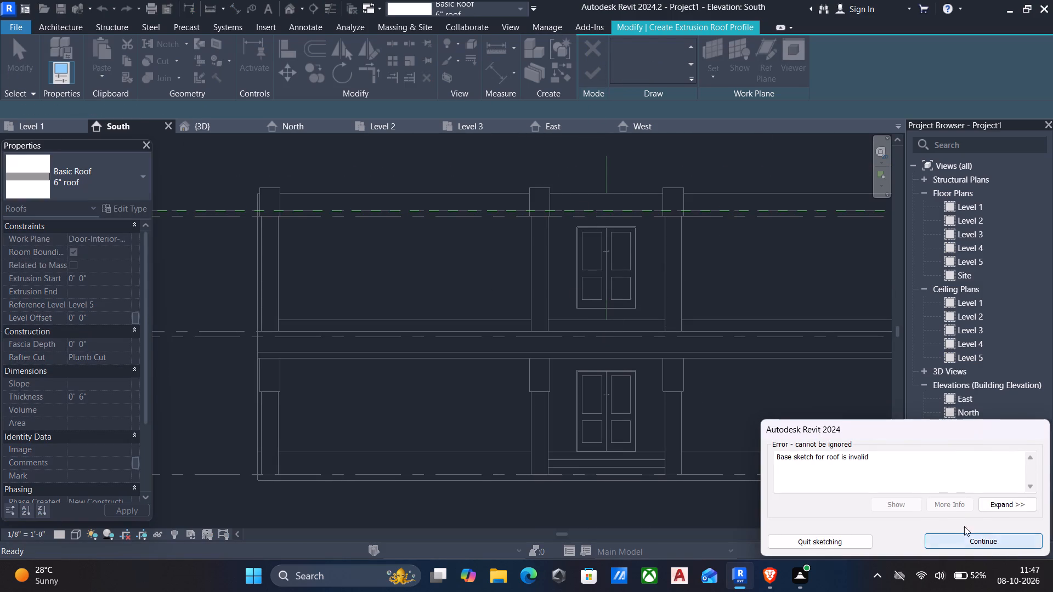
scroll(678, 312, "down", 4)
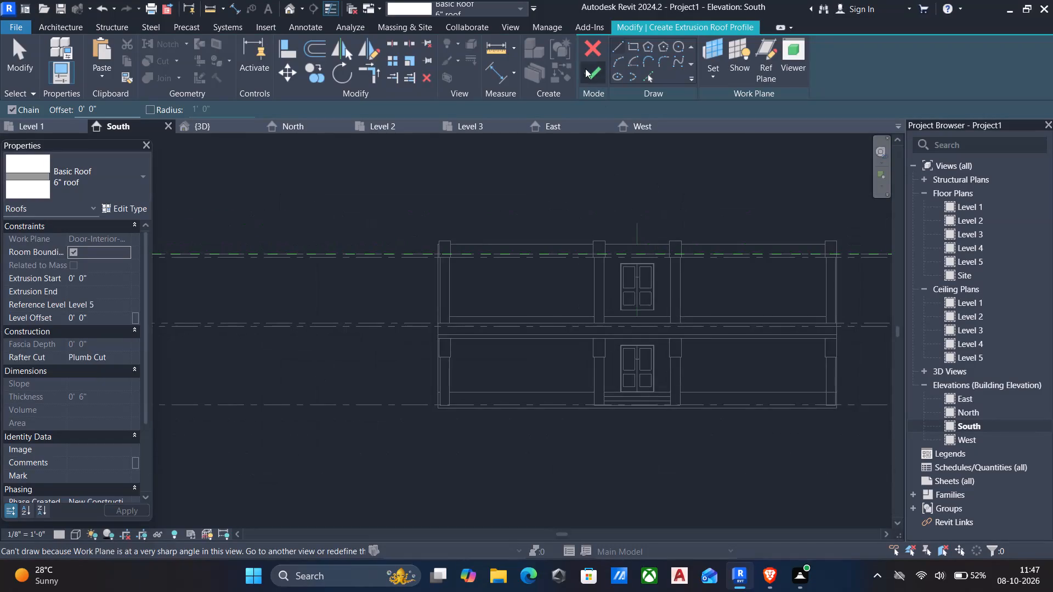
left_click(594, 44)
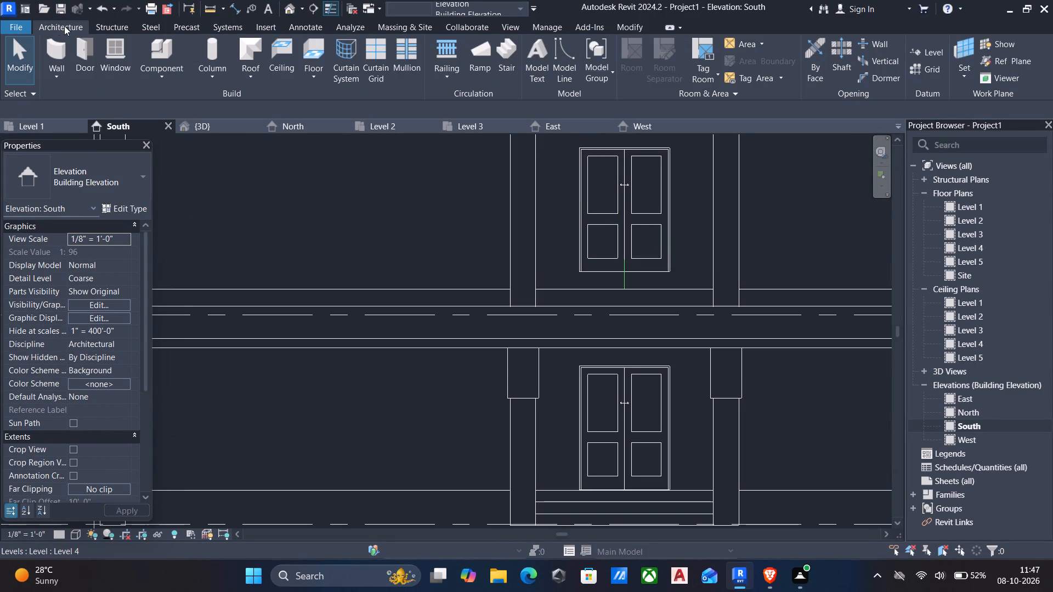
Start a roof by extrusion on the face of the low wall between the entrance columns, referenced to Level 5 with 0' 0" offset.
left_click(258, 76)
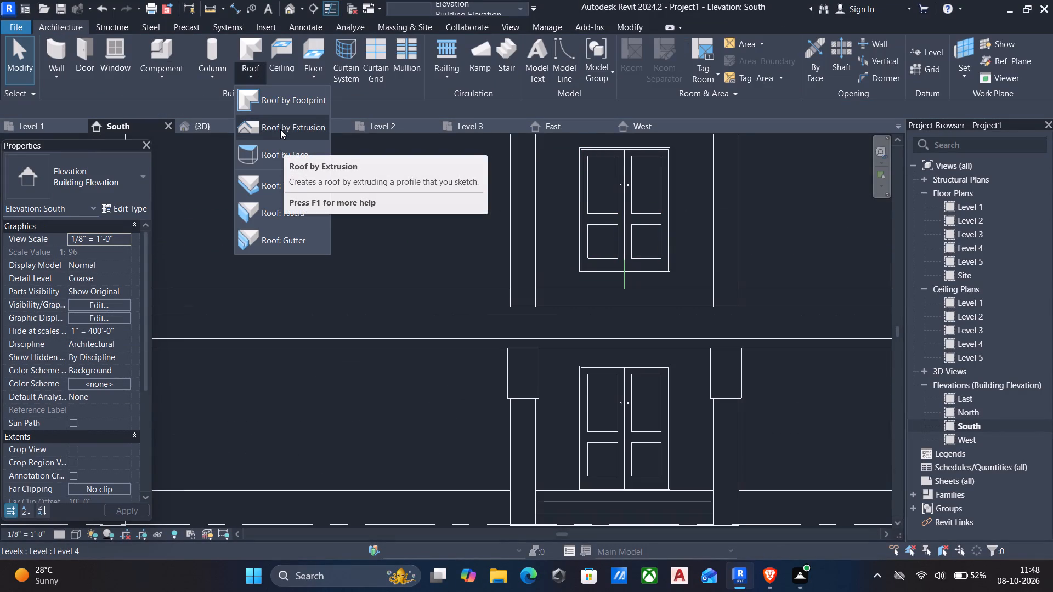
left_click(280, 129)
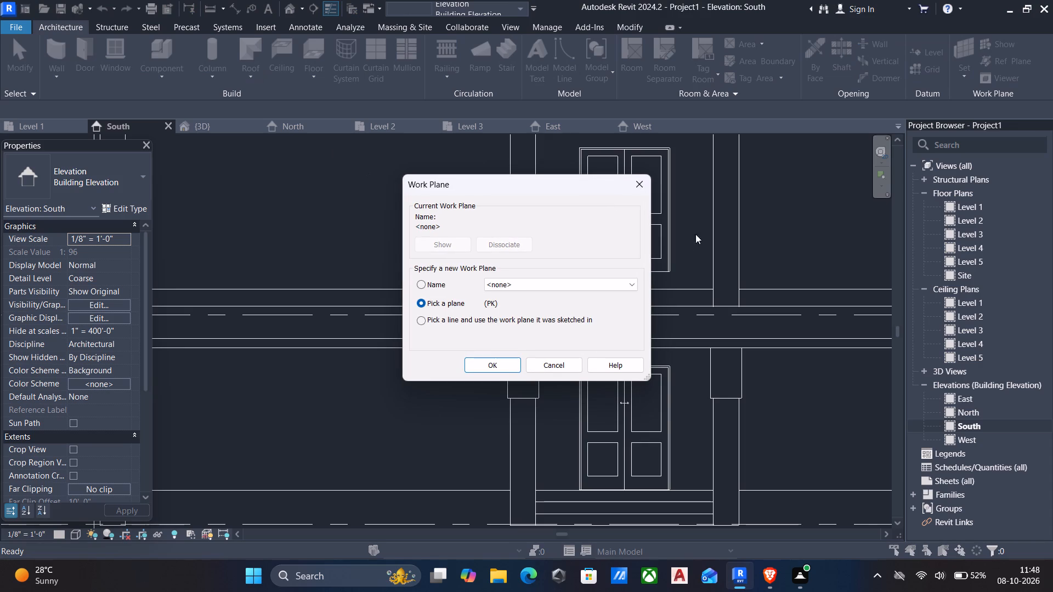
left_click(501, 366)
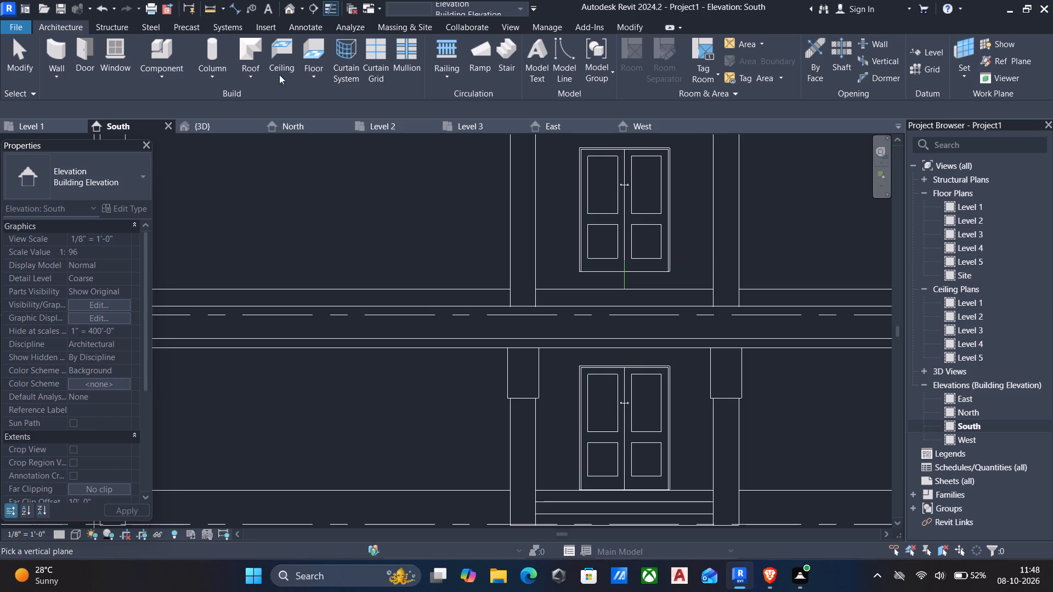
left_click(582, 290)
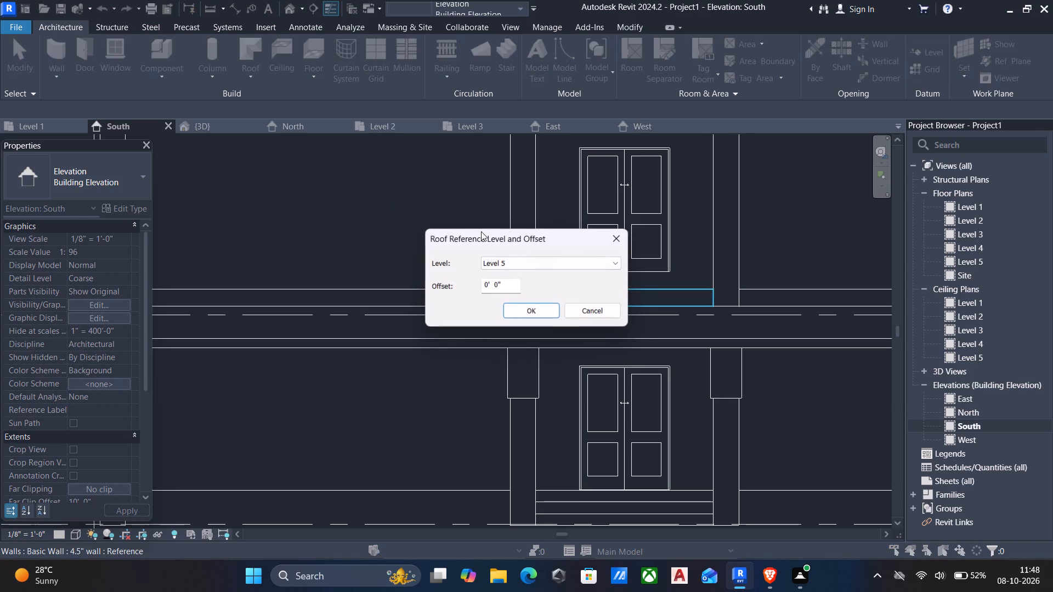
left_click(528, 312)
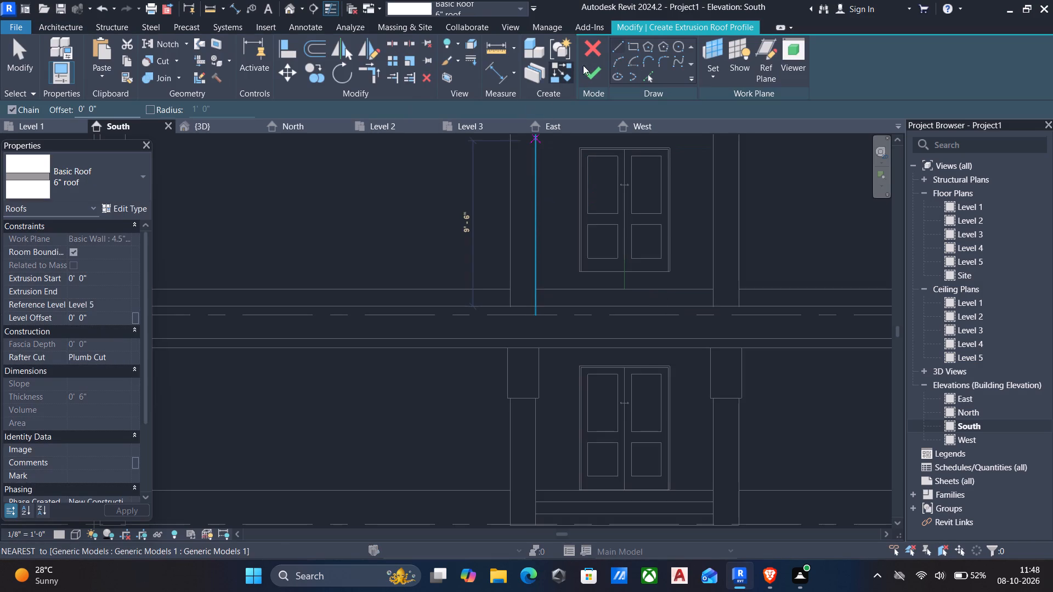
Sketch a sloping profile line about 8' 8" long from the upper door's centreline down to the porch roof edge just west of the entrance column.
left_click(614, 43)
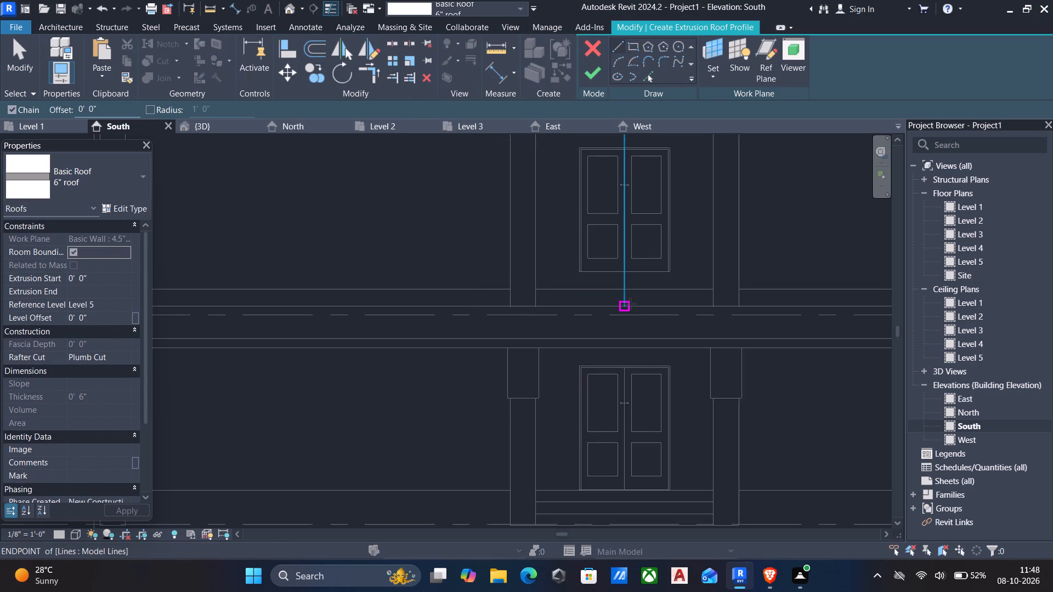
left_click(624, 257)
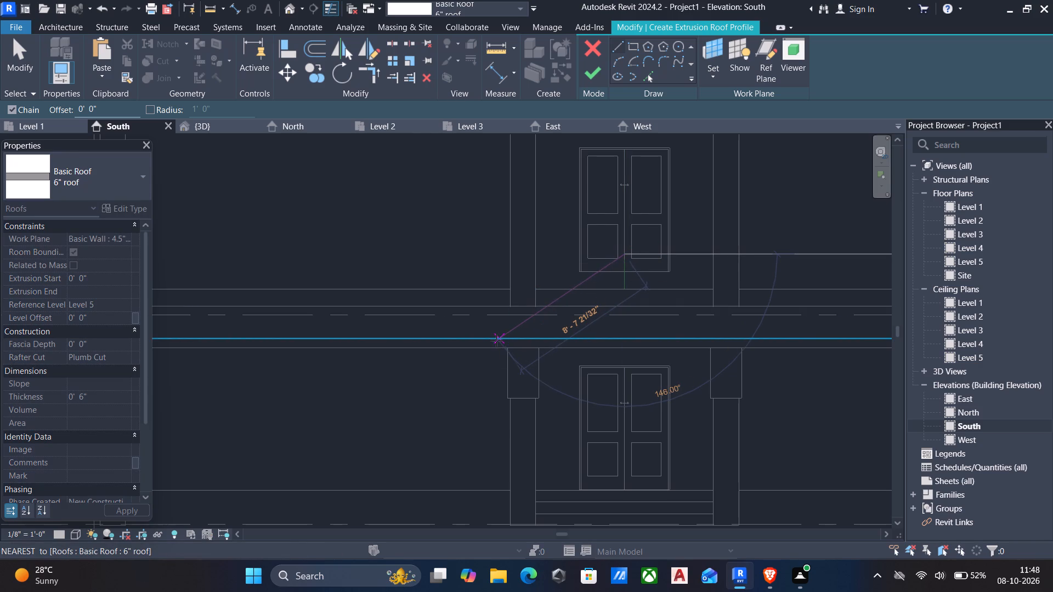
left_click(496, 340)
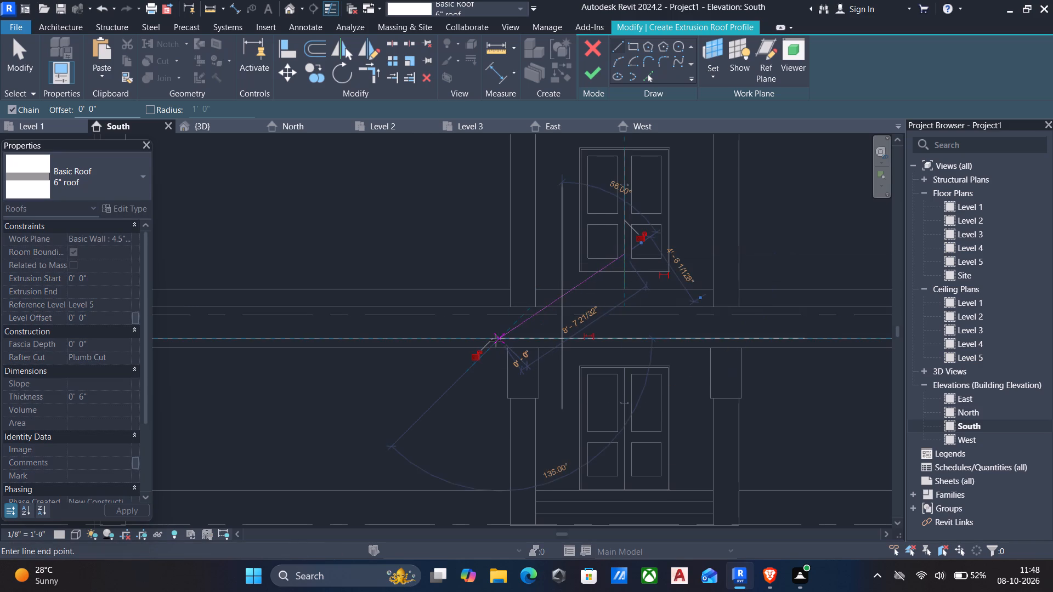
key("Escape")
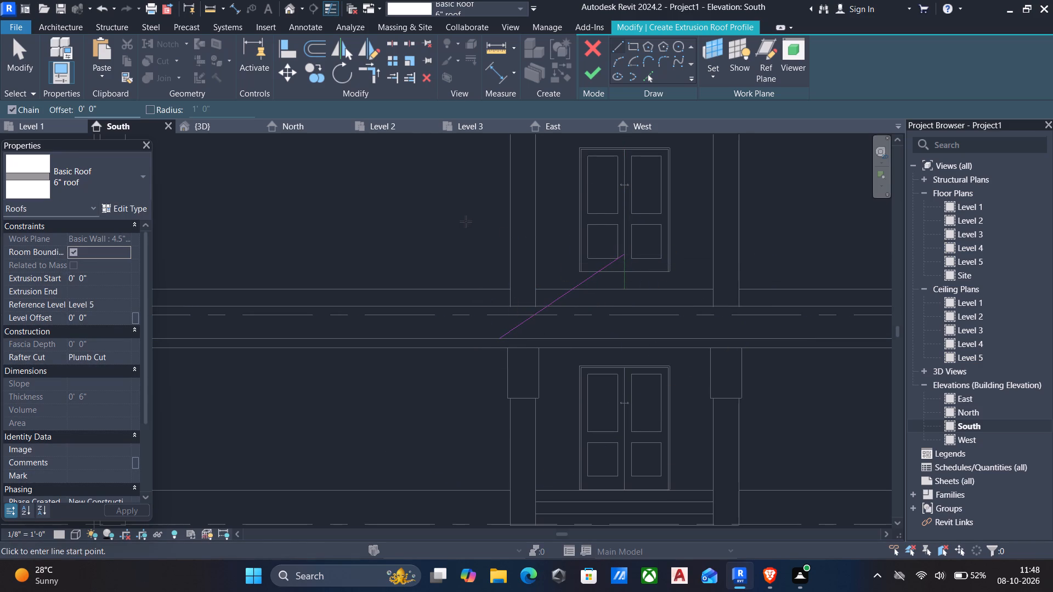
key("Escape")
Mirror the sloping line about a vertical axis through its upper end and finish the symmetrical gable roof profile.
left_click_drag(464, 221, 663, 345)
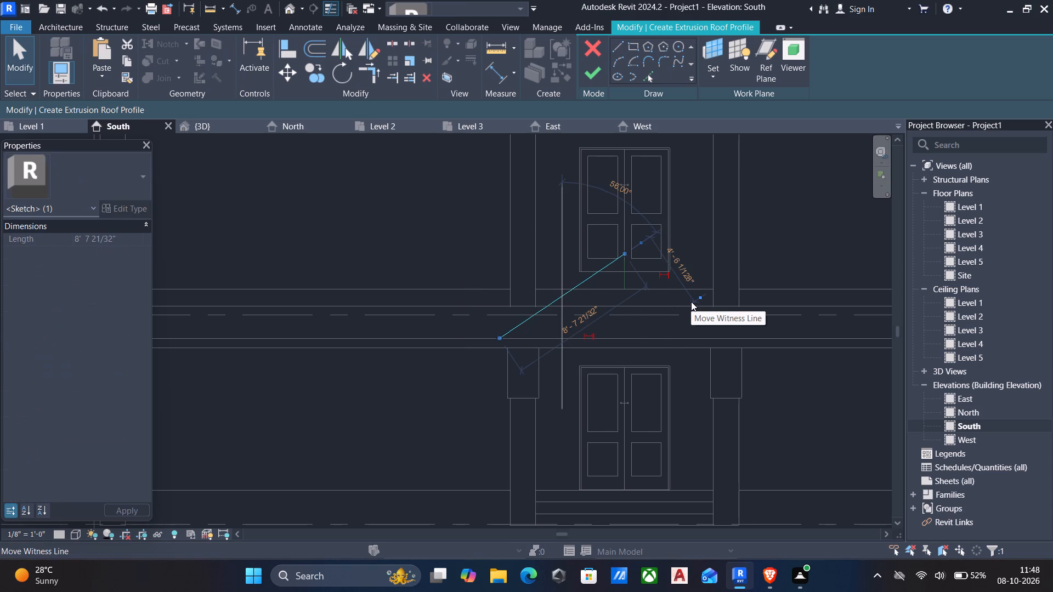
key("Escape")
left_click_drag(612, 332, 563, 271)
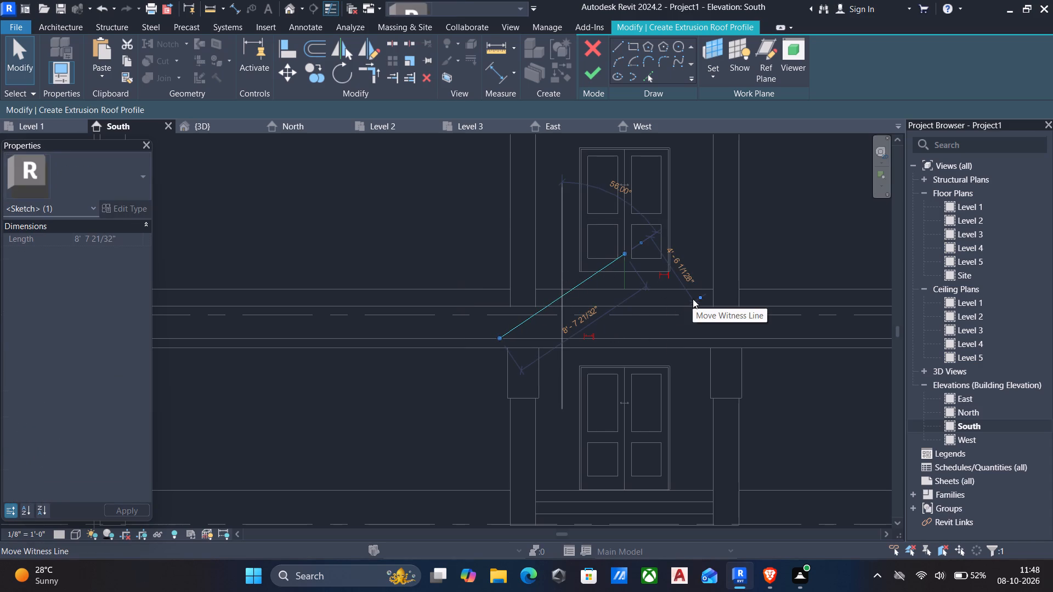
type("dm")
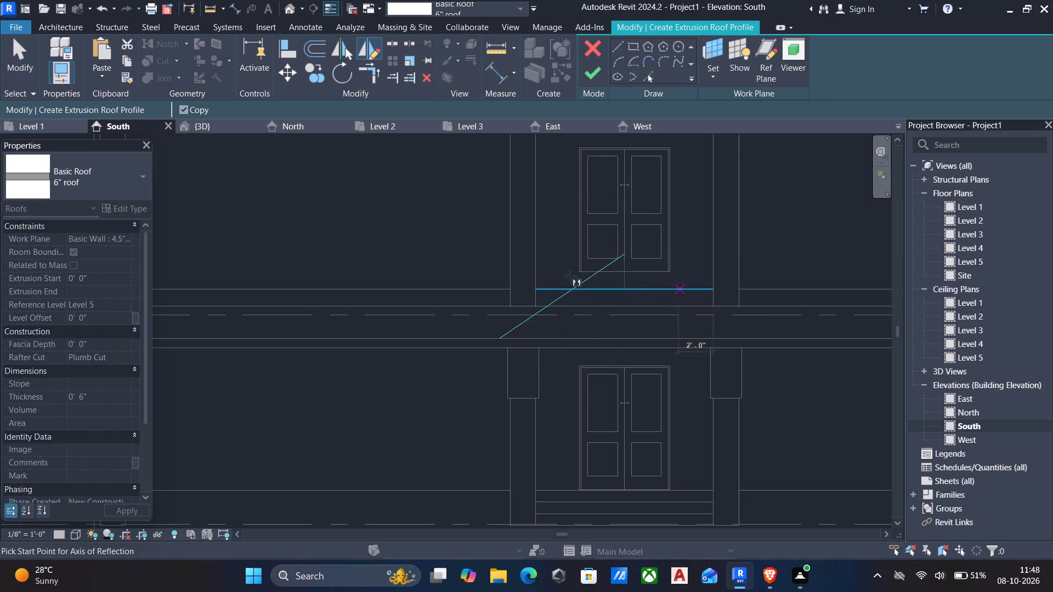
left_click(624, 254)
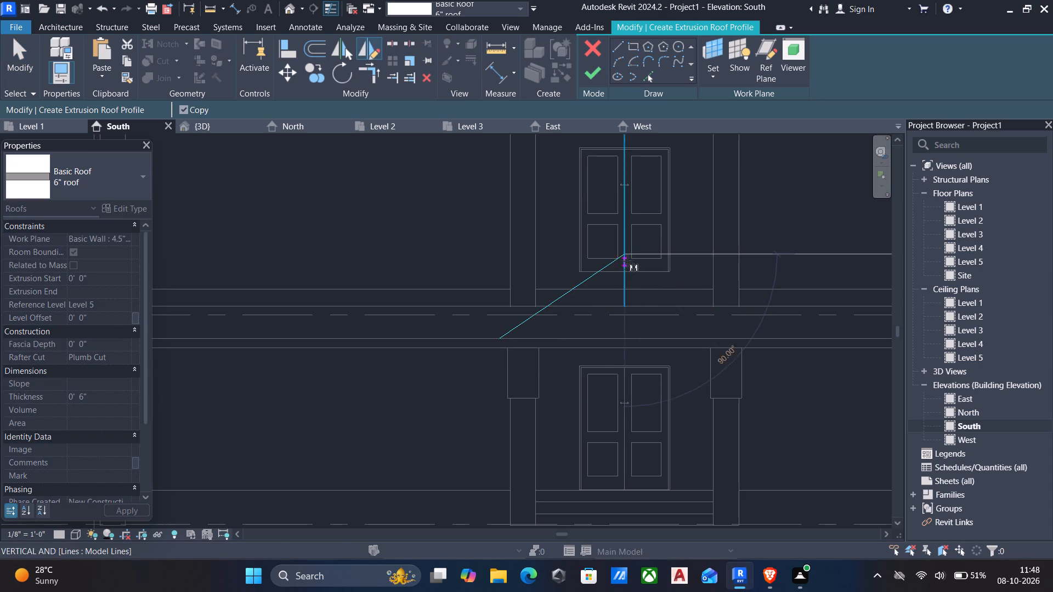
left_click(621, 293)
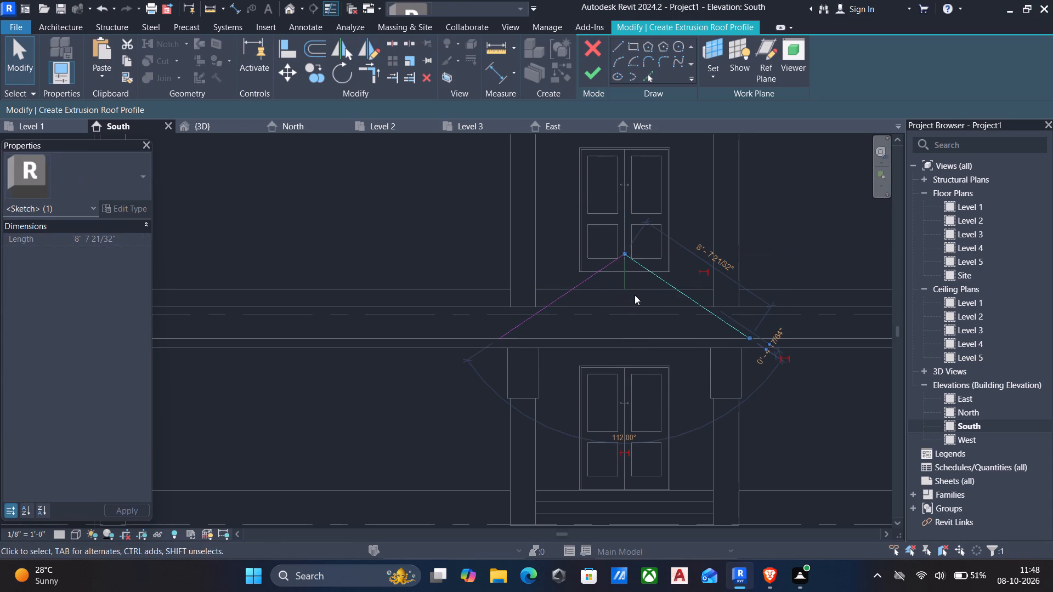
key("Escape")
key("Escape")
left_click(626, 277)
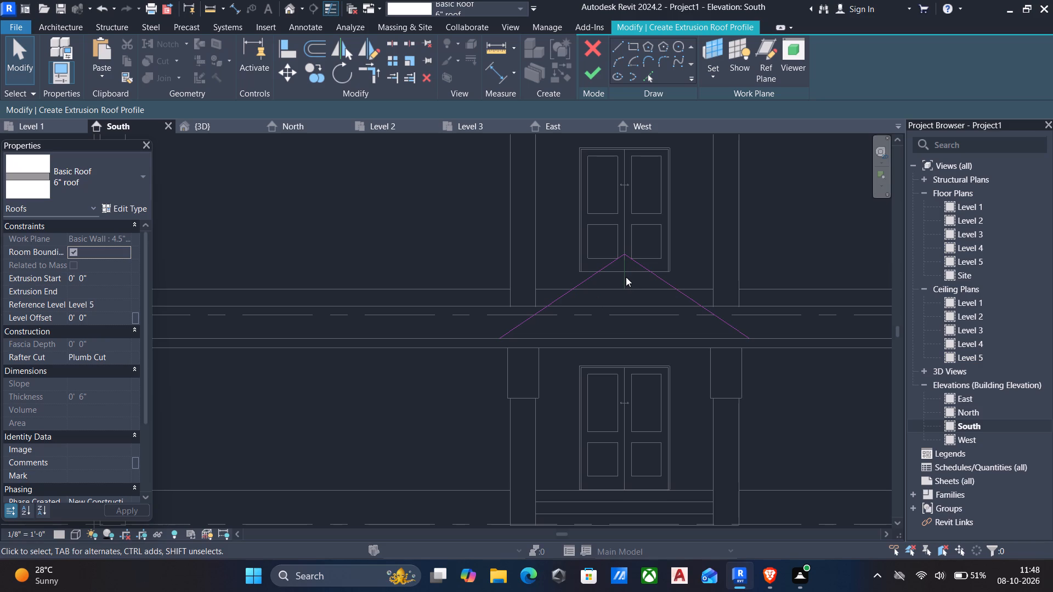
left_click(626, 277)
left_click(593, 70)
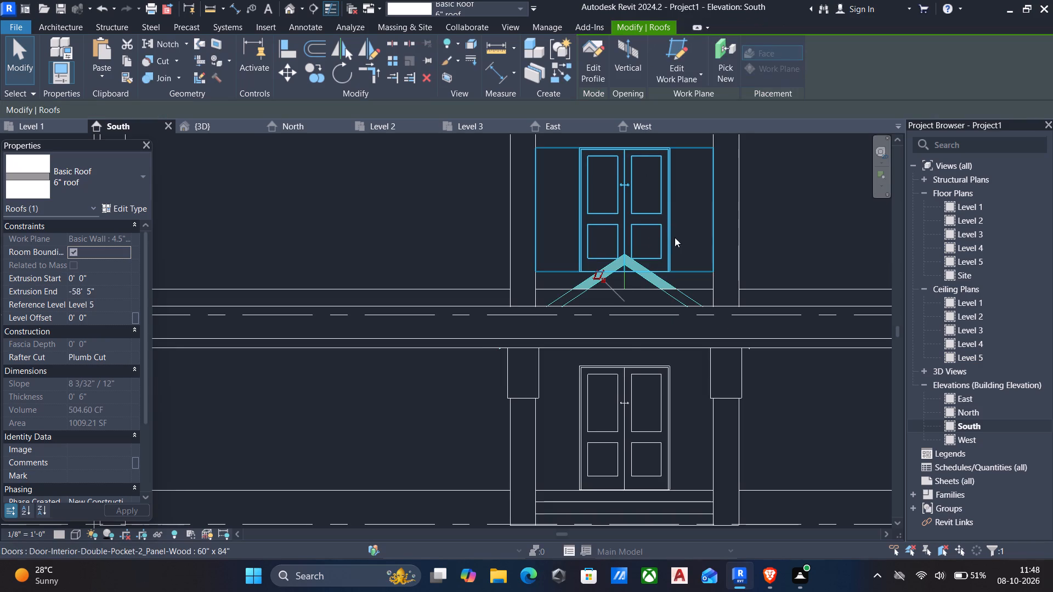
In the 3D view, stretch the gable roof's front end out over the porch roof to an extrusion start of about 4' 2 1/2".
scroll(680, 244, "down", 2)
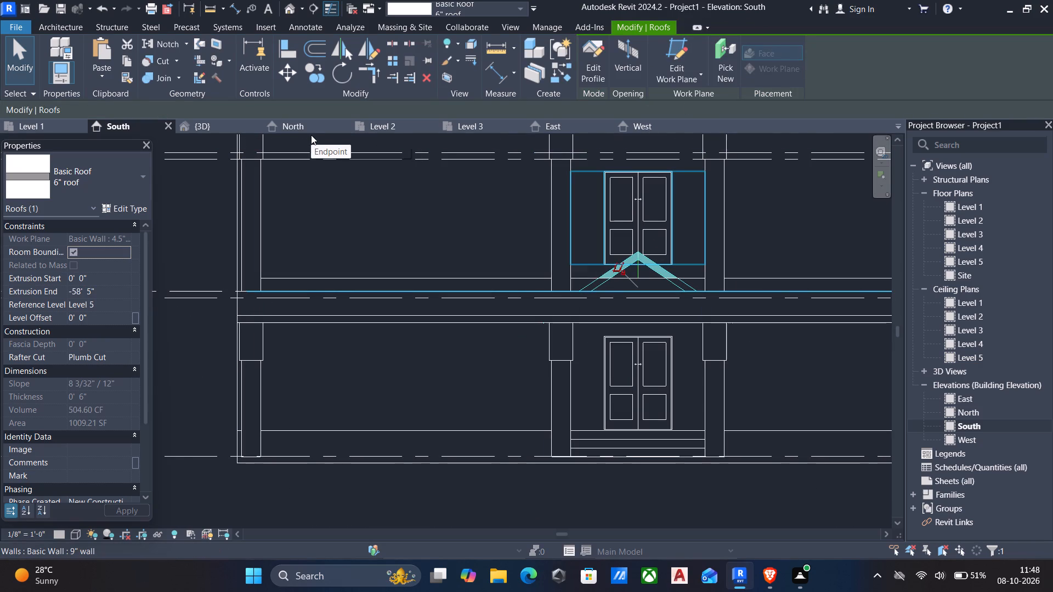
left_click(210, 124)
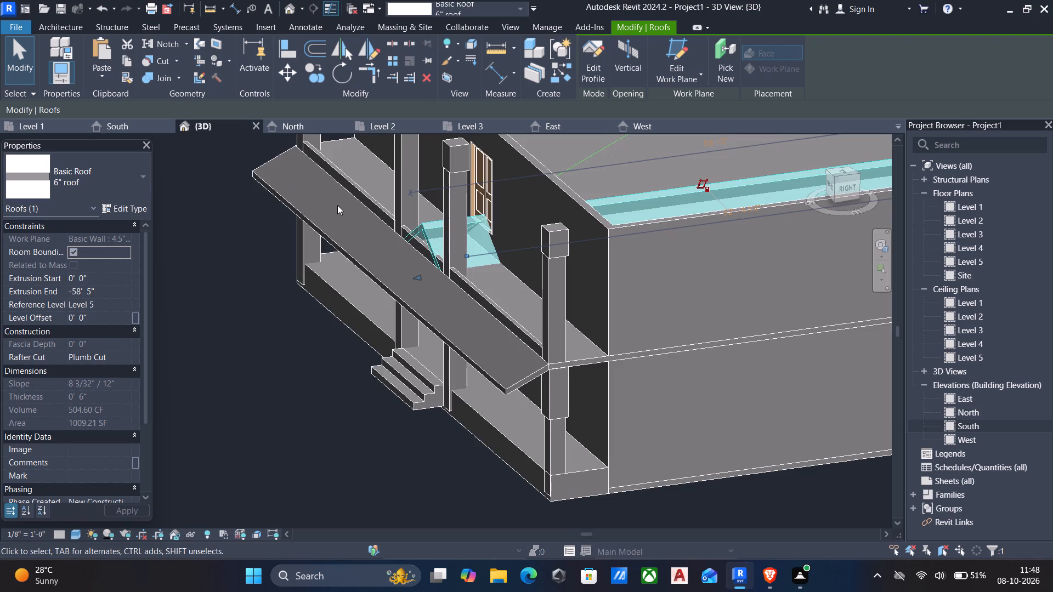
middle_click_drag(367, 229, 454, 206, "shift")
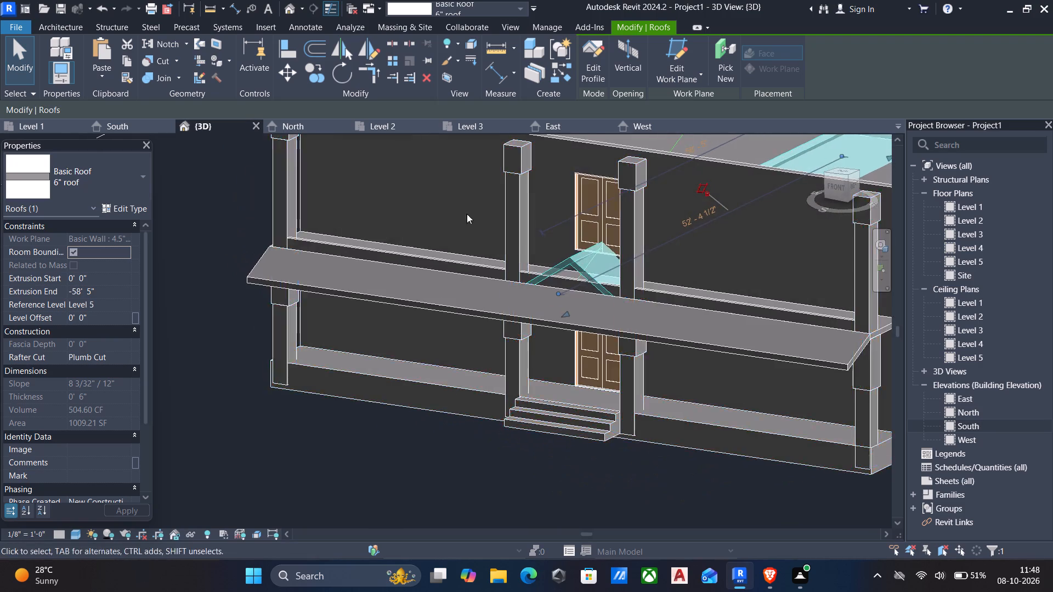
scroll(653, 266, "up", 4)
scroll(600, 291, "down", 3)
scroll(537, 257, "up", 1)
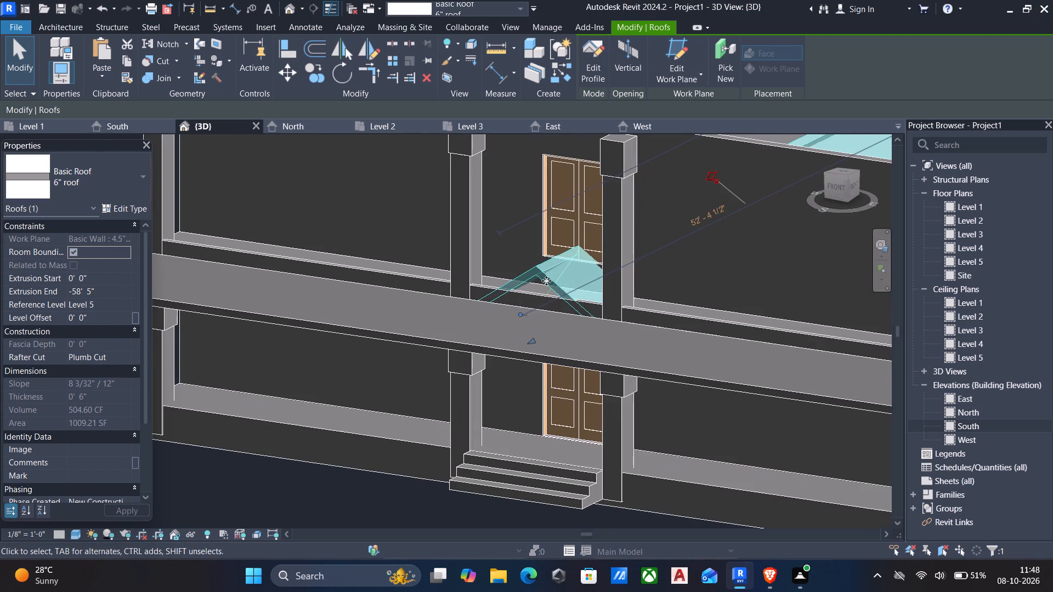
scroll(547, 283, "down", 1, "shift")
middle_click_drag(547, 283, 443, 296, "shift")
scroll(443, 295, "up", 1)
scroll(444, 289, "down", 4)
middle_click_drag(447, 293, 462, 257)
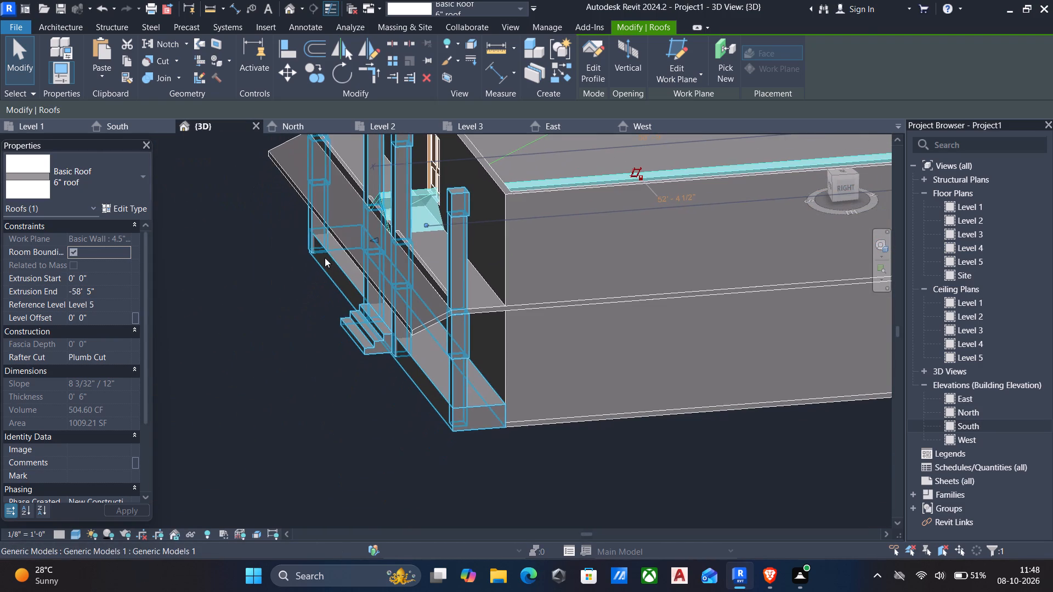
left_click_drag(370, 240, 352, 257)
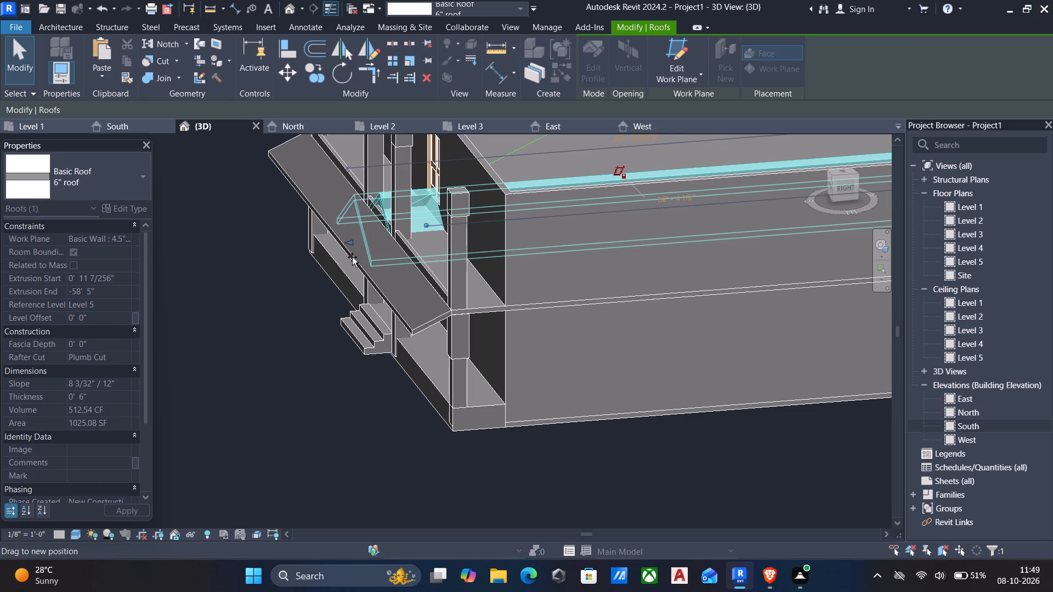
left_click_drag(352, 257, 338, 259)
key("Escape")
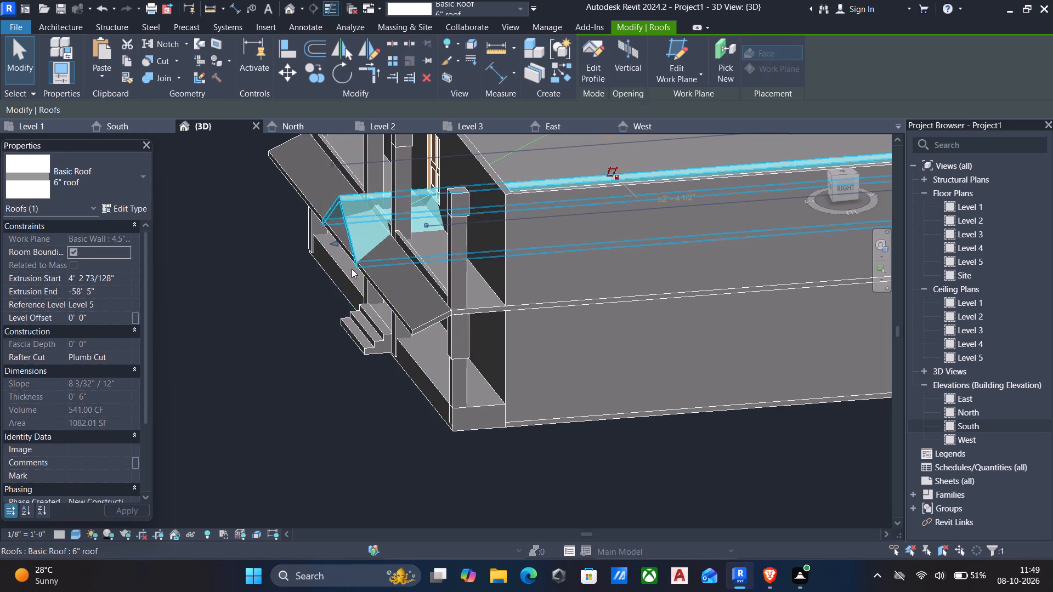
Shorten the gable roof by pulling its rear end from the back of the building forward to the porch.
scroll(353, 276, "down", 3)
middle_click_drag(356, 281, 326, 288)
scroll(508, 306, "down", 1, "shift")
middle_click_drag(508, 306, 482, 400, "shift")
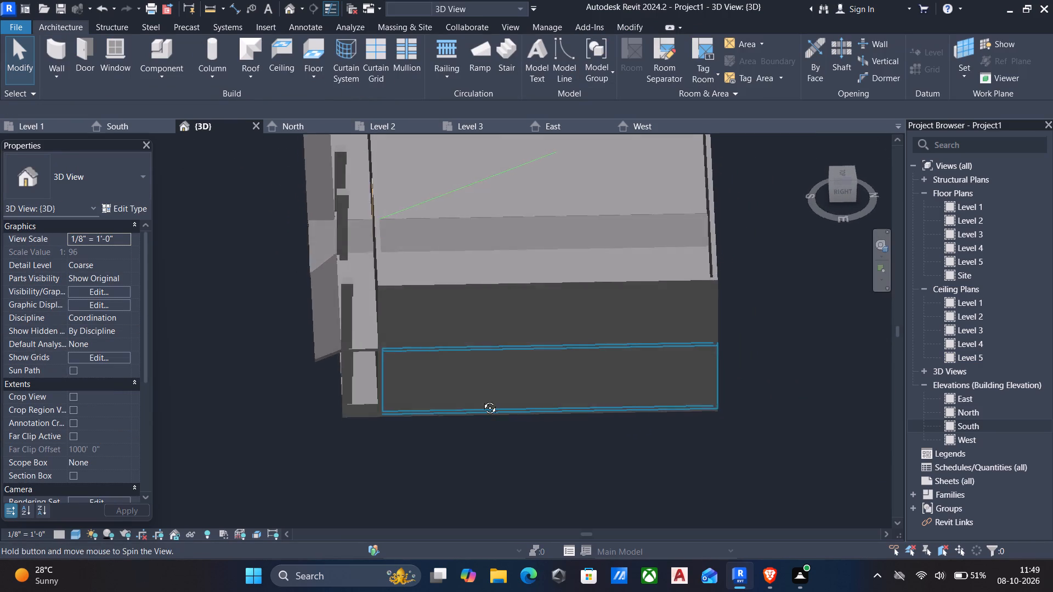
middle_click_drag(482, 400, 485, 415, "shift")
left_click(678, 213)
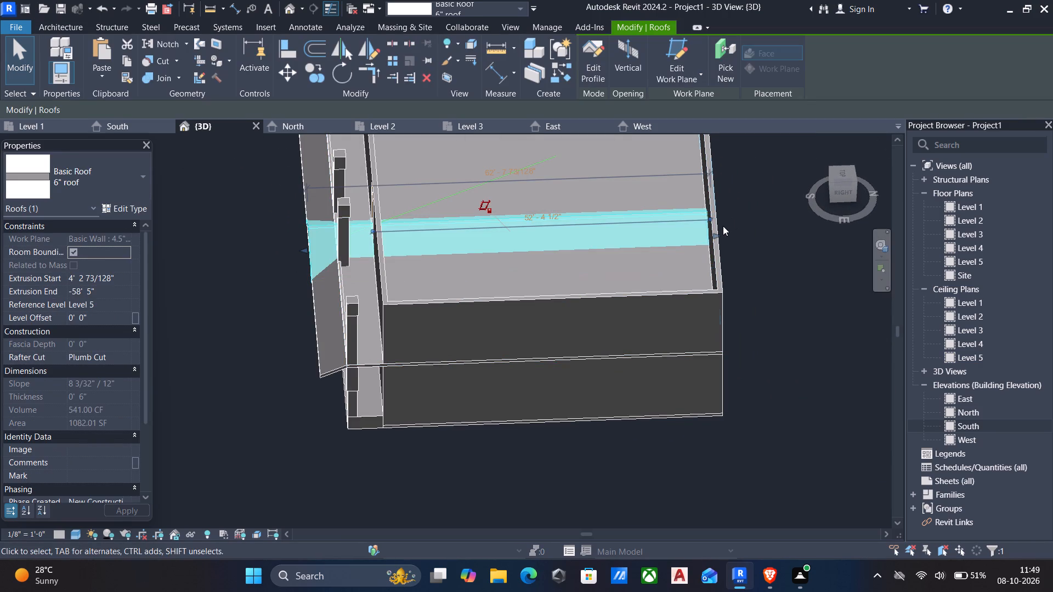
left_click_drag(718, 232, 393, 238)
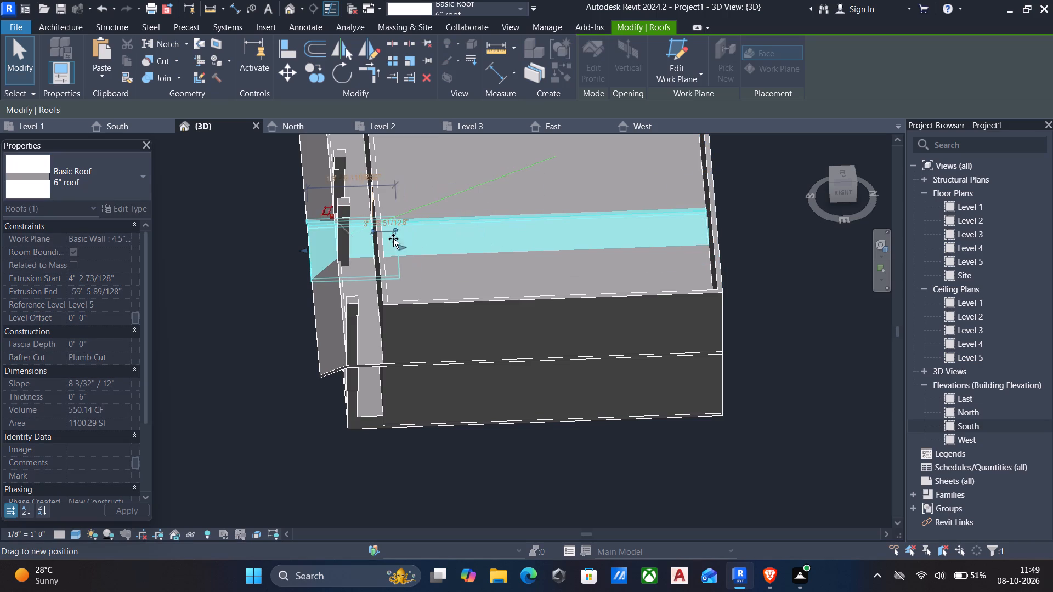
left_click_drag(393, 238, 335, 241)
key("Escape")
Examine how the shortened gable roof sits over the entrance from the front and side of the building.
scroll(292, 294, "down", 3)
middle_click_drag(292, 304, 377, 249, "shift")
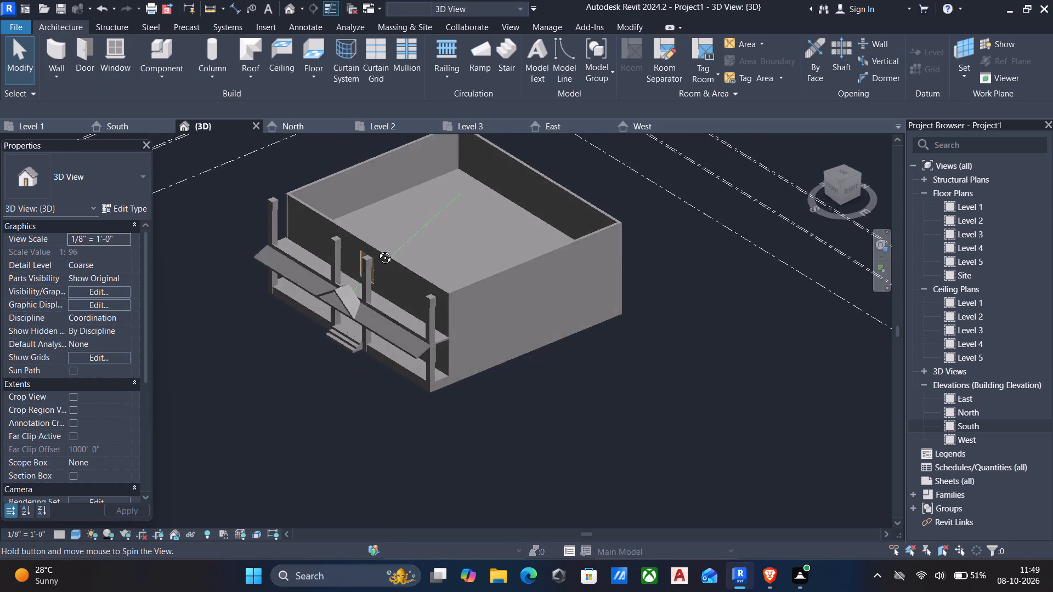
middle_click_drag(377, 249, 463, 203, "shift")
scroll(394, 331, "up", 4)
scroll(394, 346, "down", 3)
middle_click_drag(394, 352, 417, 332, "shift")
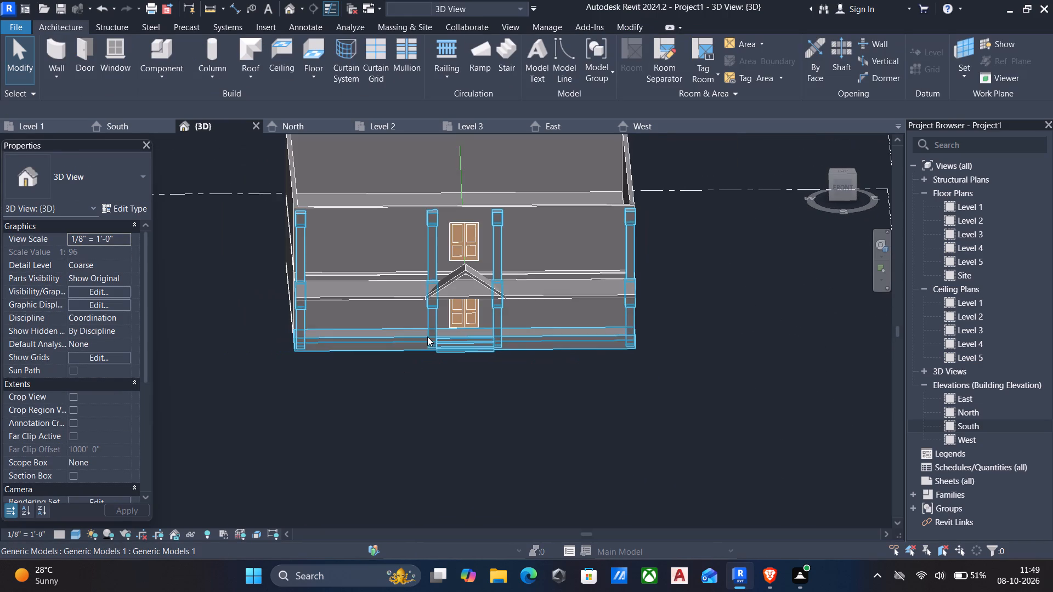
scroll(433, 337, "up", 4)
middle_click_drag(447, 324, 460, 249, "shift")
scroll(448, 322, "down", 1, "shift")
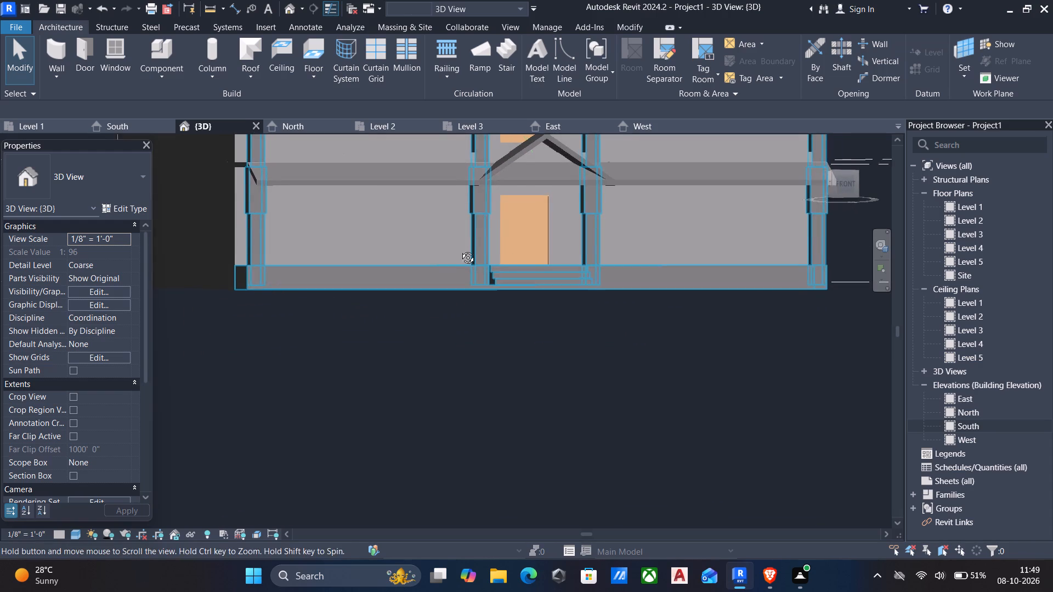
middle_click_drag(460, 249, 438, 254, "shift")
scroll(461, 254, "up", 1)
scroll(499, 247, "down", 4)
middle_click_drag(502, 247, 447, 253, "shift")
Delete the model line running up from the porch roof at the entrance centre.
scroll(433, 166, "up", 3)
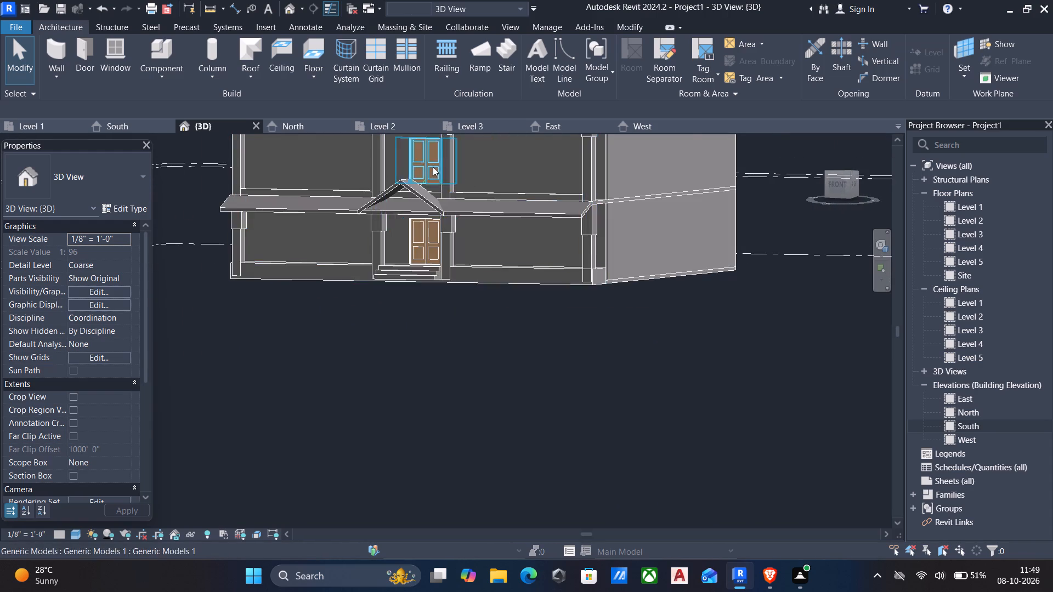
scroll(433, 167, "up", 3)
left_click(411, 203)
key("Delete")
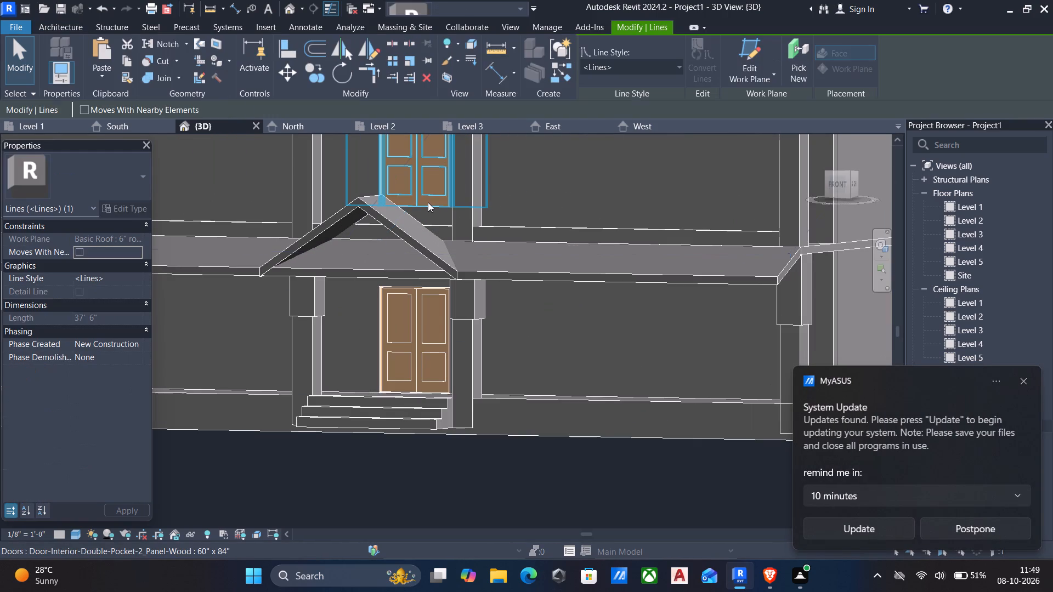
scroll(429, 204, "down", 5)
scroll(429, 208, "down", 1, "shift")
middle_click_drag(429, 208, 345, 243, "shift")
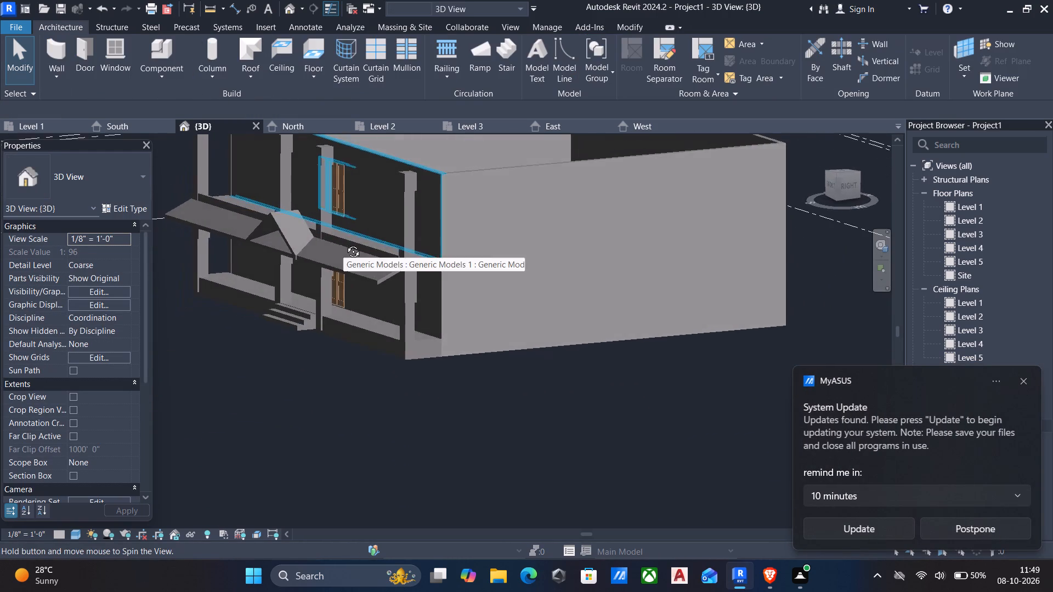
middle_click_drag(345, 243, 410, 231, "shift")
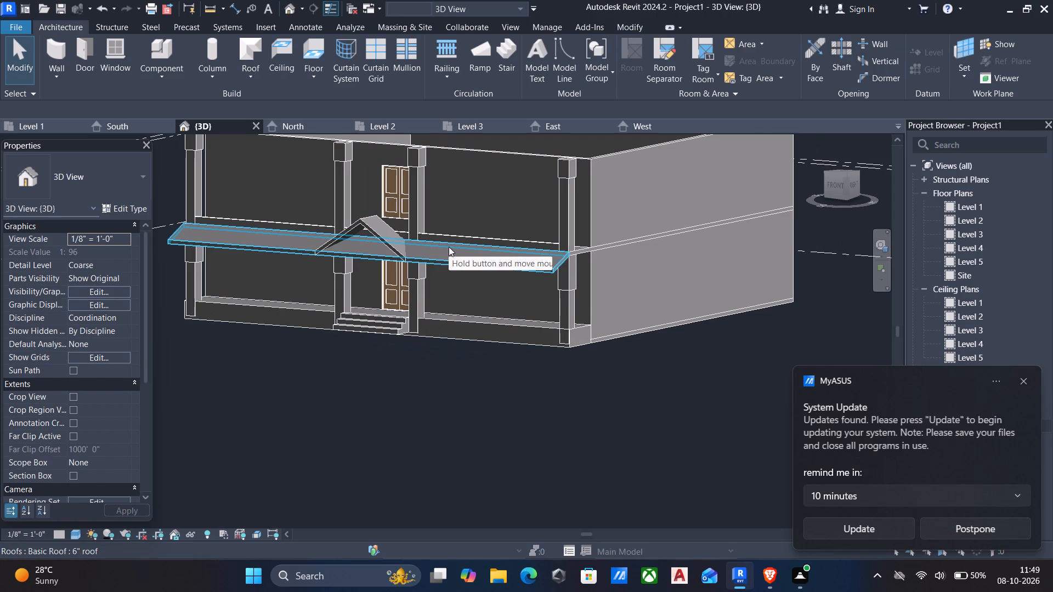
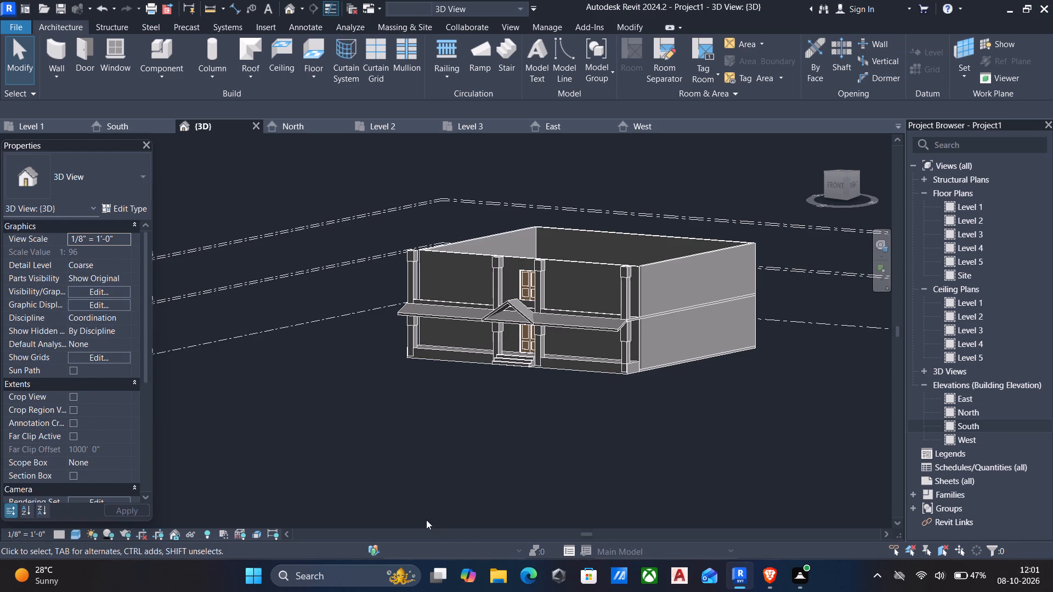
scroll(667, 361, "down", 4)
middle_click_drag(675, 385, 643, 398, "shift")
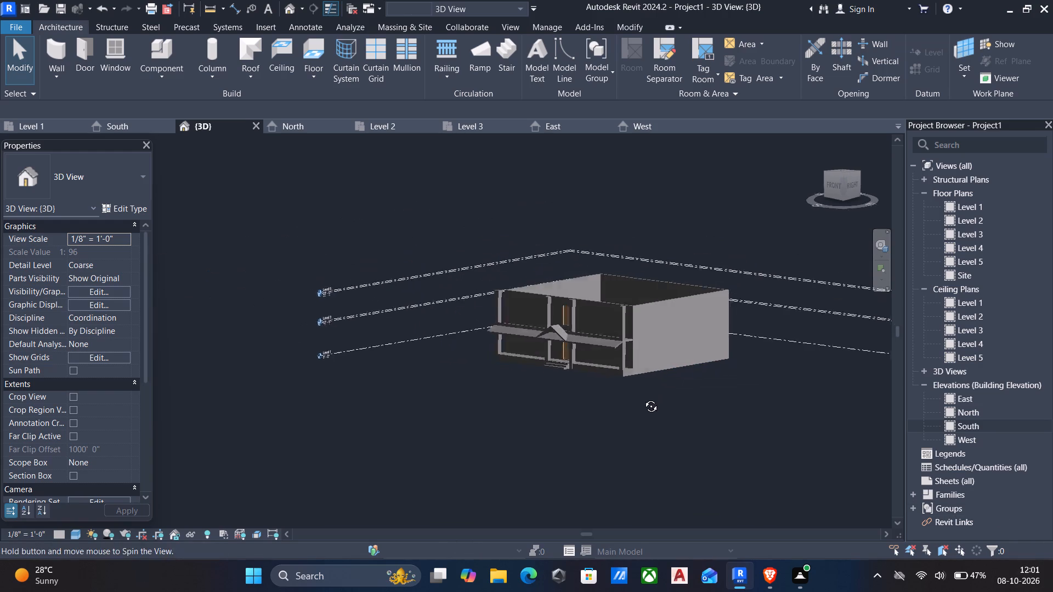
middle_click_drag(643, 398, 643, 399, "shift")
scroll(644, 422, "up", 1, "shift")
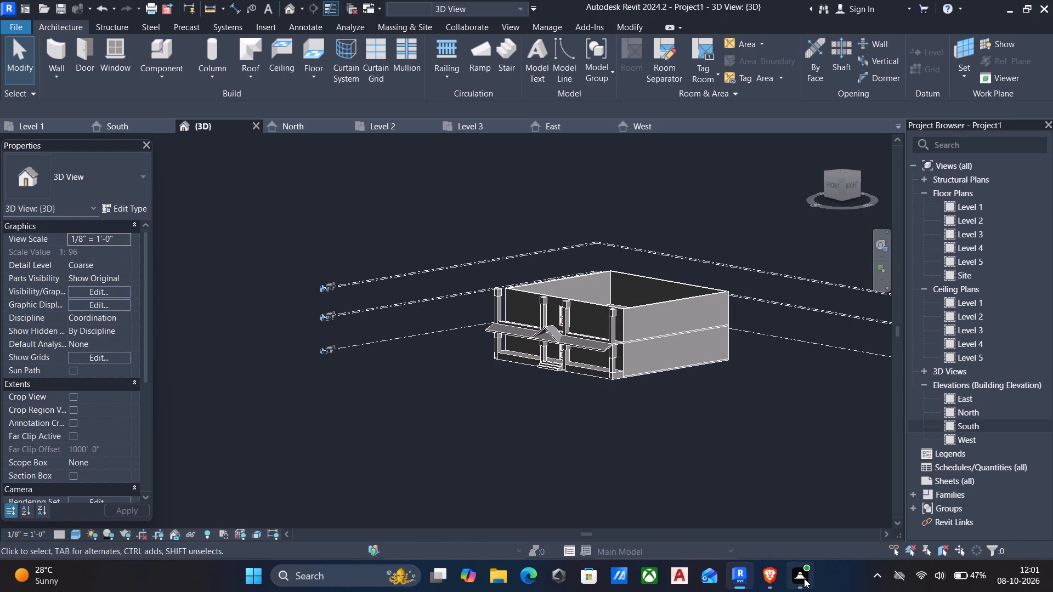
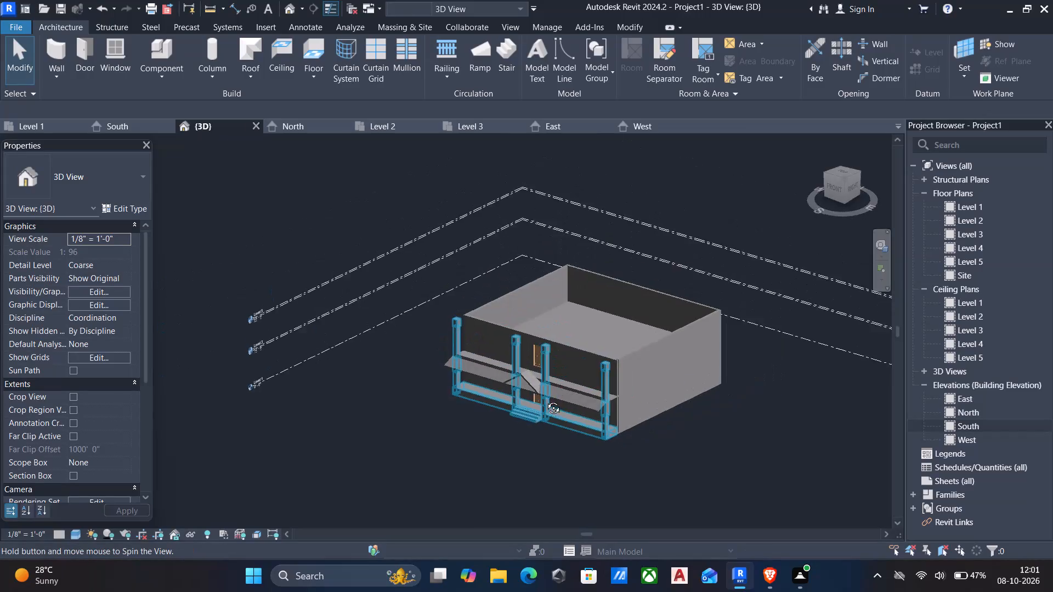
Edit the porch column model in place and begin an extrusion on the face of the short 4.5" wall behind the gable roof.
scroll(595, 358, "up", 6)
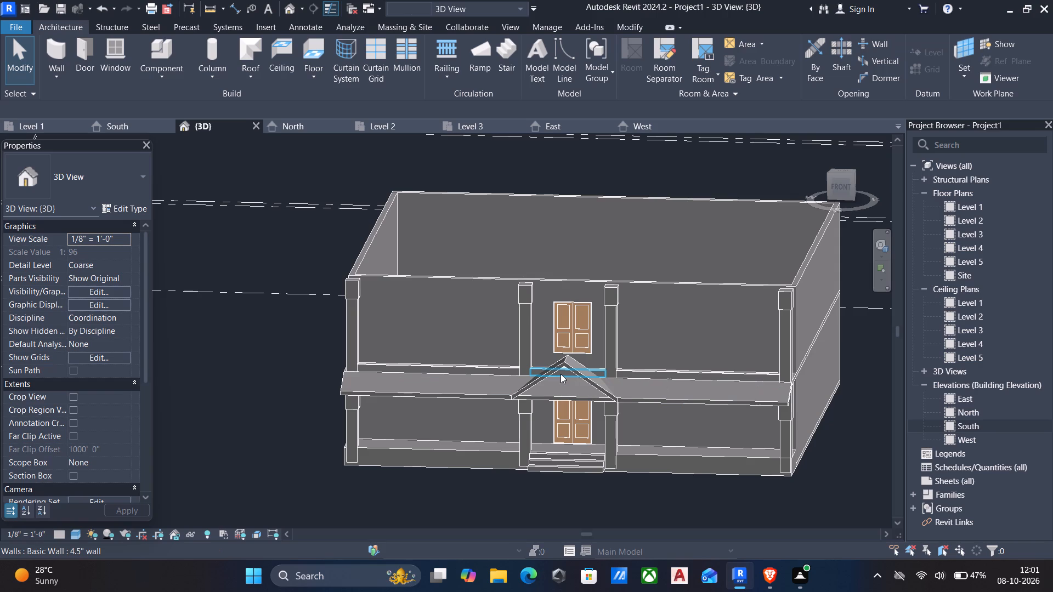
scroll(561, 374, "down", 2)
middle_click_drag(561, 374, 430, 524, "shift")
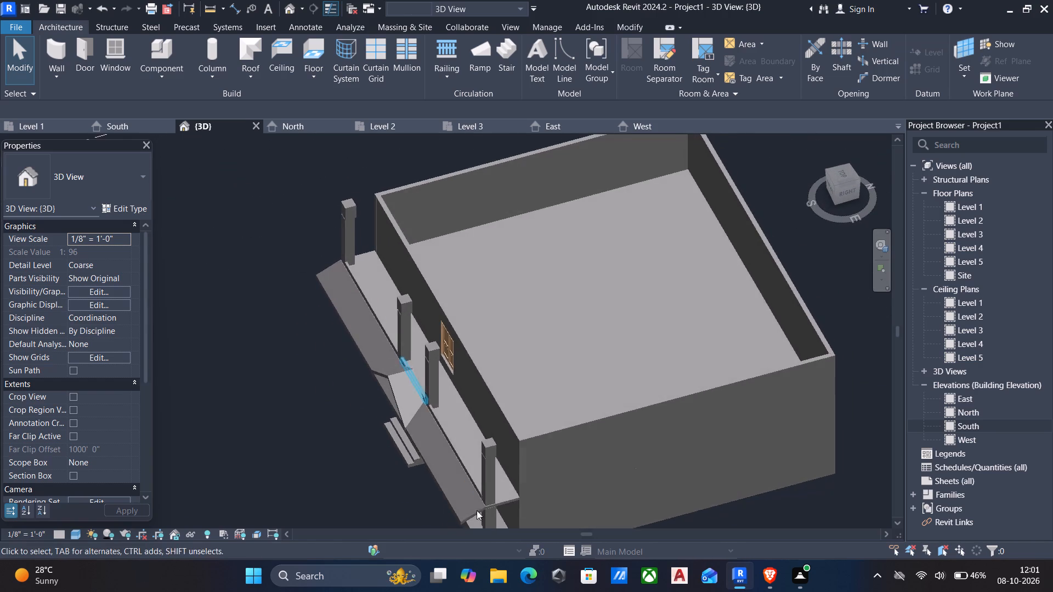
middle_click_drag(435, 466, 551, 345, "shift")
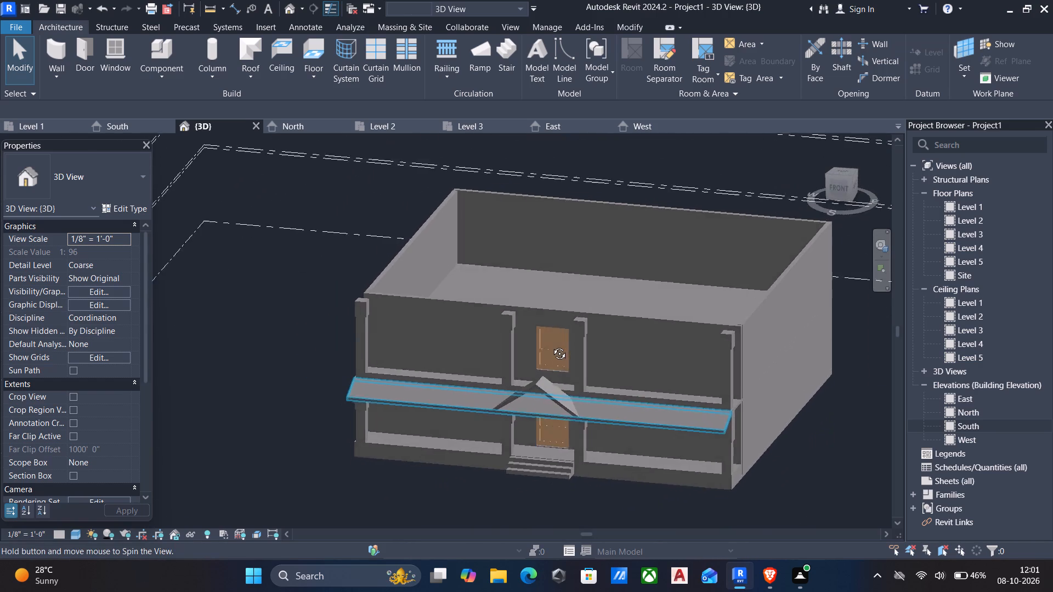
middle_click_drag(551, 345, 554, 333, "shift")
scroll(554, 333, "up", 4)
middle_click_drag(520, 440, 530, 389, "shift")
scroll(530, 389, "up", 6)
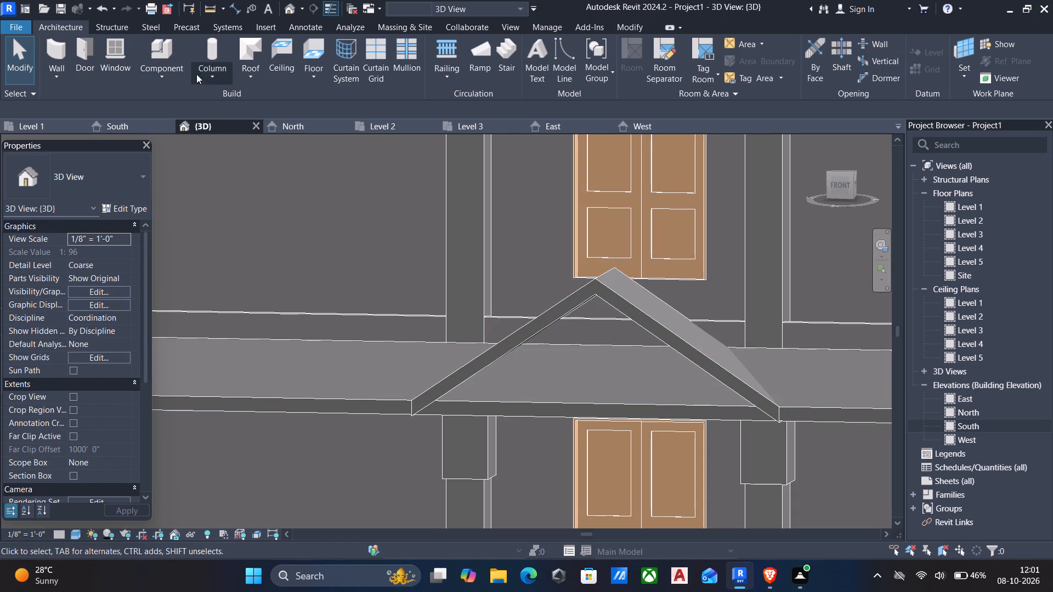
left_click(490, 443)
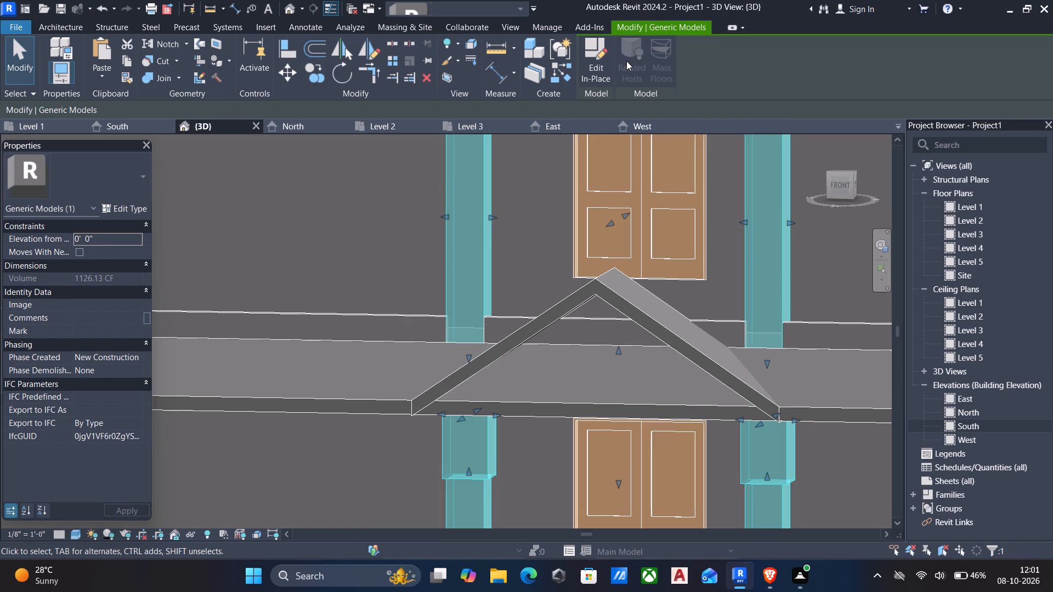
left_click(599, 50)
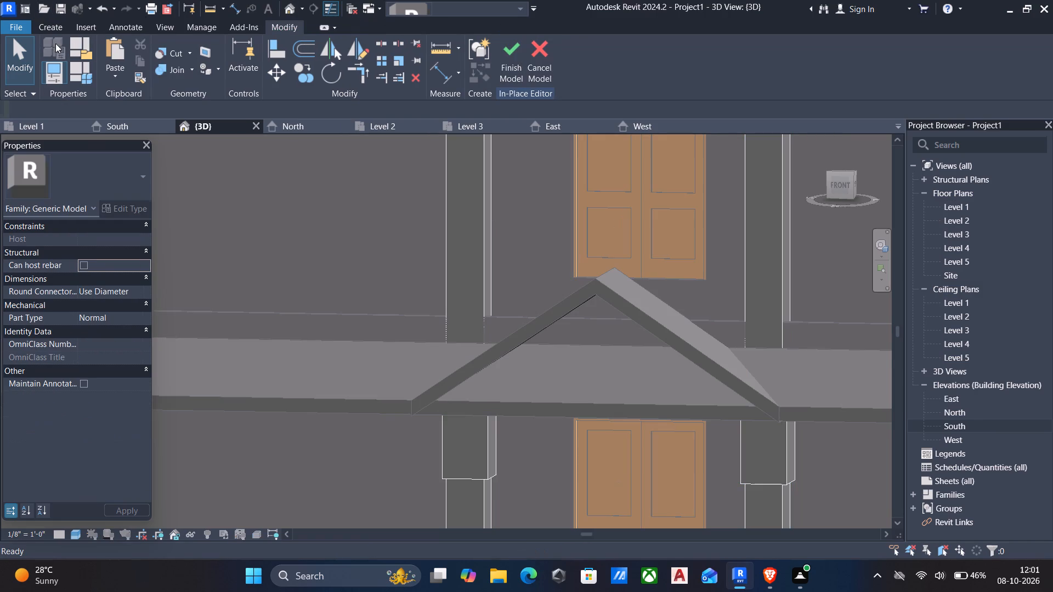
left_click(46, 31)
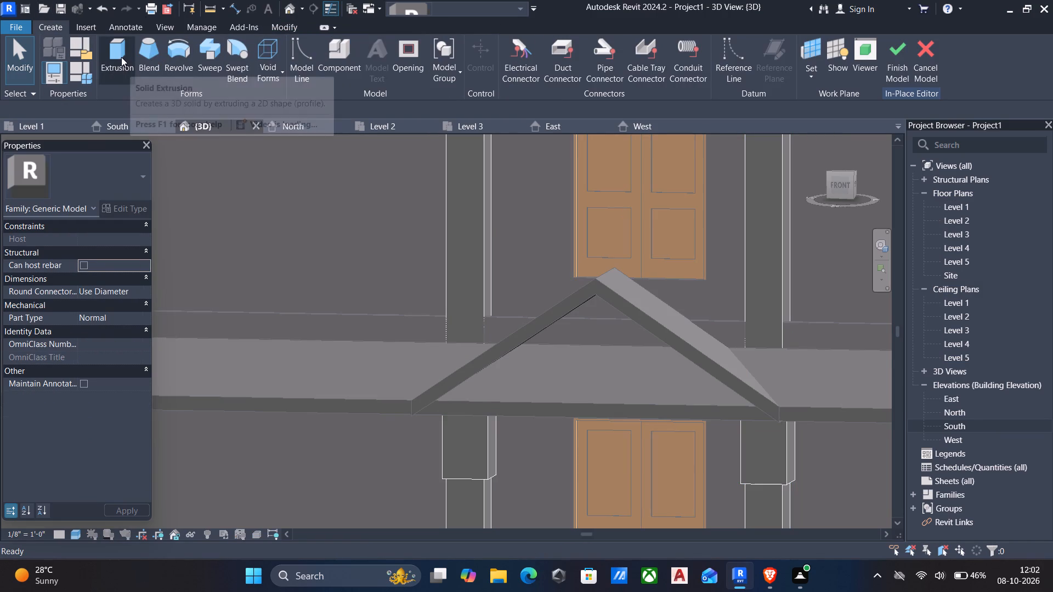
left_click(121, 56)
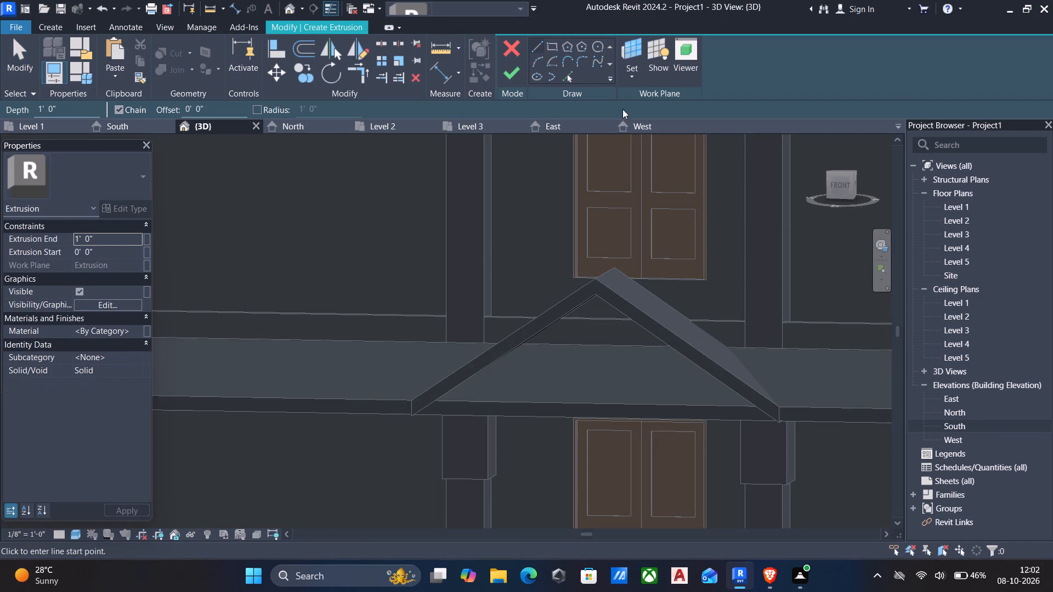
left_click(627, 77)
left_click(663, 117)
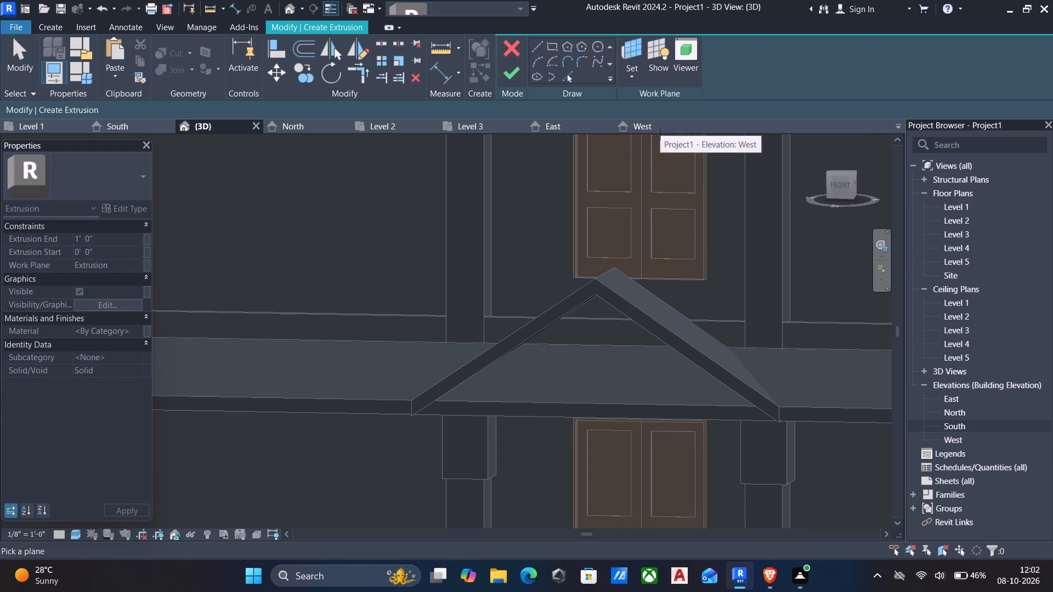
left_click(598, 324)
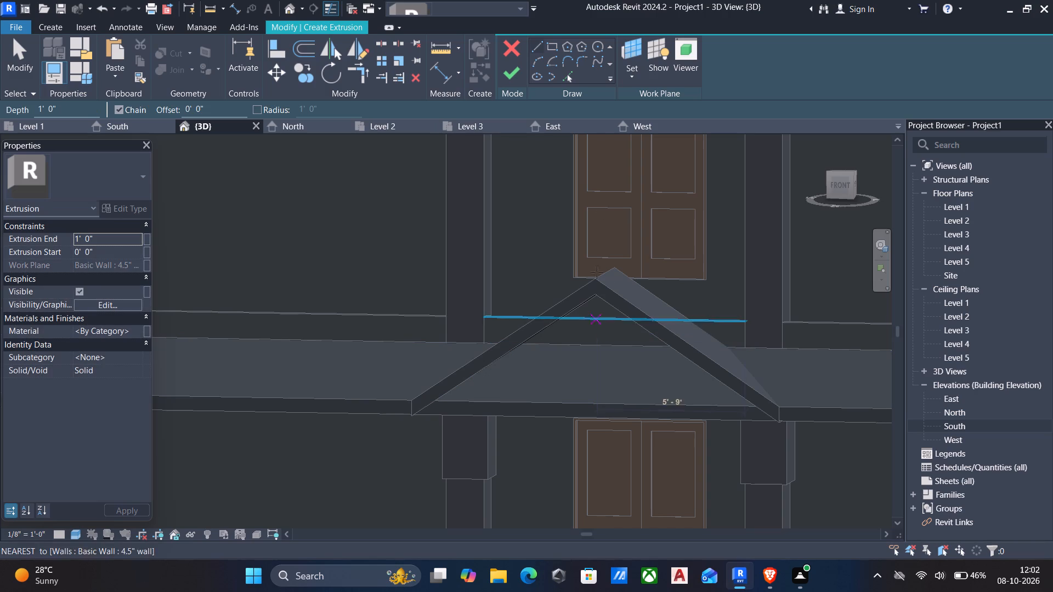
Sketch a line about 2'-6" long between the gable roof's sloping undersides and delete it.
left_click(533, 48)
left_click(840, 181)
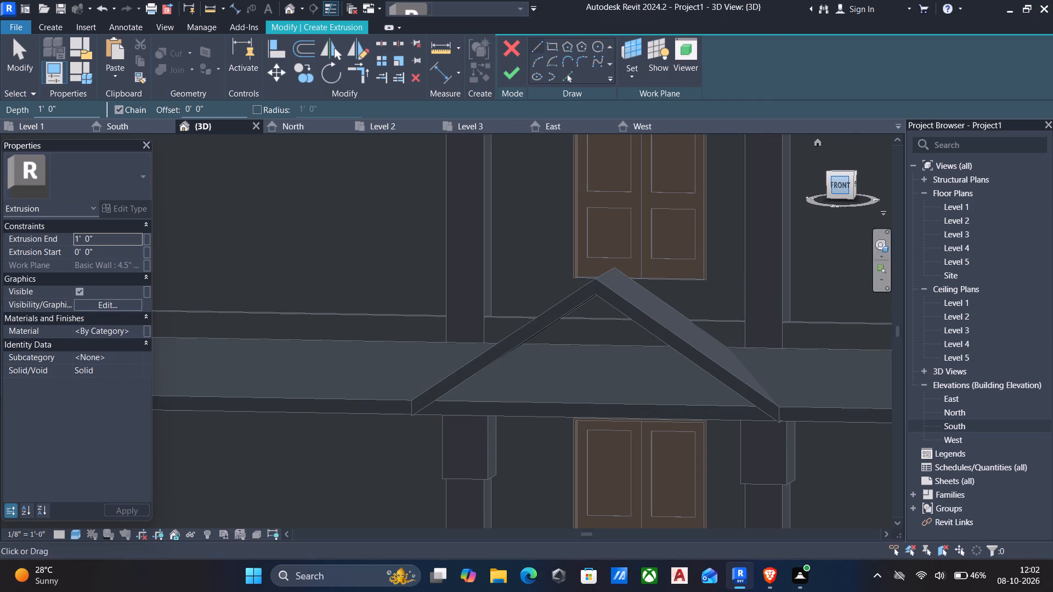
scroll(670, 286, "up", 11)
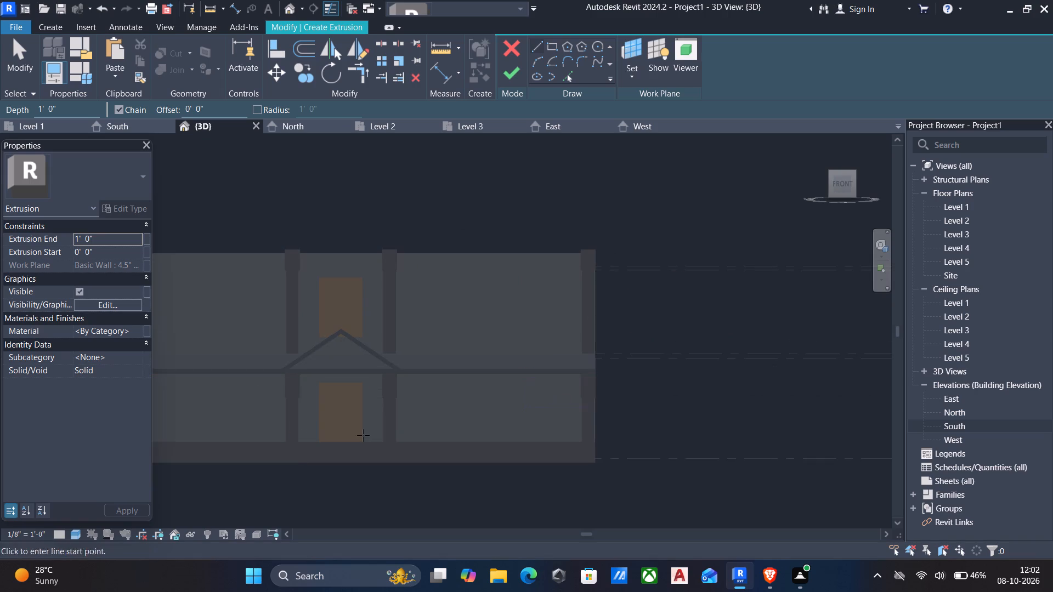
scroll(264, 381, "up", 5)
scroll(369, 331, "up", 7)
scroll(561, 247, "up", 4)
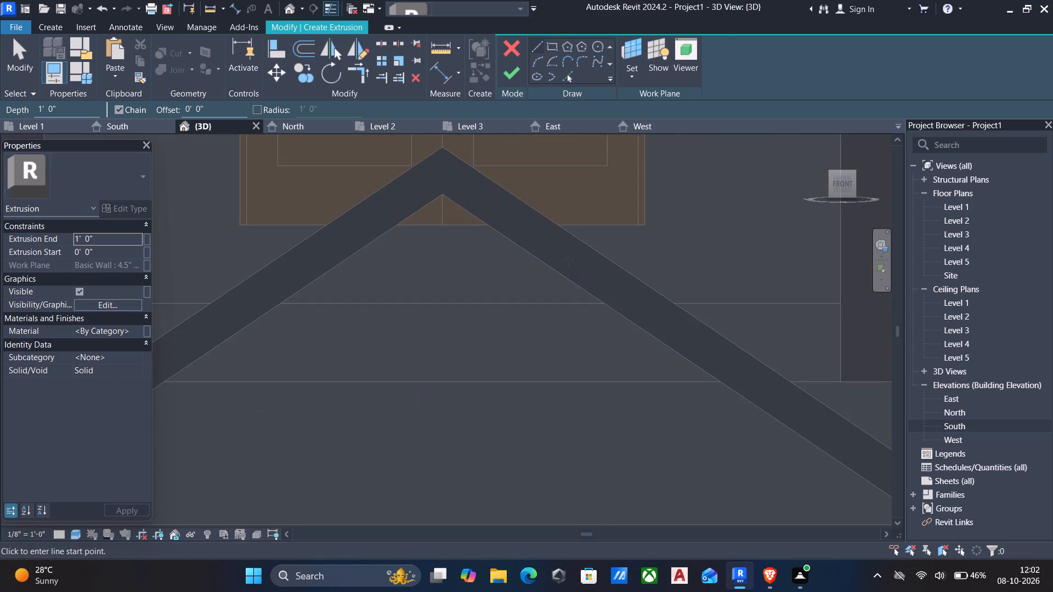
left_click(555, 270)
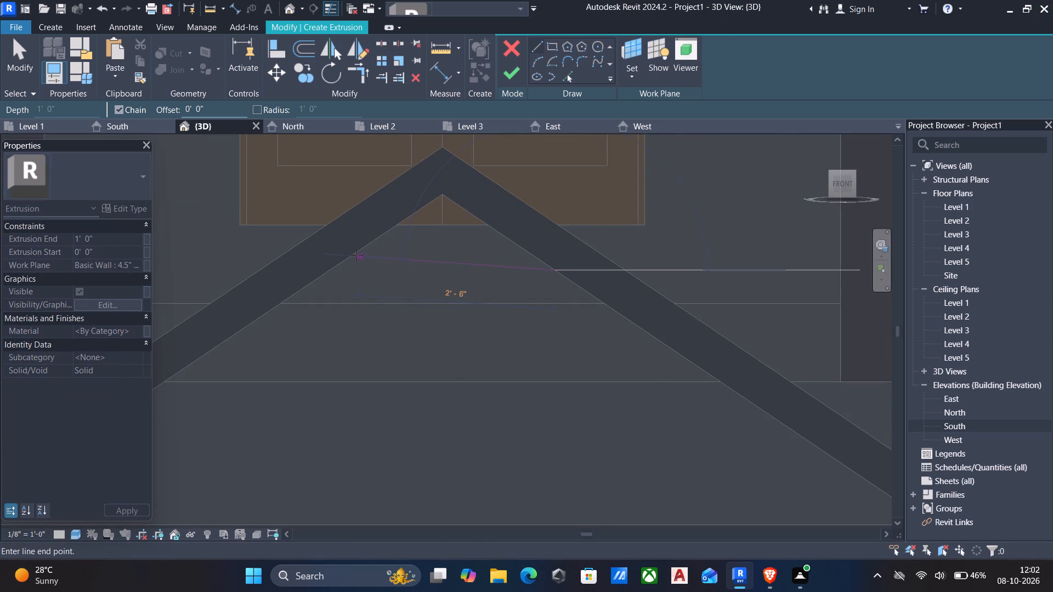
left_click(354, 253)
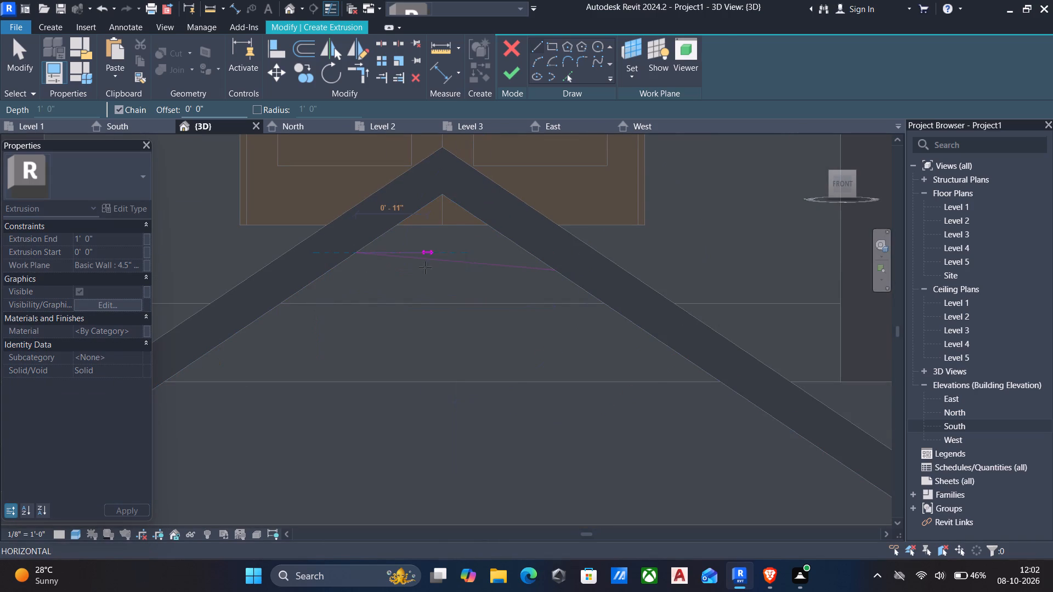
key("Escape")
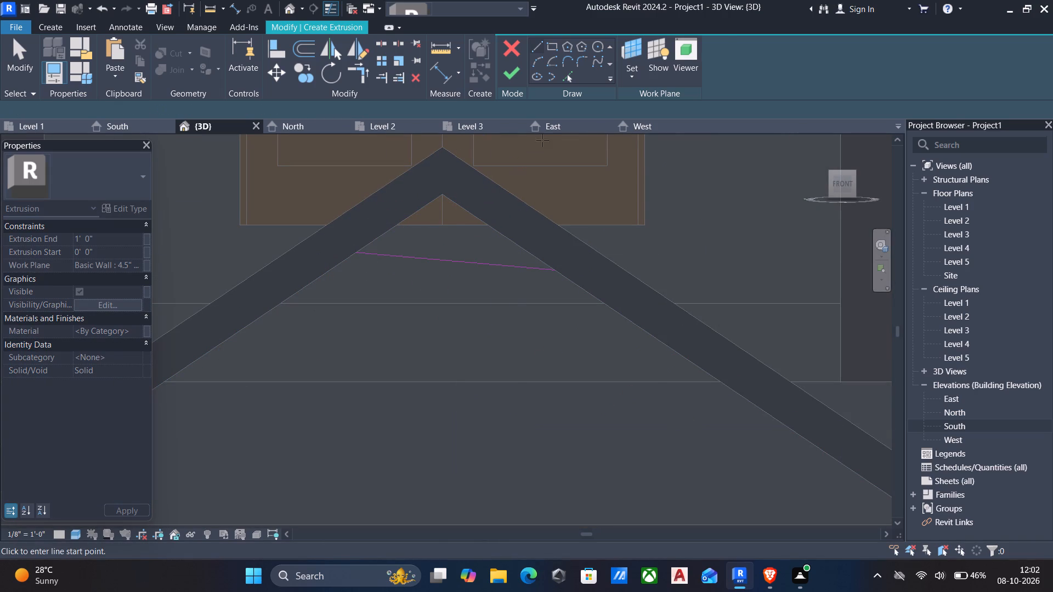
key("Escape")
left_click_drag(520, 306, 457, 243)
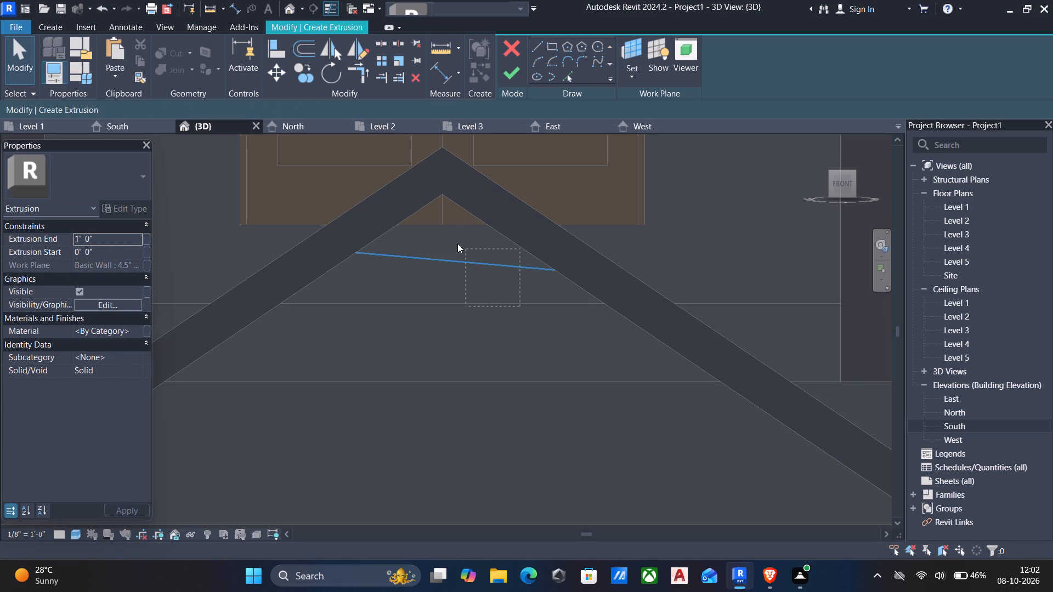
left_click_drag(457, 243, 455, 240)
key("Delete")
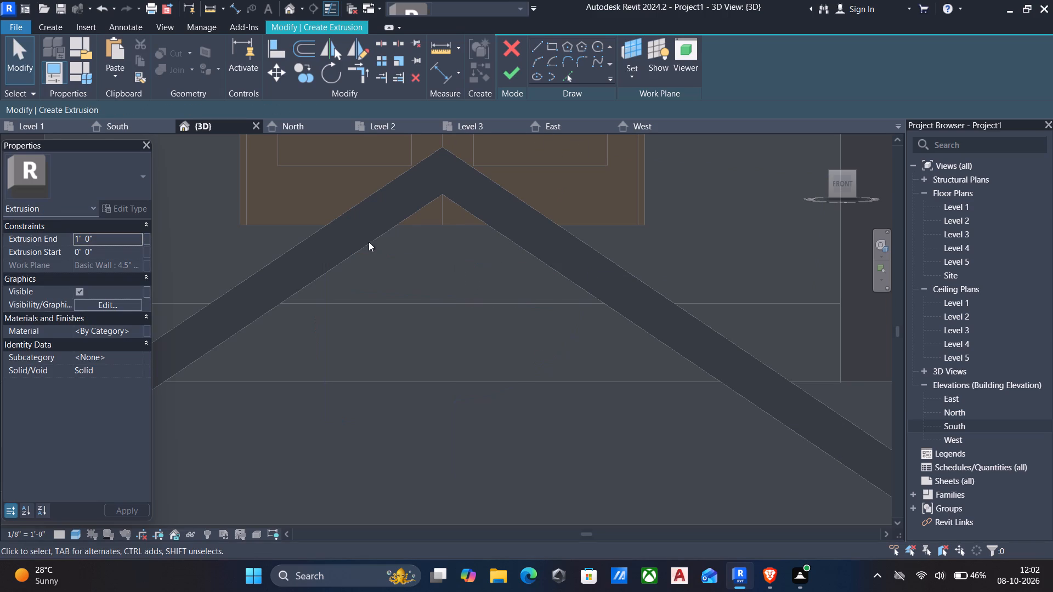
Pick the gable roof's two sloping underside edges and the bottom edge of the short wall between the columns as sketch lines.
left_click(571, 78)
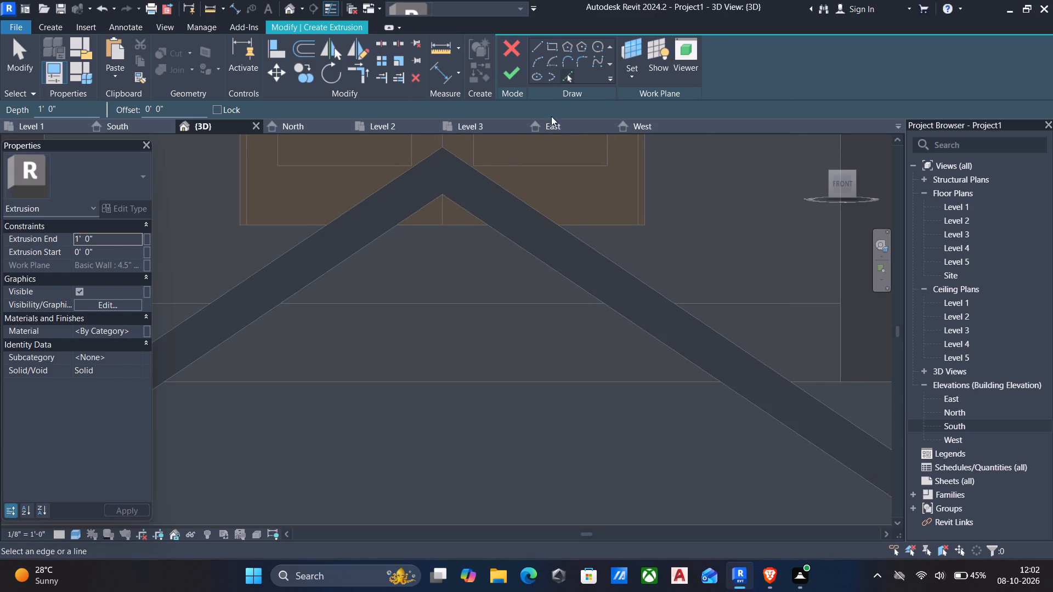
left_click(485, 219)
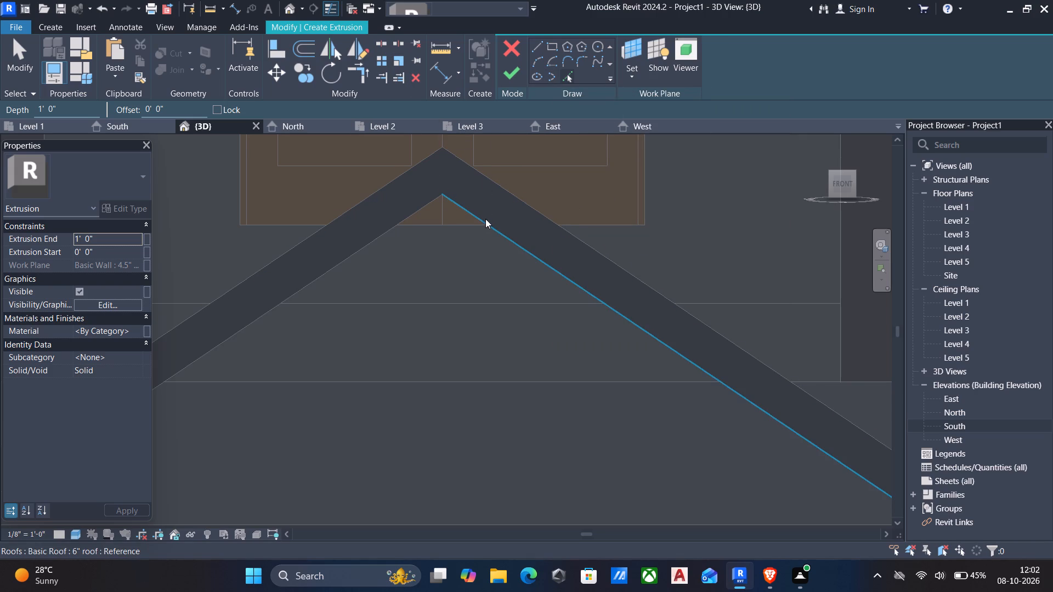
left_click(411, 212)
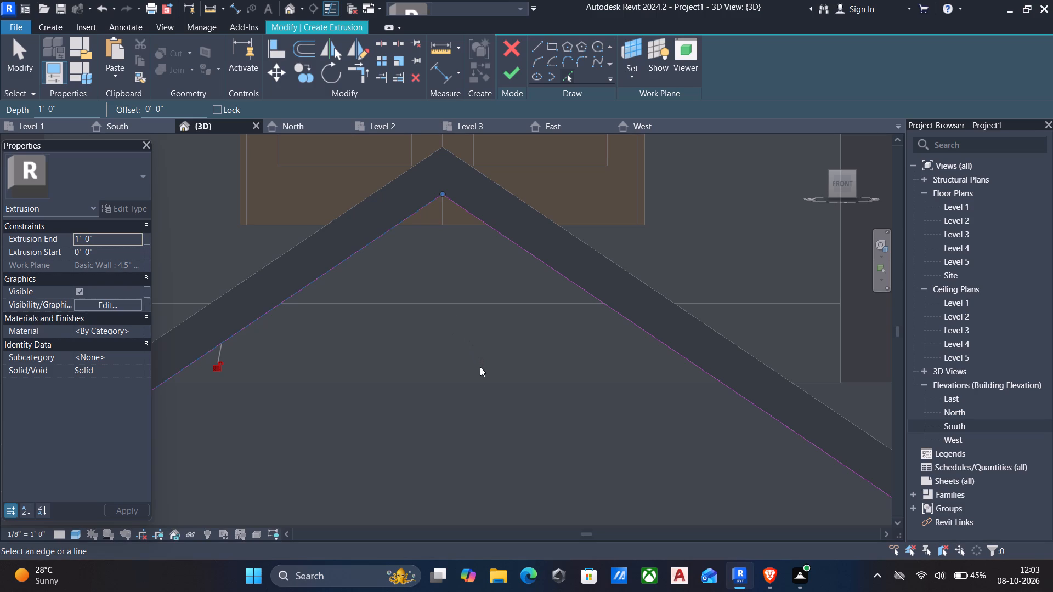
left_click(470, 382)
scroll(461, 373, "down", 4)
middle_click_drag(470, 358, 492, 304)
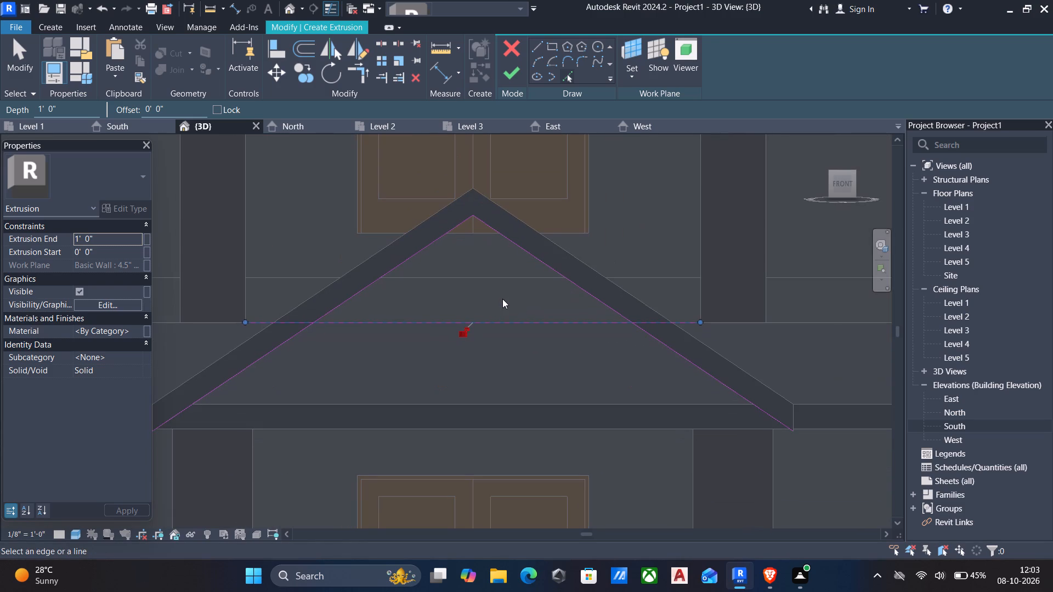
key("Escape")
Trim the horizontal sketch line and both slopes into a closed triangle, and finish the extrusion sketch.
type("tr")
left_click(373, 283)
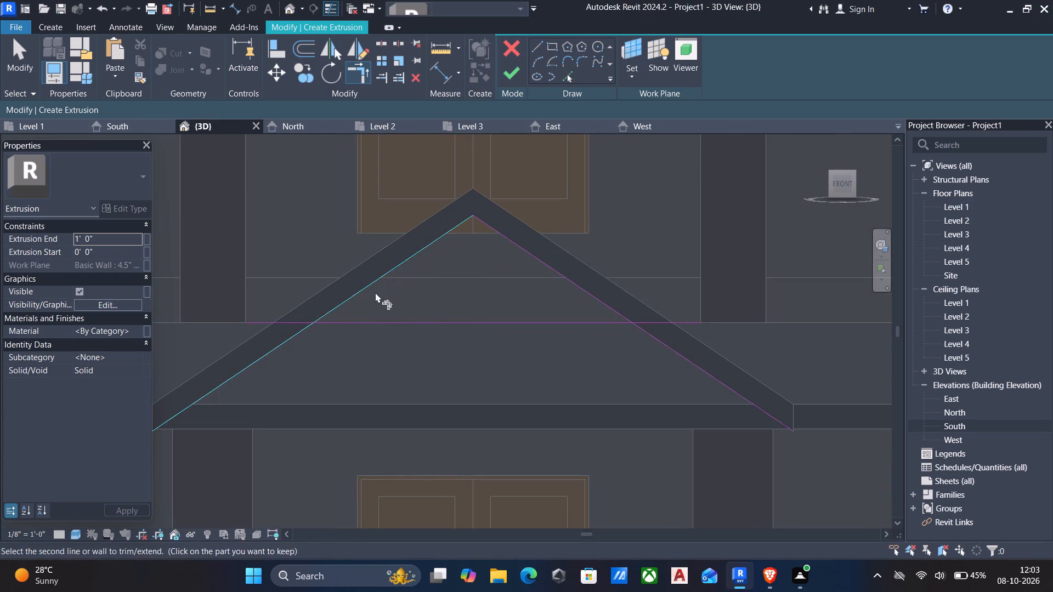
left_click(378, 322)
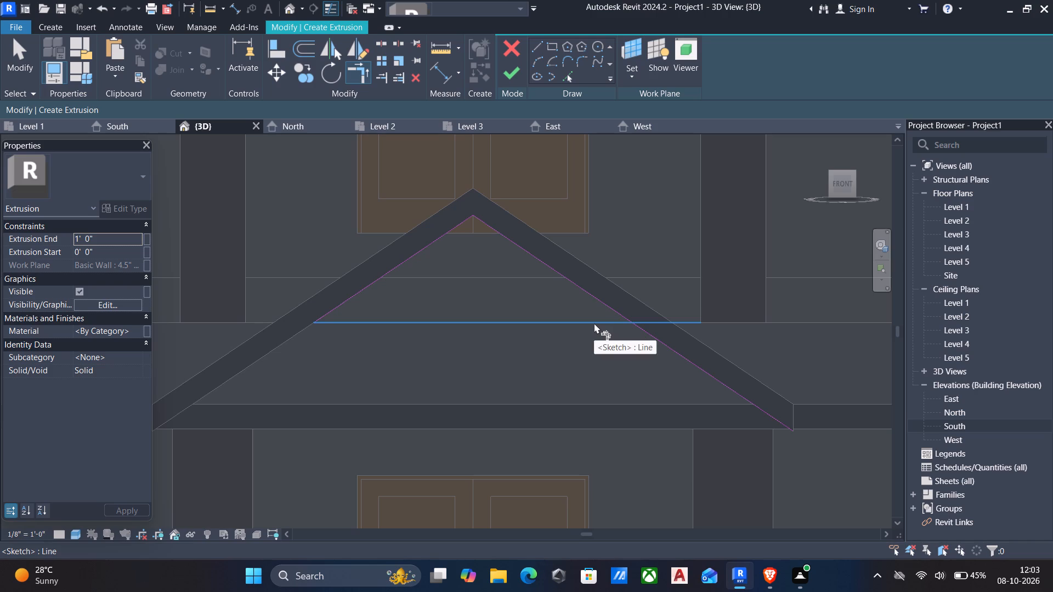
left_click(586, 320)
left_click(599, 301)
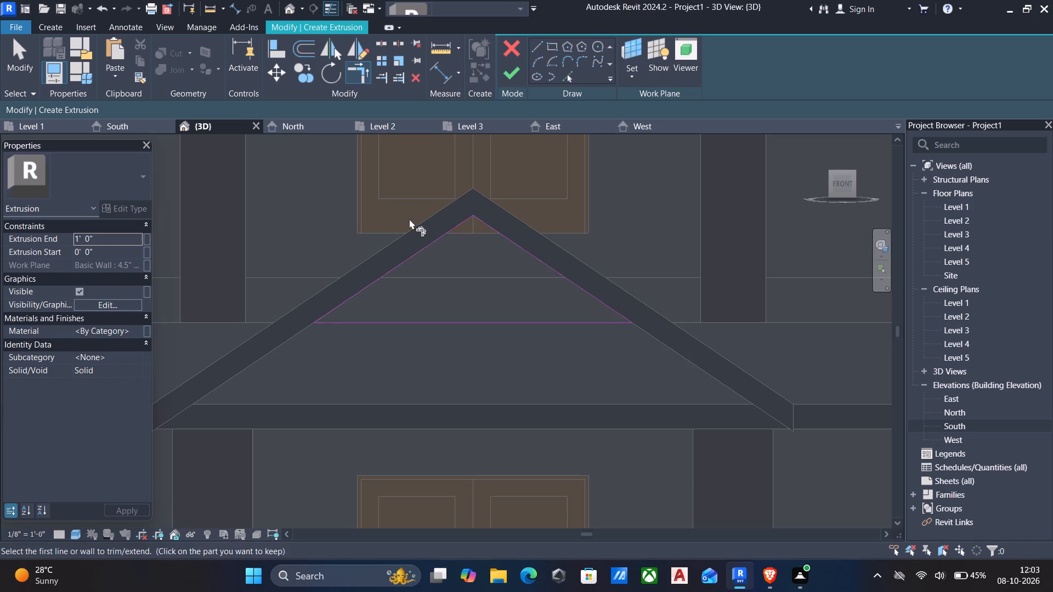
left_click(505, 79)
Set the triangular gable infill's extrusion end to 0.04".
scroll(501, 220, "down", 5)
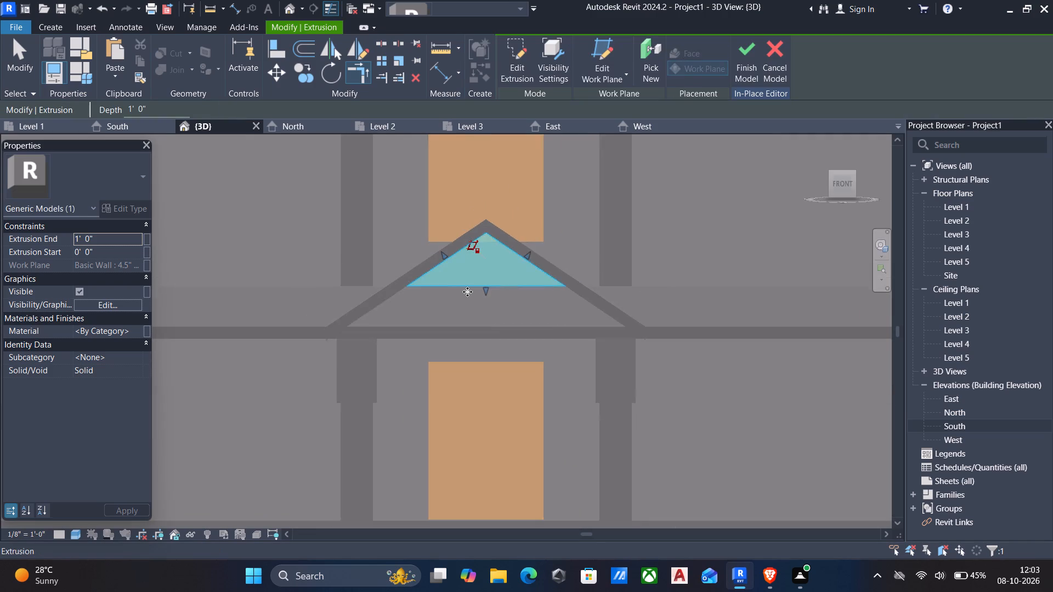
scroll(467, 292, "down", 1)
middle_click_drag(450, 296, 359, 361, "shift")
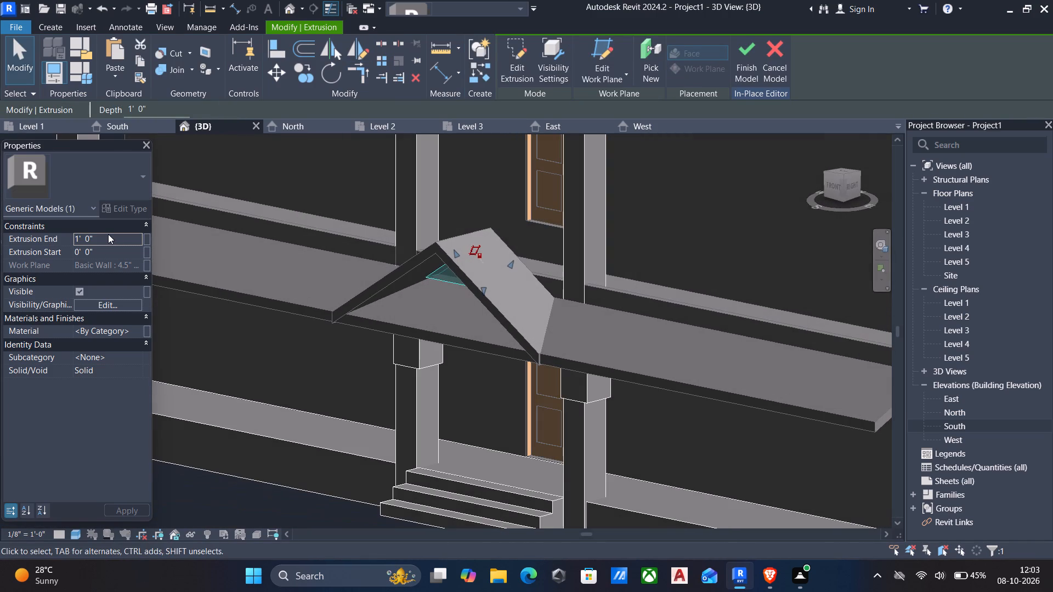
left_click(116, 234)
type("0.0")
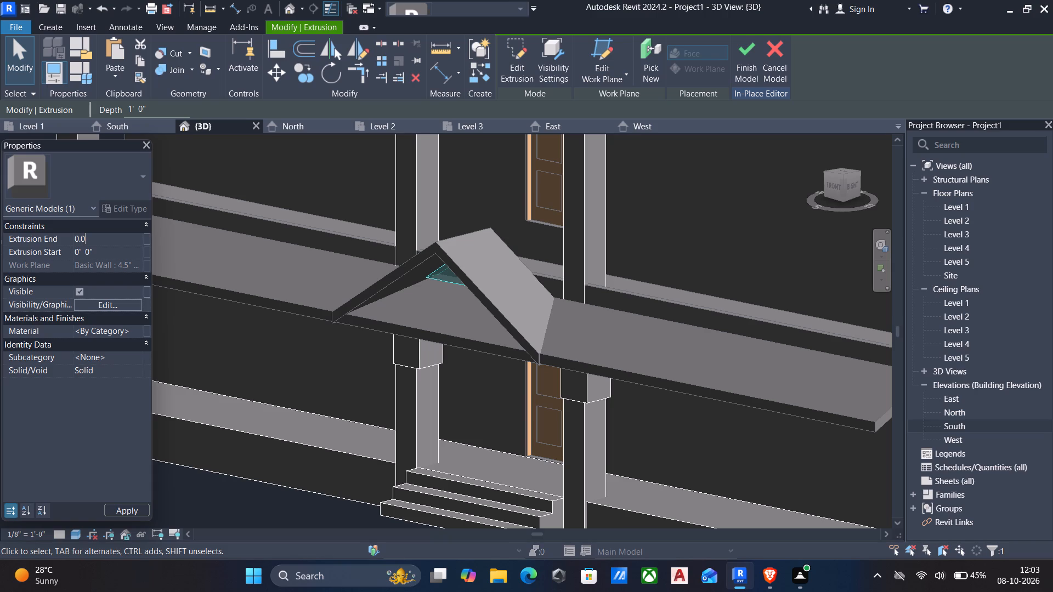
type("4\"")
key("Return")
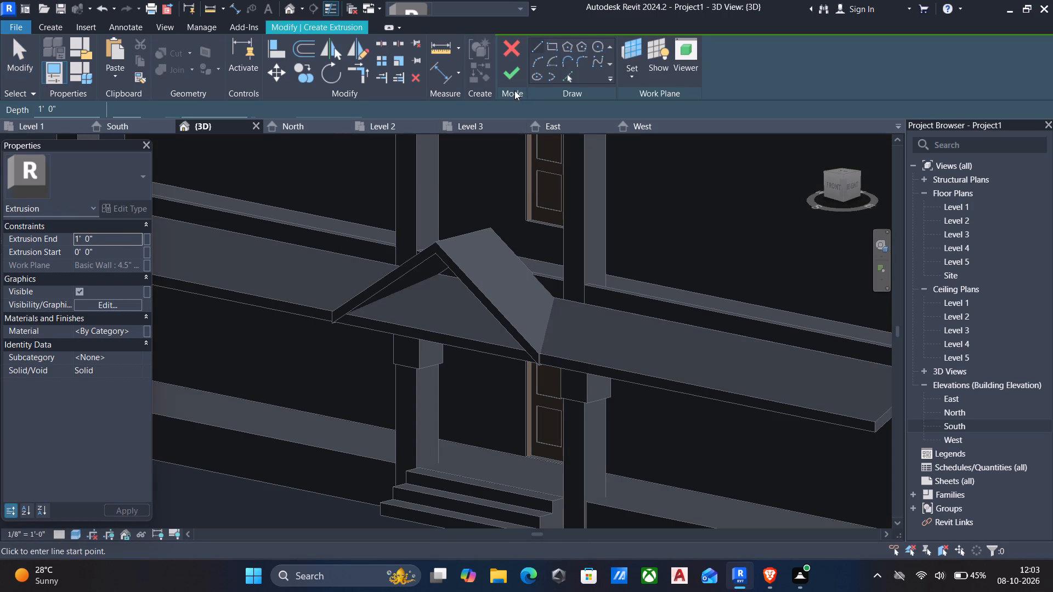
left_click(503, 52)
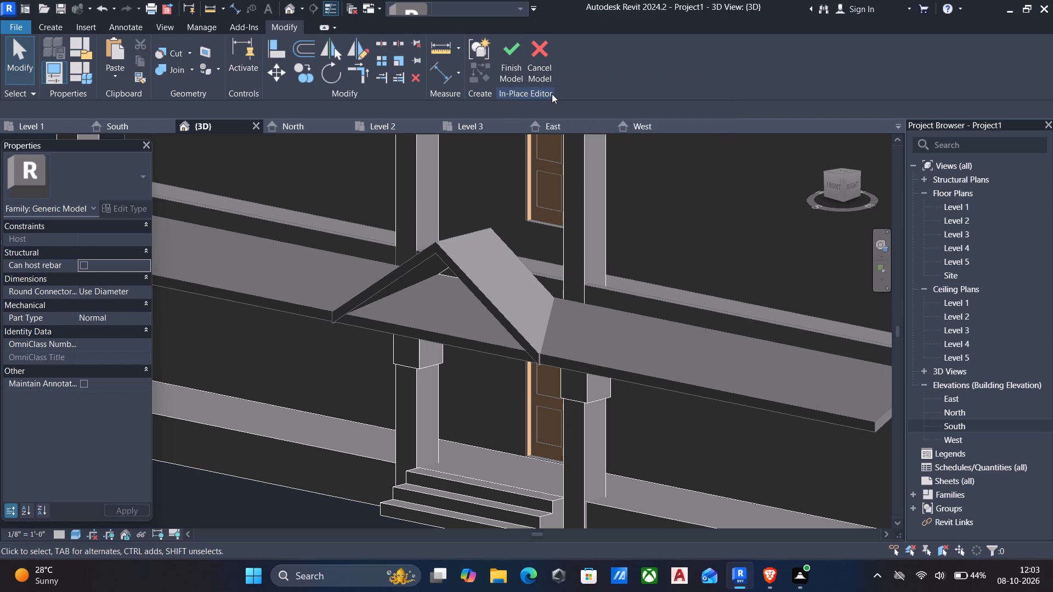
Finish the in-place column model and dismiss the save reminder without saving.
scroll(470, 179, "down", 4)
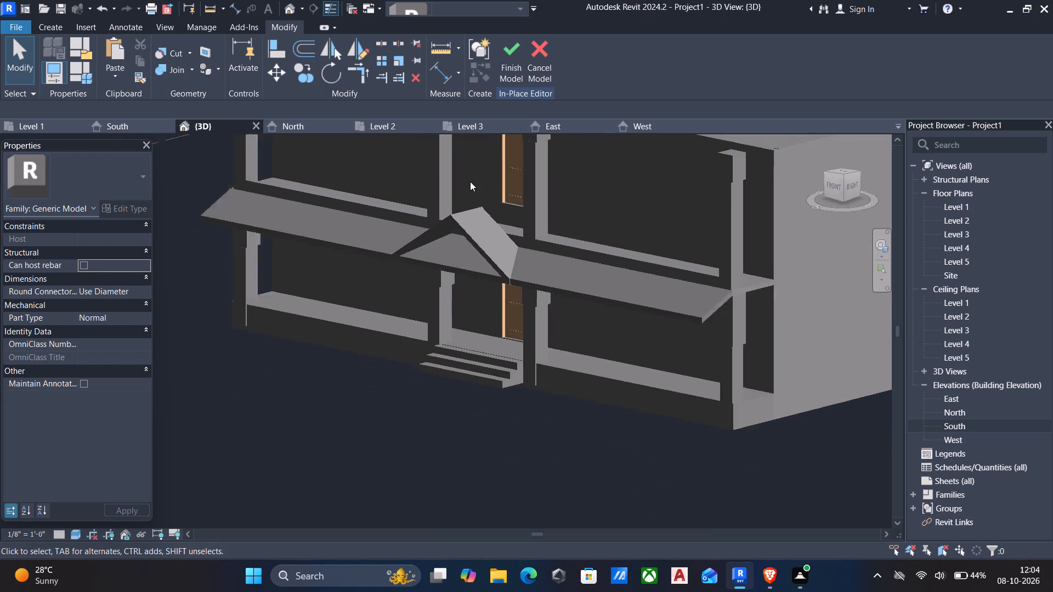
scroll(470, 181, "down", 1)
middle_click_drag(470, 182, 533, 172, "shift")
scroll(541, 175, "up", 1)
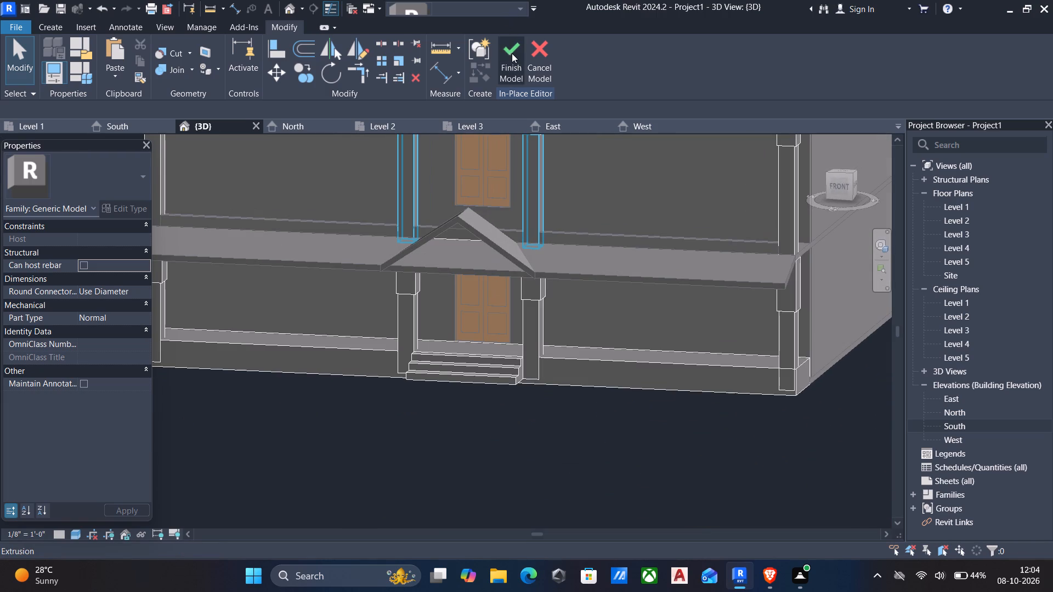
left_click(512, 54)
scroll(502, 162, "down", 1)
middle_click_drag(503, 177, 534, 181, "shift")
left_click(604, 331)
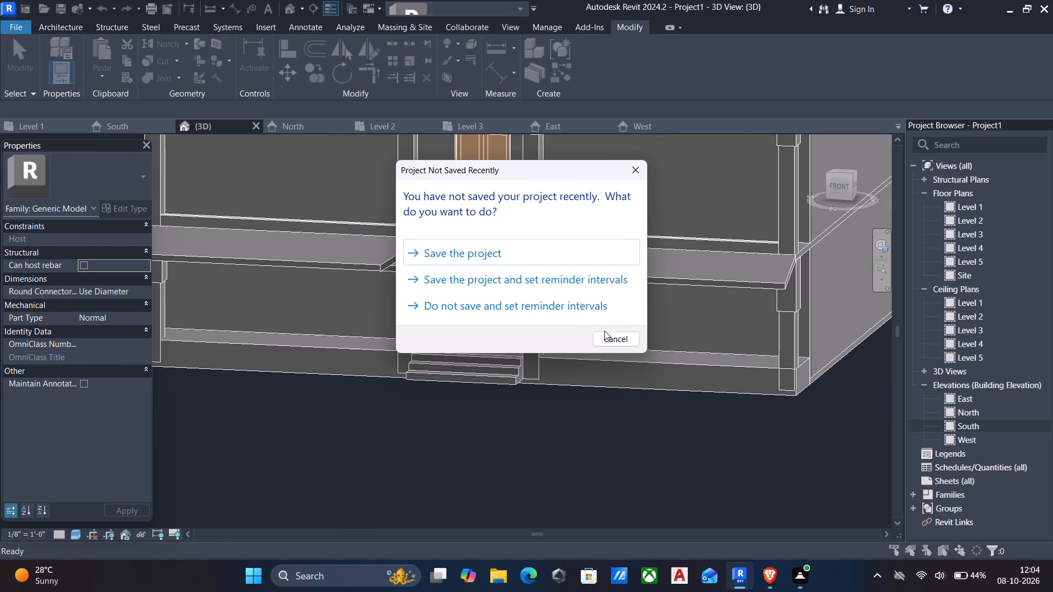
left_click(610, 337)
scroll(485, 252, "up", 2)
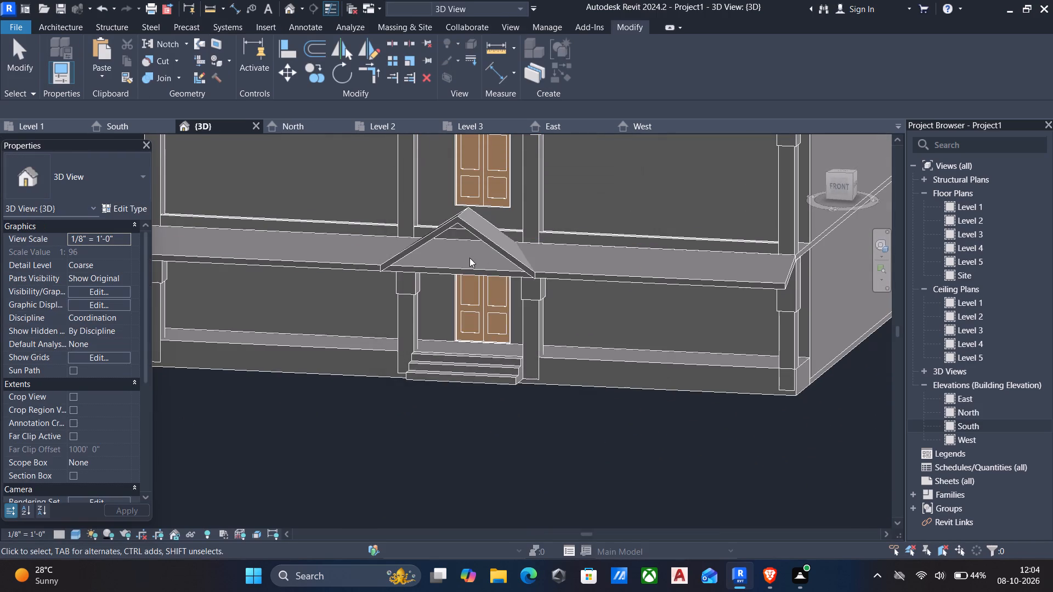
Examine the gable roof and its triangular infill from the front, above and the side.
scroll(469, 258, "up", 4)
scroll(450, 229, "down", 5)
middle_click_drag(449, 229, 467, 166, "shift")
scroll(467, 166, "up", 5)
scroll(473, 179, "down", 4)
middle_click_drag(480, 184, 449, 193)
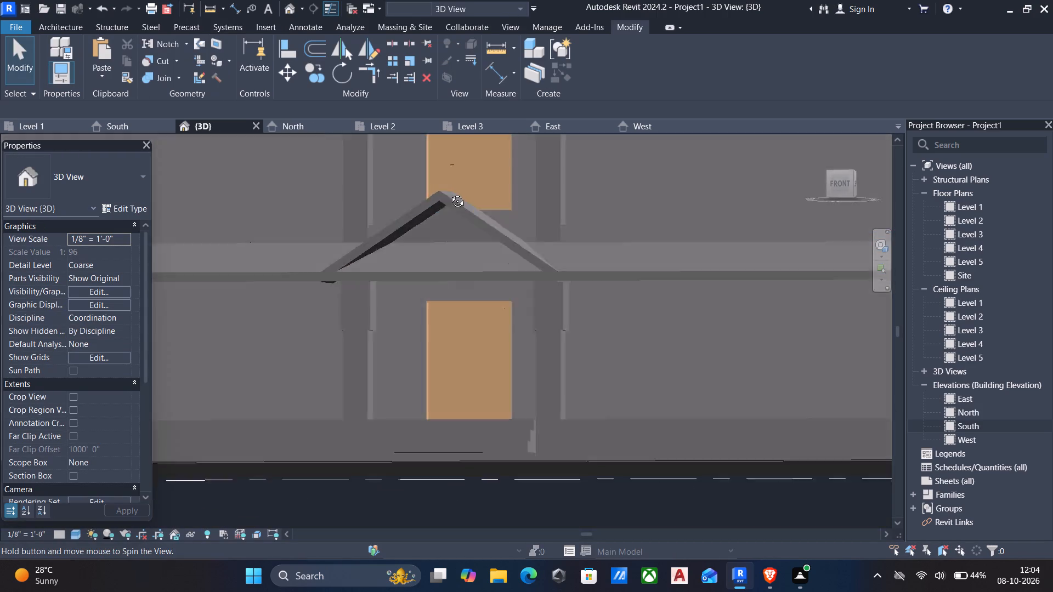
middle_click_drag(449, 193, 239, 407)
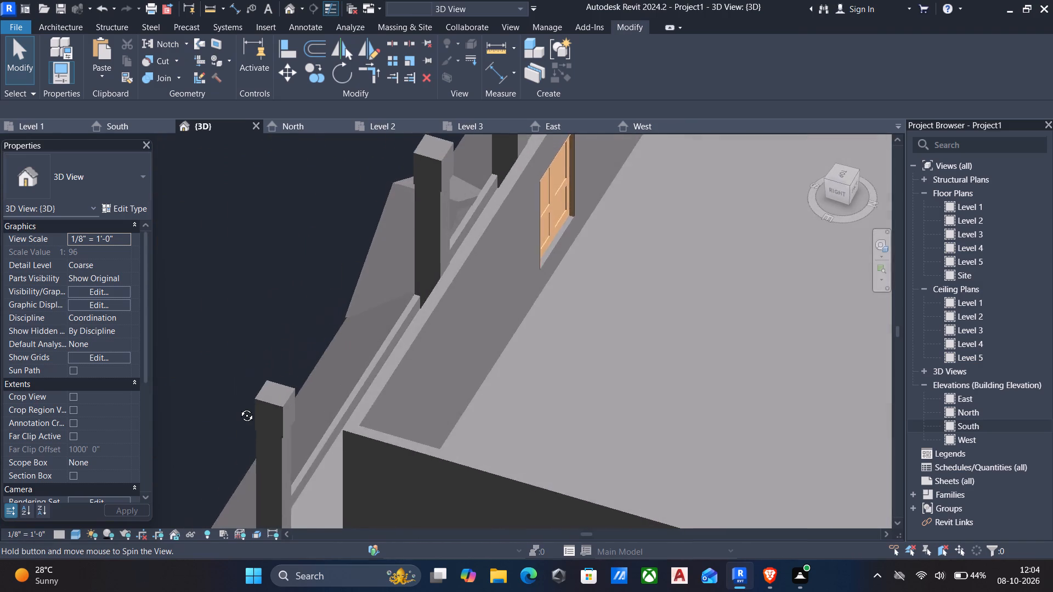
middle_click_drag(239, 407, 467, 230)
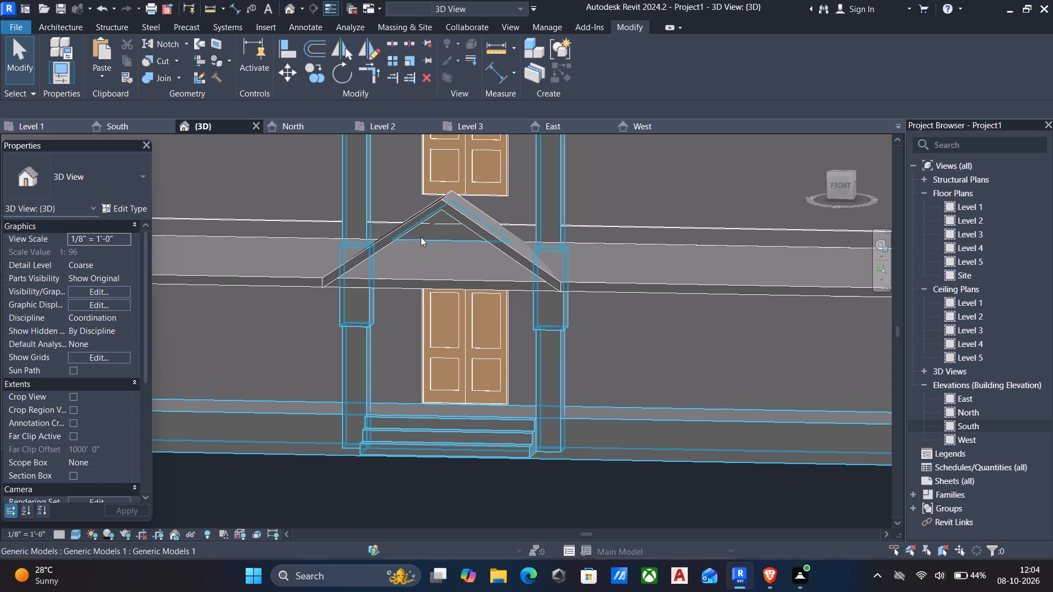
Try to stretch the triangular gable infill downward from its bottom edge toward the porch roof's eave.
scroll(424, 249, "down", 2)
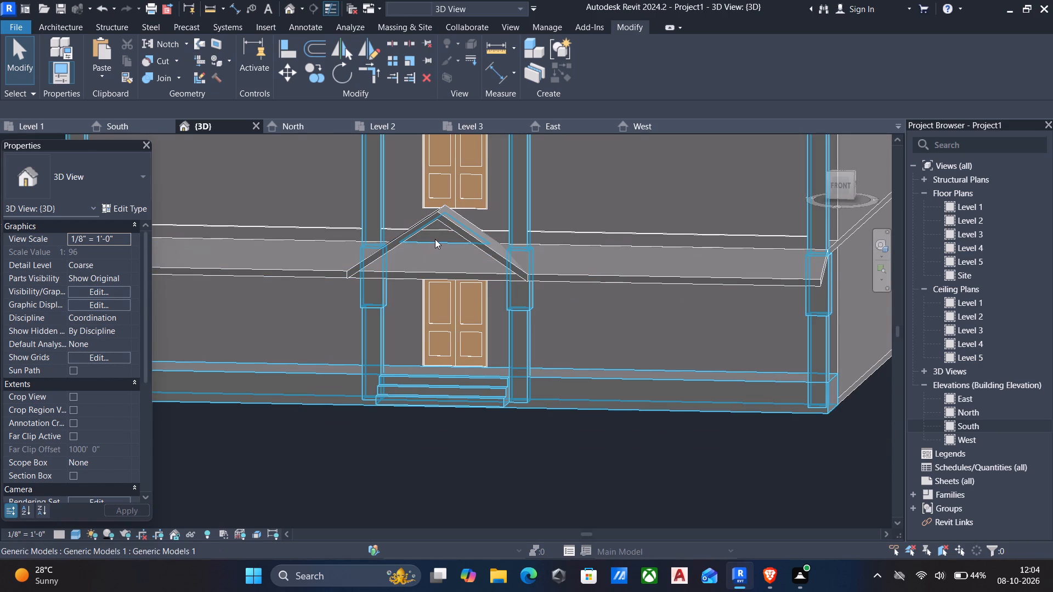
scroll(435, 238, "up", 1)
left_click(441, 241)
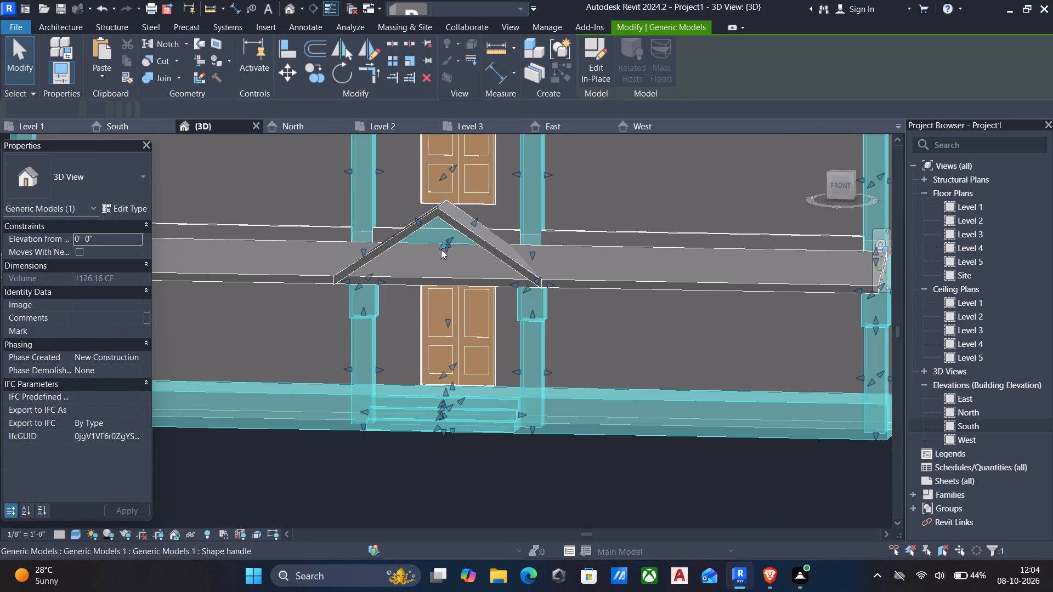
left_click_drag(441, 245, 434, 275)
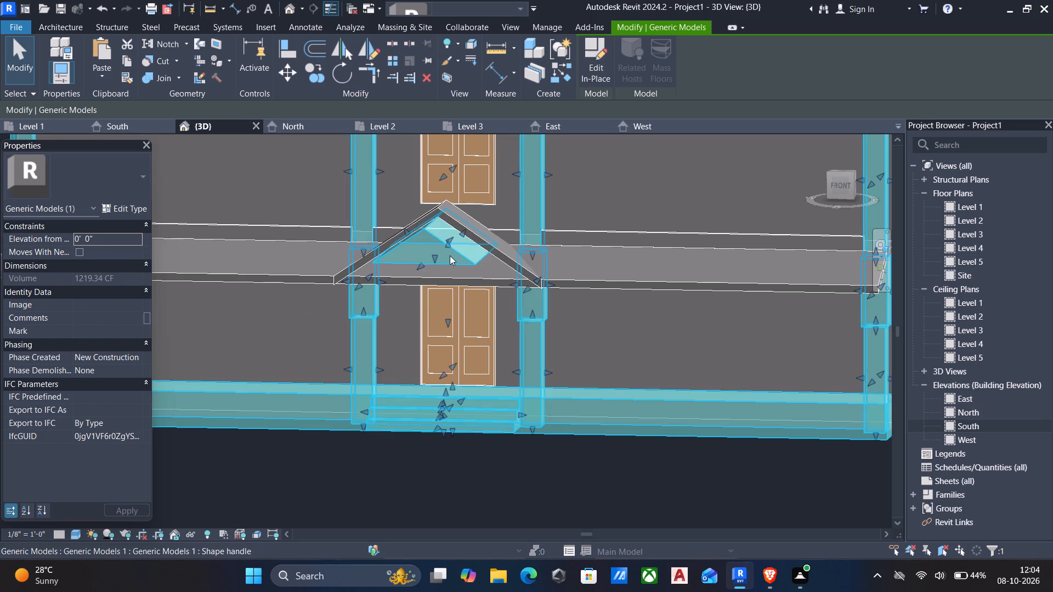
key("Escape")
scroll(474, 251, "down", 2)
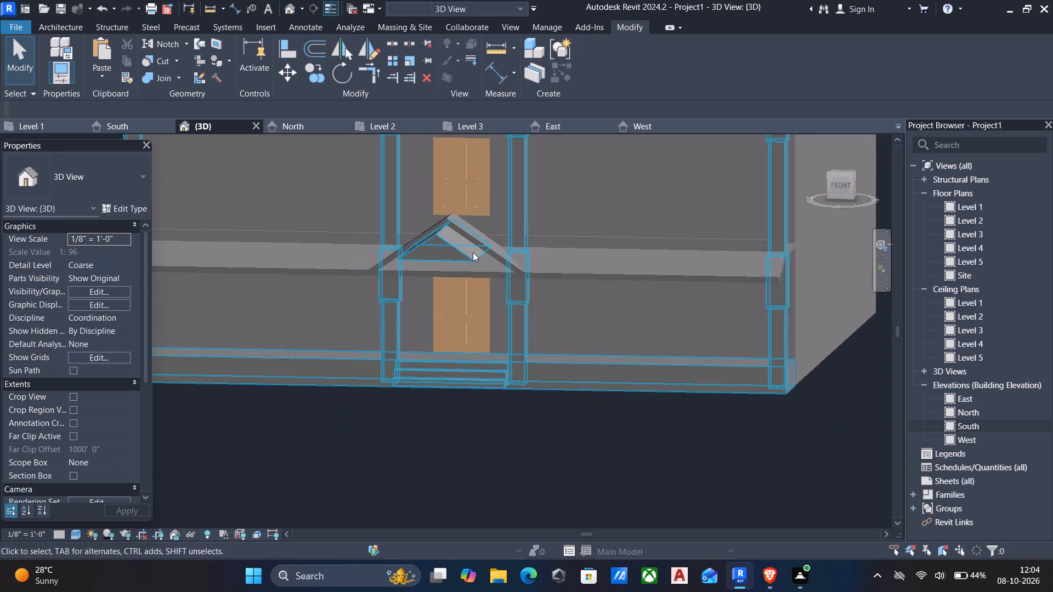
Open the in-place porch model for editing and delete the triangular gable infill.
left_click(450, 251)
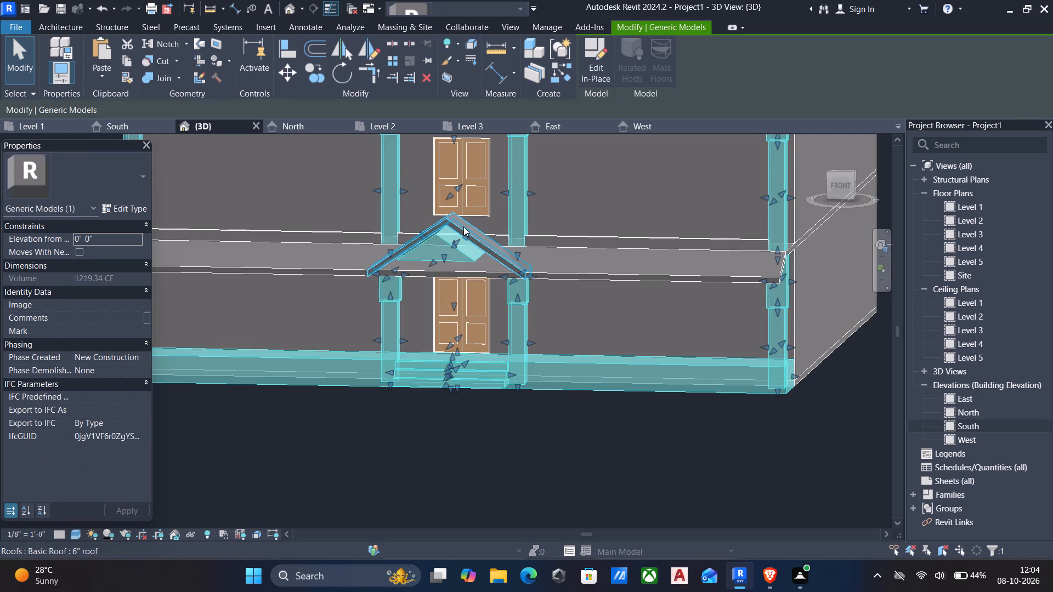
left_click(585, 62)
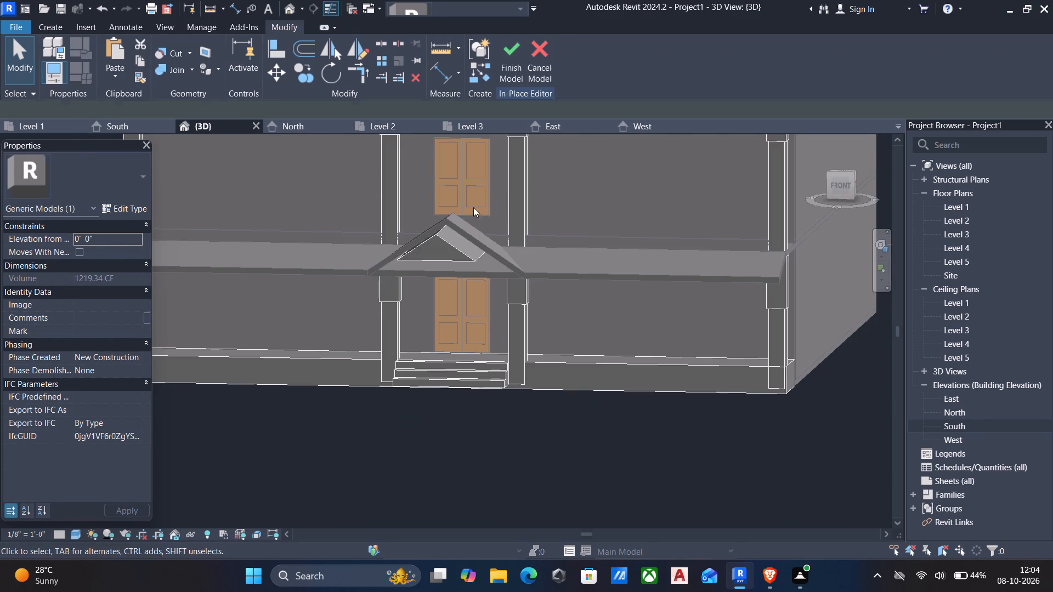
left_click(451, 246)
key("Delete")
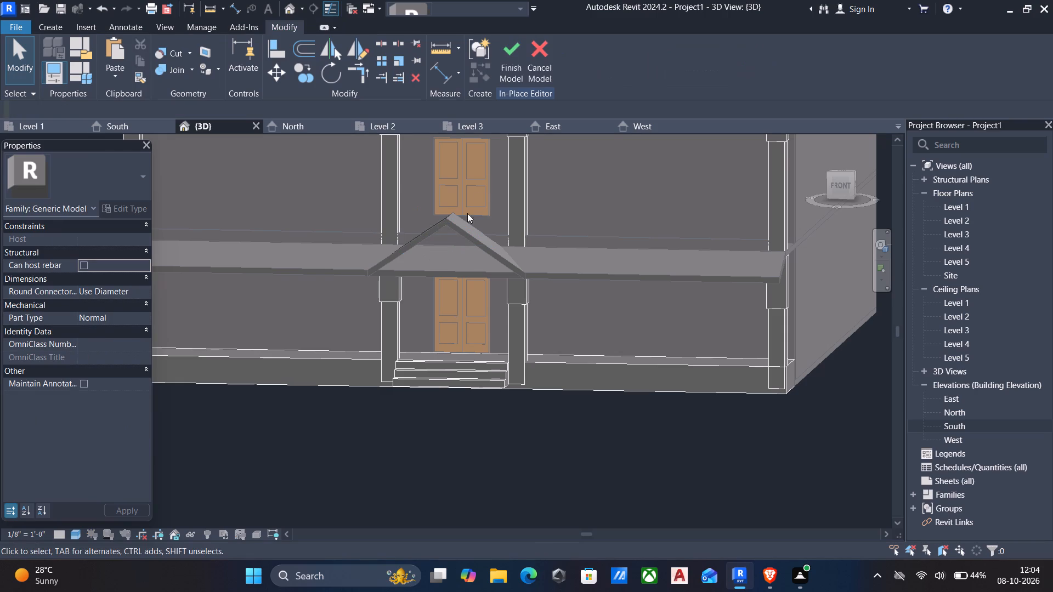
Start a new extrusion and pick the entrance gable roof's front face as its work plane.
left_click(48, 24)
left_click(122, 47)
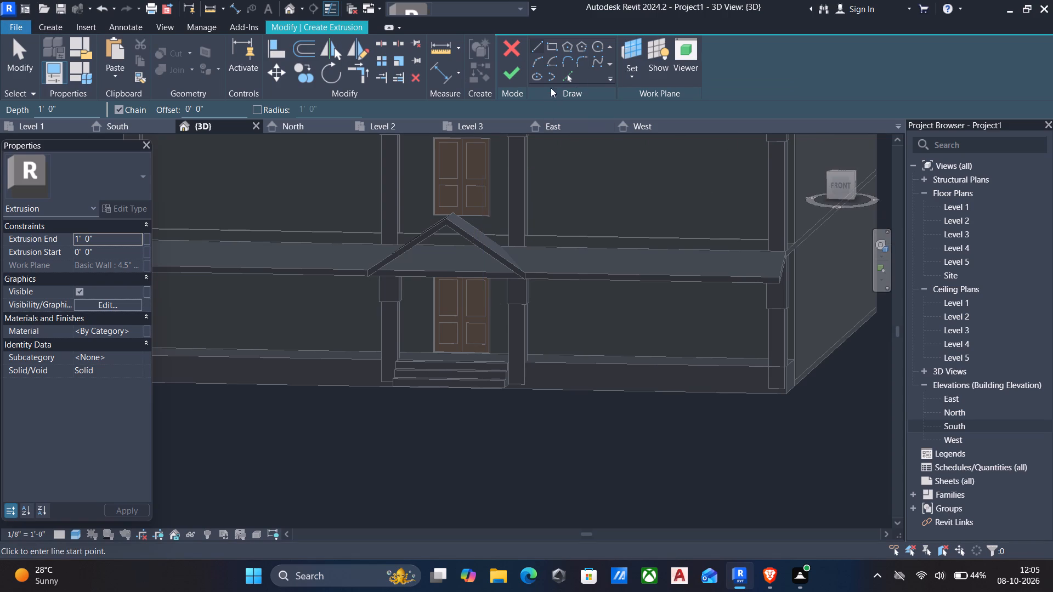
left_click(625, 76)
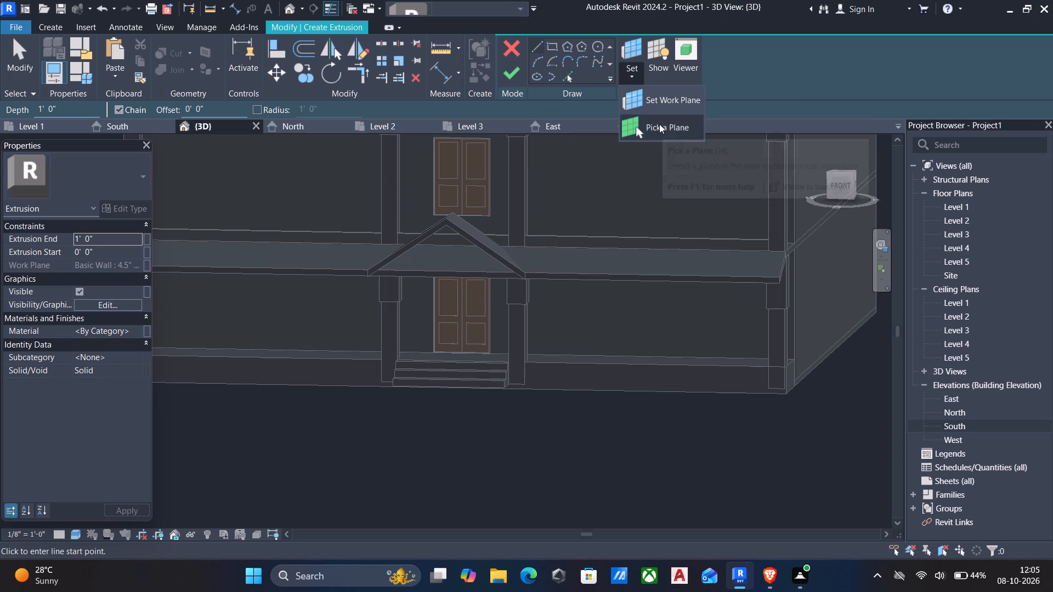
left_click(659, 124)
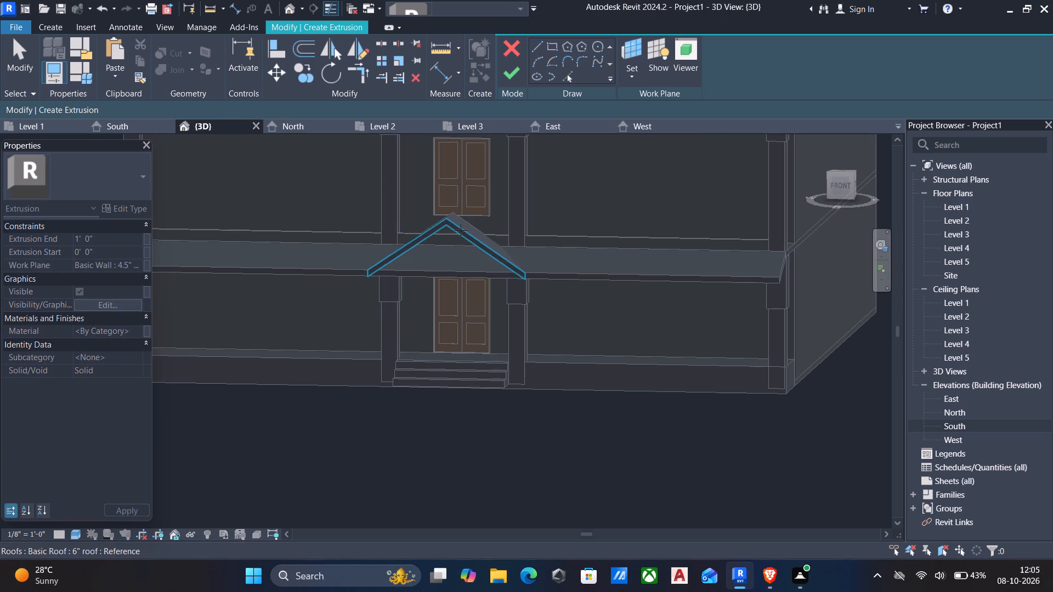
left_click(461, 230)
In front view, pick the gable roof's two outer sloping edges and the porch roof's bottom eave edge as sketch lines.
left_click(843, 184)
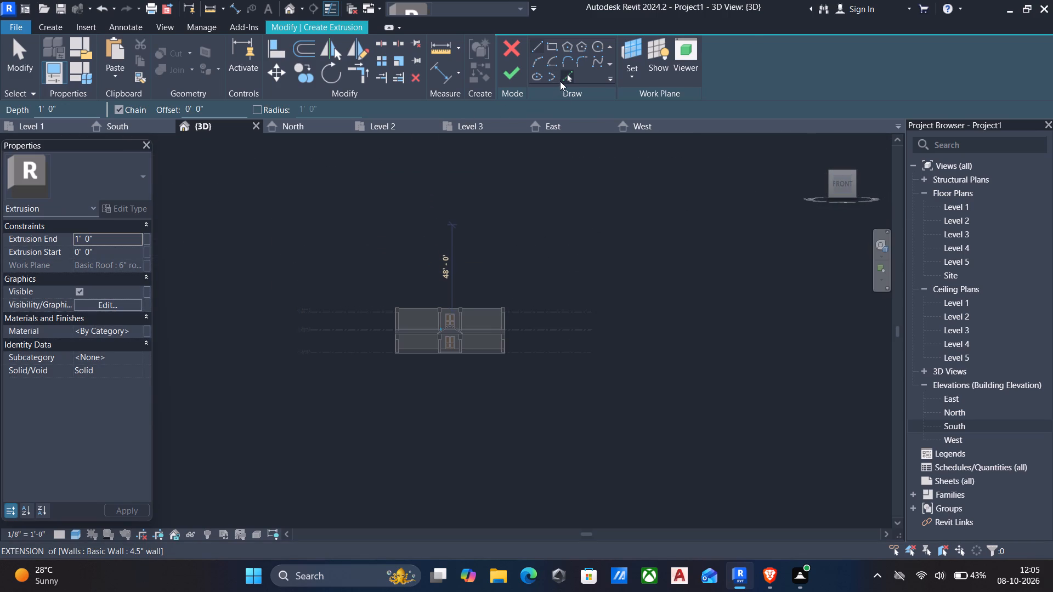
left_click(562, 79)
scroll(461, 349, "up", 2)
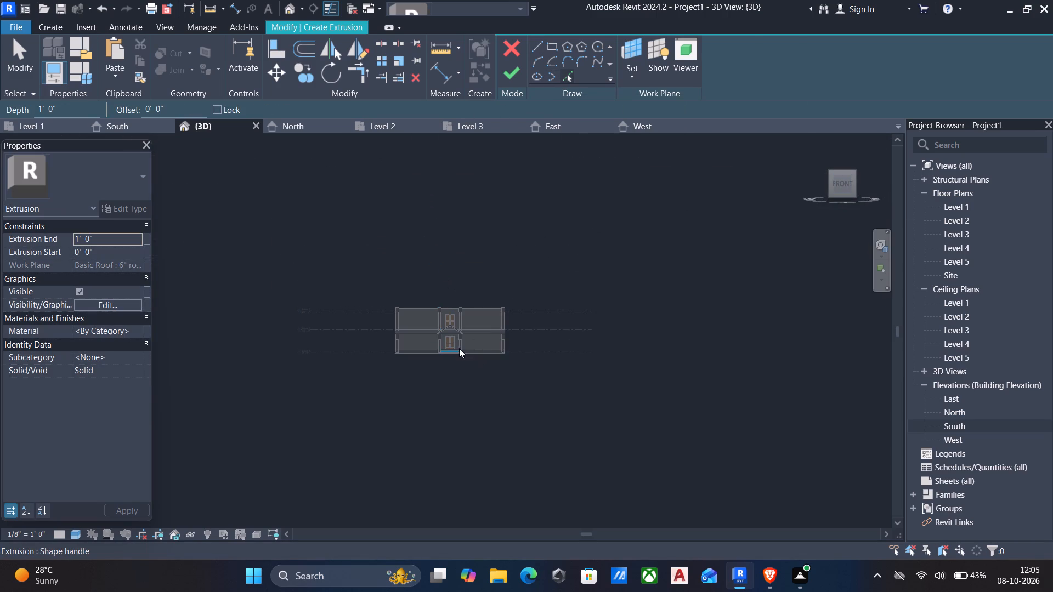
scroll(459, 348, "up", 4)
scroll(454, 285, "up", 11)
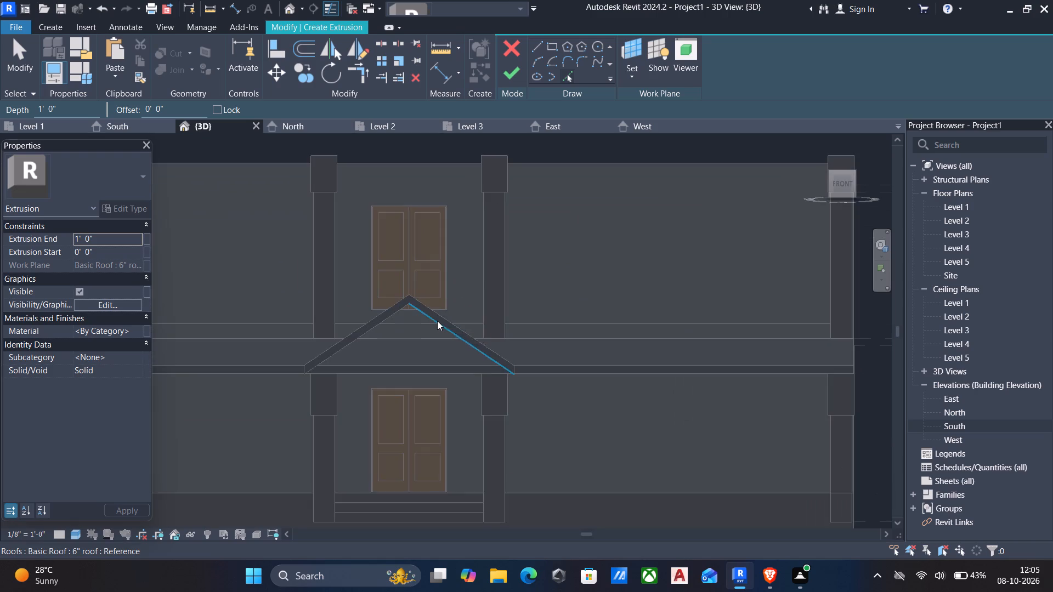
scroll(437, 321, "up", 2)
left_click(440, 314)
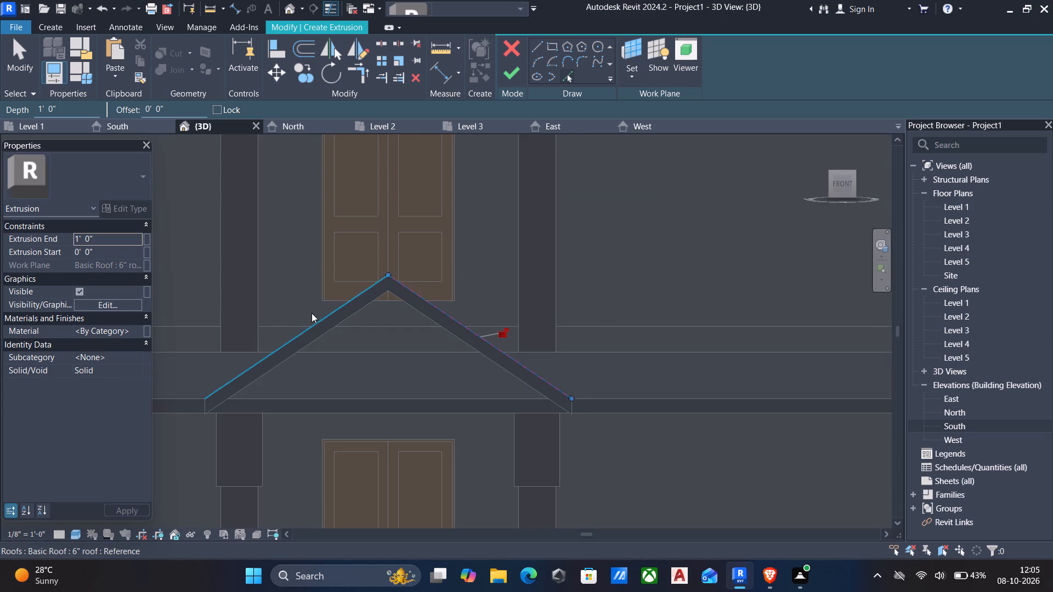
left_click(318, 322)
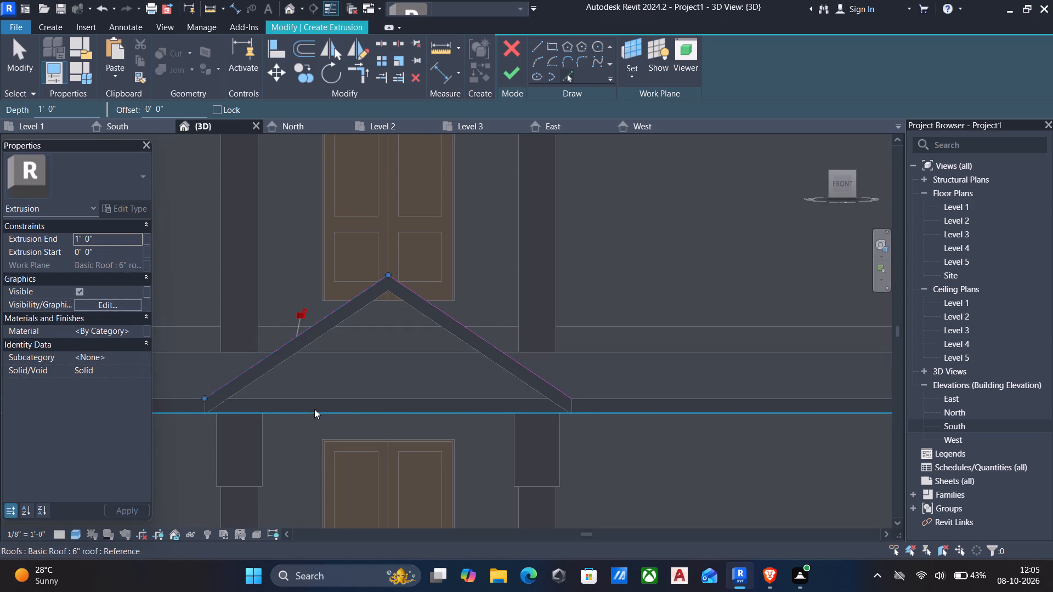
left_click(314, 409)
Pick the short vertical edges at both ends of the gable roof as sketch lines.
scroll(187, 401, "up", 5)
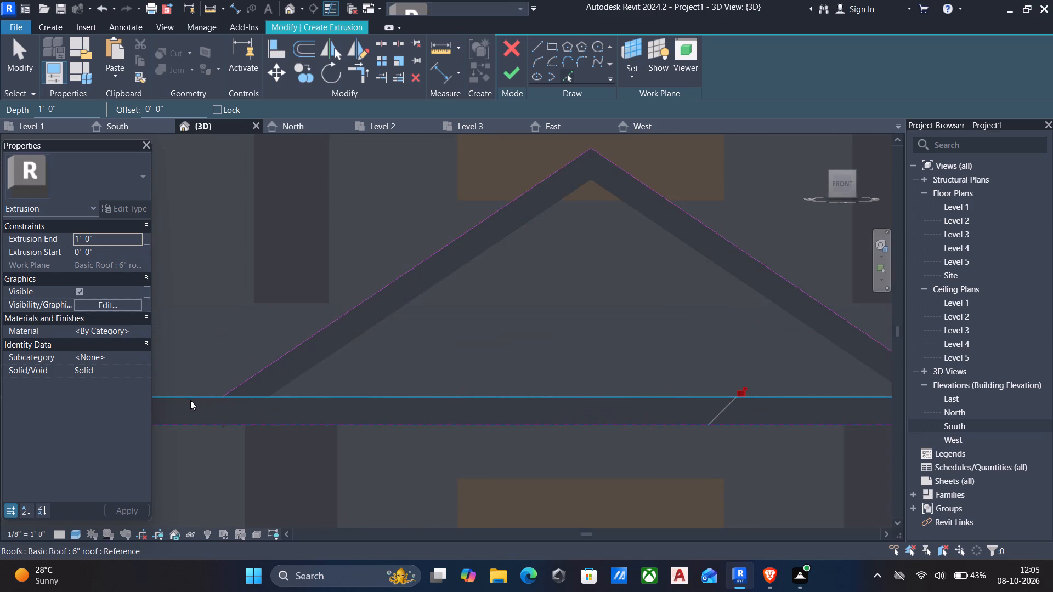
scroll(231, 404, "up", 4)
left_click_drag(212, 411, 211, 402)
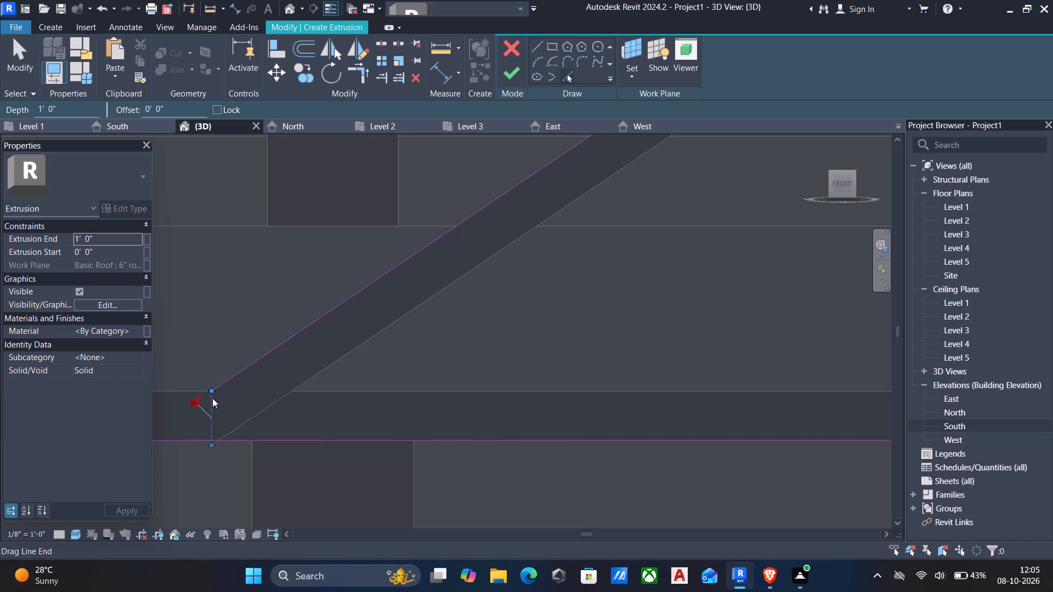
scroll(213, 398, "down", 6)
scroll(256, 406, "down", 4)
scroll(553, 392, "up", 4)
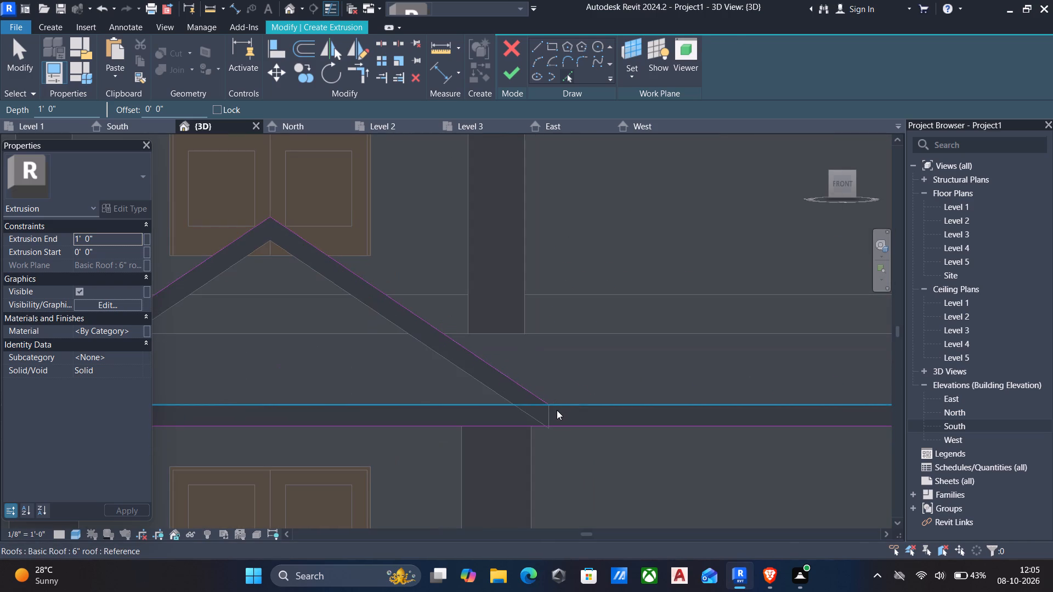
left_click(550, 414)
key("Escape")
scroll(544, 428, "down", 5)
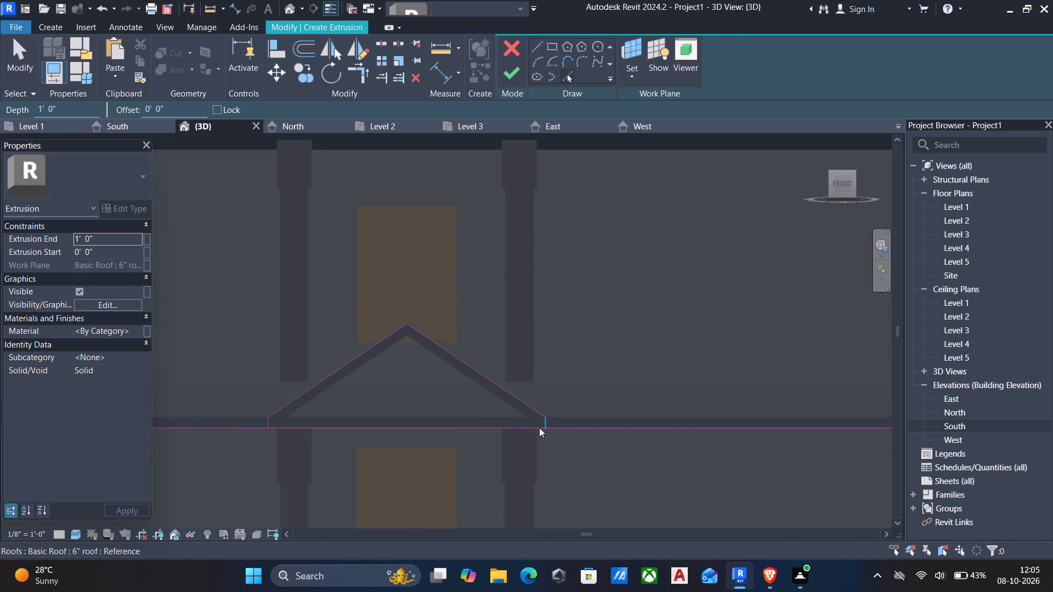
middle_click_drag(536, 417, 534, 408)
key("Escape")
Trim the horizontal eave line to both short vertical end lines and finish the extrusion sketch.
type("tr")
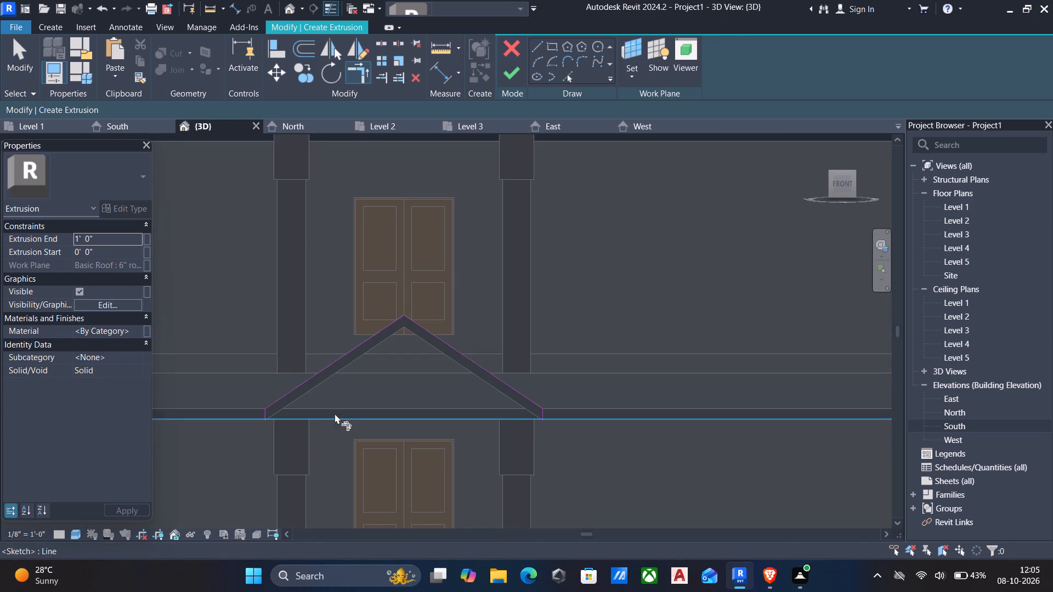
scroll(253, 411, "up", 4)
left_click(312, 425)
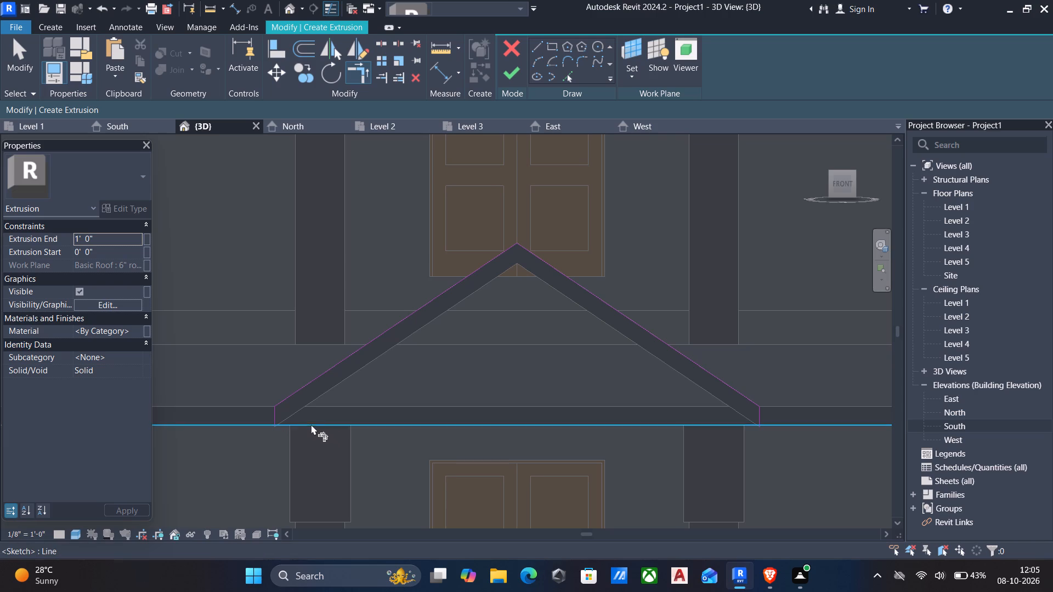
left_click(278, 412)
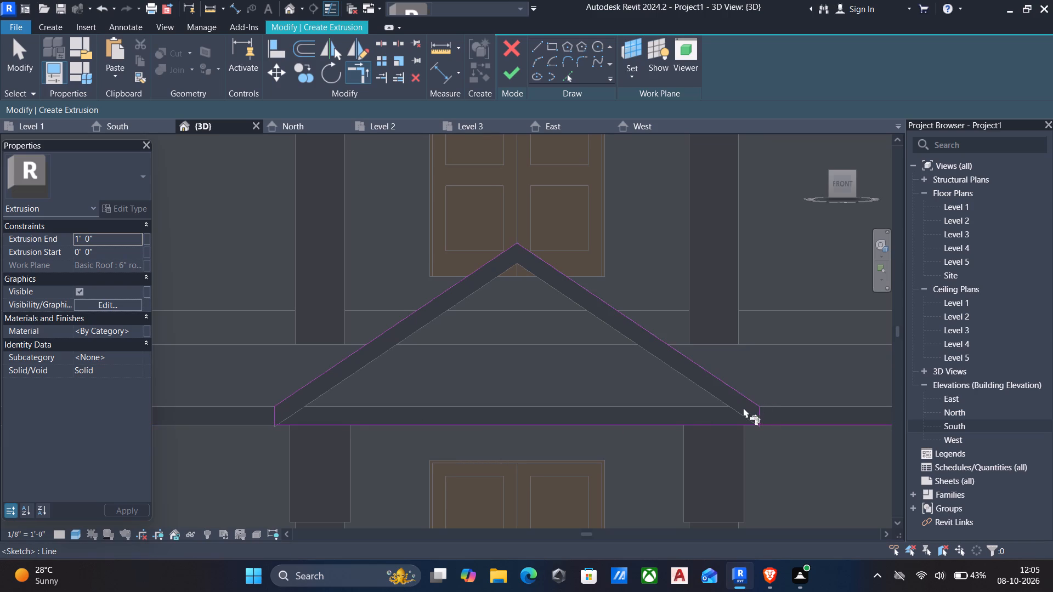
left_click(755, 418)
left_click(739, 423)
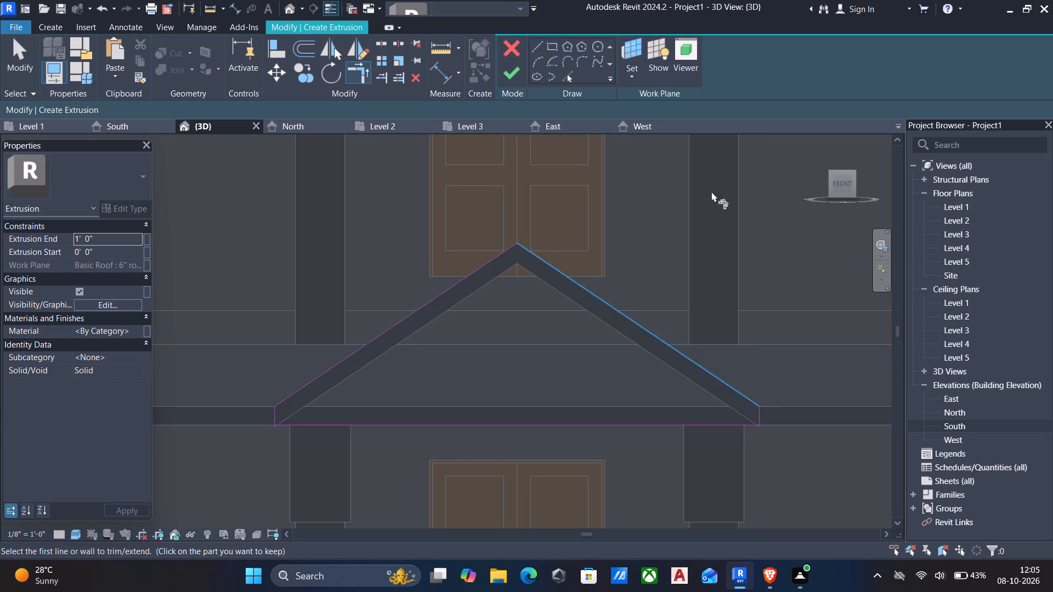
left_click(514, 70)
Examine the new gable extrusion's depth and fit against the roof from the side and front.
scroll(528, 155, "down", 4)
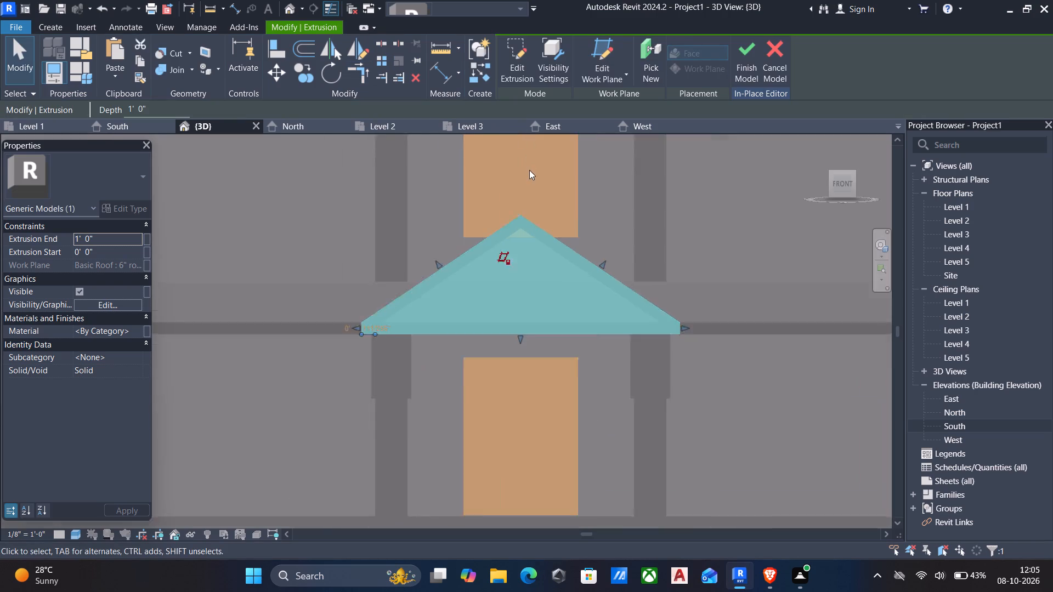
scroll(529, 170, "down", 2)
middle_click_drag(528, 192, 757, 319, "shift")
middle_click_drag(757, 319, 749, 321, "shift")
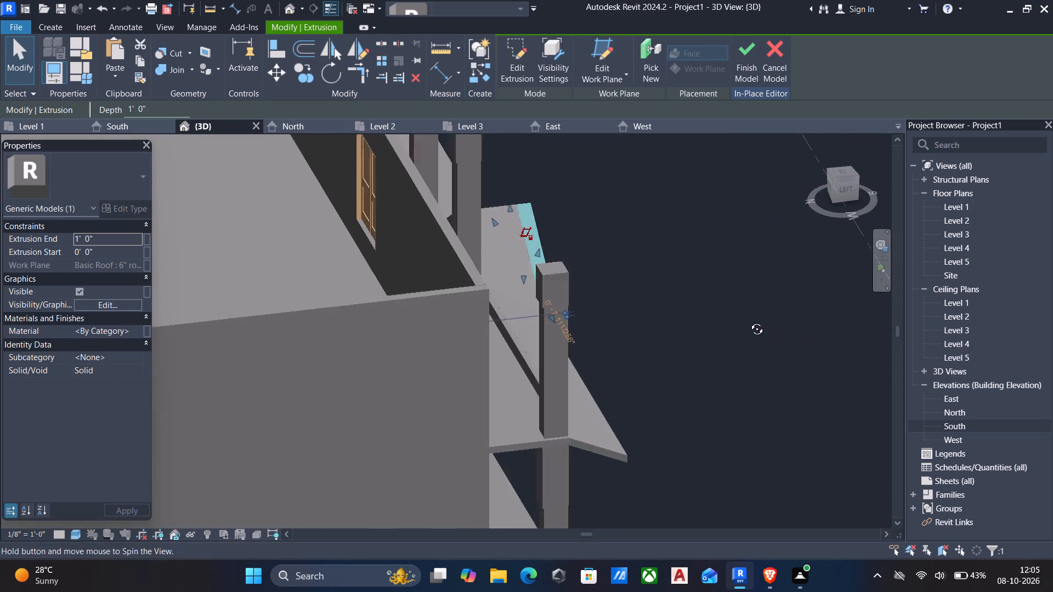
middle_click_drag(749, 321, 744, 321, "shift")
scroll(615, 260, "up", 5)
scroll(616, 260, "down", 5)
key("Escape")
middle_click_drag(618, 260, 588, 265)
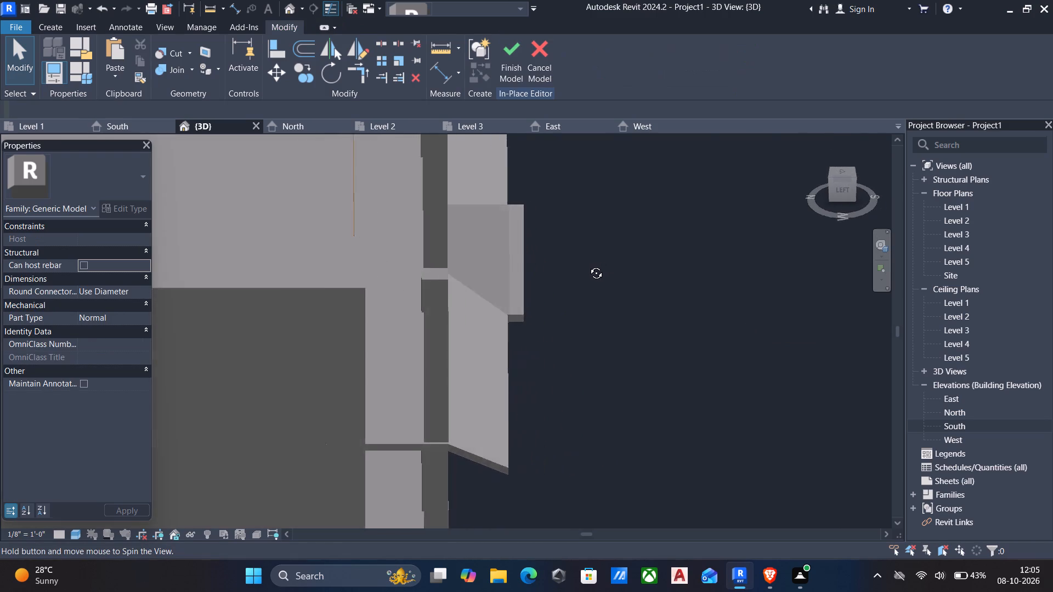
middle_click_drag(588, 265, 431, 247)
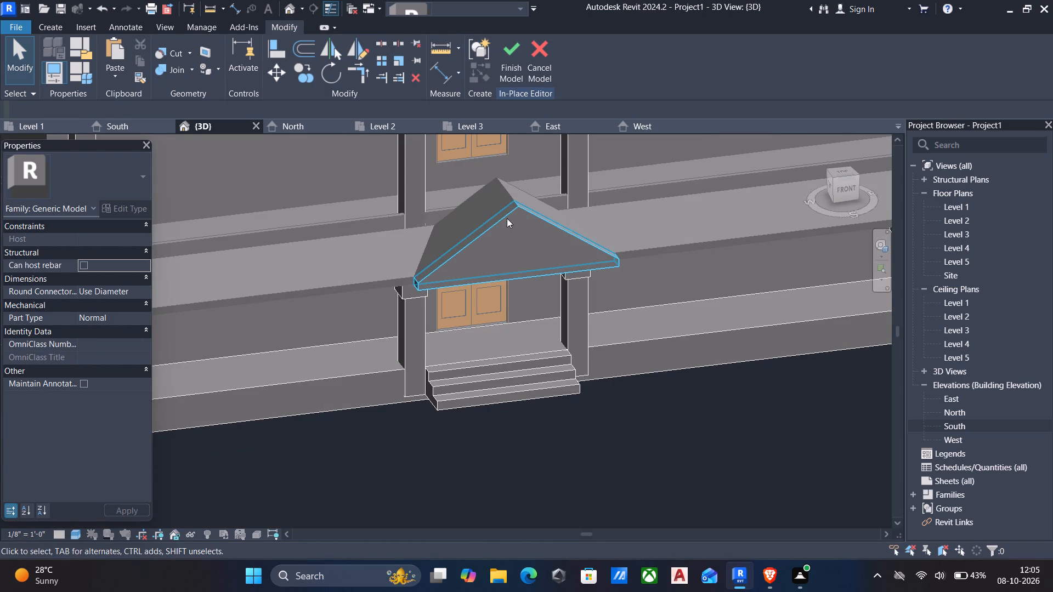
Select the new gable extrusion on the front of the entrance roof.
left_click(507, 218)
scroll(501, 231, "down", 1)
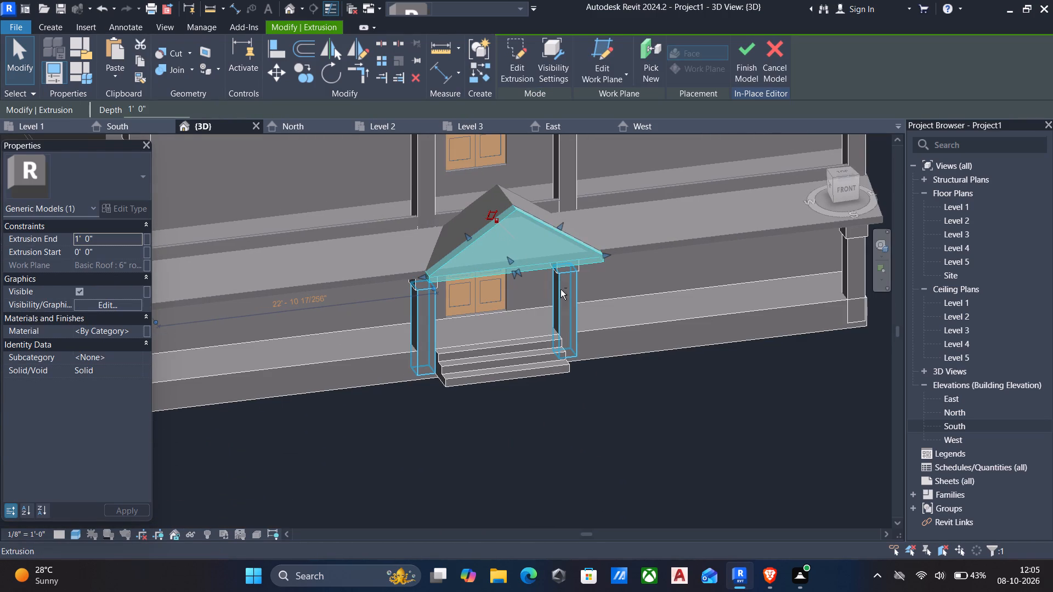
middle_click(560, 289, "shift")
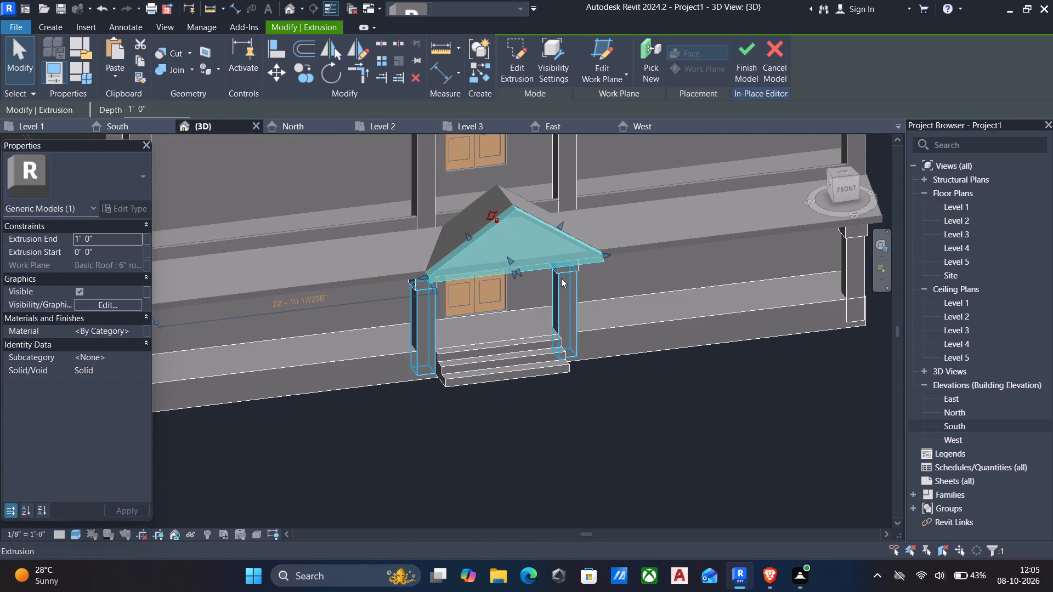
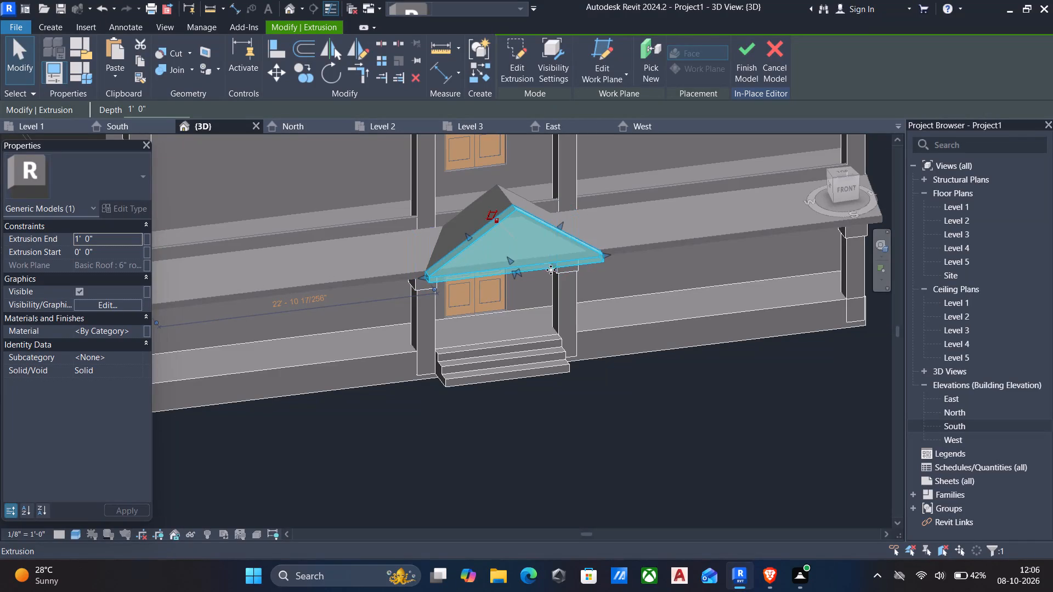
Stretch the gable extrusion's back face about 2' into the entrance roof and pull its front face back toward the roof edge.
scroll(490, 332, "down", 3)
middle_click_drag(502, 354, 640, 365, "shift")
scroll(569, 371, "up", 4)
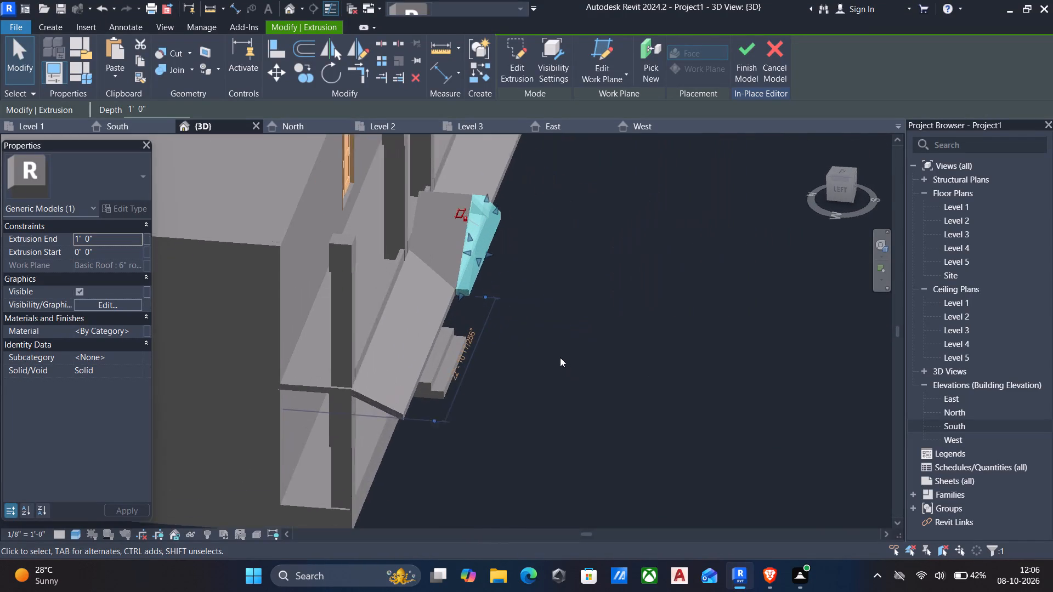
scroll(436, 215, "up", 4)
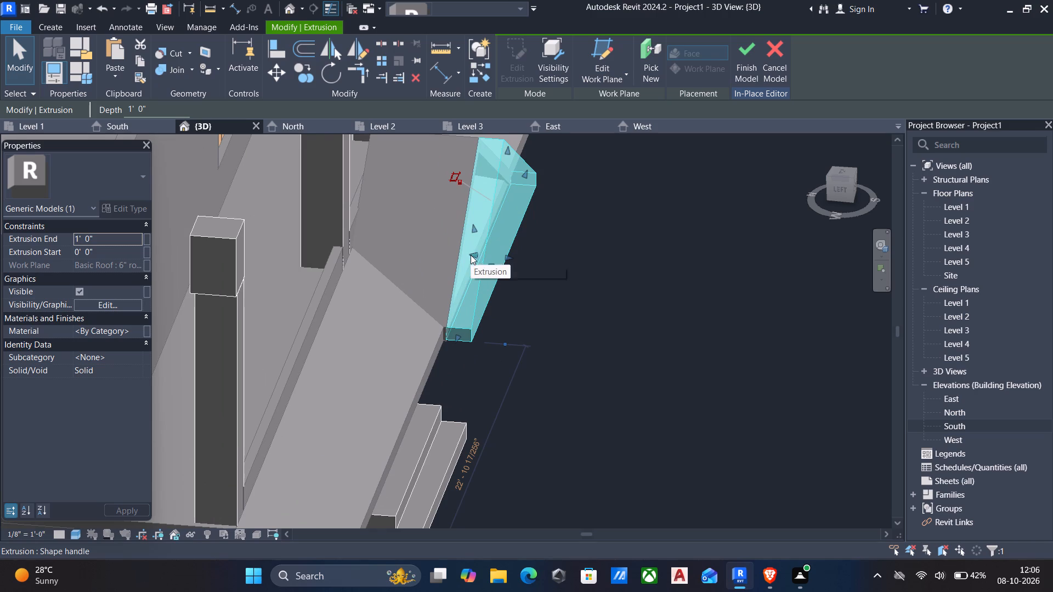
left_click_drag(470, 255, 427, 255)
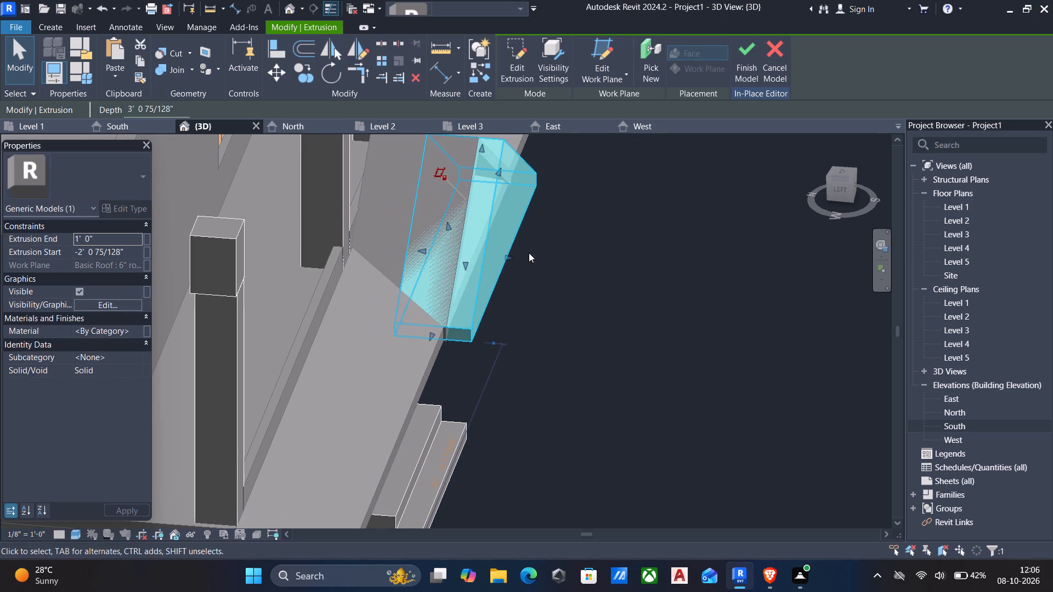
left_click_drag(512, 255, 475, 254)
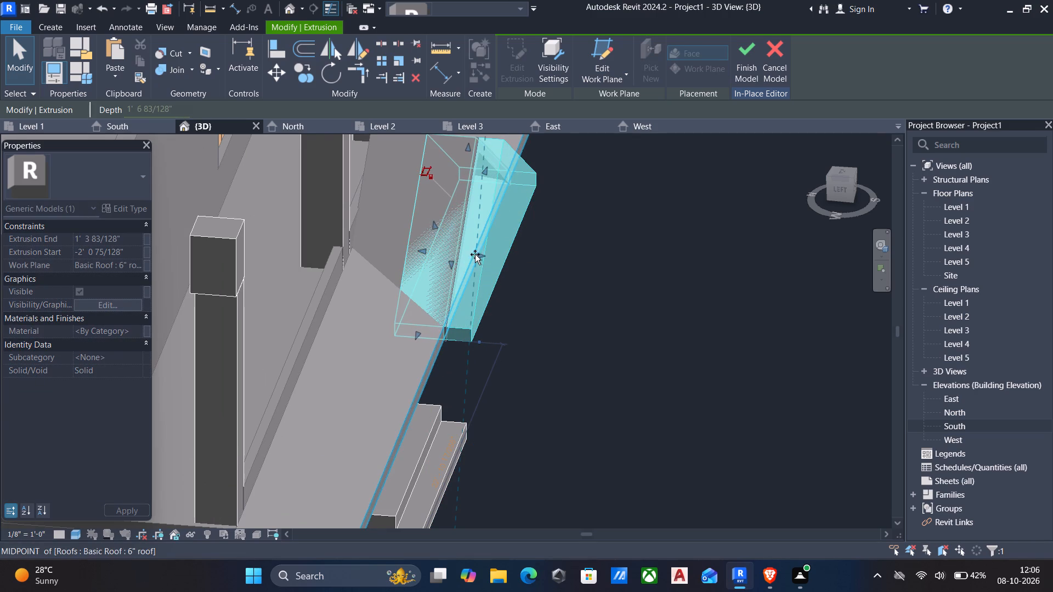
left_click_drag(475, 254, 479, 255)
key("Escape")
Align the gable extrusion's front face with the front face of the entrance roof and finish the in-place model.
scroll(502, 270, "down", 1)
middle_click_drag(502, 270, 485, 274, "shift")
type("al")
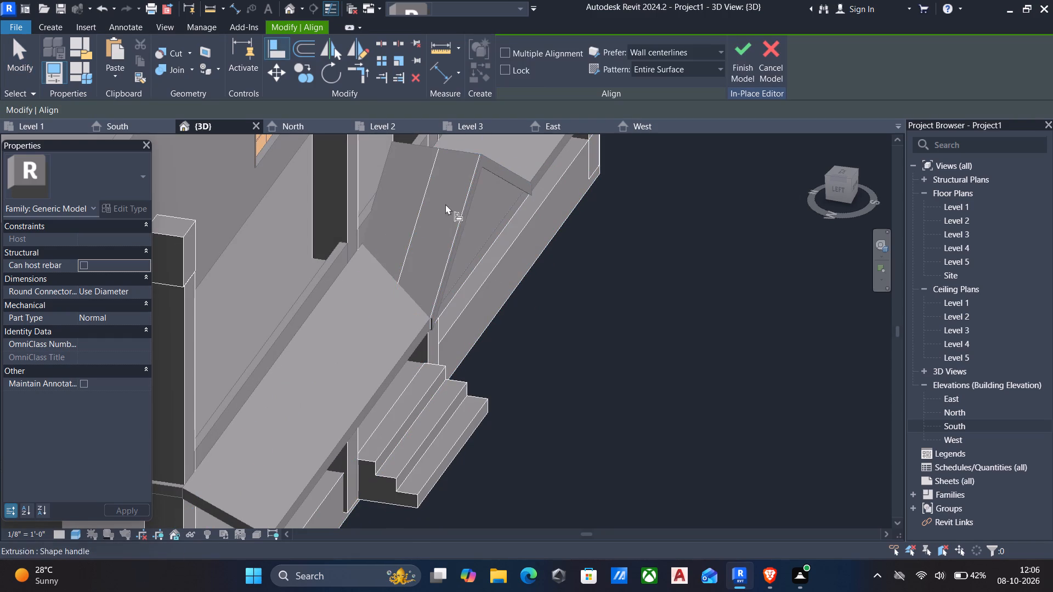
scroll(457, 219, "up", 3)
left_click(467, 221)
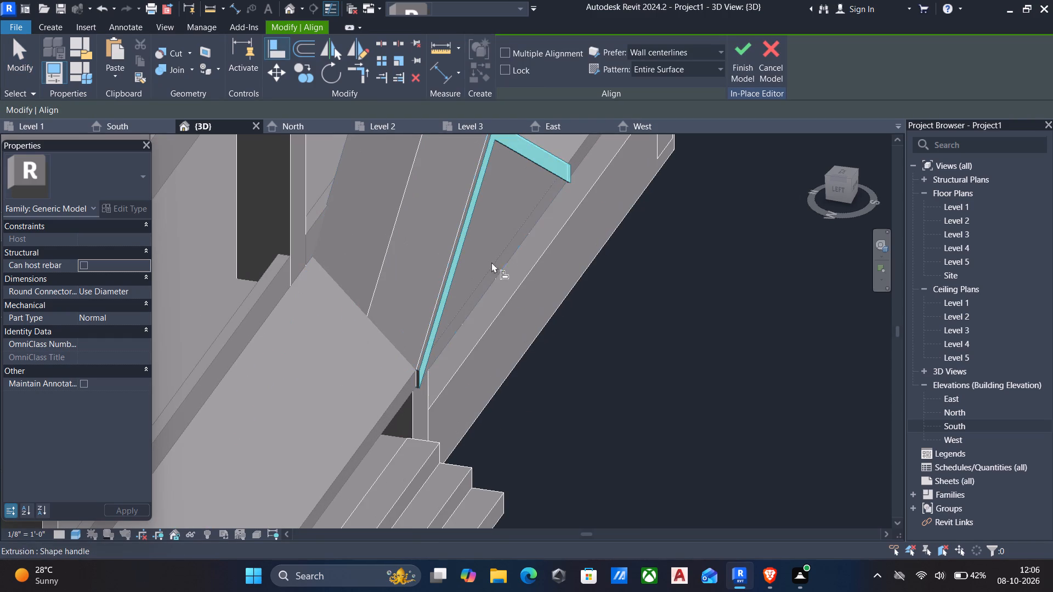
left_click(494, 280)
key("Escape")
scroll(507, 301, "down", 5)
scroll(564, 334, "down", 5)
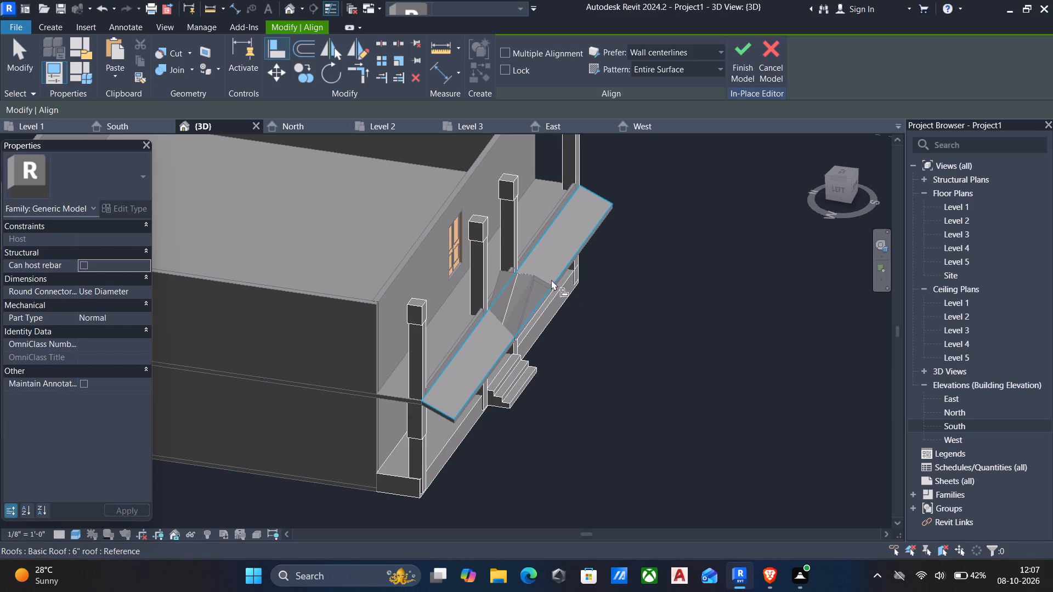
left_click(742, 52)
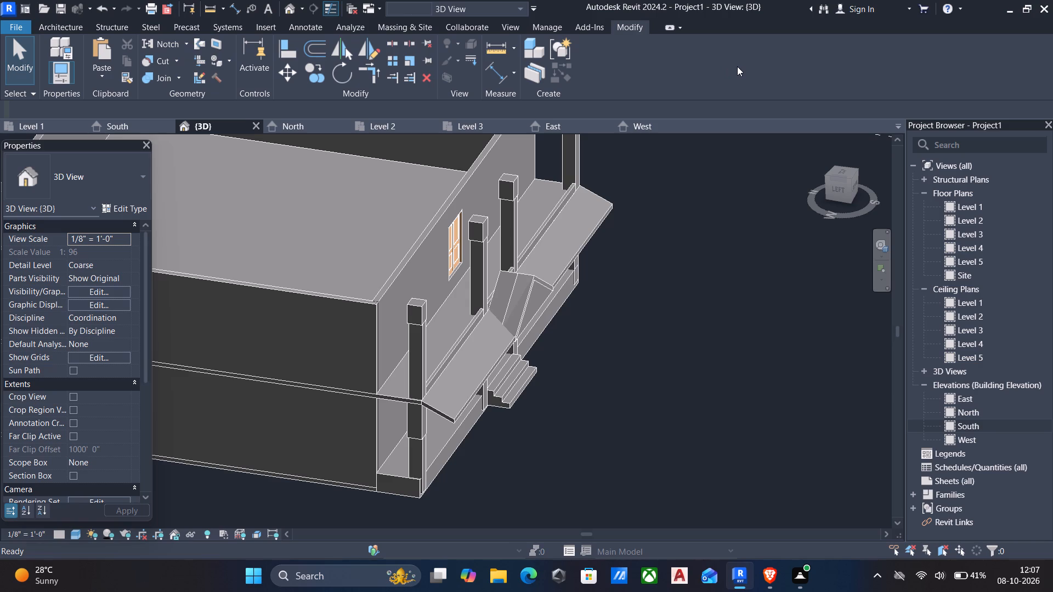
Examine the finished gable, porch roof and columns in 3D from the front corner.
scroll(764, 166, "down", 1)
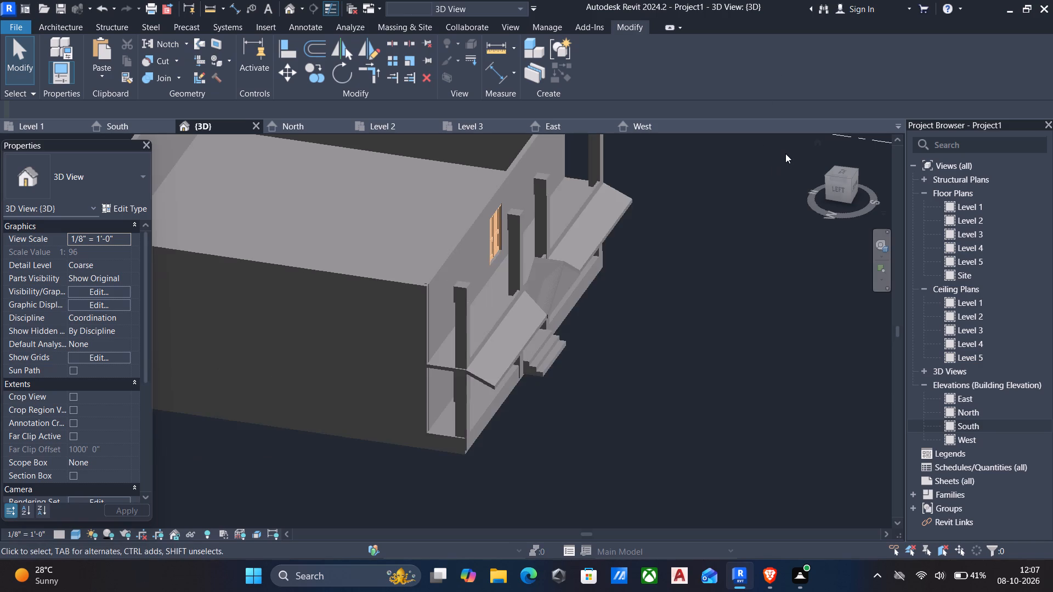
scroll(786, 151, "down", 1)
middle_click_drag(786, 151, 726, 156, "shift")
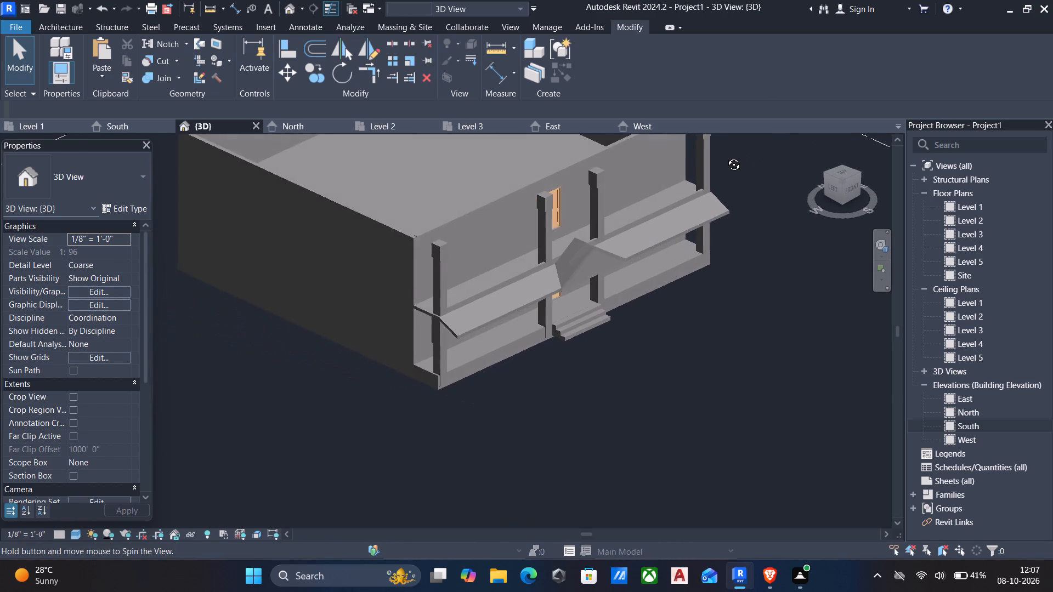
middle_click_drag(726, 156, 749, 150, "shift")
scroll(720, 159, "down", 1, "shift")
scroll(714, 184, "up", 5)
scroll(529, 309, "down", 2)
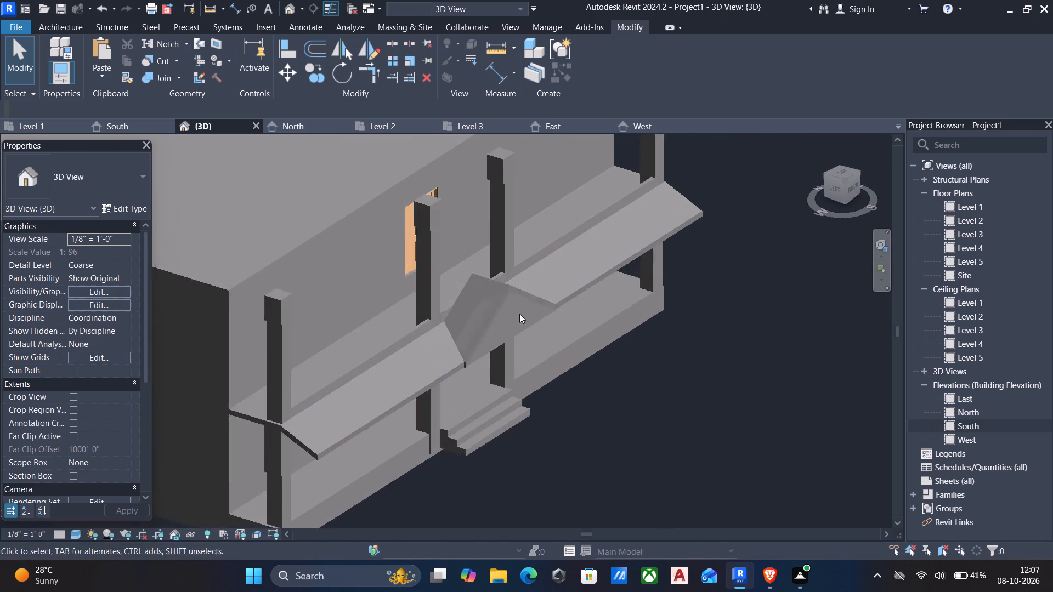
scroll(519, 314, "down", 3)
middle_click_drag(522, 304, 554, 236)
scroll(554, 236, "up", 4)
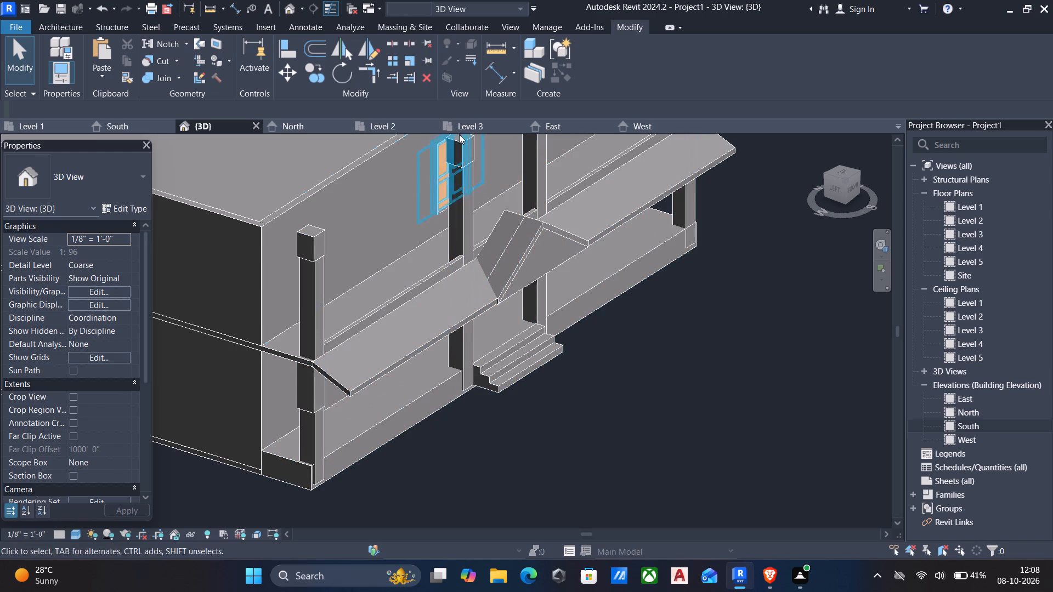
On the Level 1 plan, sketch a railing path about 22' 0 1/2" along the porch edge from the west end column to the west entrance column.
double_click(973, 206)
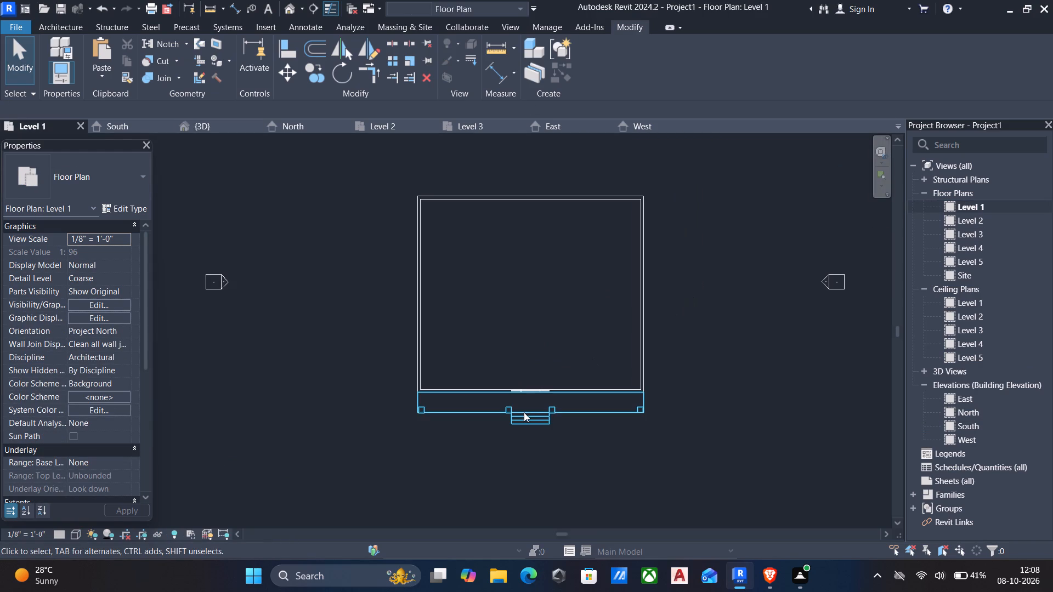
left_click(63, 24)
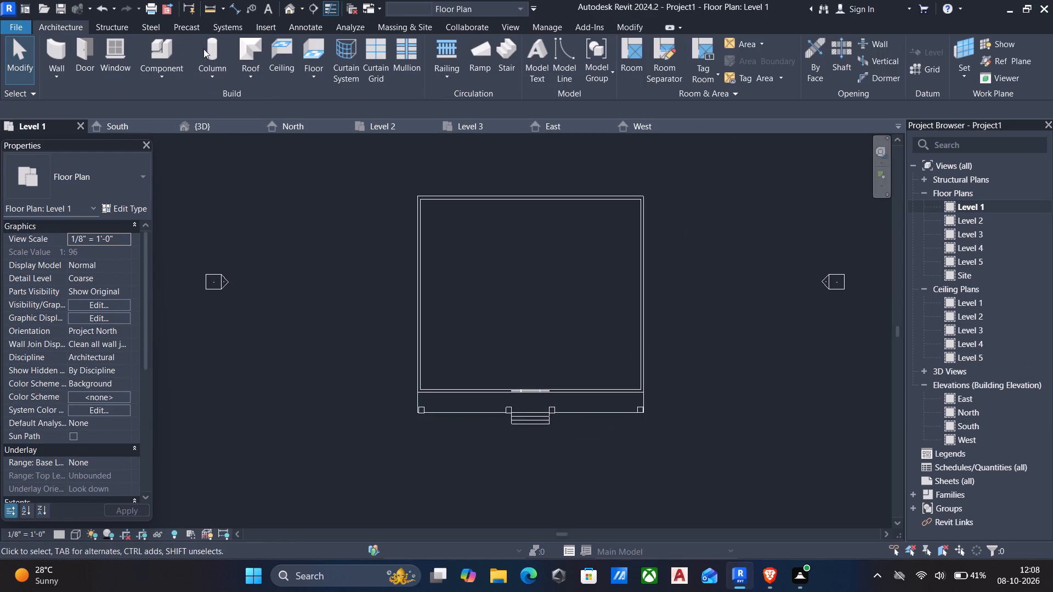
left_click(449, 50)
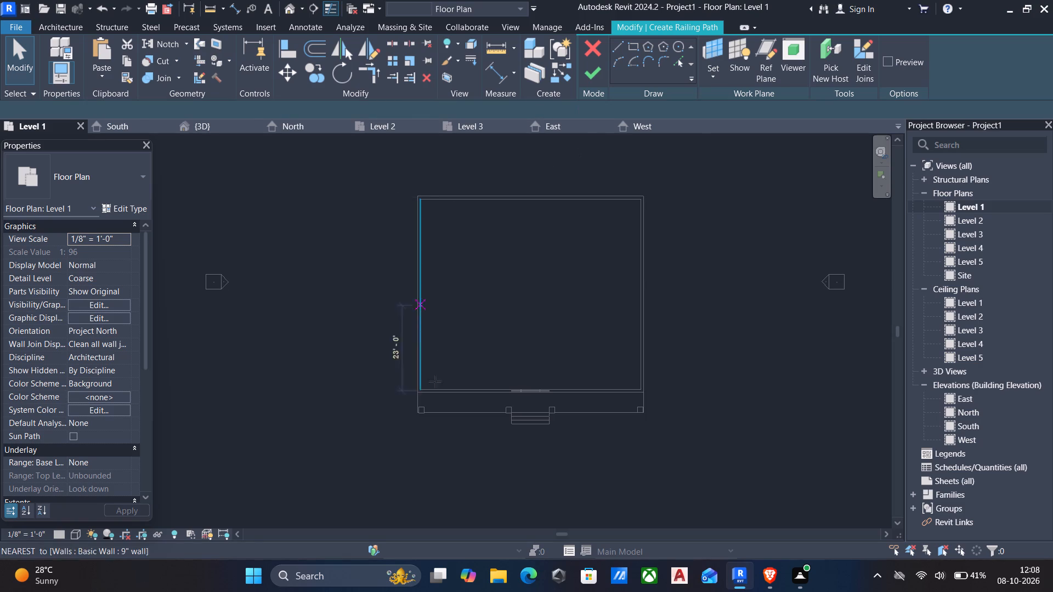
scroll(467, 403, "up", 5)
scroll(337, 448, "up", 5)
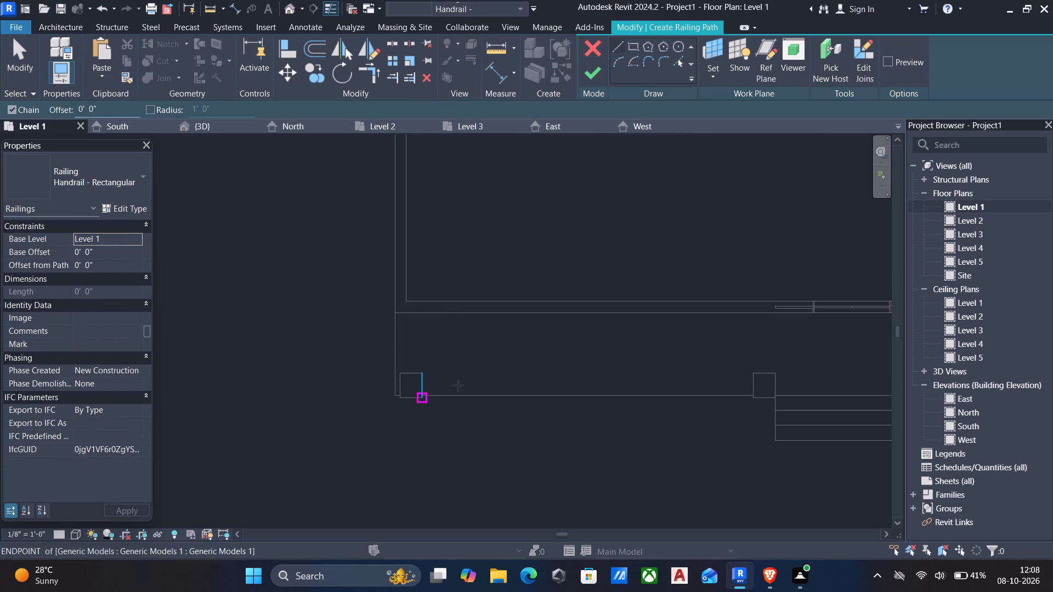
scroll(458, 395, "up", 4)
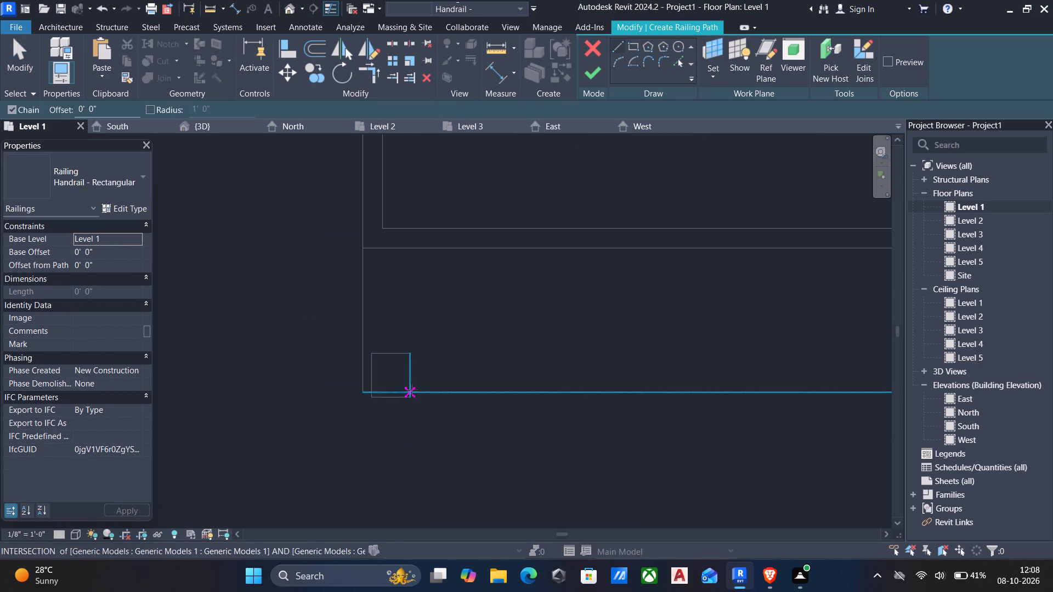
left_click(411, 390)
scroll(524, 397, "down", 3)
middle_click_drag(525, 397, 291, 395)
scroll(667, 397, "up", 4)
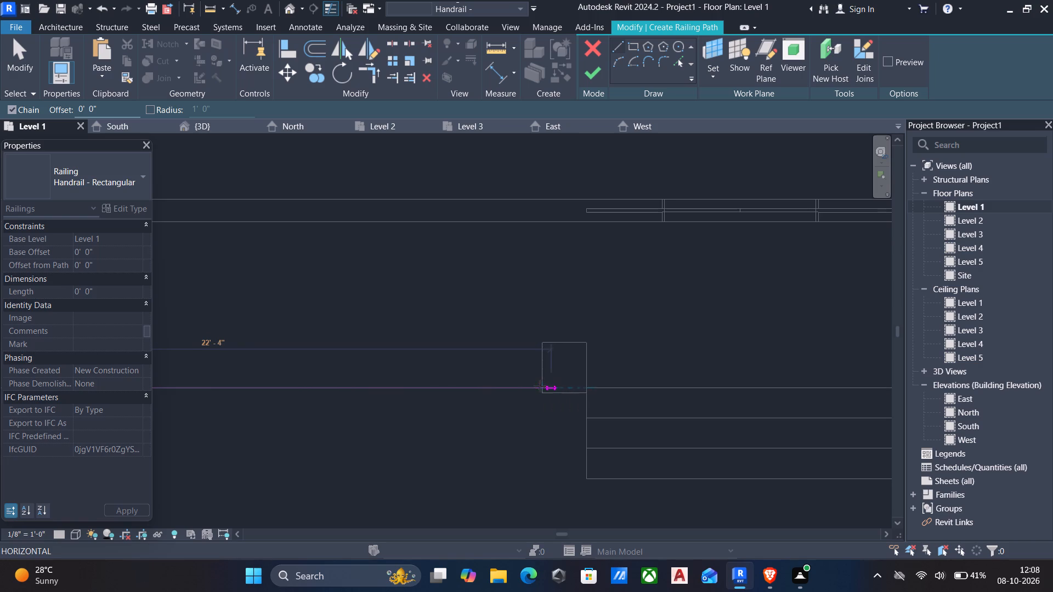
left_click(541, 385)
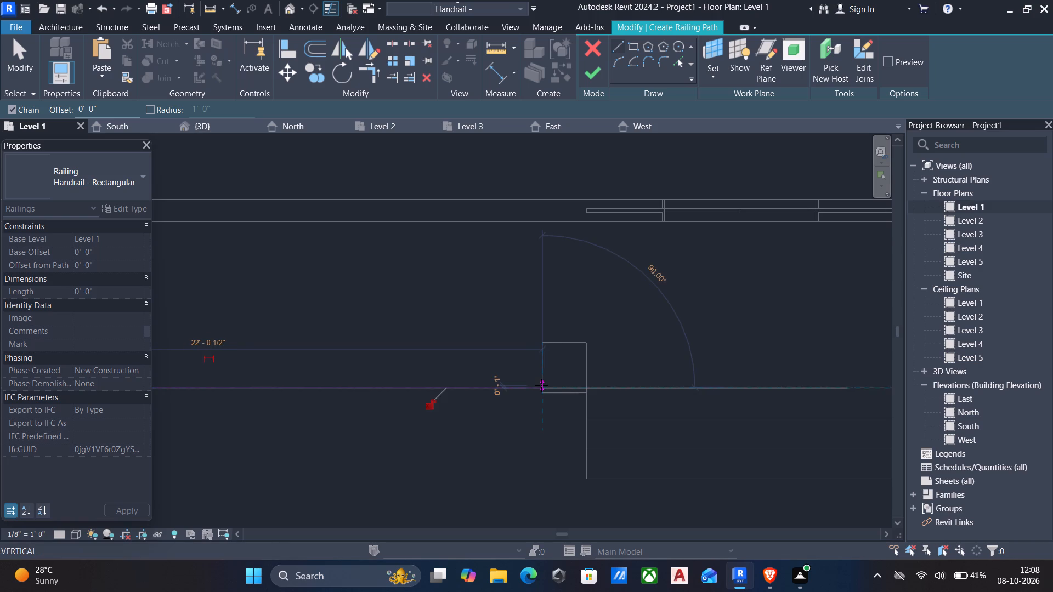
key("Escape")
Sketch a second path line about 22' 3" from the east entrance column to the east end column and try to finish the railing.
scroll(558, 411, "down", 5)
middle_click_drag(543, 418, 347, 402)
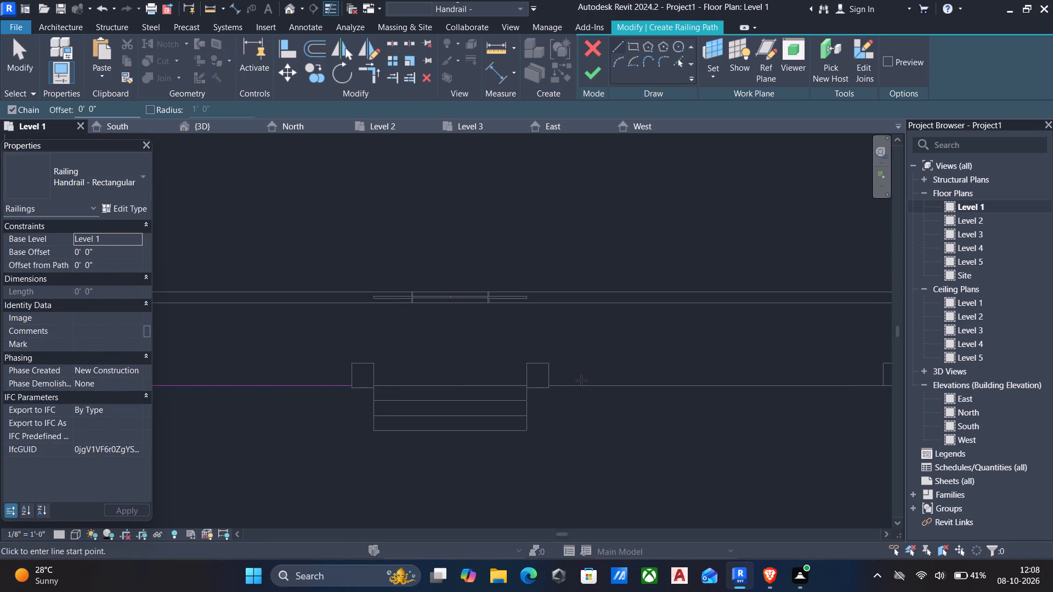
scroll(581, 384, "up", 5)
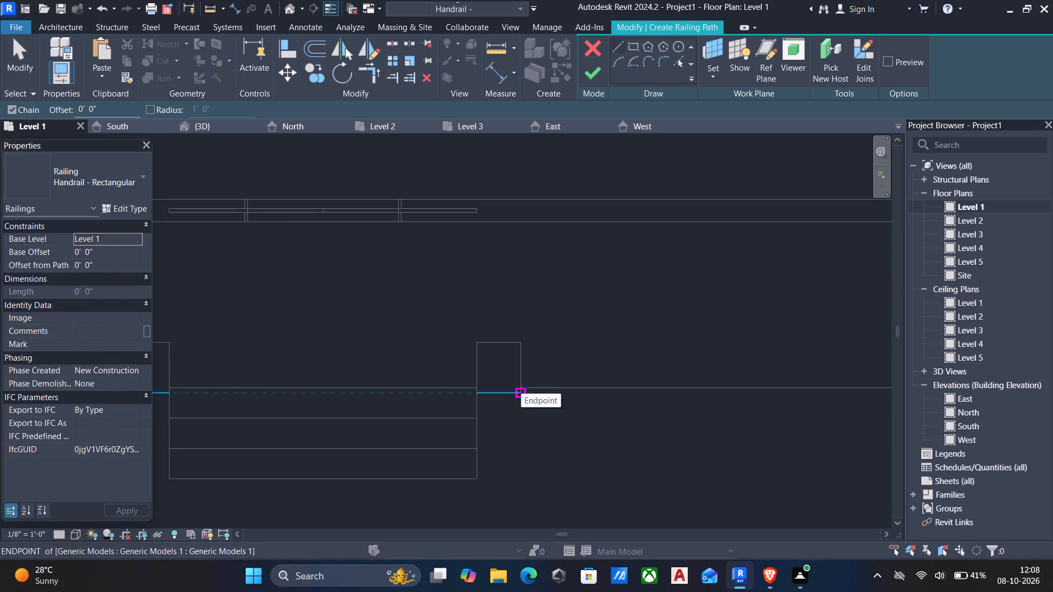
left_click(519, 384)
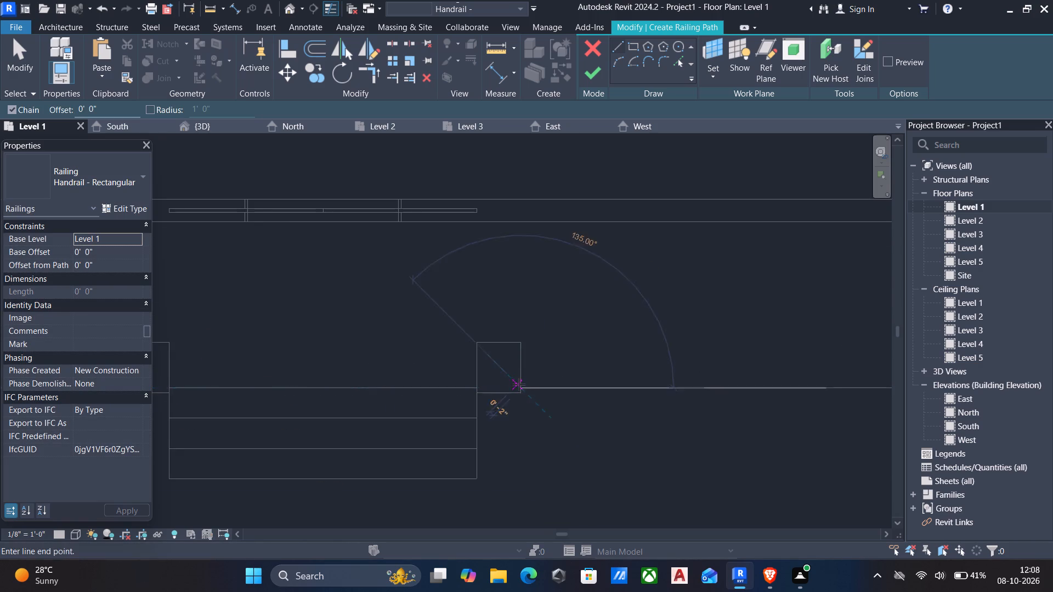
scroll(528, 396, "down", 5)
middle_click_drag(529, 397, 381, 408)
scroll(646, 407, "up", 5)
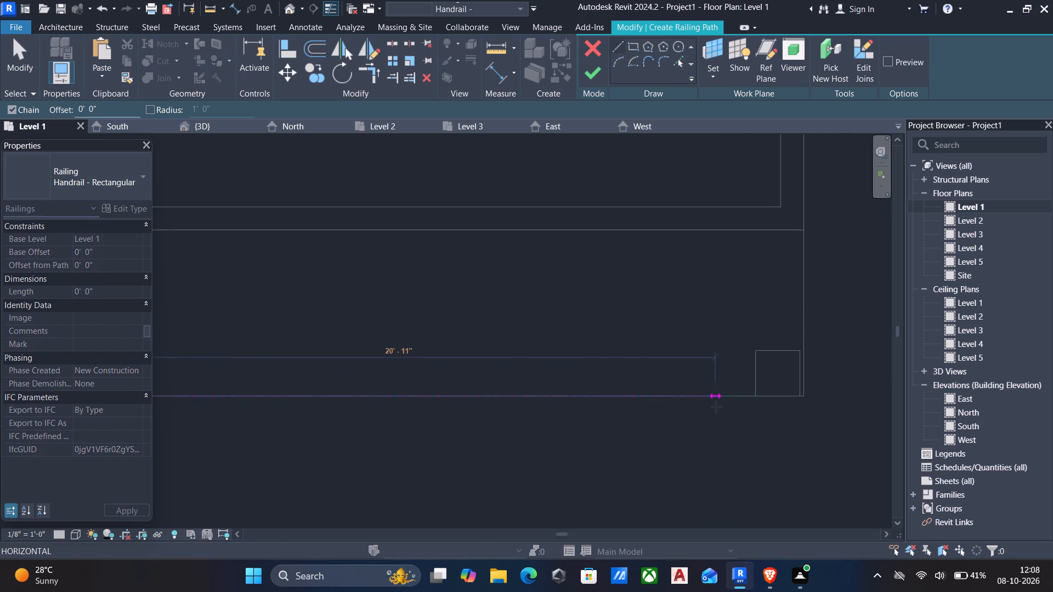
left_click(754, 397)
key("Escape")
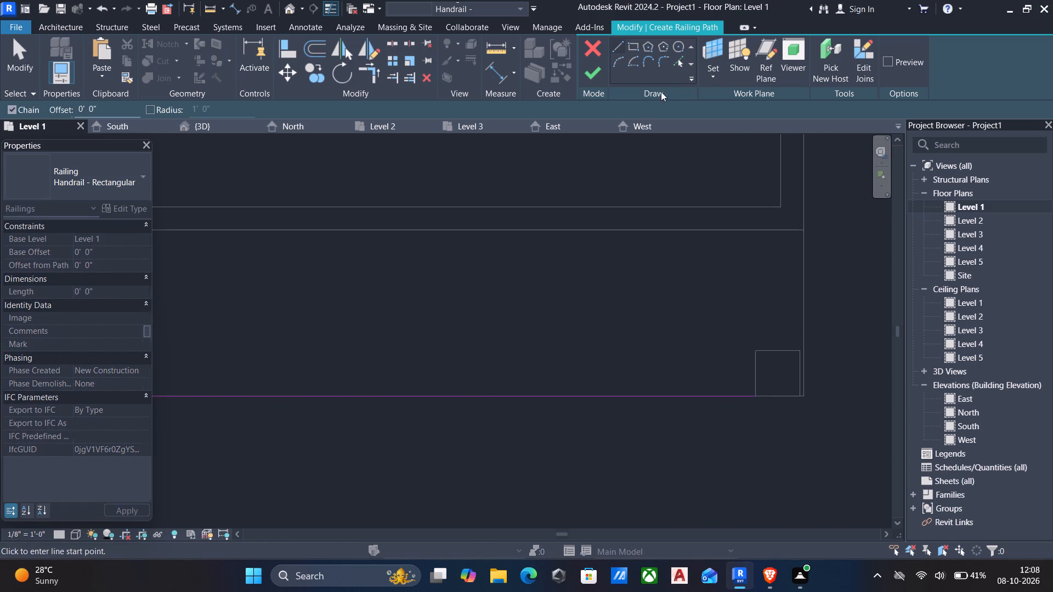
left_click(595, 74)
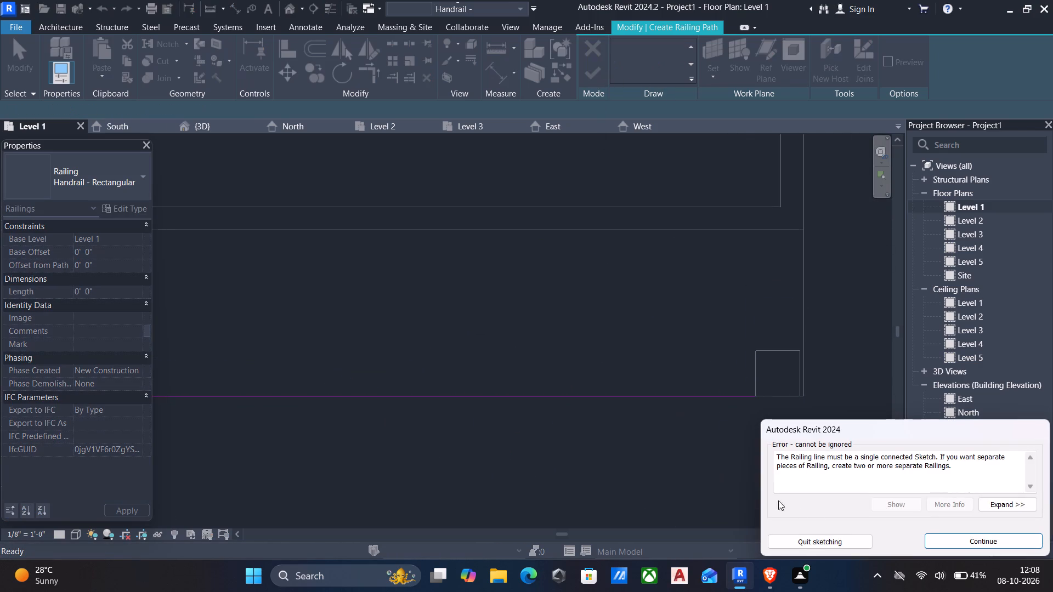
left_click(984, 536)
Delete the eastern path line and finish the railing sketch with only the western line.
left_click_drag(664, 460, 565, 372)
key("Escape")
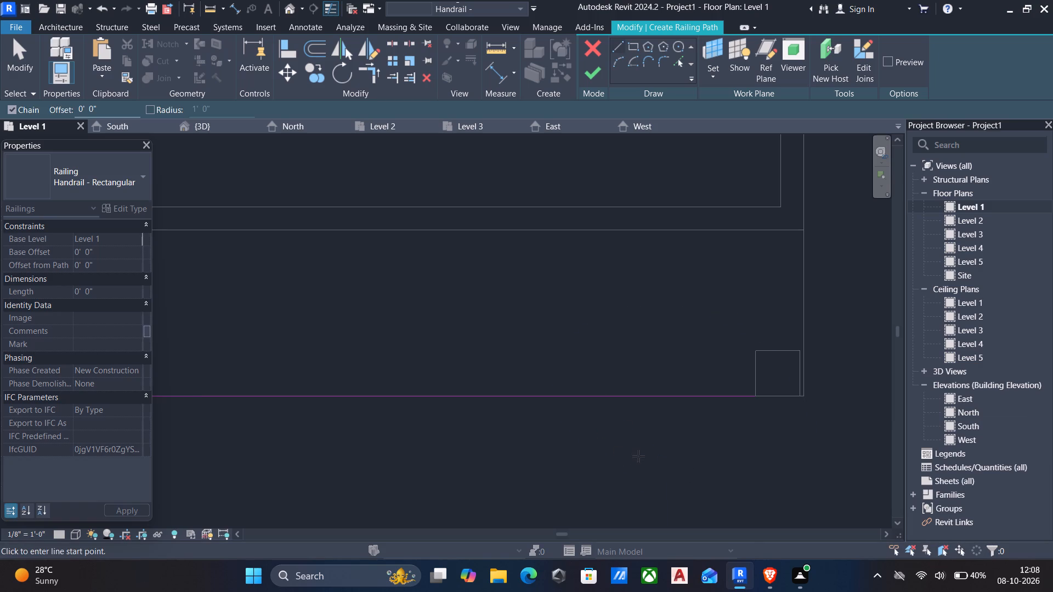
key("Escape")
left_click_drag(638, 455, 604, 372)
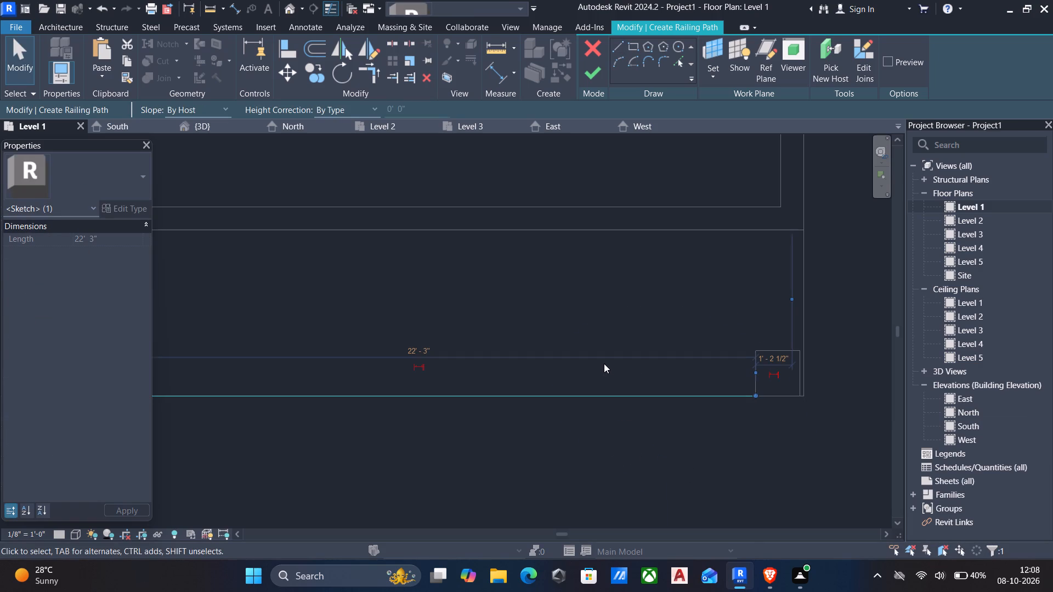
key("Delete")
left_click(596, 73)
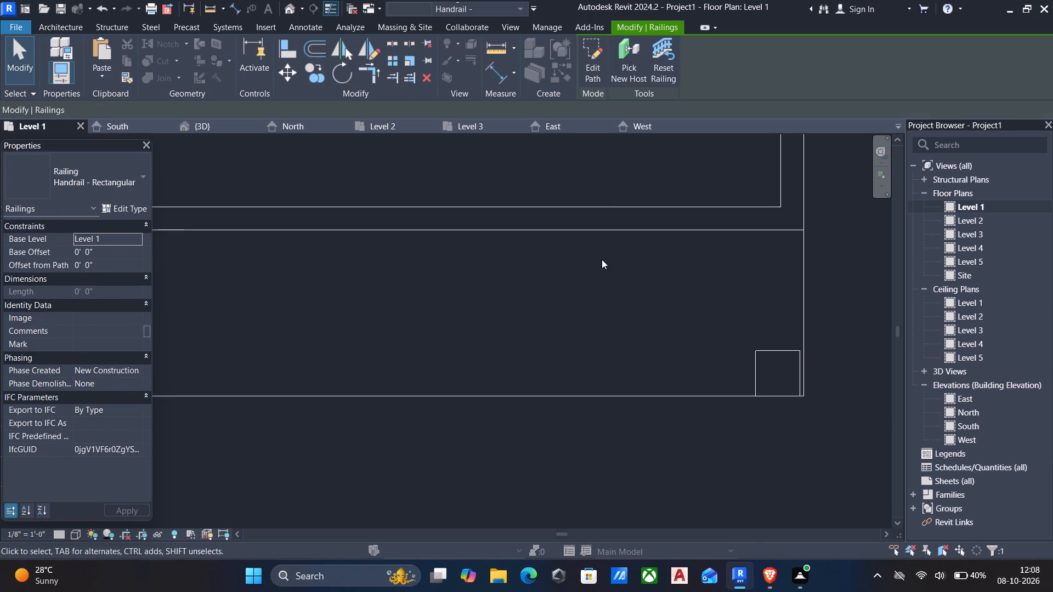
In the 3D view, set the western porch railing's Base Offset to 2'.
scroll(602, 268, "down", 6)
scroll(639, 406, "down", 5)
middle_click_drag(629, 392, 628, 386, "shift")
scroll(628, 371, "up", 1, "shift")
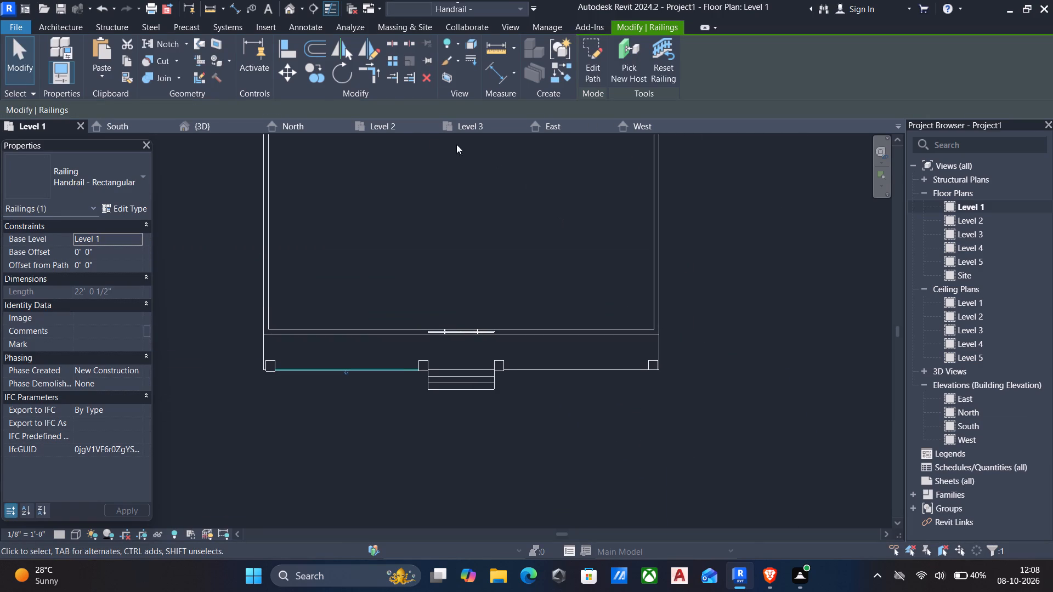
left_click(201, 127)
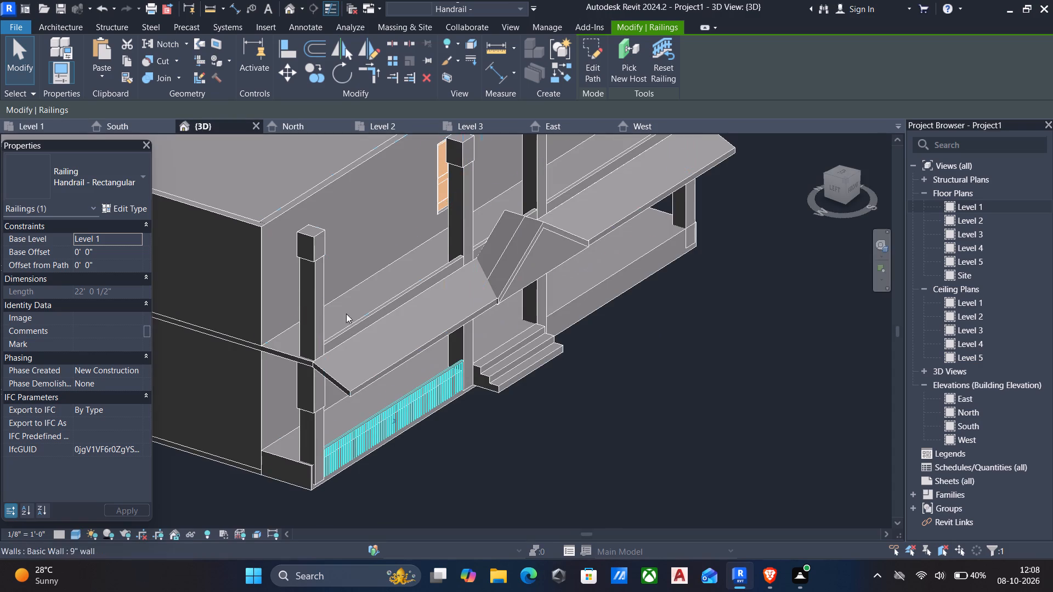
scroll(353, 317, "down", 1)
middle_click_drag(353, 317, 310, 271, "shift")
scroll(357, 378, "up", 2)
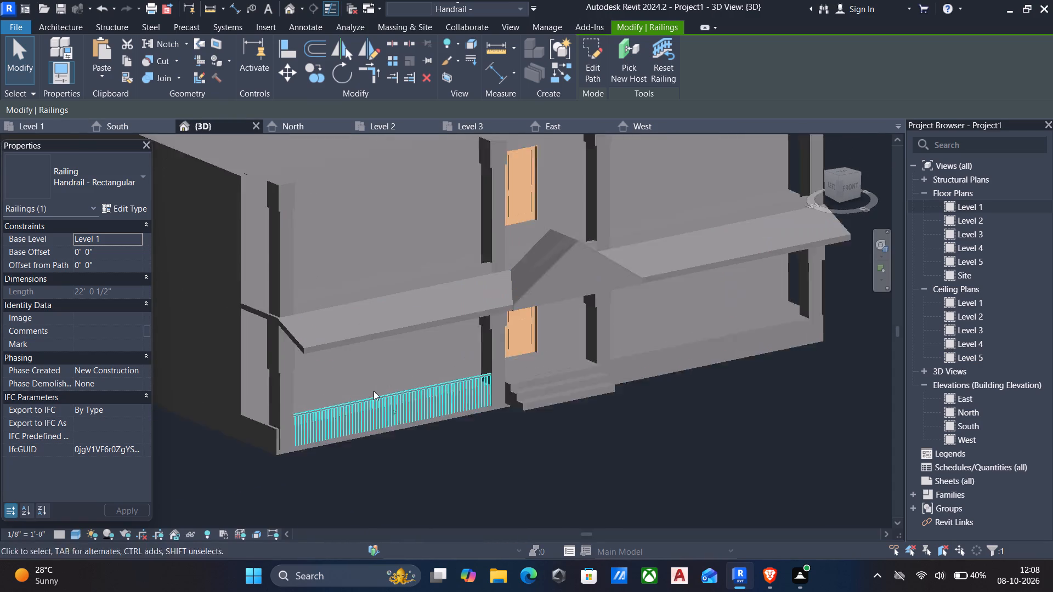
key("Escape")
left_click(376, 400)
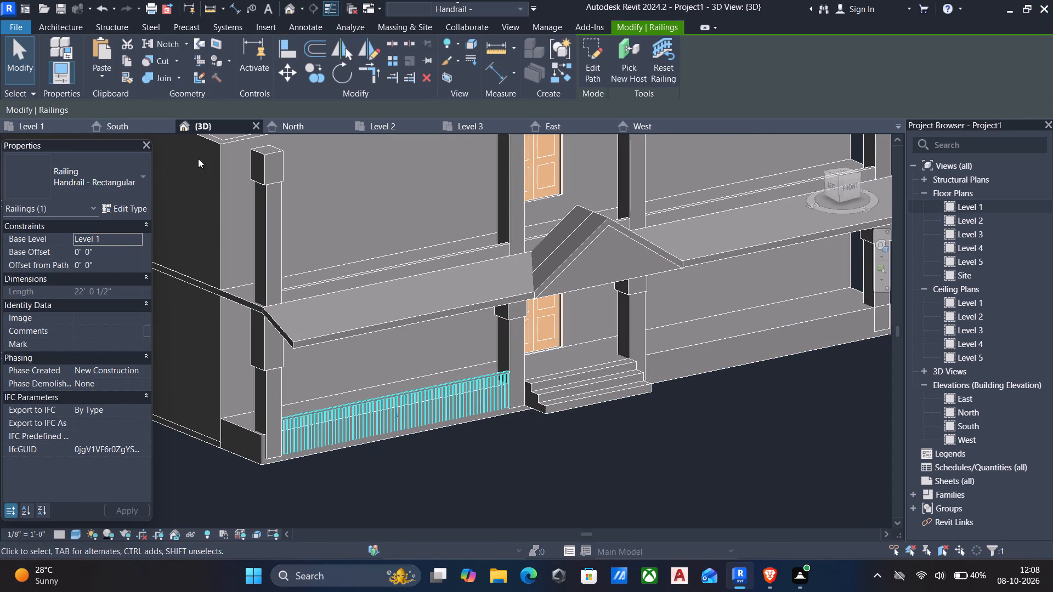
left_click(116, 252)
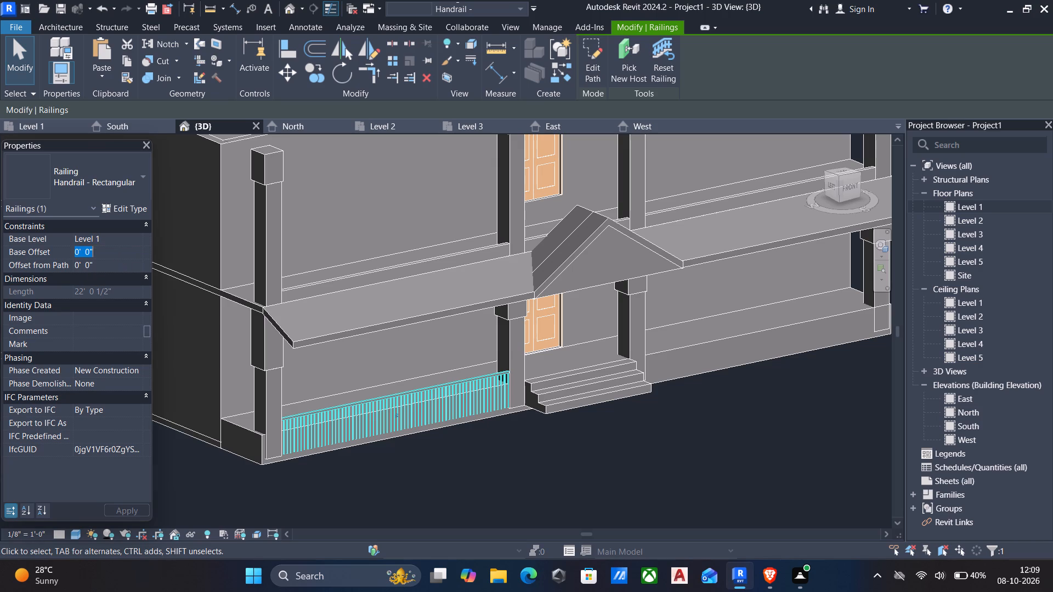
key("2")
key("apostrophe")
key("Return")
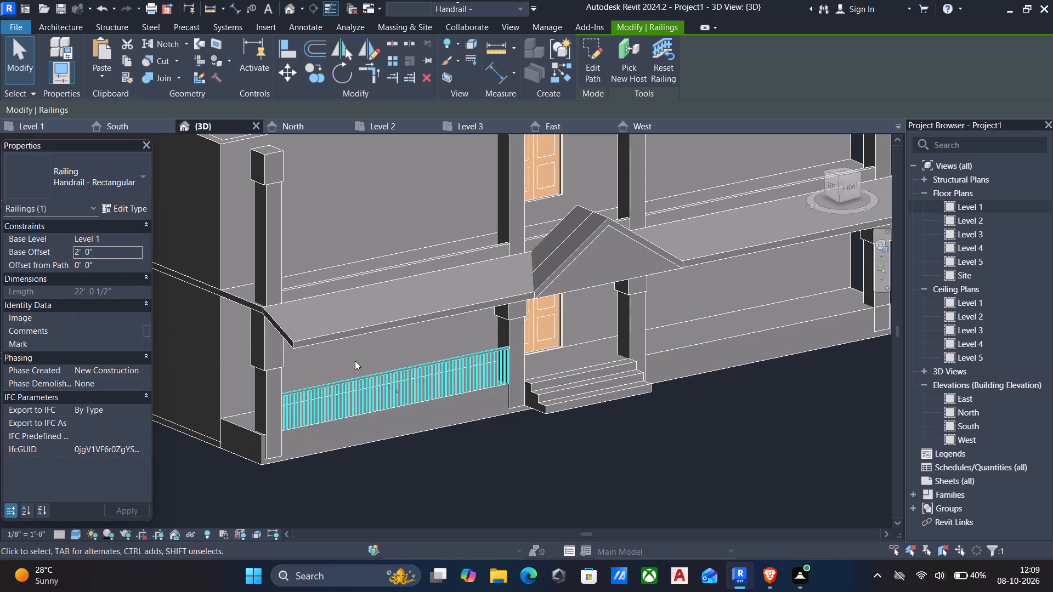
key("Escape")
scroll(452, 389, "down", 5)
middle_click_drag(451, 389, 428, 396, "shift")
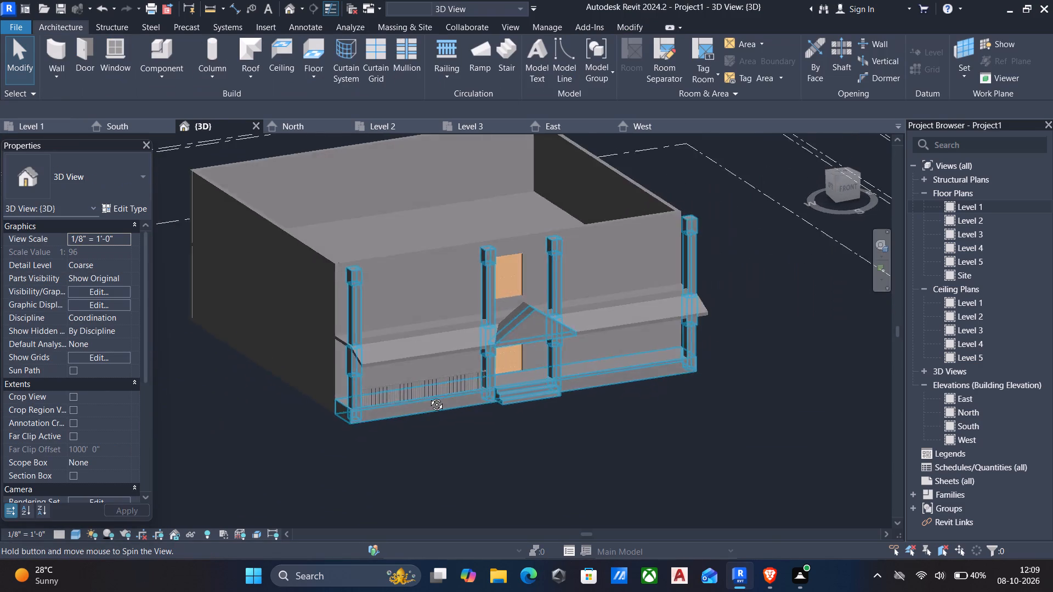
On the Level 1 plan, create a second railing about 22' 3" long along the porch edge between the east end column and the east entrance column.
middle_click_drag(428, 396, 358, 350, "shift")
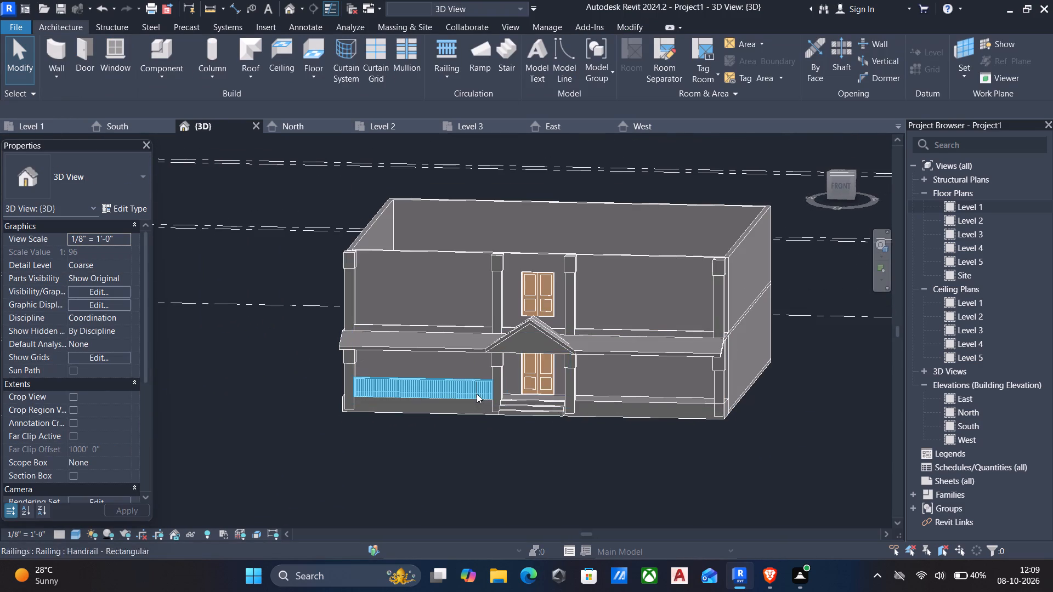
double_click(986, 202)
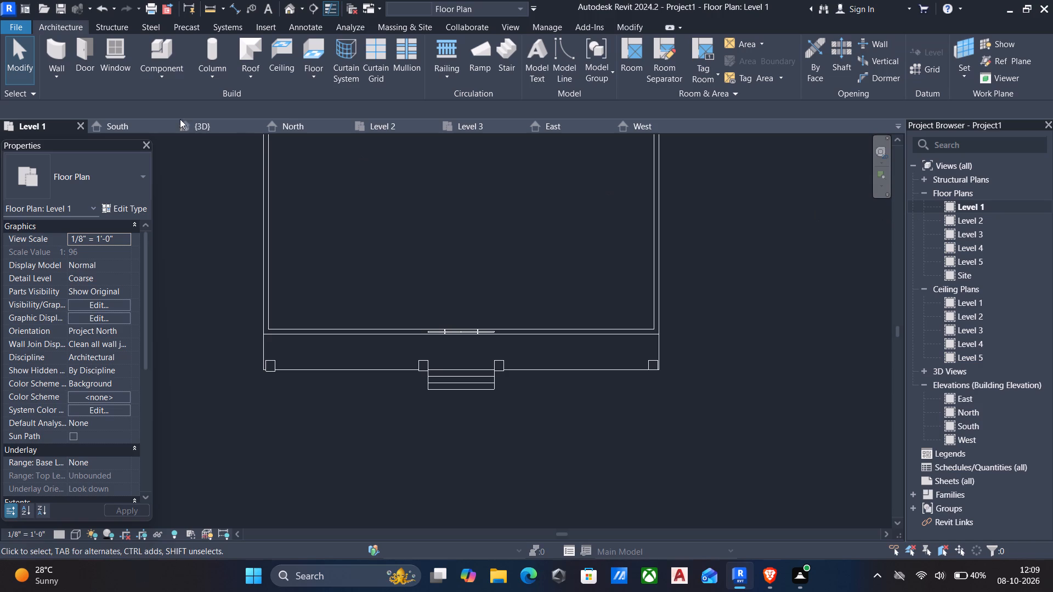
left_click(342, 369)
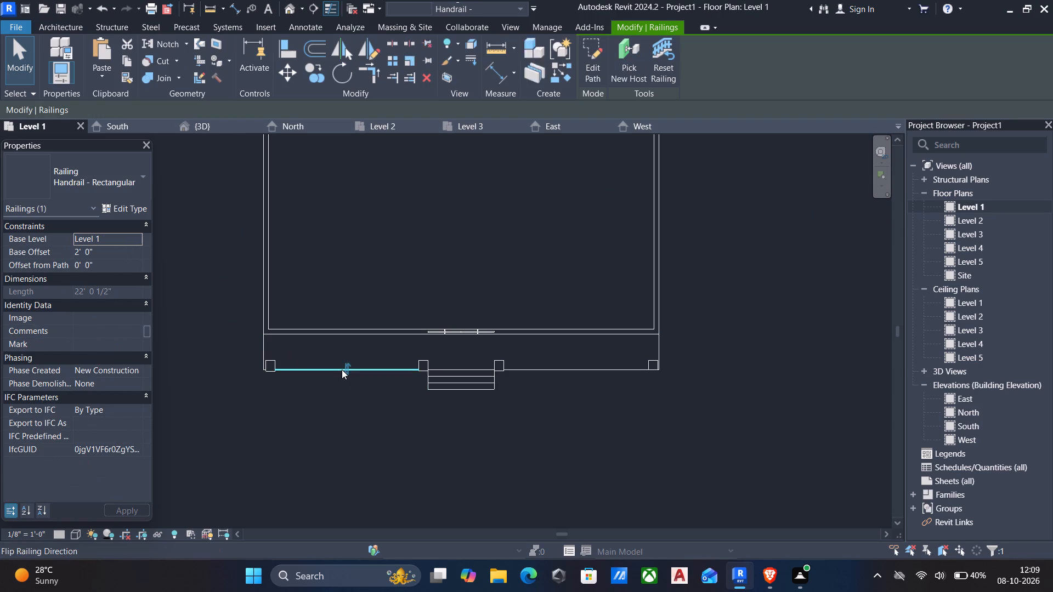
type("cs")
scroll(517, 370, "up", 6)
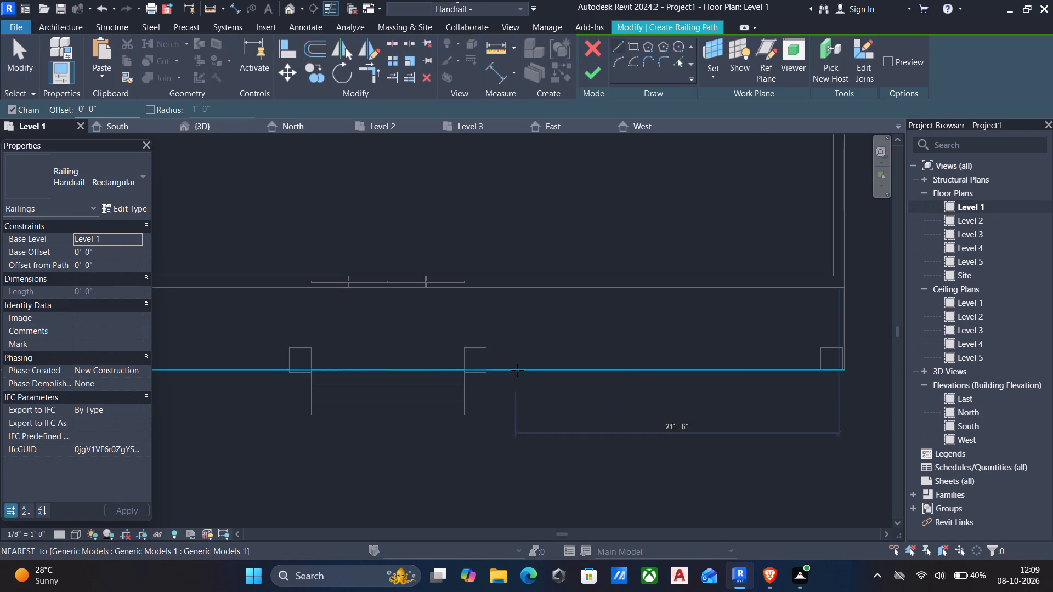
left_click(488, 369)
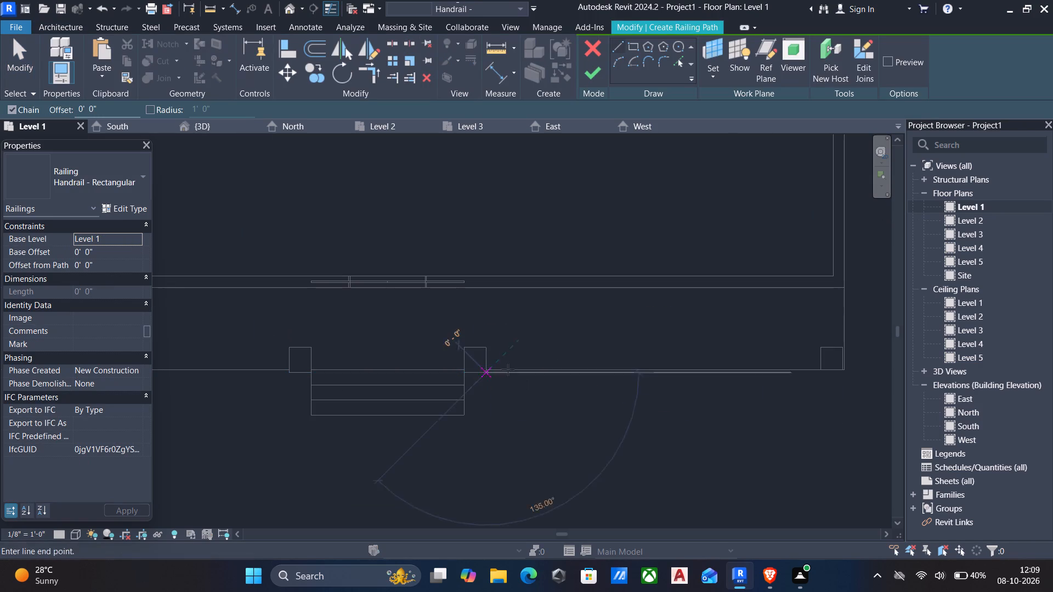
scroll(817, 368, "up", 5)
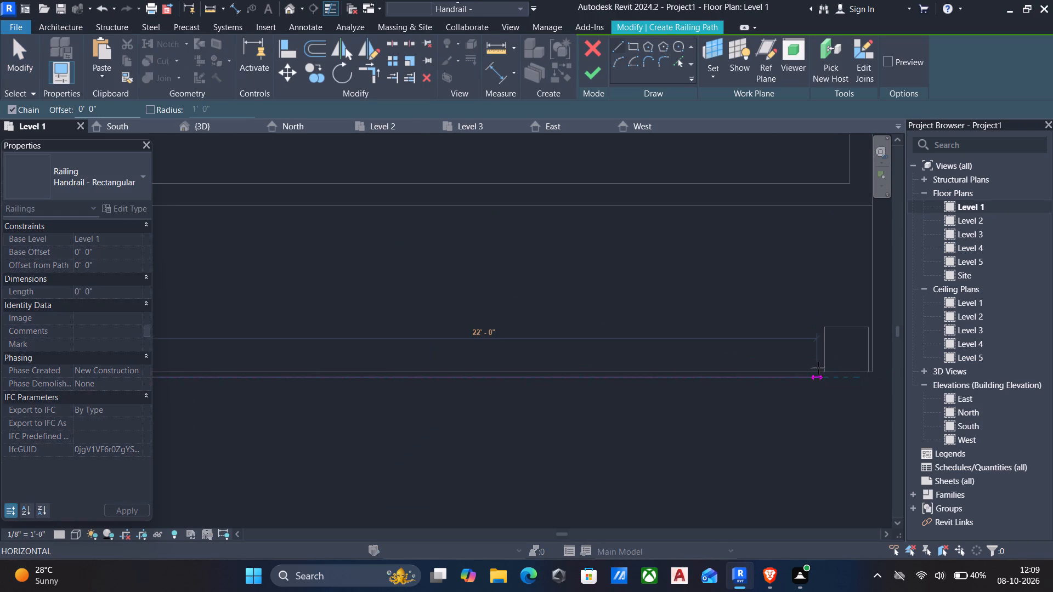
key("Escape")
scroll(822, 368, "up", 3)
left_click(824, 377)
scroll(622, 384, "down", 3)
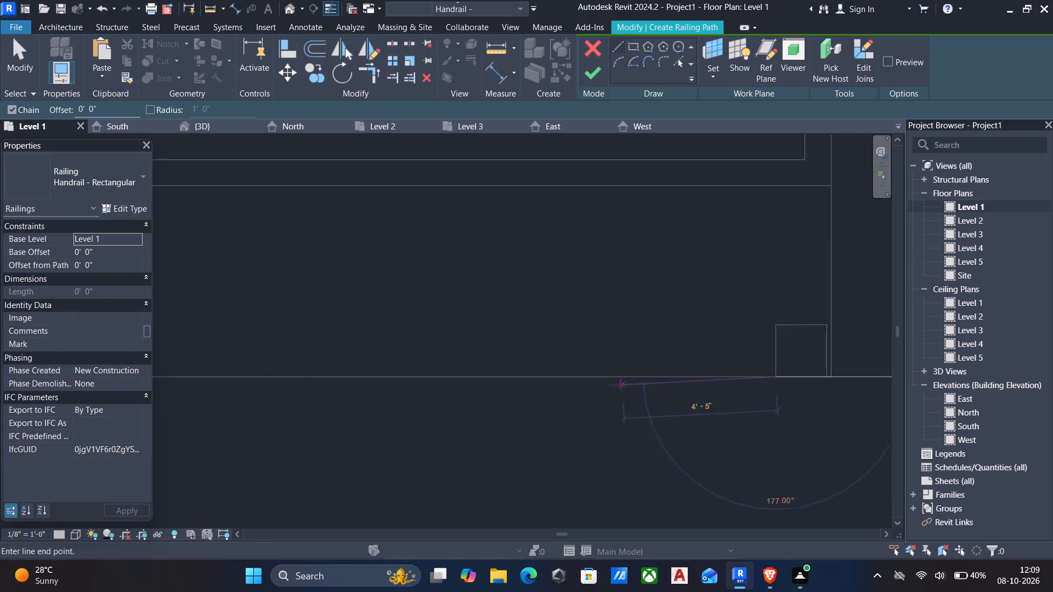
middle_click_drag(620, 385, 750, 373)
scroll(485, 381, "down", 1)
scroll(263, 374, "up", 5)
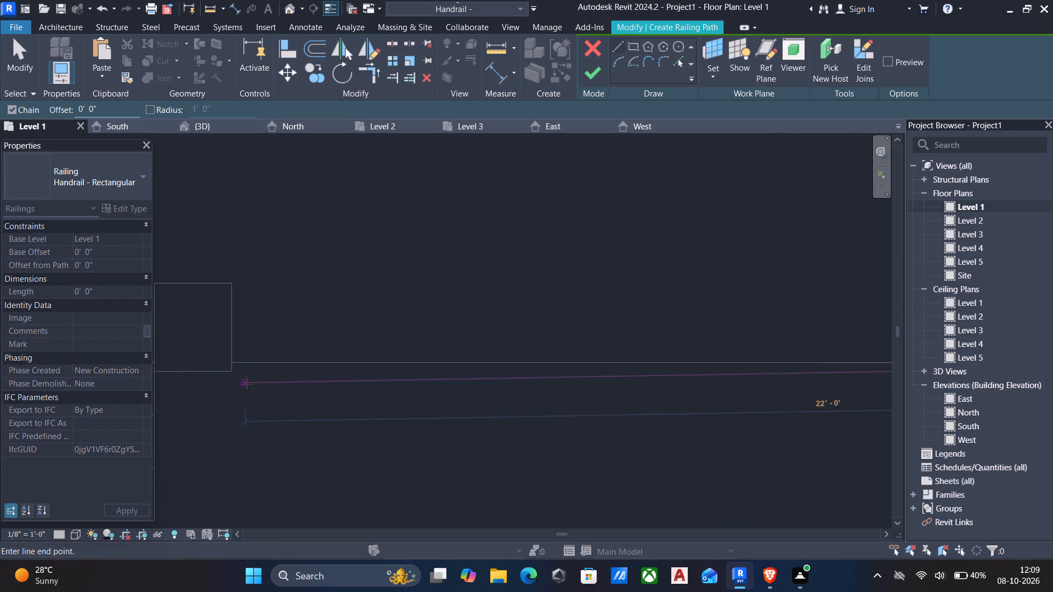
left_click(234, 361)
key("Escape")
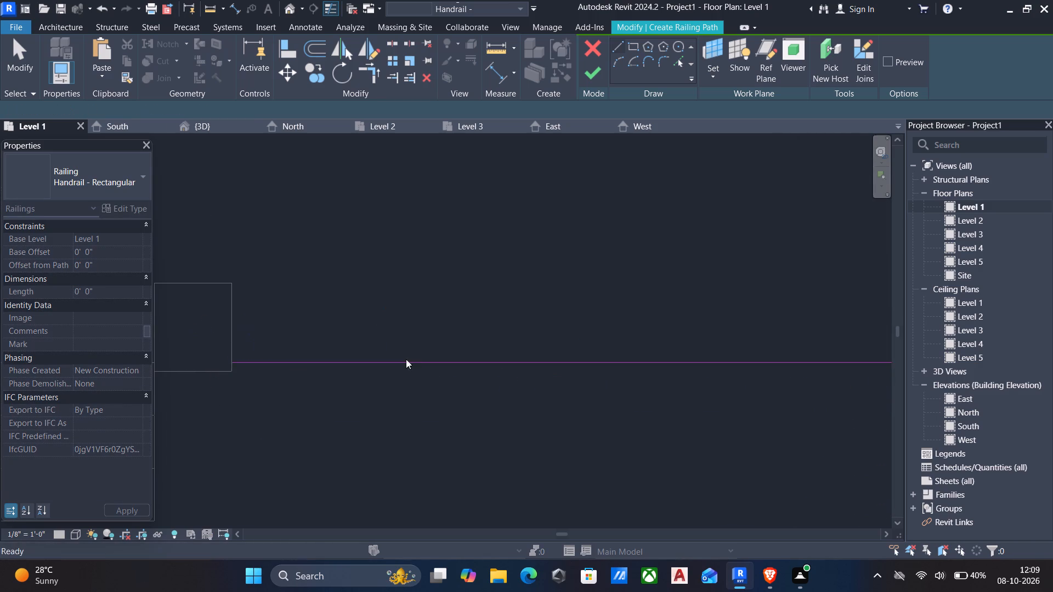
left_click(596, 75)
scroll(573, 100, "down", 5)
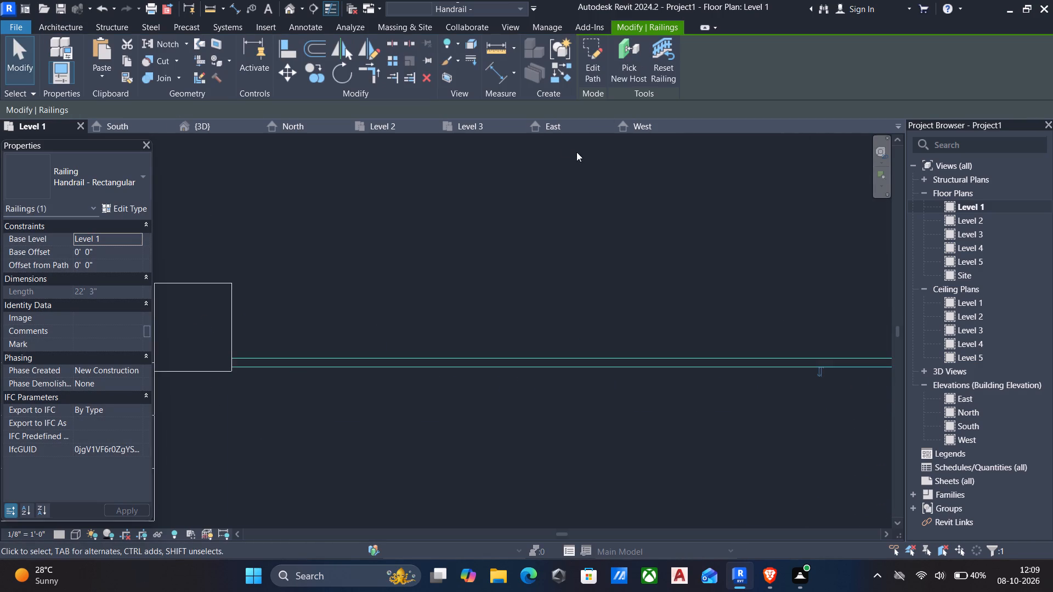
scroll(576, 152, "down", 2)
In the 3D view, set the eastern porch railing's Base Offset to 2'.
left_click(205, 127)
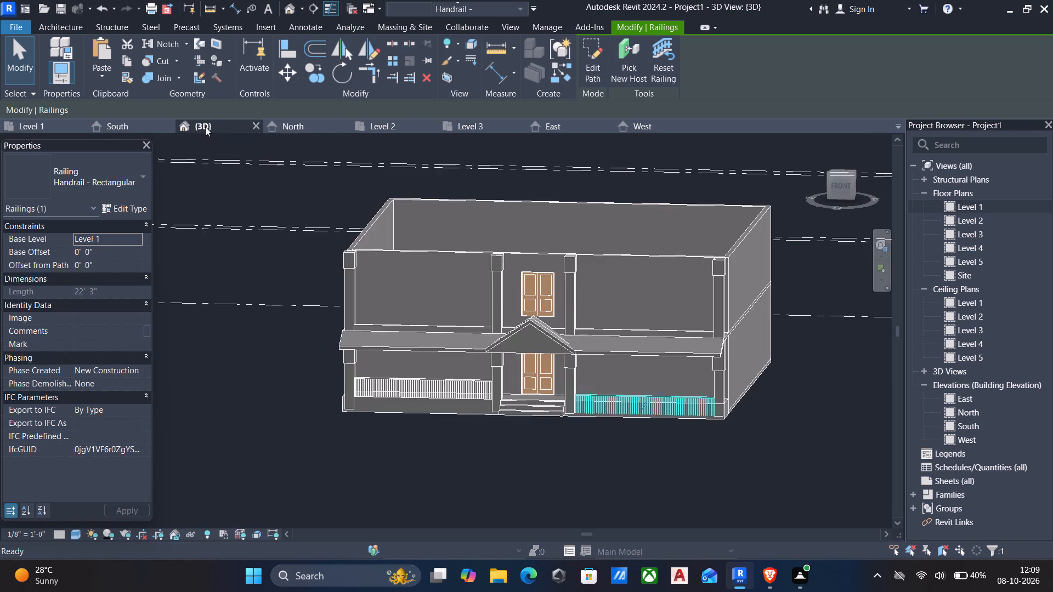
scroll(227, 169, "down", 5)
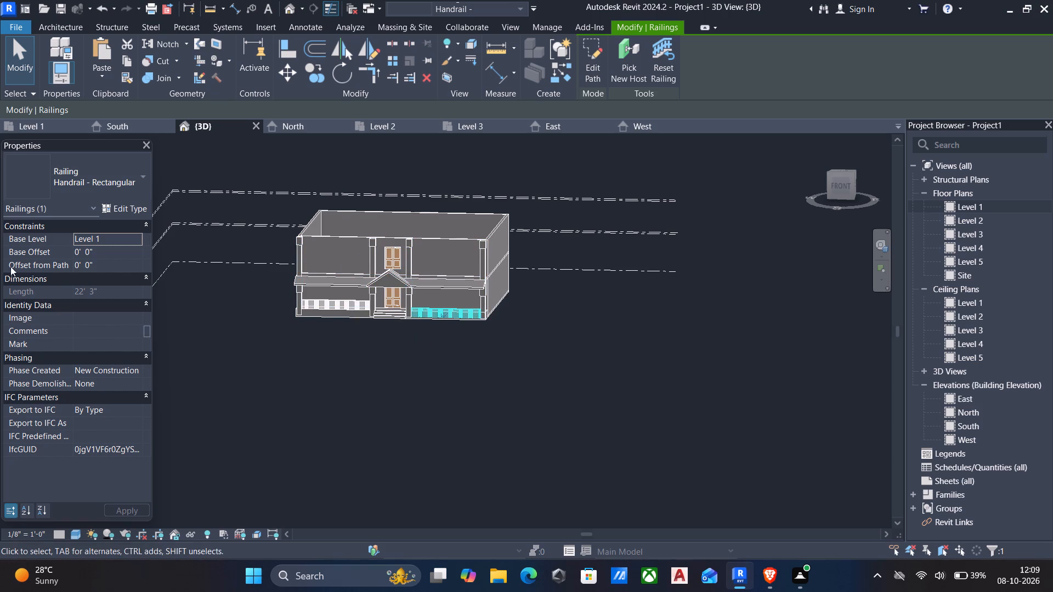
left_click(109, 252)
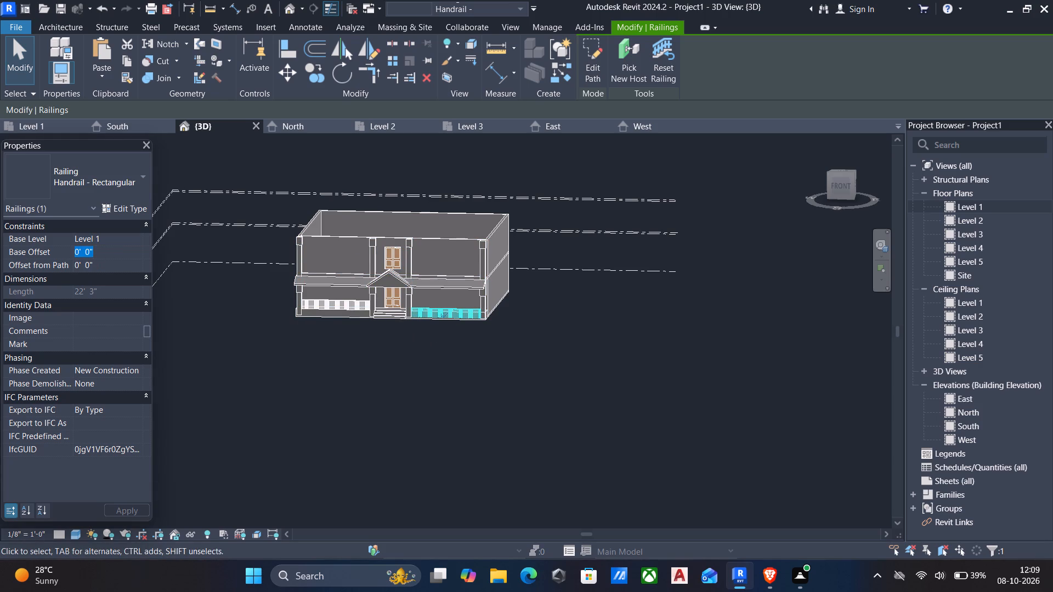
key("2")
key("Return")
key("apostrophe")
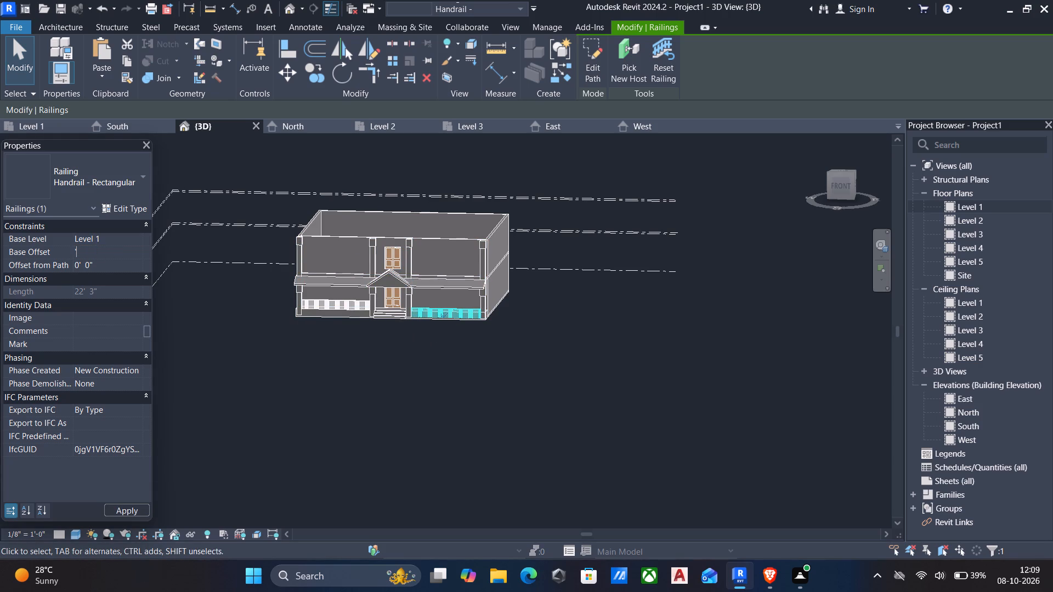
key("BackSpace")
type("2'")
key("Escape")
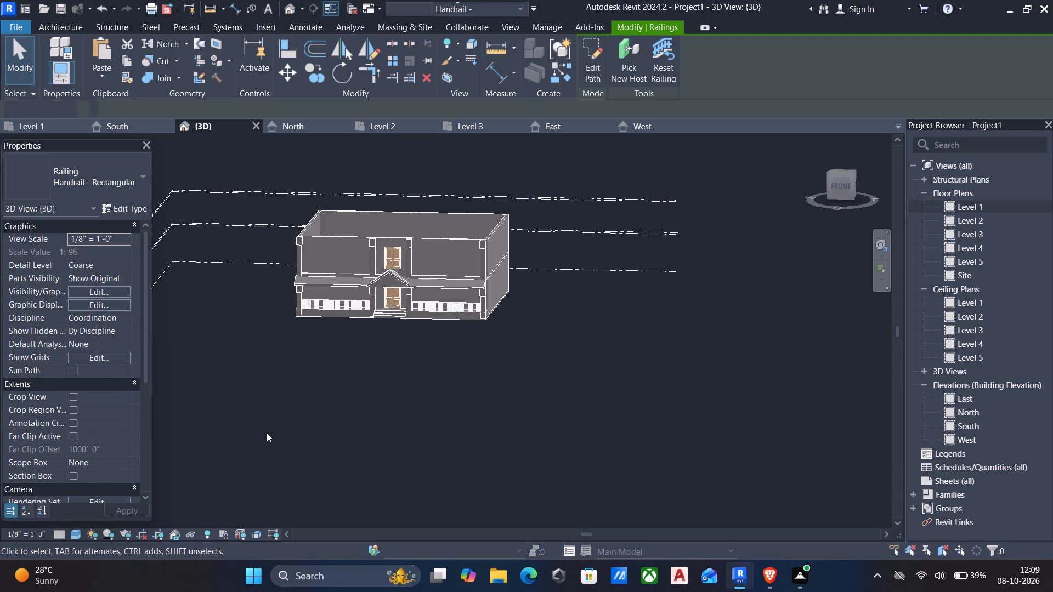
scroll(344, 307, "up", 4)
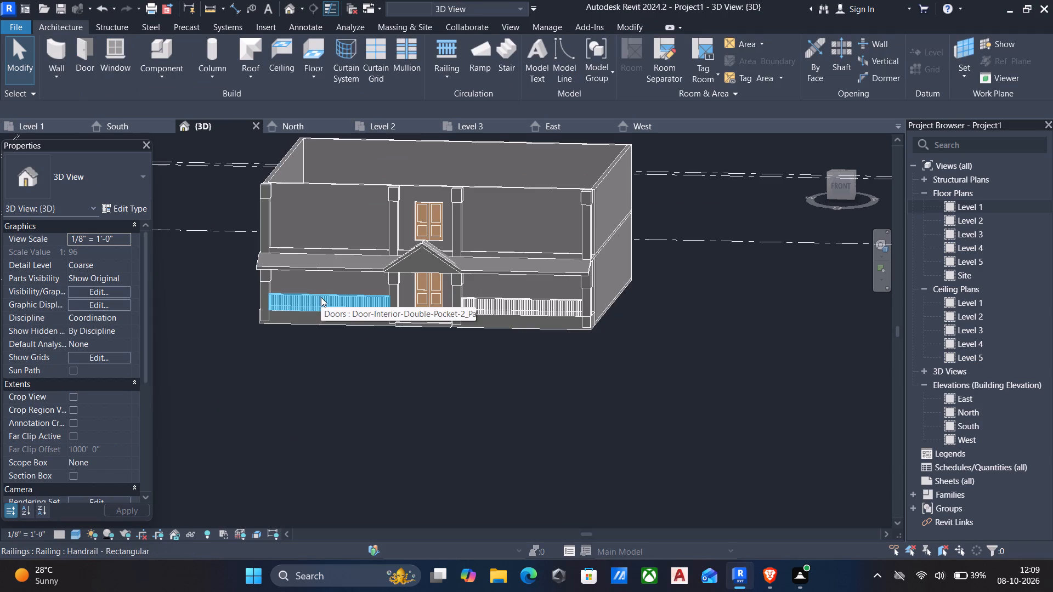
Copy both ground-floor porch railings and paste them aligned to Level 3.
left_click(321, 297)
left_click(531, 298, "ctrl")
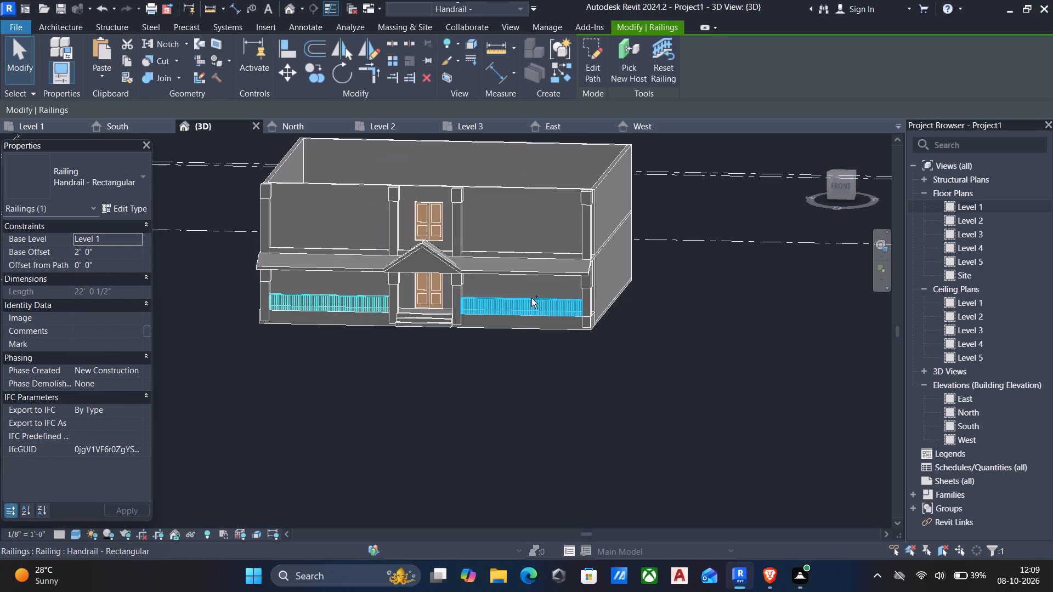
left_click(128, 62)
left_click(101, 76)
left_click(148, 125)
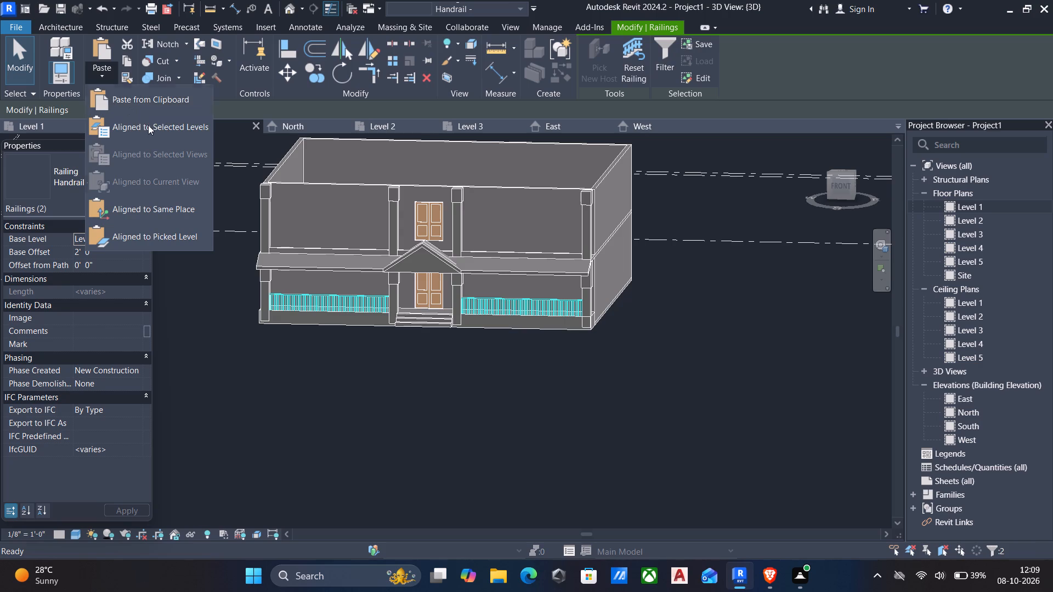
left_click(471, 214)
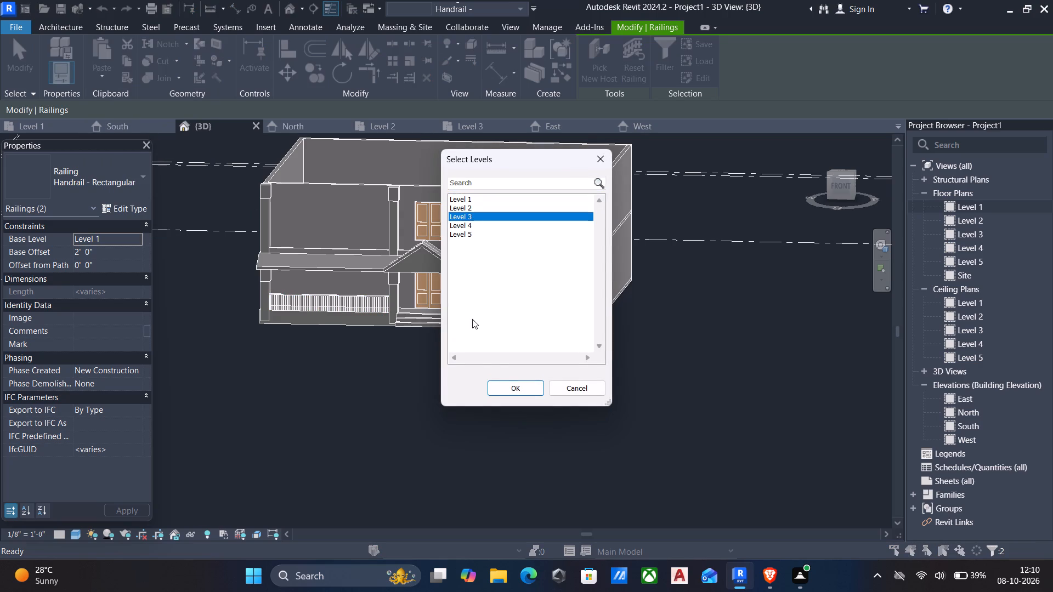
left_click(504, 381)
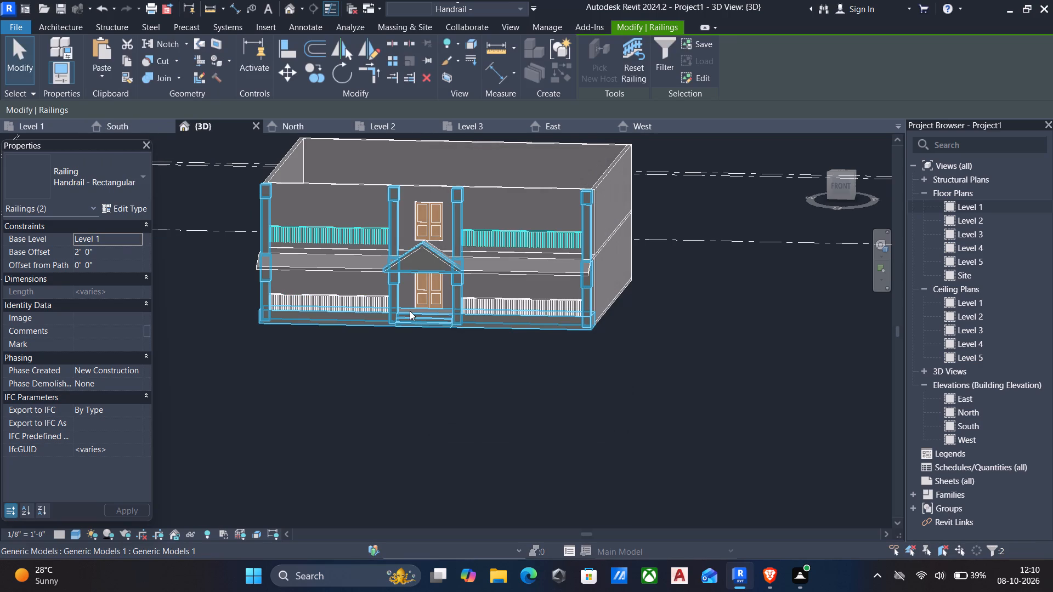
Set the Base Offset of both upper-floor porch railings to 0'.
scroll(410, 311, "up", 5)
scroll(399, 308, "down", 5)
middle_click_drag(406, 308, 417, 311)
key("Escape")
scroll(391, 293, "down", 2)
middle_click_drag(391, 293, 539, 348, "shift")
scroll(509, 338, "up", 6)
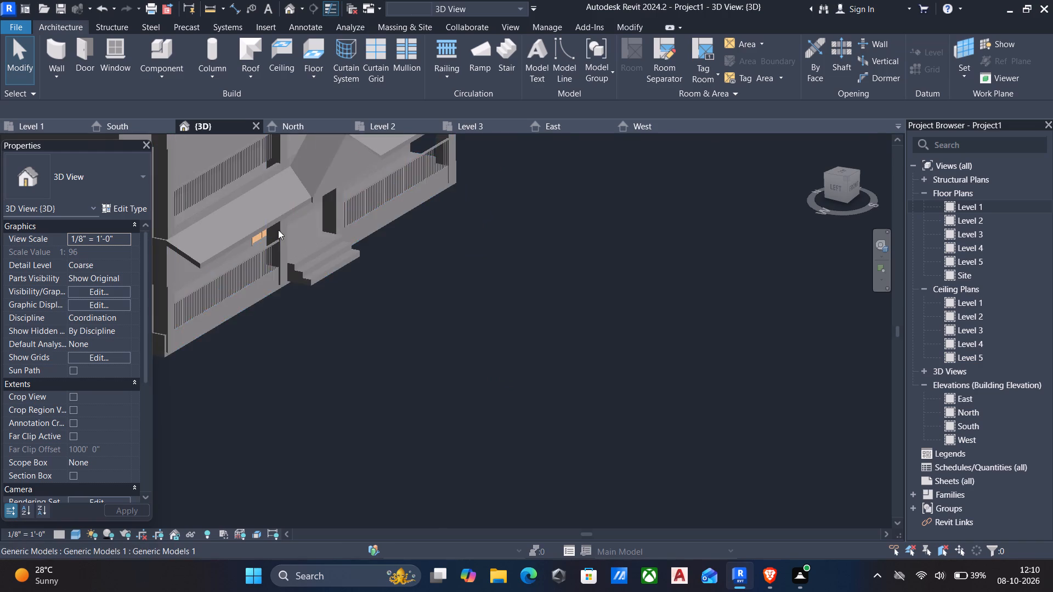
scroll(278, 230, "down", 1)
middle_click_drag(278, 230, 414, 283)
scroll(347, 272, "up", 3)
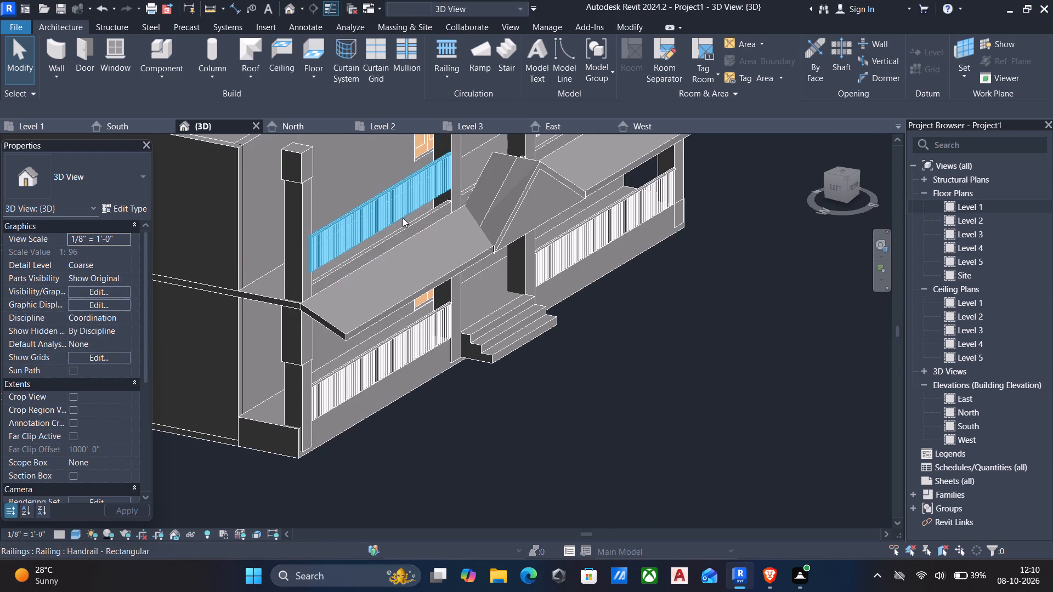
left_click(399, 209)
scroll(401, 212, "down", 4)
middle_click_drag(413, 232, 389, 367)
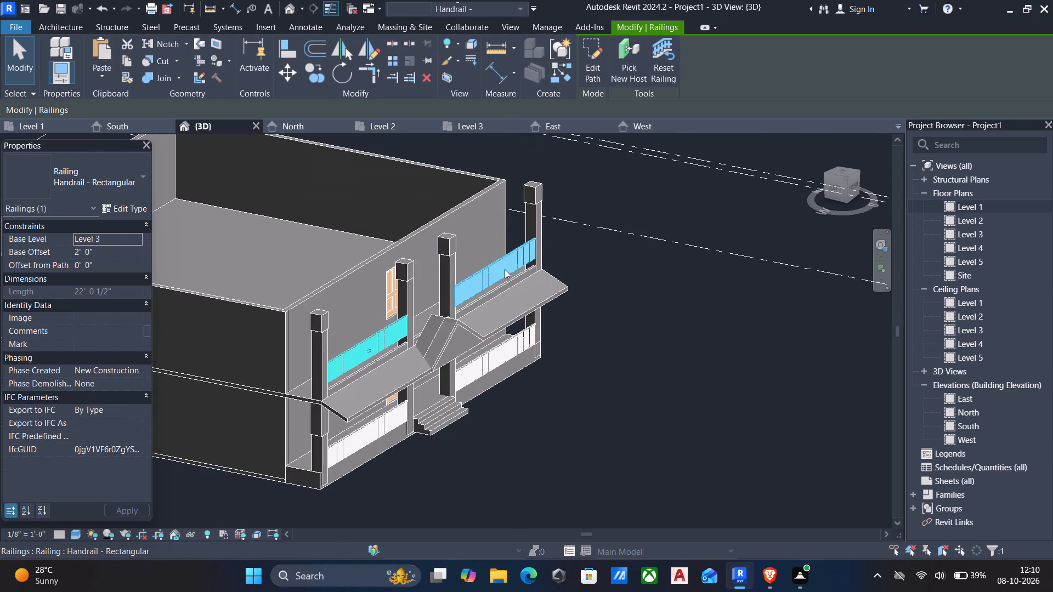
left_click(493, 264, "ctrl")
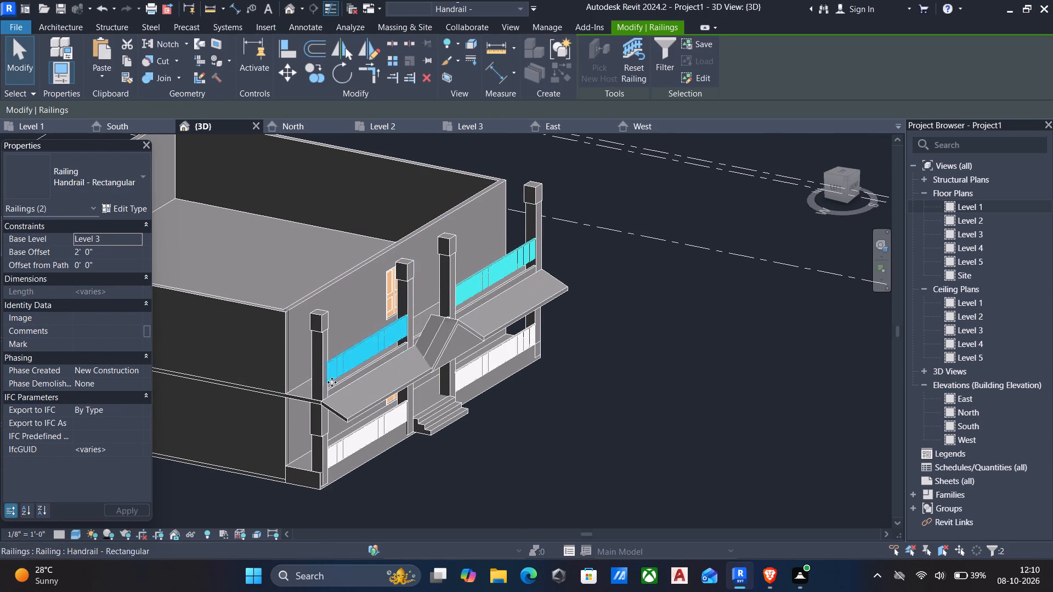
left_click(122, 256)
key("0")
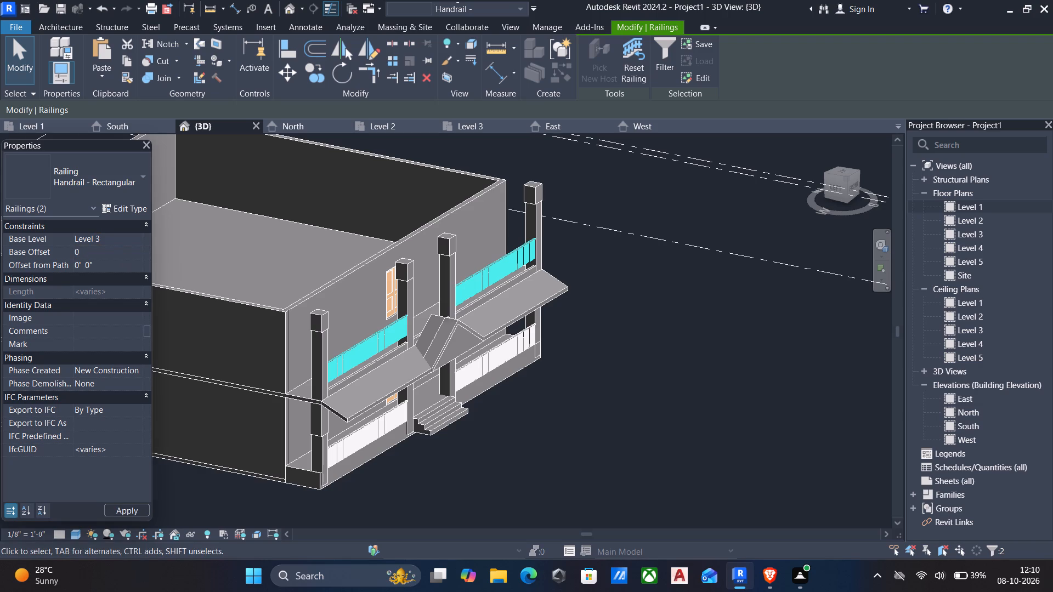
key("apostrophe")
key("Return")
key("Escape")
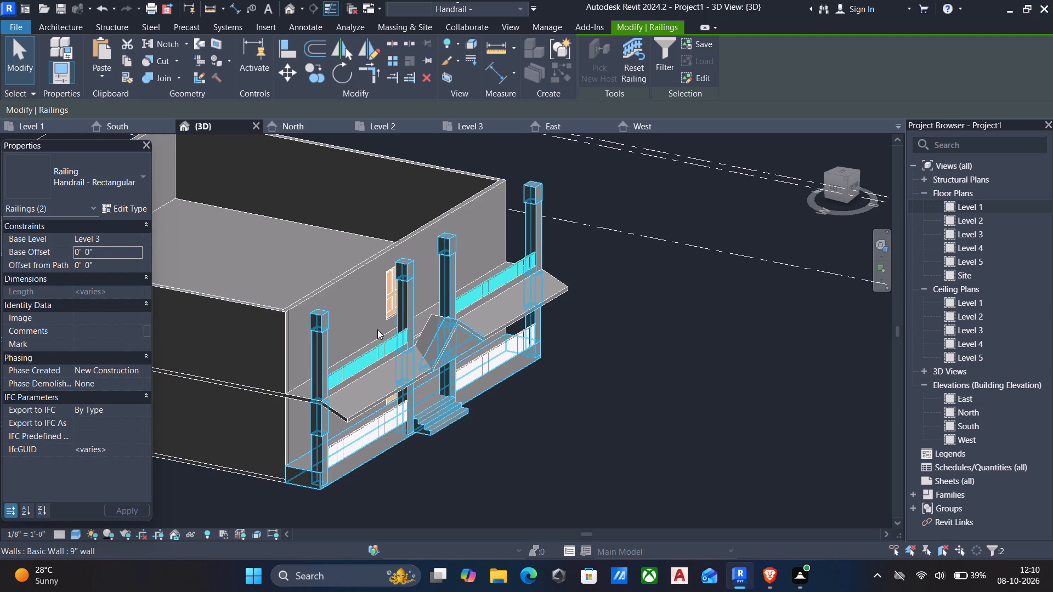
Set the Base Offset of the western and the eastern upper-floor porch railings to 1' each.
scroll(405, 364, "up", 5)
left_click(296, 354)
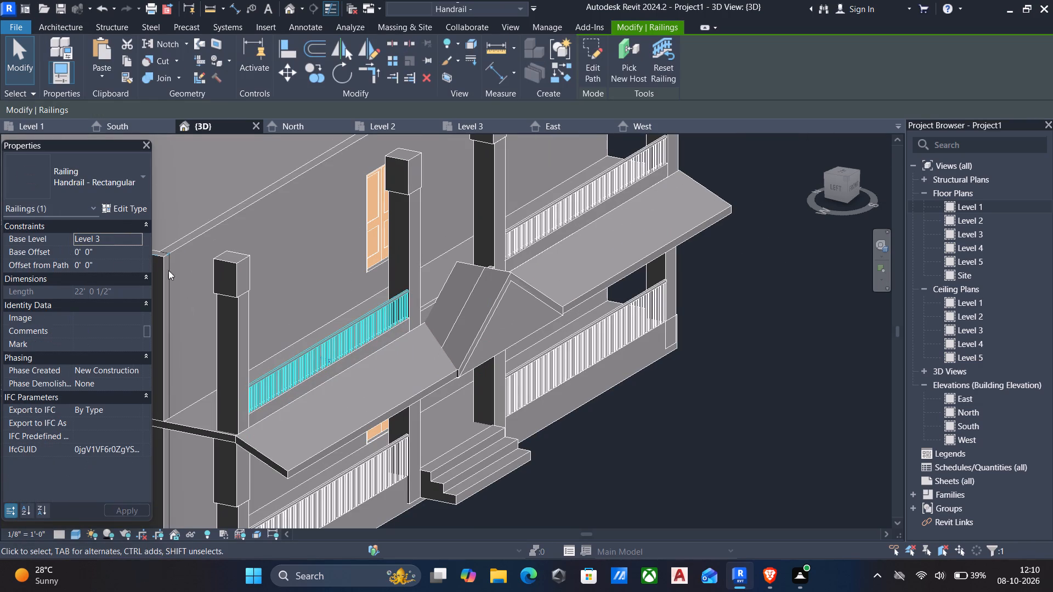
left_click(106, 248)
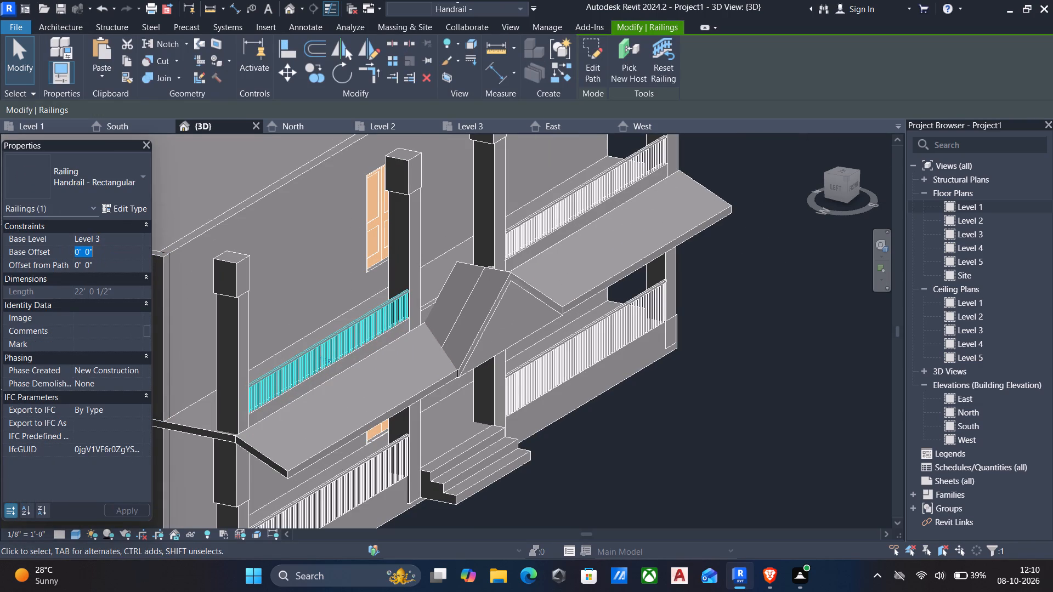
type("1'")
key("Return")
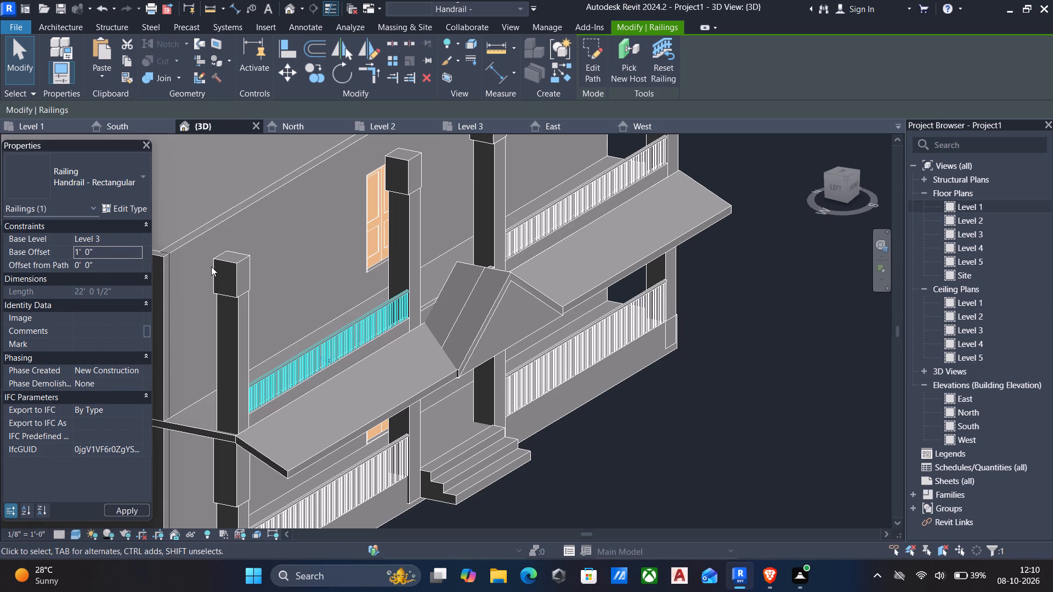
left_click(521, 237)
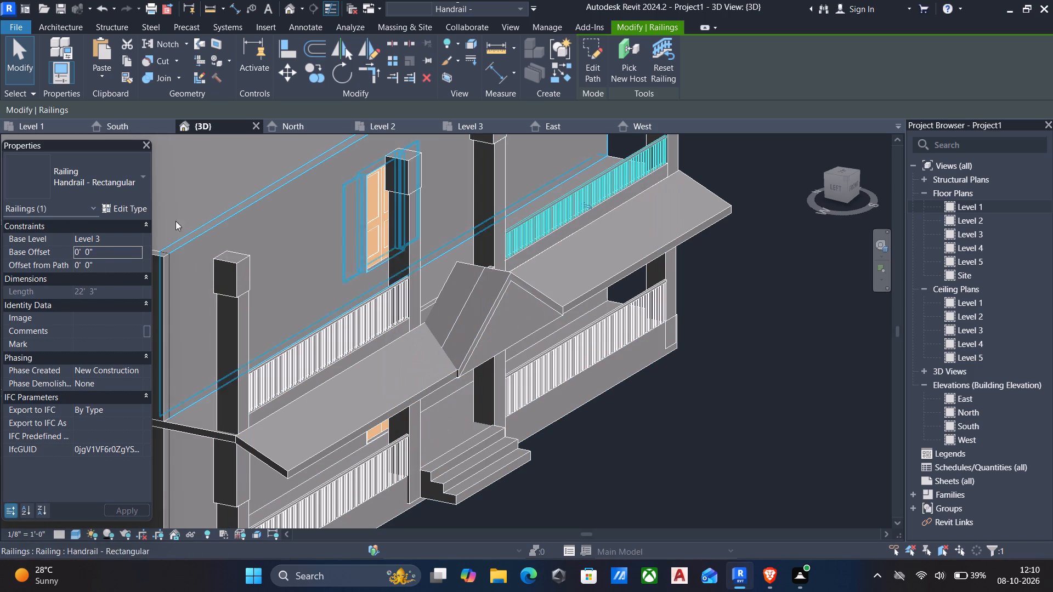
left_click(118, 253)
type("1'")
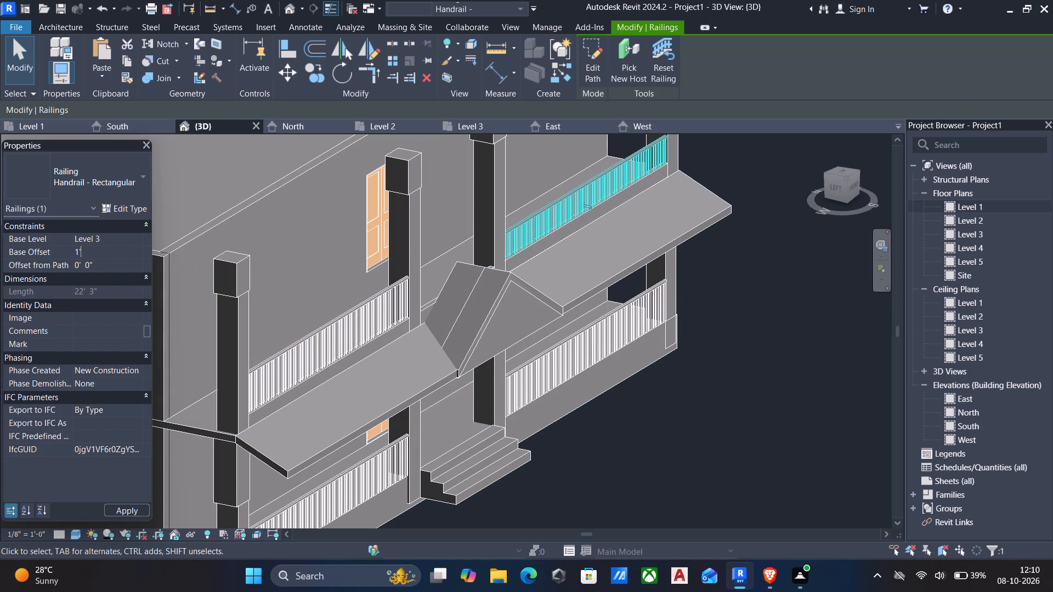
key("Return")
key("Escape")
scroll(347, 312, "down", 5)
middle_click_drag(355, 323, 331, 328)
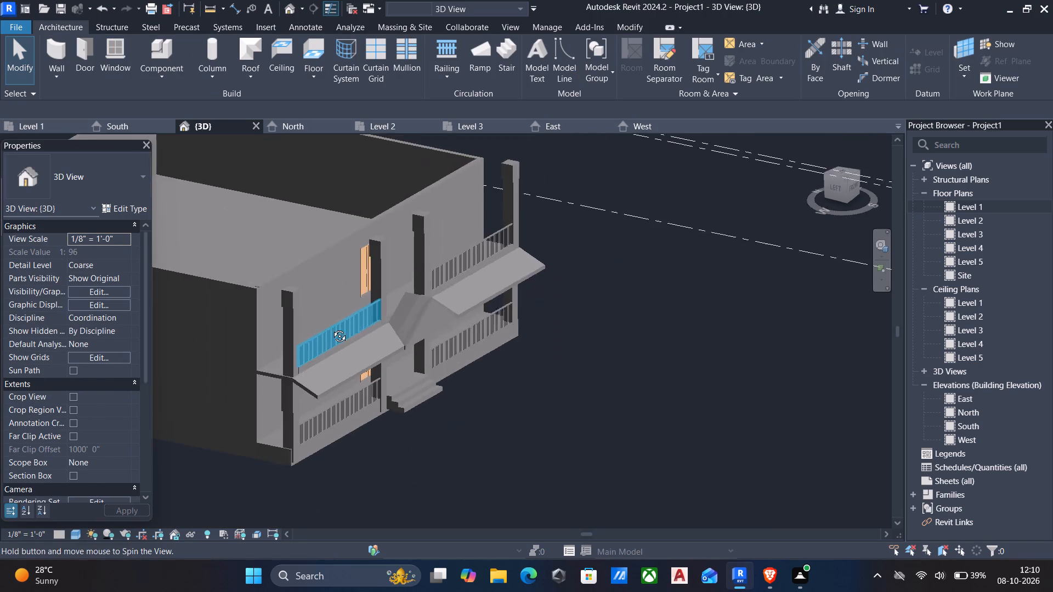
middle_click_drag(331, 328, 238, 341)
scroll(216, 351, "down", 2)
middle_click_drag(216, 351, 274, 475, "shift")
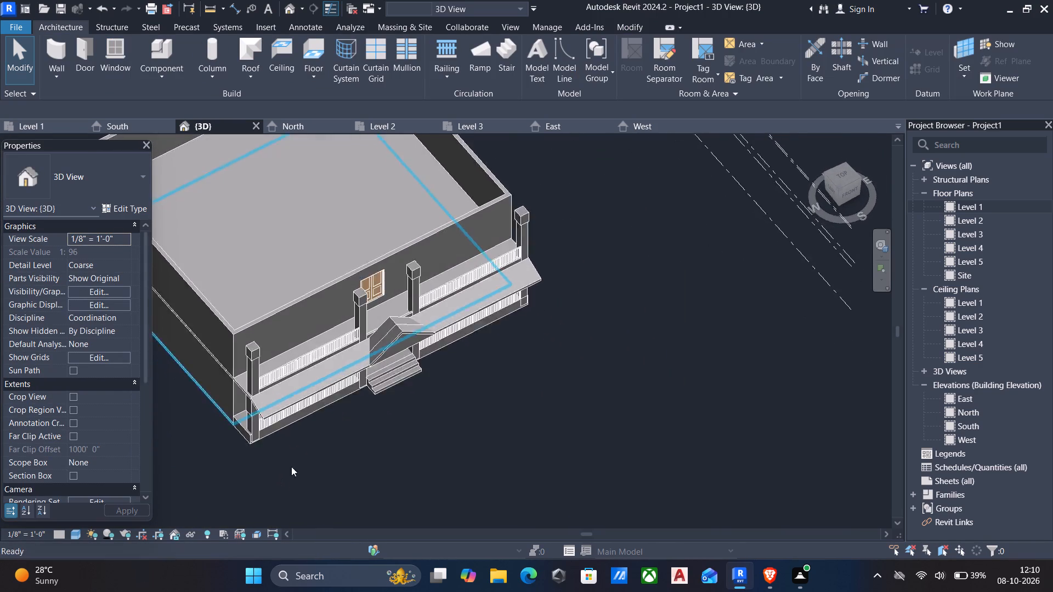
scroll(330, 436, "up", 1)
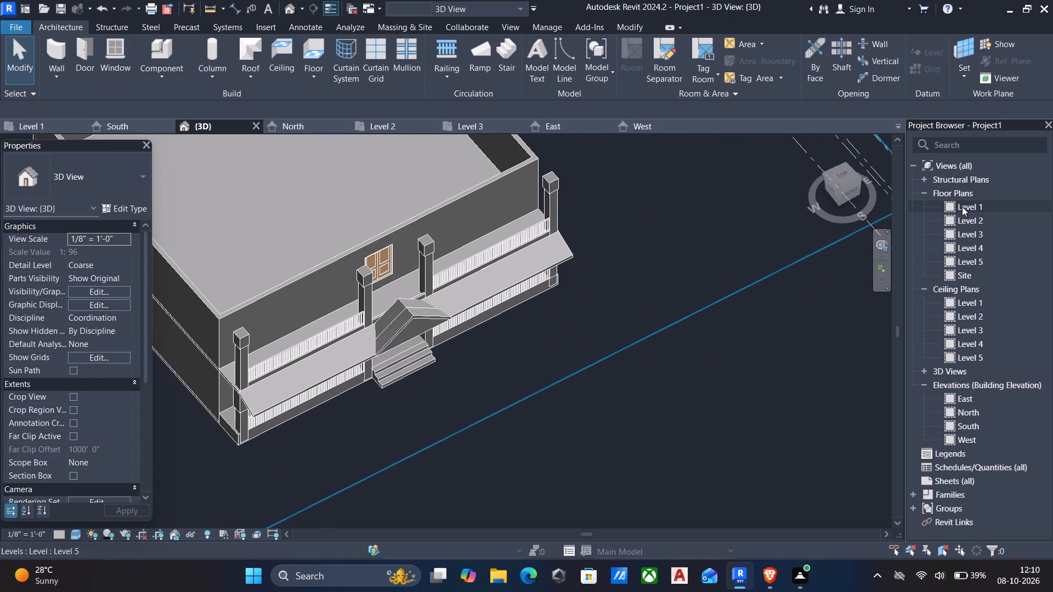
On the Level 3 plan, create a similar Handrail - Rectangular railing about 10'-1" long between the two middle porch columns.
double_click(983, 234)
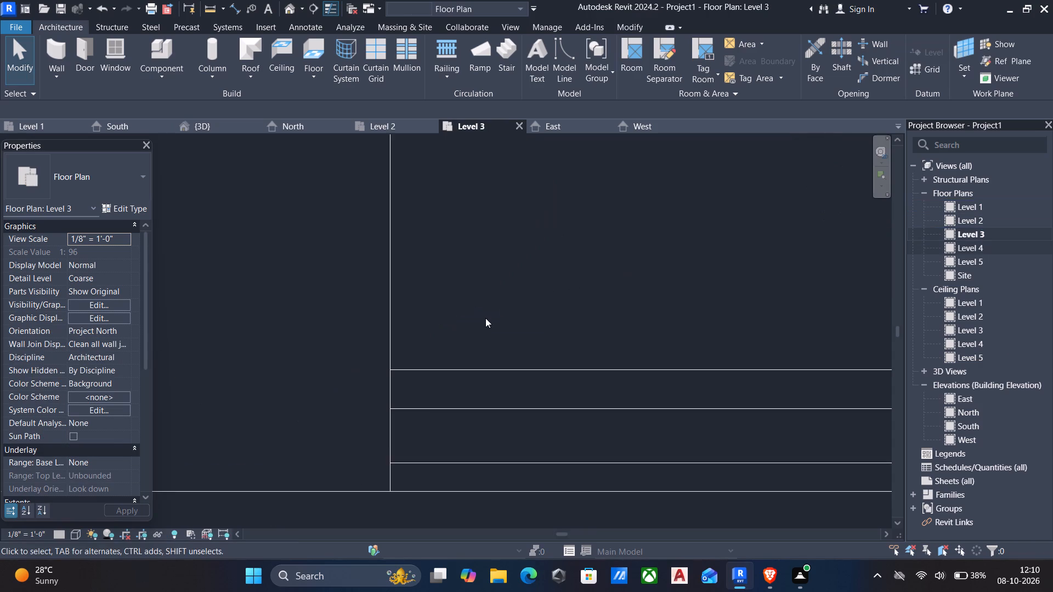
scroll(476, 333, "down", 20)
middle_click_drag(545, 372, 100, 366)
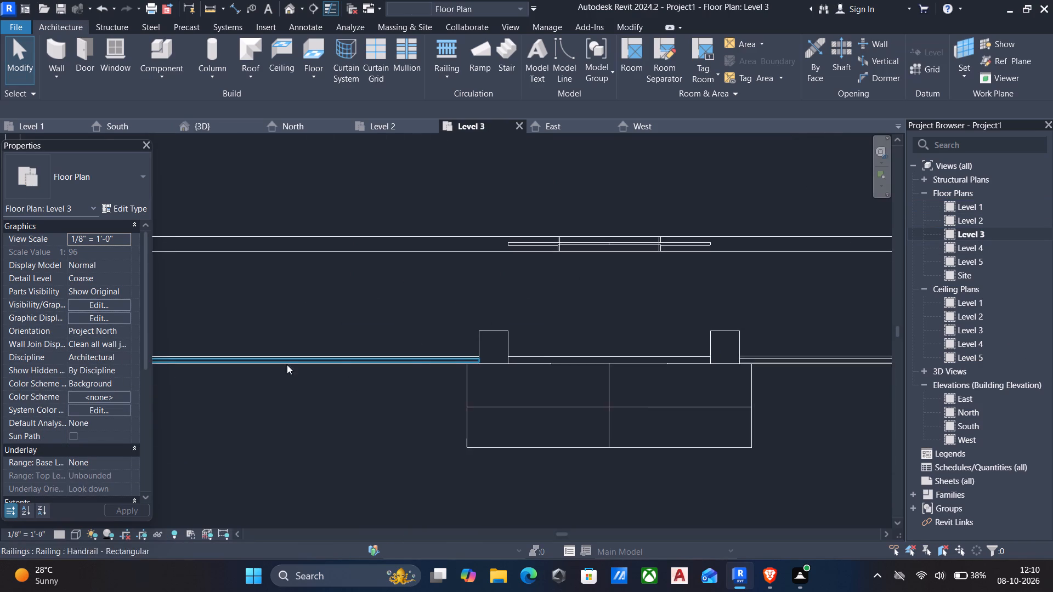
scroll(477, 365, "down", 1)
scroll(538, 350, "up", 5)
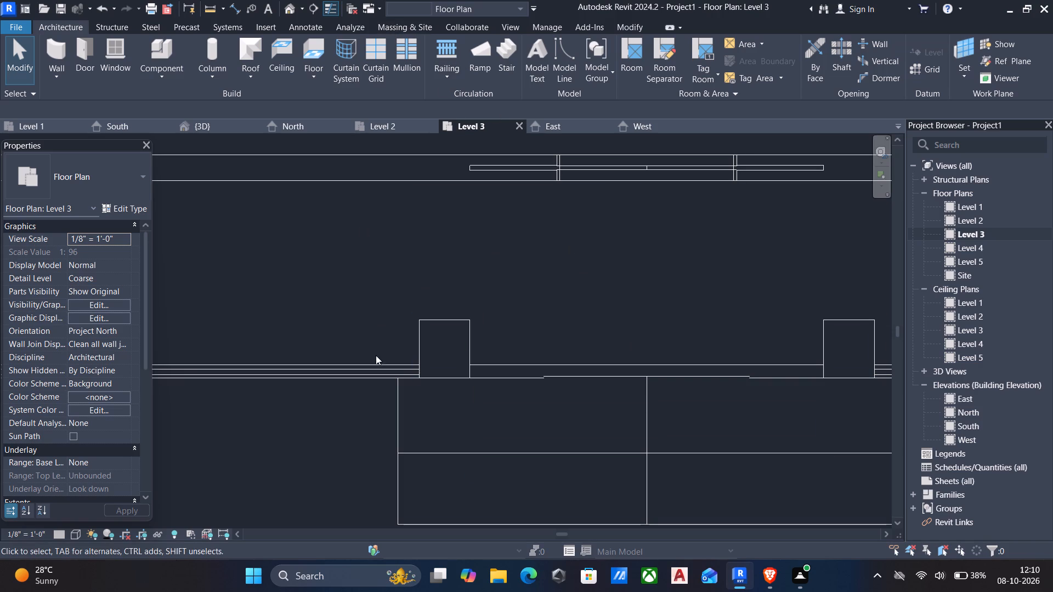
left_click(399, 373)
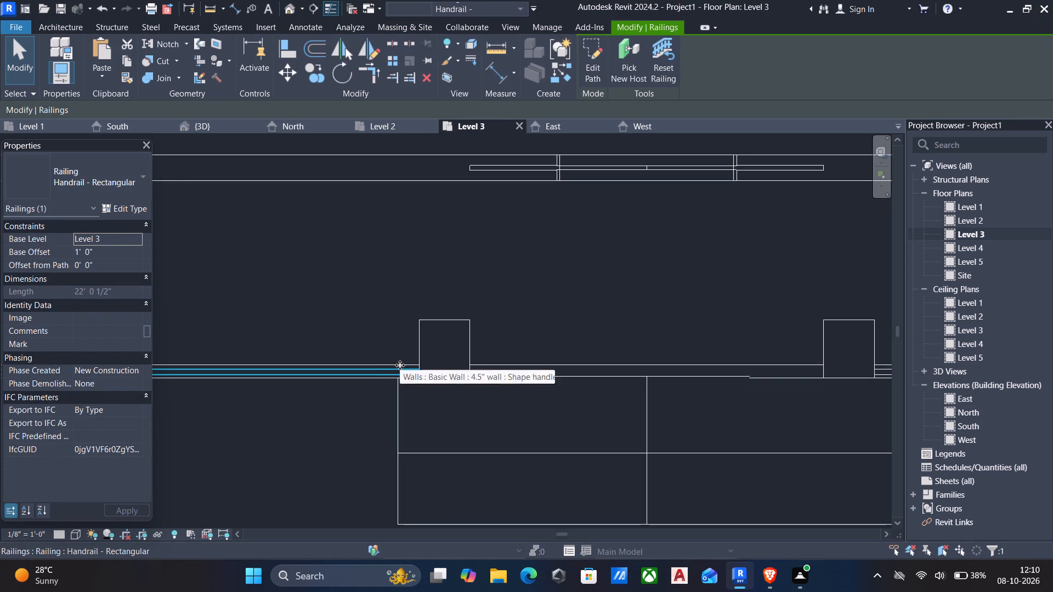
type("cs")
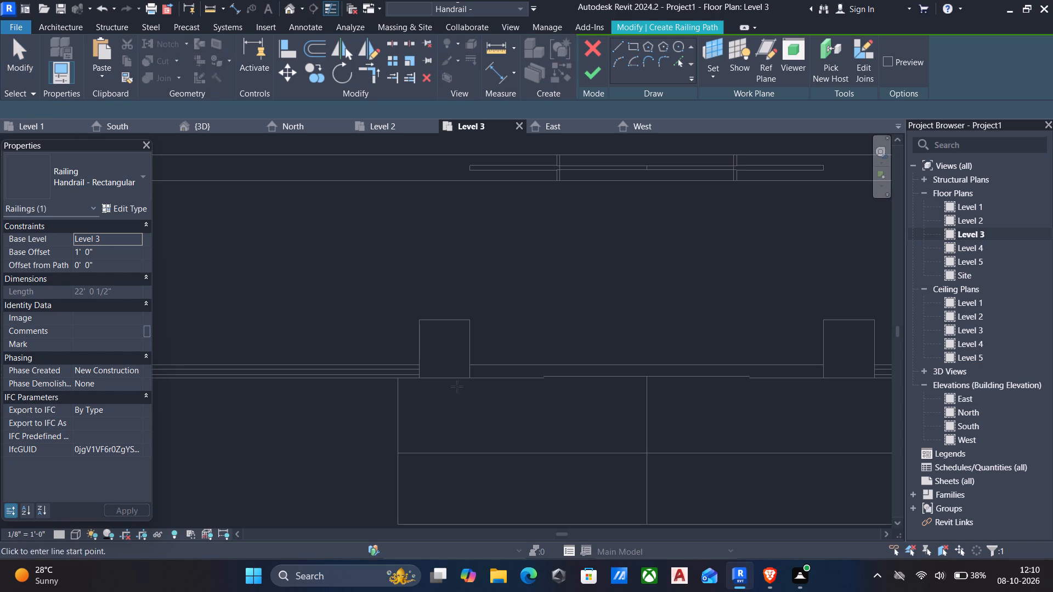
scroll(468, 377, "up", 5)
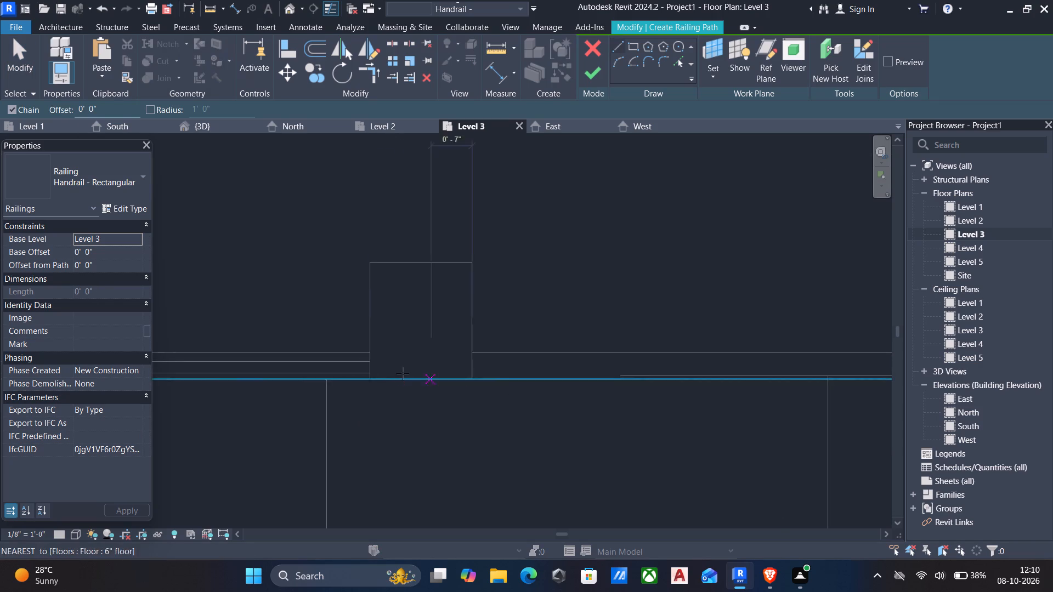
left_click(470, 373)
key("Escape")
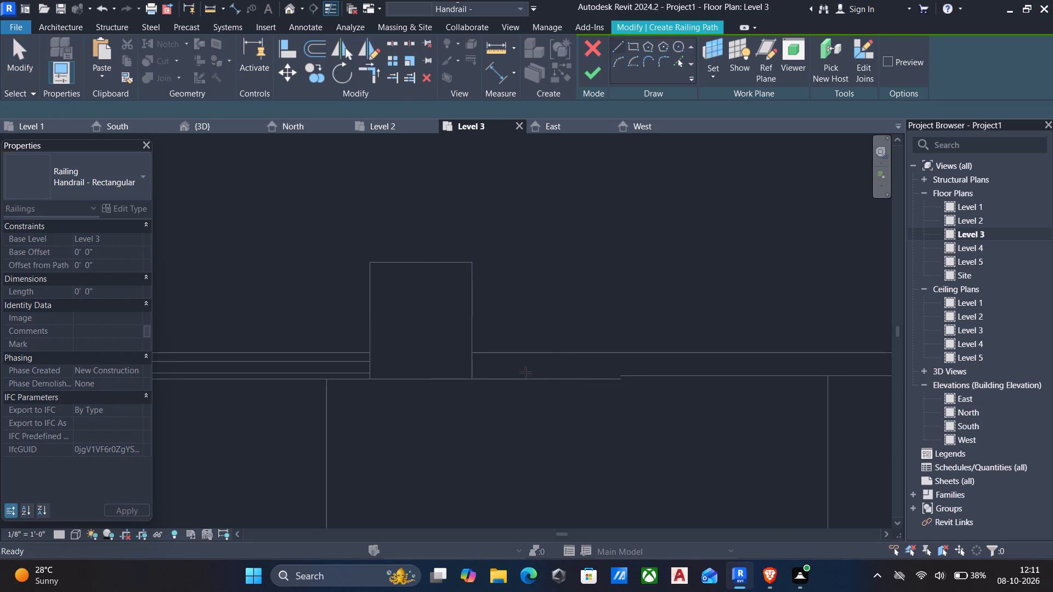
left_click(479, 369)
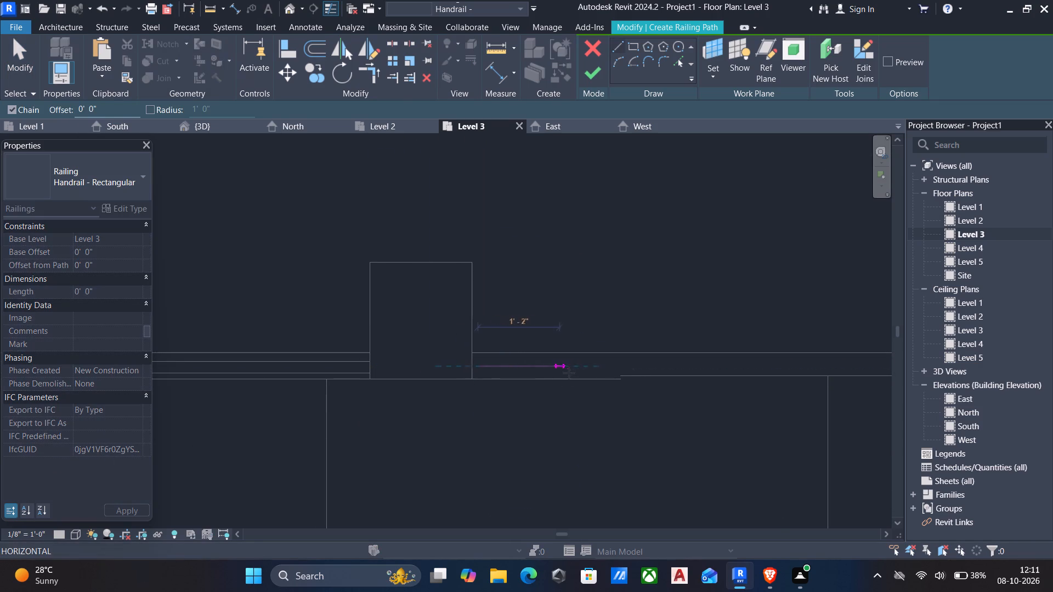
scroll(576, 373, "down", 3)
middle_click_drag(576, 372, 392, 363)
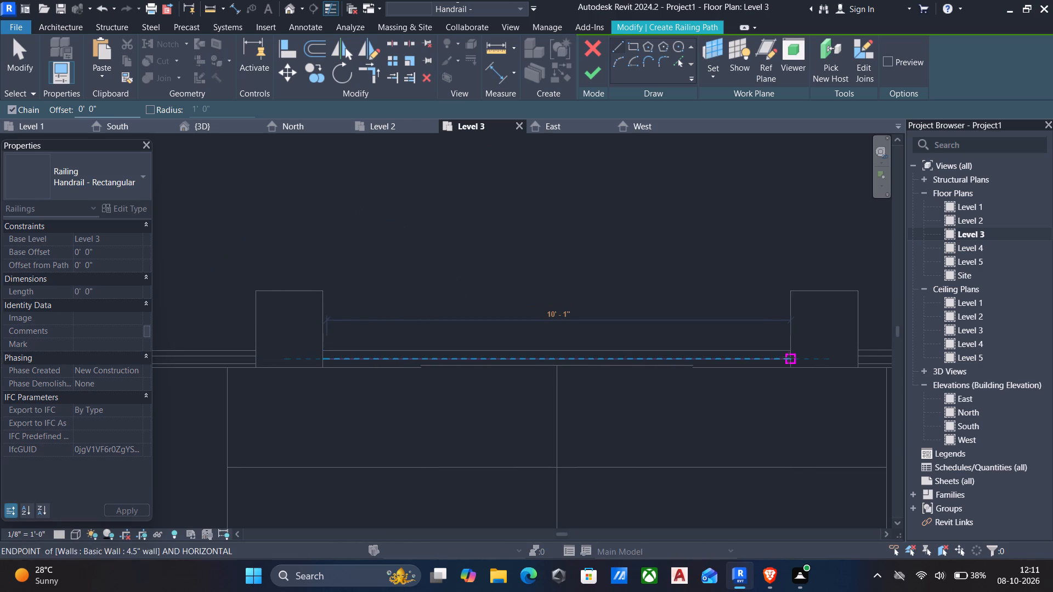
left_click(789, 357)
key("Escape")
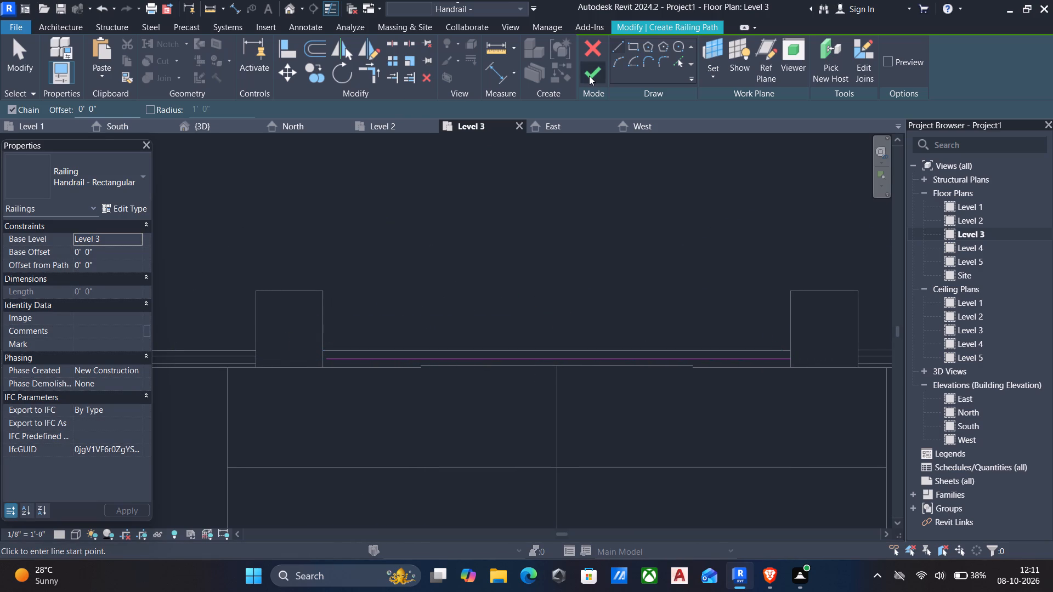
left_click(589, 76)
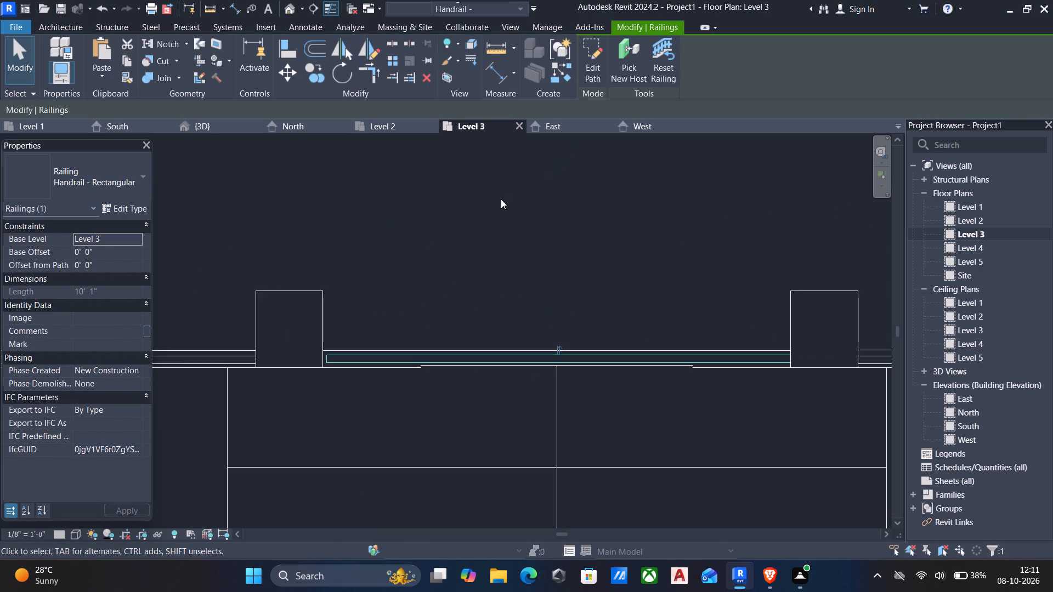
Nudge the new middle railing one small increment outward, toward the porch's front edge.
scroll(452, 358, "up", 5)
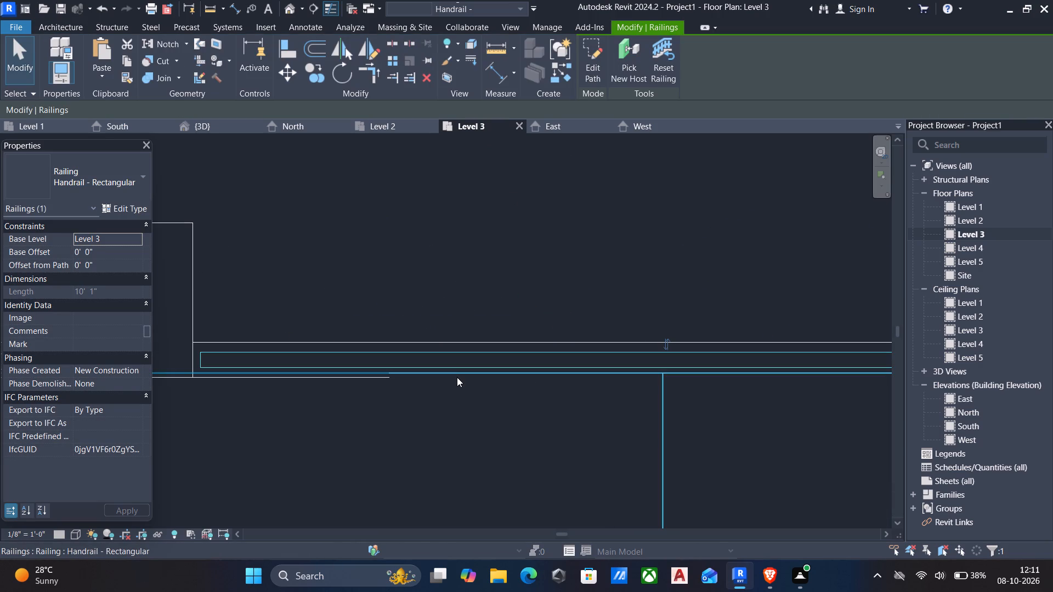
scroll(457, 377, "up", 3)
key("Down")
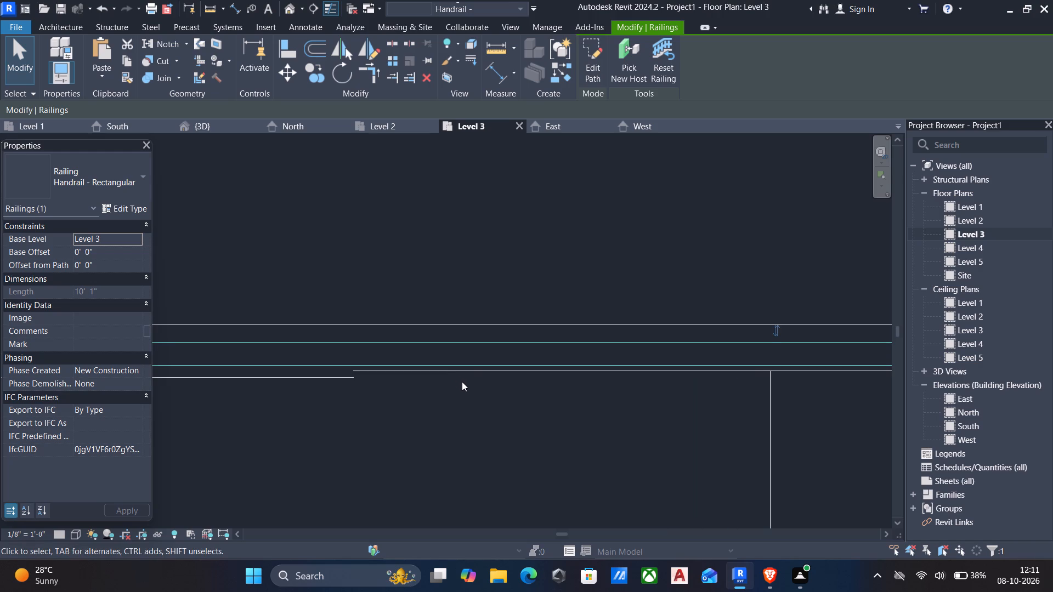
Examine the upper-floor middle railing and the rest of the porch from several angles in the 3D view.
left_click(212, 123)
scroll(387, 220, "down", 6)
middle_click_drag(395, 225, 346, 219, "shift")
key("Escape")
scroll(394, 243, "up", 3)
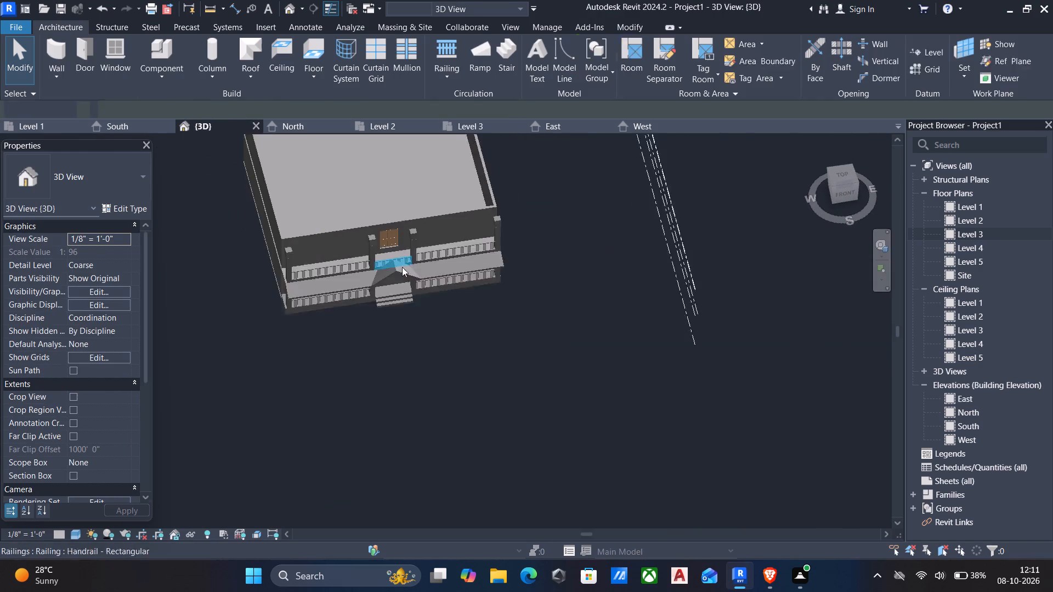
scroll(402, 267, "up", 2)
scroll(404, 275, "down", 3)
middle_click_drag(404, 277, 385, 243, "shift")
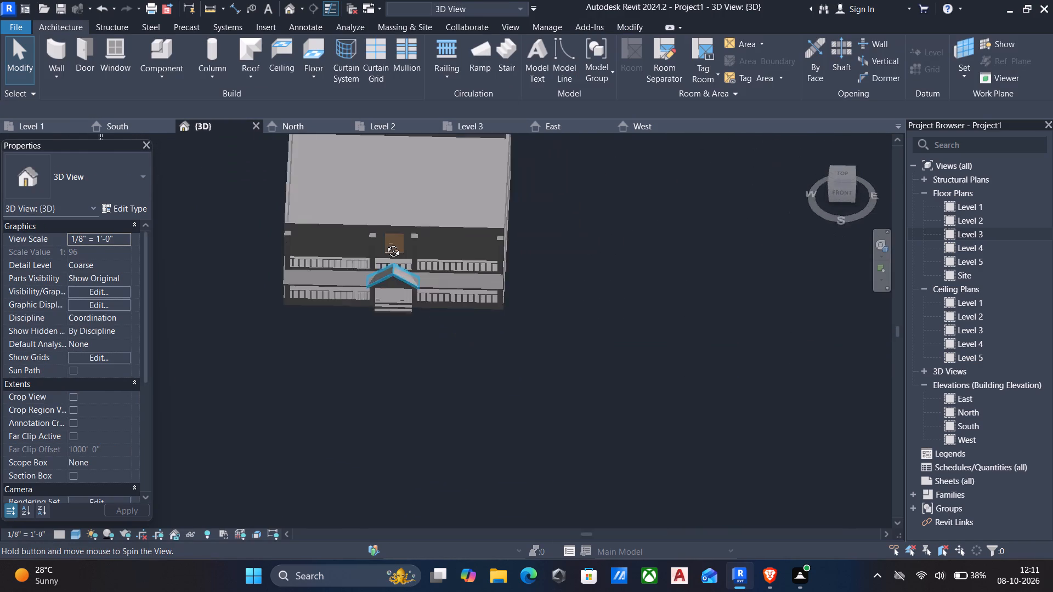
middle_click_drag(385, 243, 492, 211, "shift")
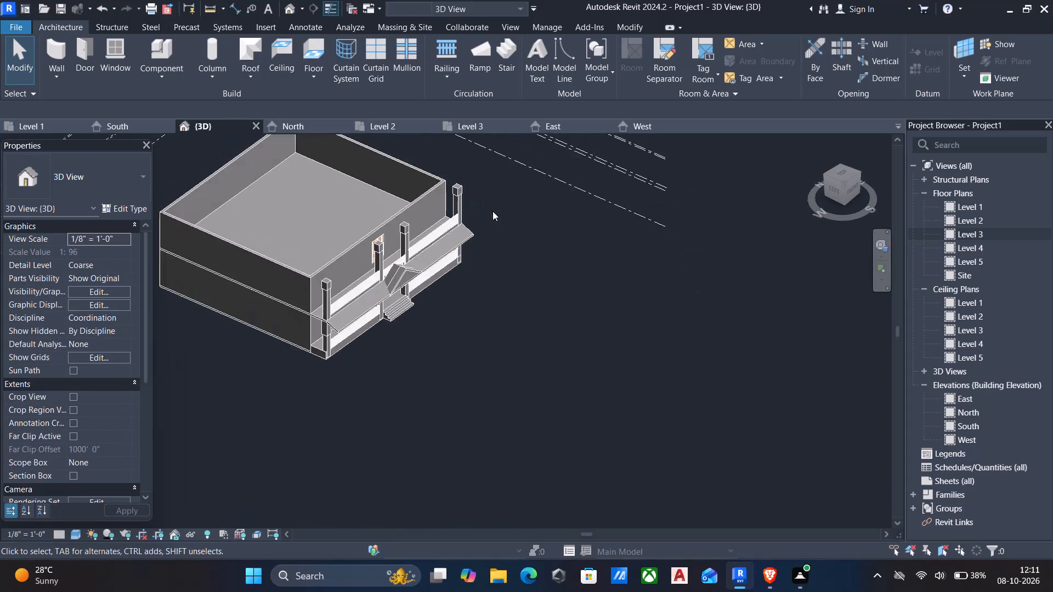
scroll(458, 275, "up", 4)
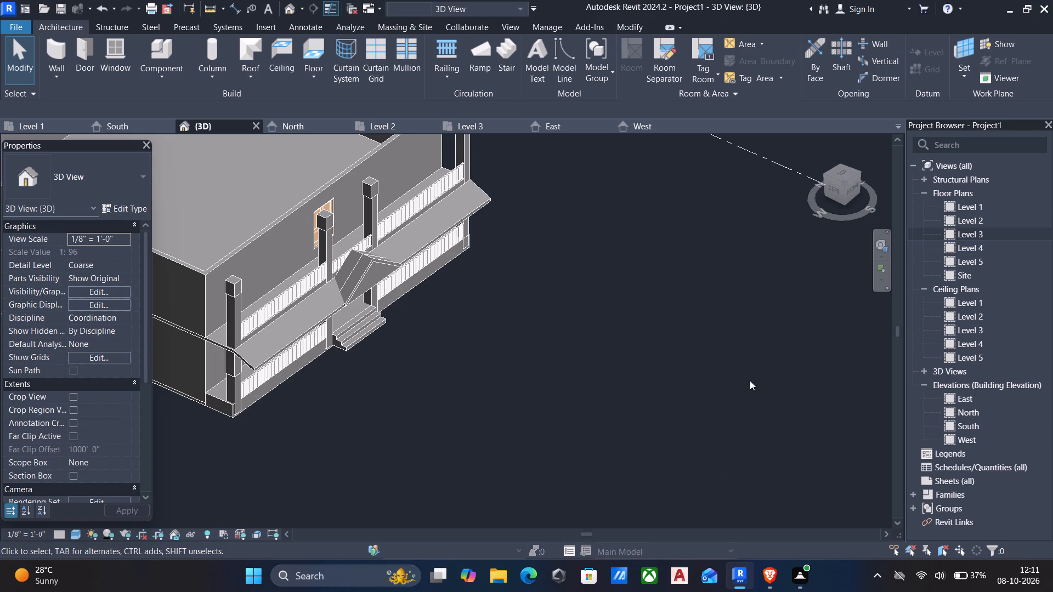
scroll(773, 362, "down", 2)
middle_click_drag(772, 358, 705, 353, "shift")
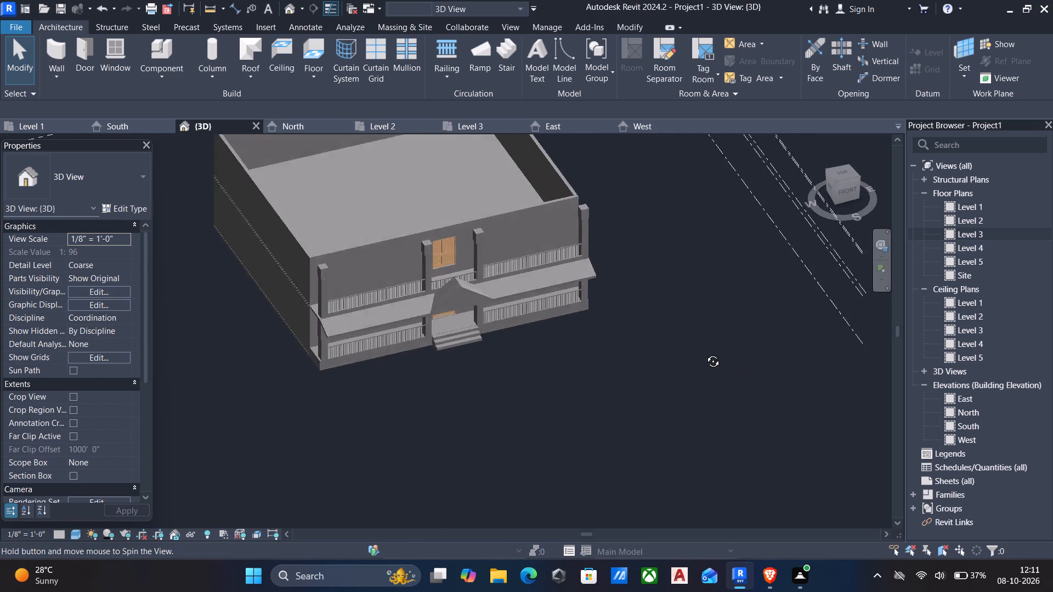
middle_click_drag(705, 353, 686, 302, "shift")
Nudge the upper-floor double door above the entrance gable down to a Sill Height of 0' on Level 3.
scroll(602, 289, "up", 3)
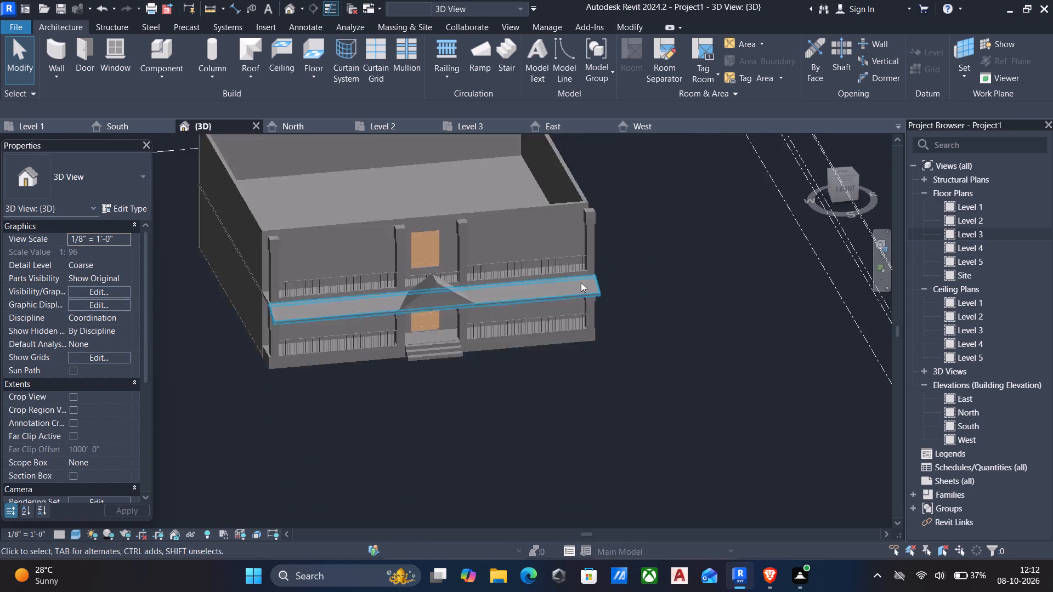
scroll(581, 282, "up", 2)
scroll(284, 254, "up", 4)
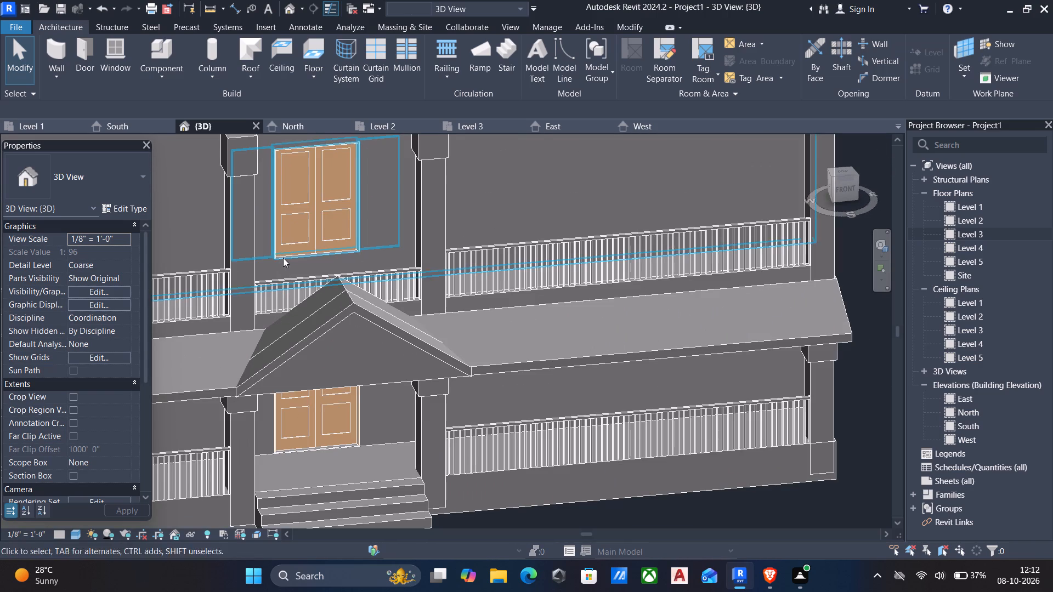
left_click(283, 249)
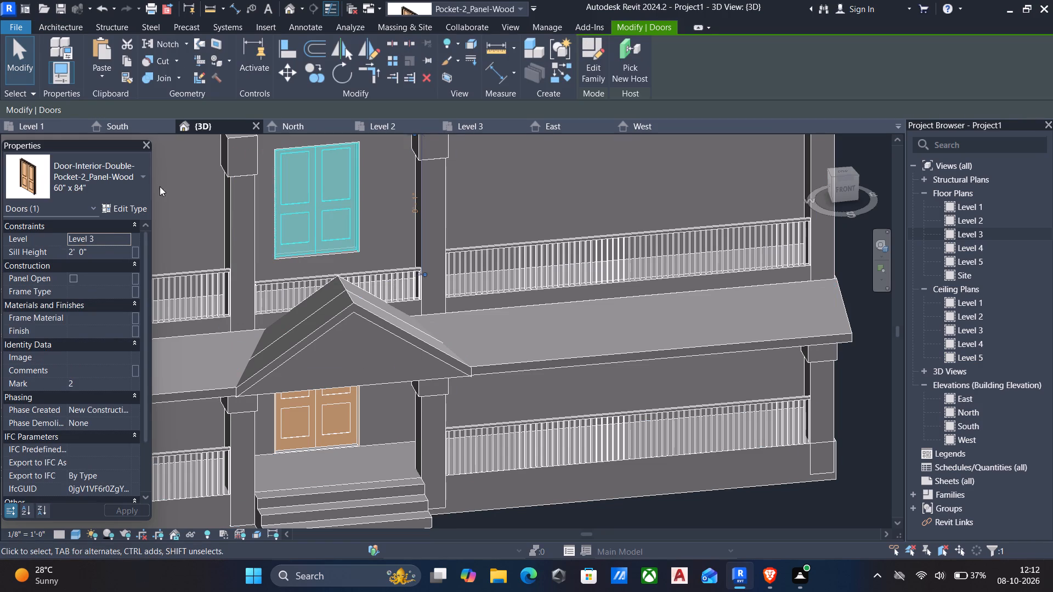
key("Down")
key("Down")
key("Down")
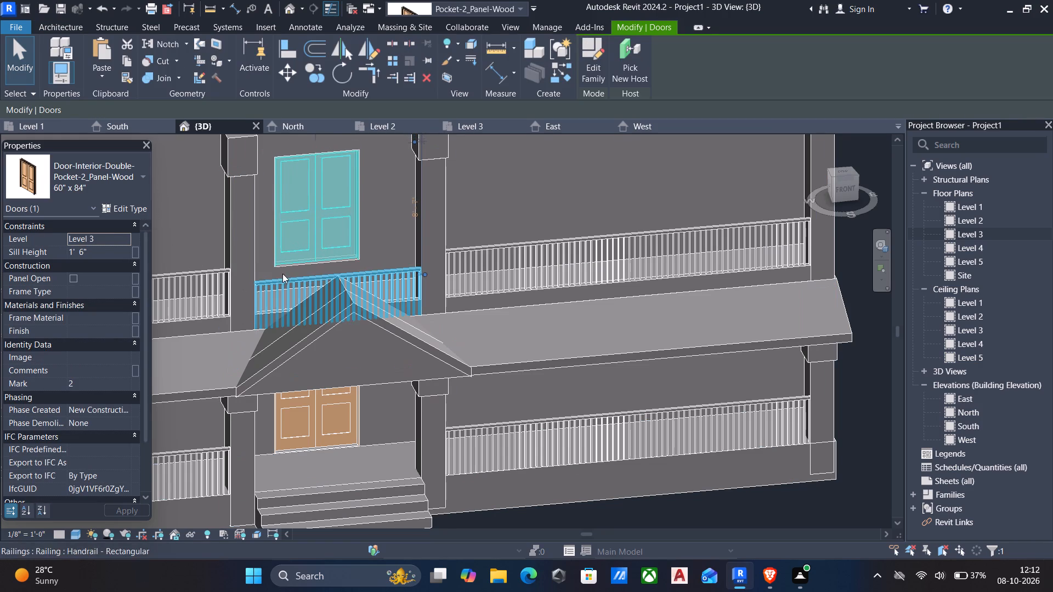
key("Down")
key("Down")
key("Down")
key("Down")
key("Down")
key("Down")
key("Down")
key("Down")
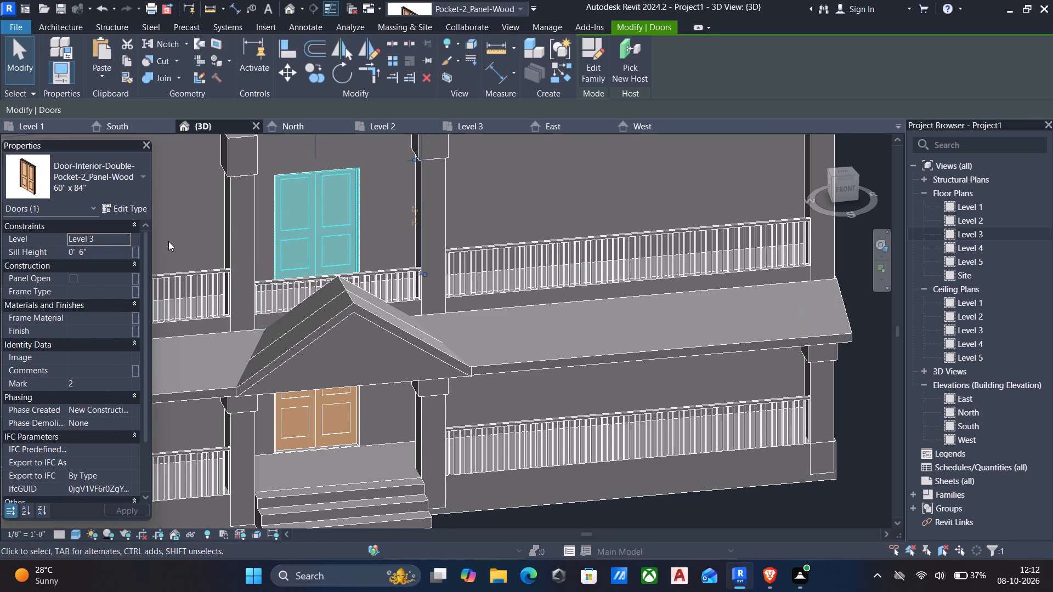
key("Down")
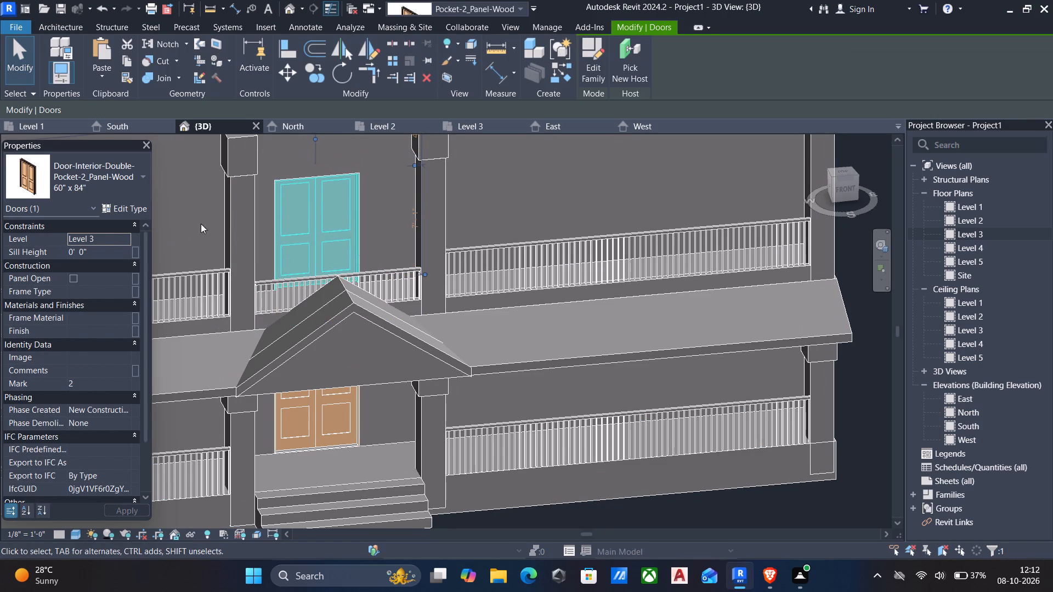
key("Escape")
Examine the lowered upper-floor door and the railings on both floors of the front facade.
scroll(250, 263, "down", 5)
middle_click_drag(350, 297, 433, 269, "shift")
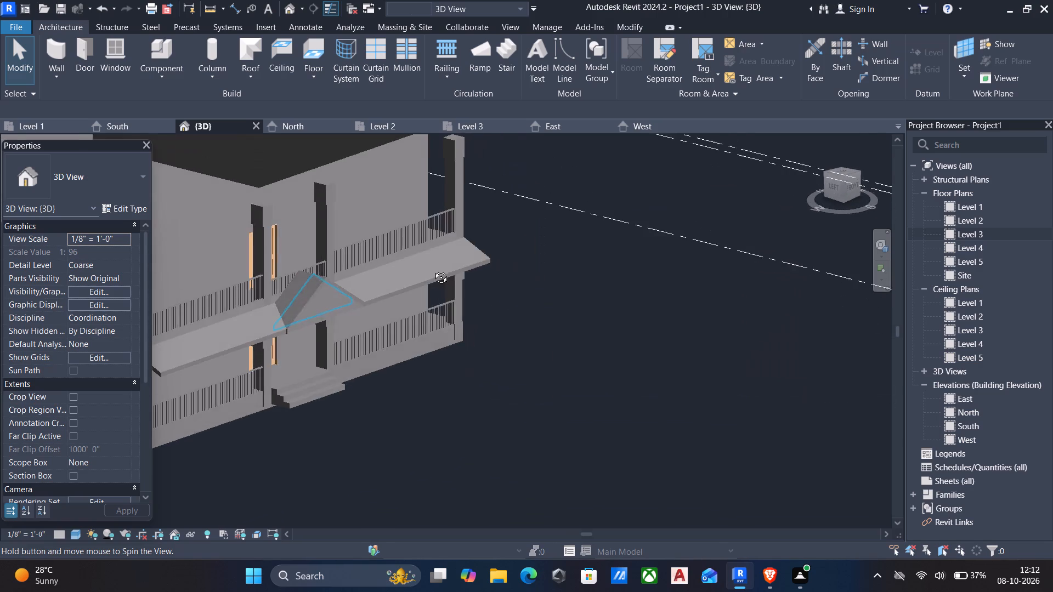
middle_click_drag(433, 269, 433, 269, "shift")
scroll(437, 309, "down", 2)
middle_click_drag(437, 309, 575, 255)
scroll(484, 308, "up", 4)
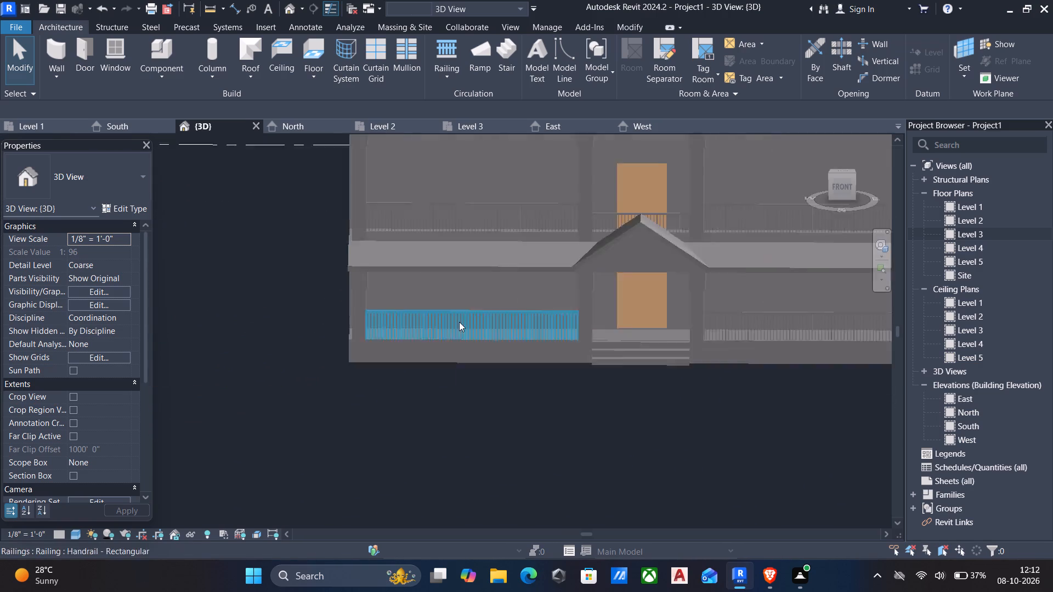
scroll(459, 322, "up", 1)
scroll(458, 332, "down", 4)
middle_click_drag(457, 343, 541, 332, "shift")
scroll(541, 333, "down", 4)
middle_click_drag(524, 358, 508, 374)
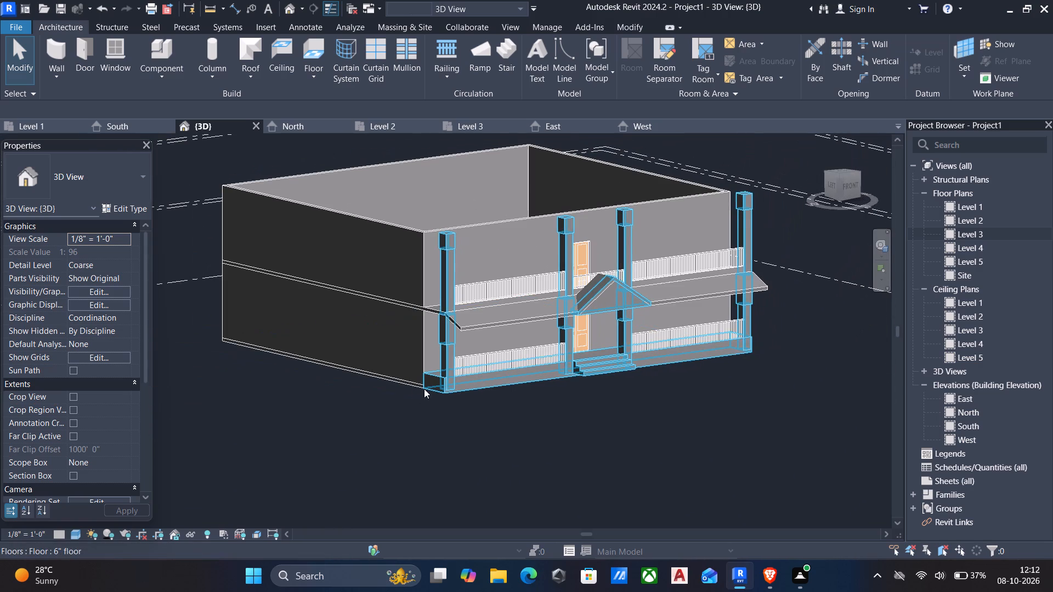
Set the 3D view's visual style to Realistic.
left_click(76, 539)
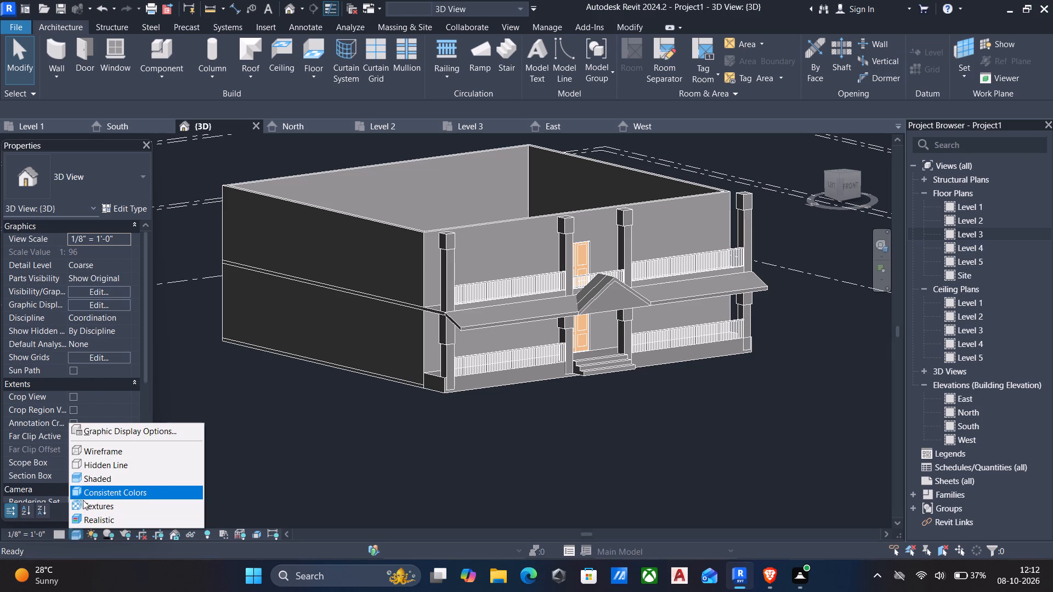
left_click(89, 514)
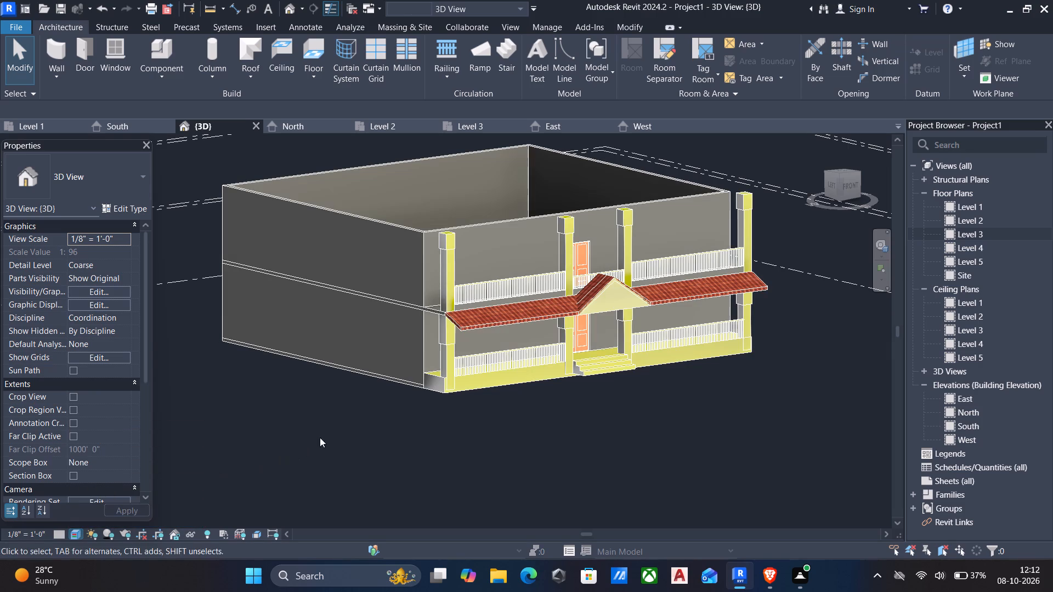
Examine the materials of the porch roof, entrance gable, columns, steps and railings from several angles.
scroll(598, 406, "down", 1)
middle_click_drag(603, 405, 536, 419, "shift")
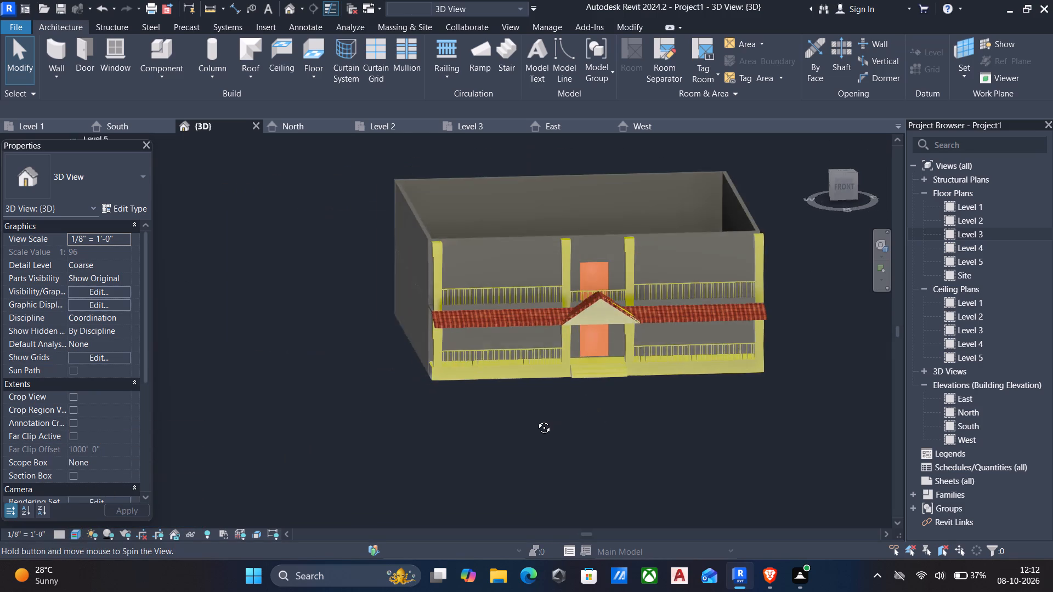
middle_click_drag(536, 419, 551, 453, "shift")
middle_click_drag(621, 368, 552, 460, "shift")
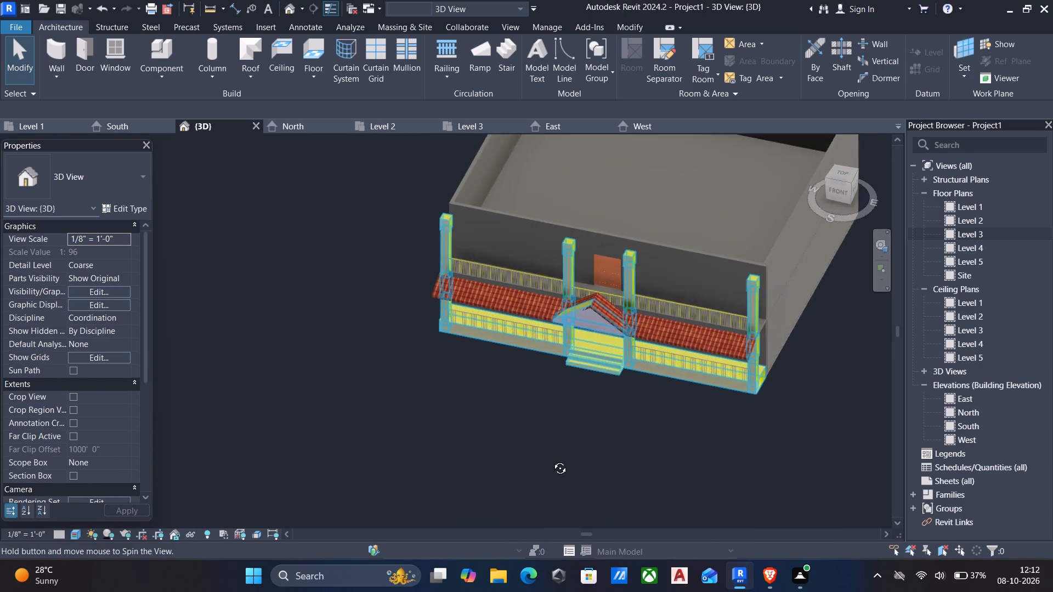
middle_click_drag(552, 460, 556, 466, "shift")
scroll(587, 306, "up", 5)
scroll(555, 318, "down", 1)
middle_click_drag(554, 318, 627, 295, "shift")
scroll(608, 348, "down", 1)
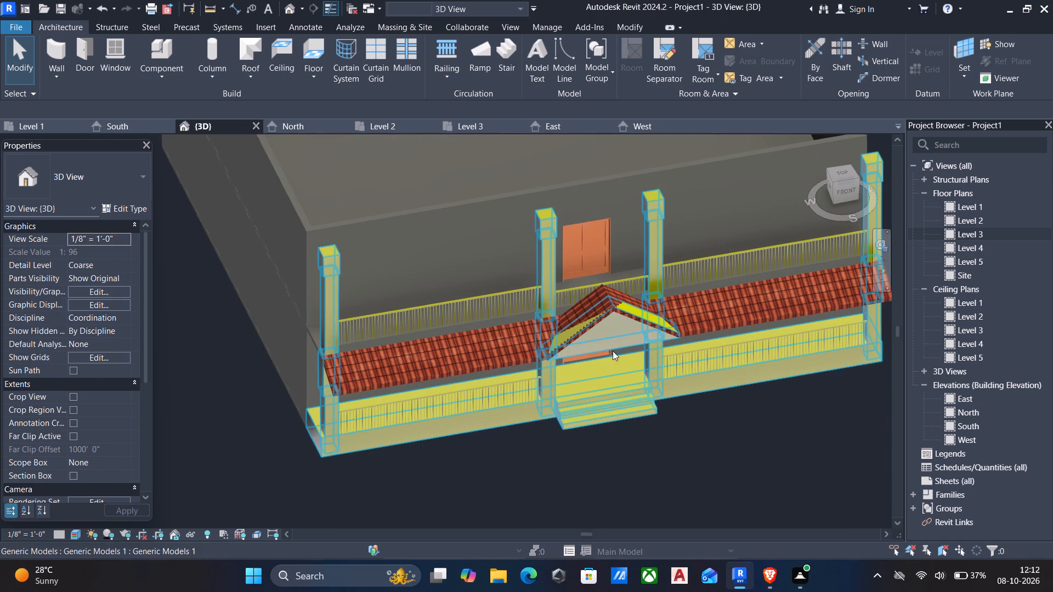
middle_click_drag(612, 351, 643, 266)
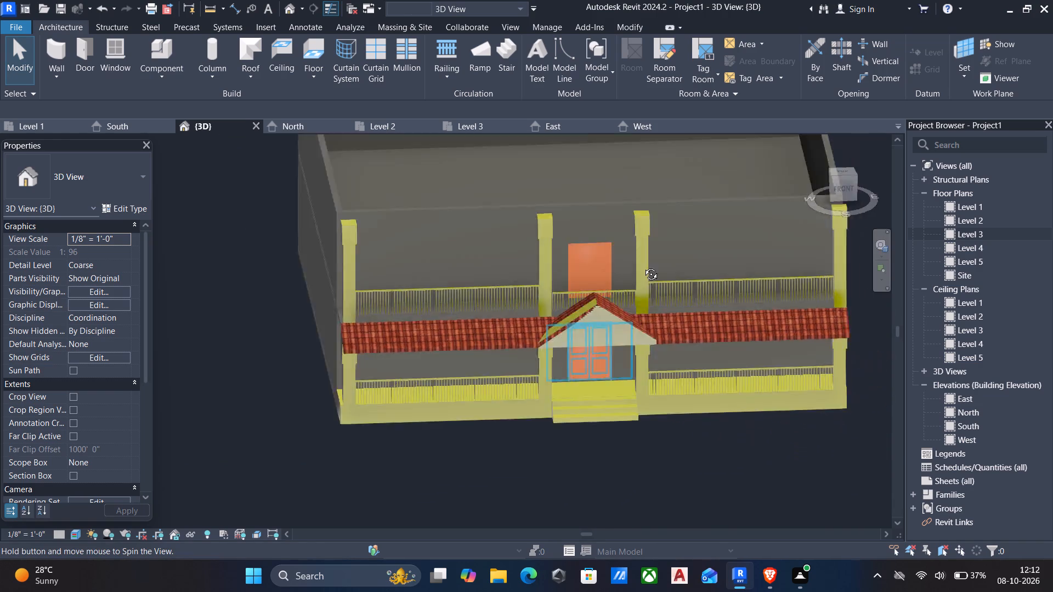
middle_click_drag(643, 266, 684, 259)
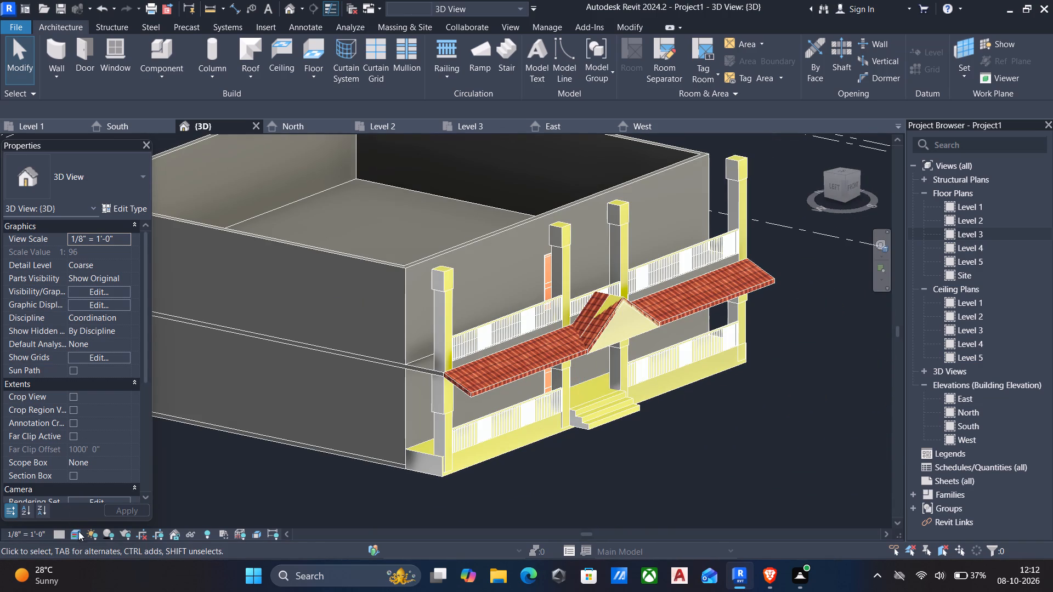
Set the 3D view's visual style to Shaded.
left_click(71, 531)
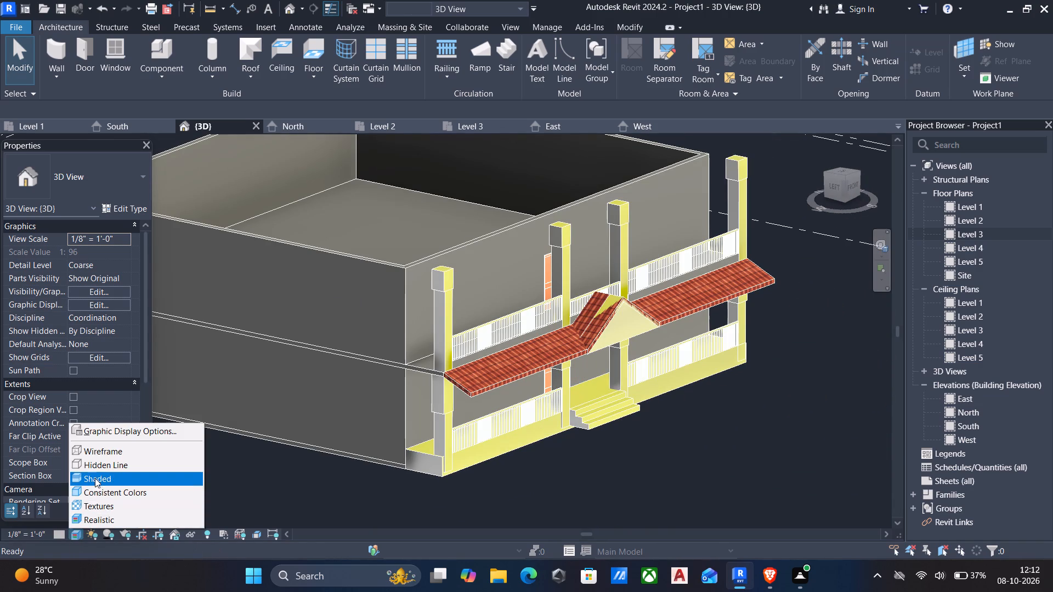
left_click(95, 476)
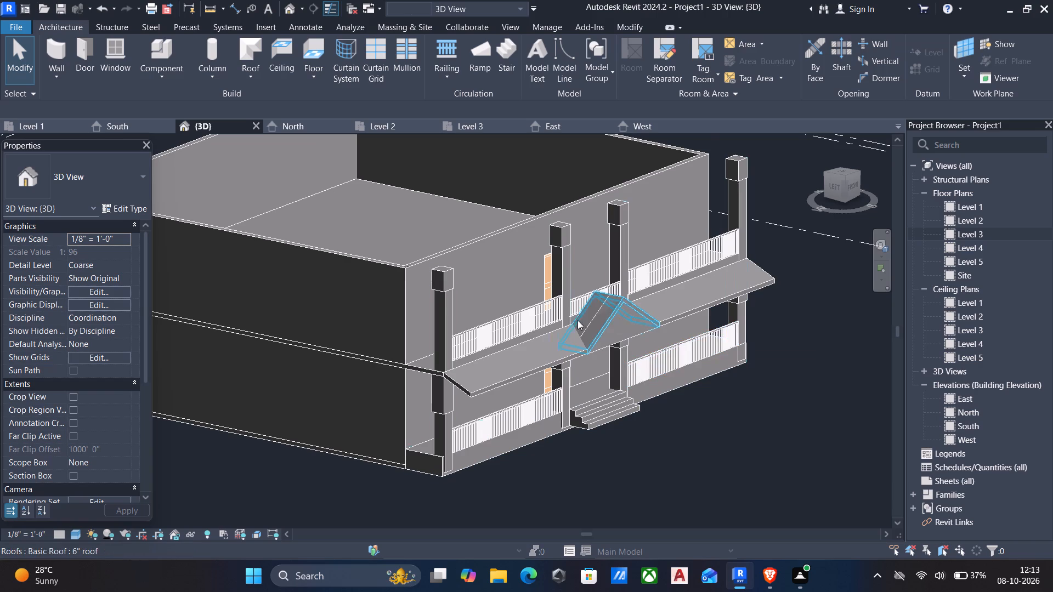
Set the Base Offset of the Level 3 railing between the two central columns, behind the entrance gable, to 1'.
scroll(582, 326, "down", 2)
middle_click_drag(582, 326, 526, 340, "shift")
scroll(534, 339, "up", 1)
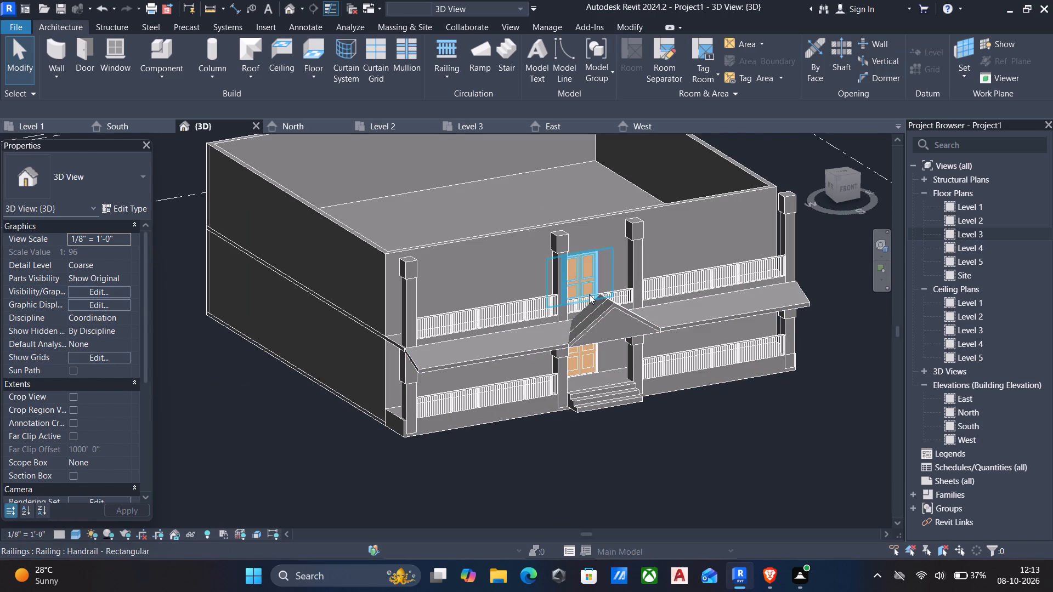
left_click(578, 300)
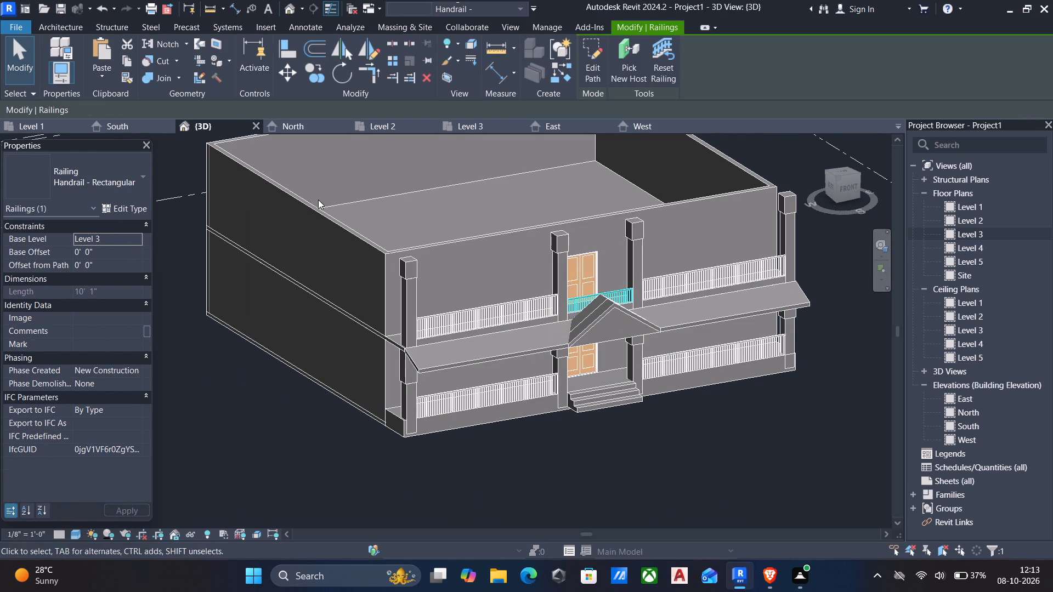
key("Up")
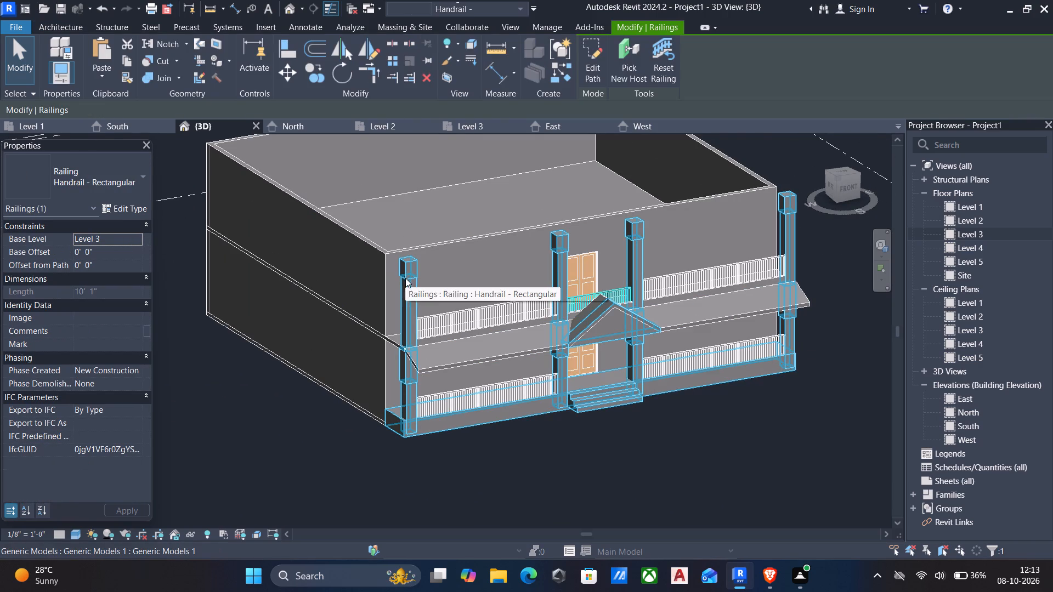
key("Down")
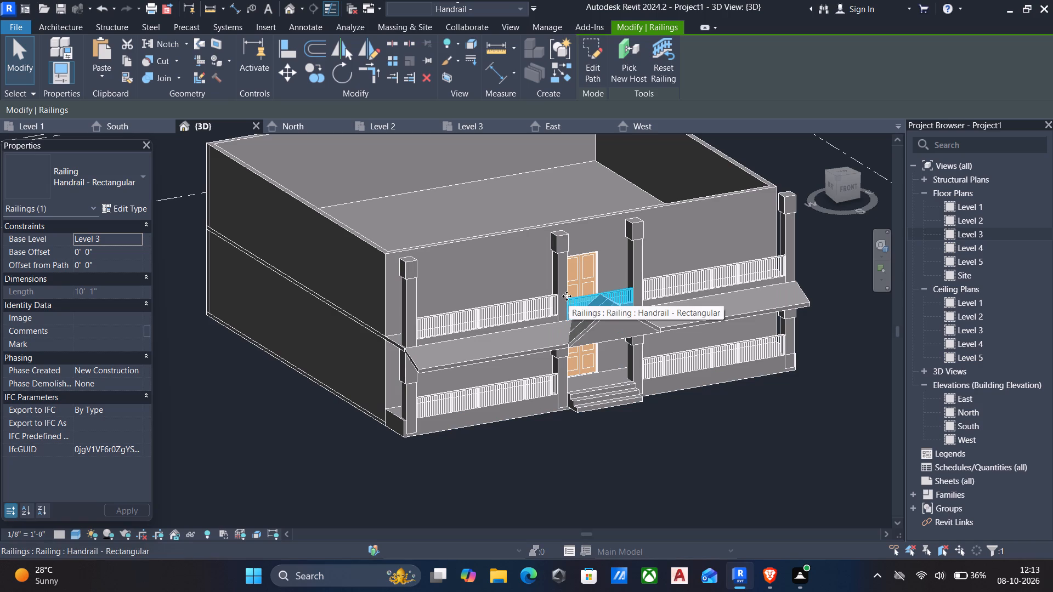
key("Escape")
scroll(574, 322, "up", 4)
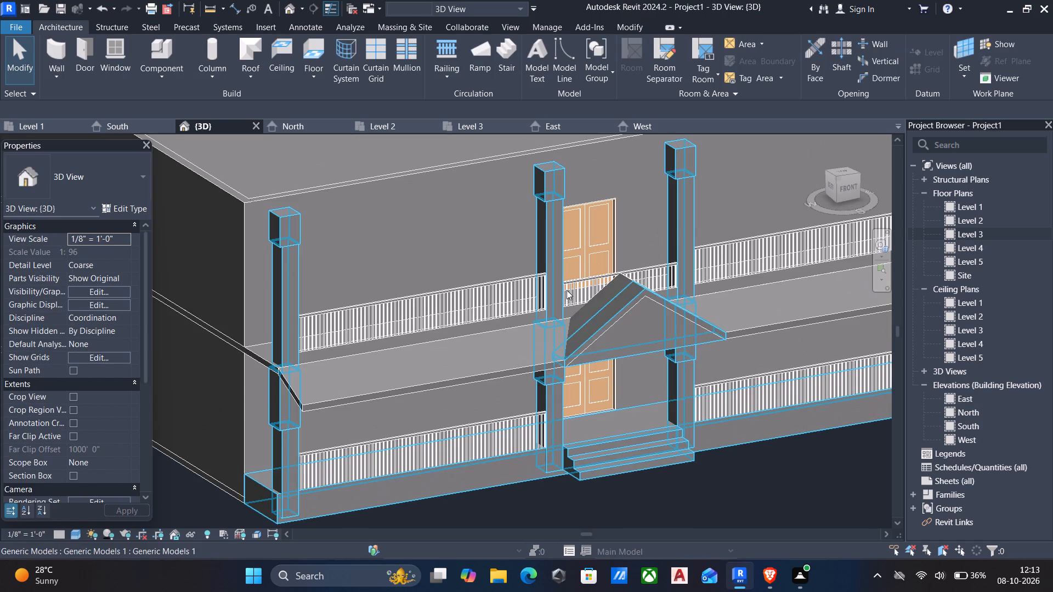
left_click(567, 290)
left_click(120, 253)
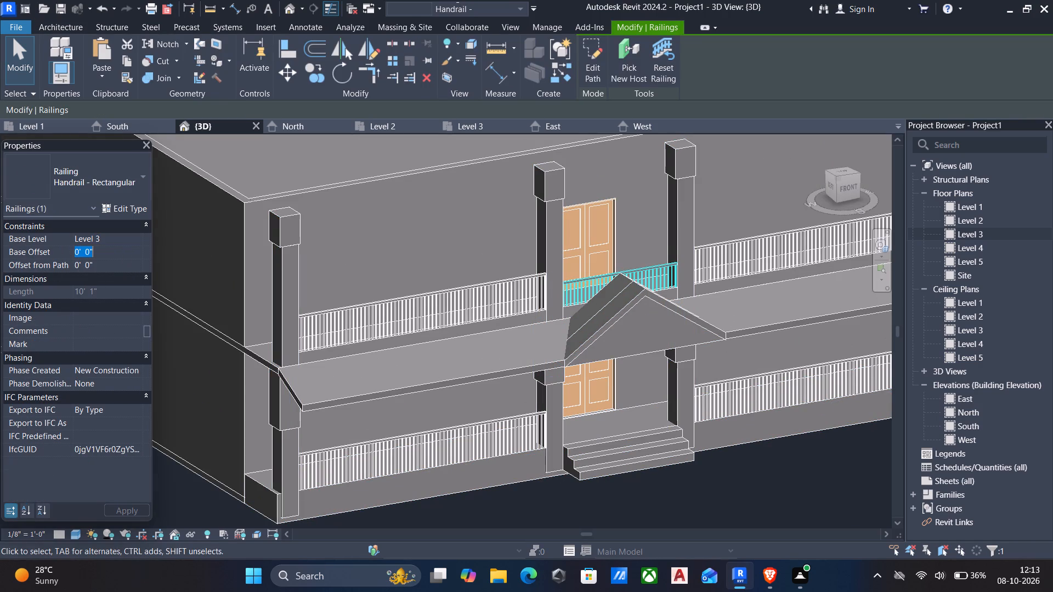
type("1'")
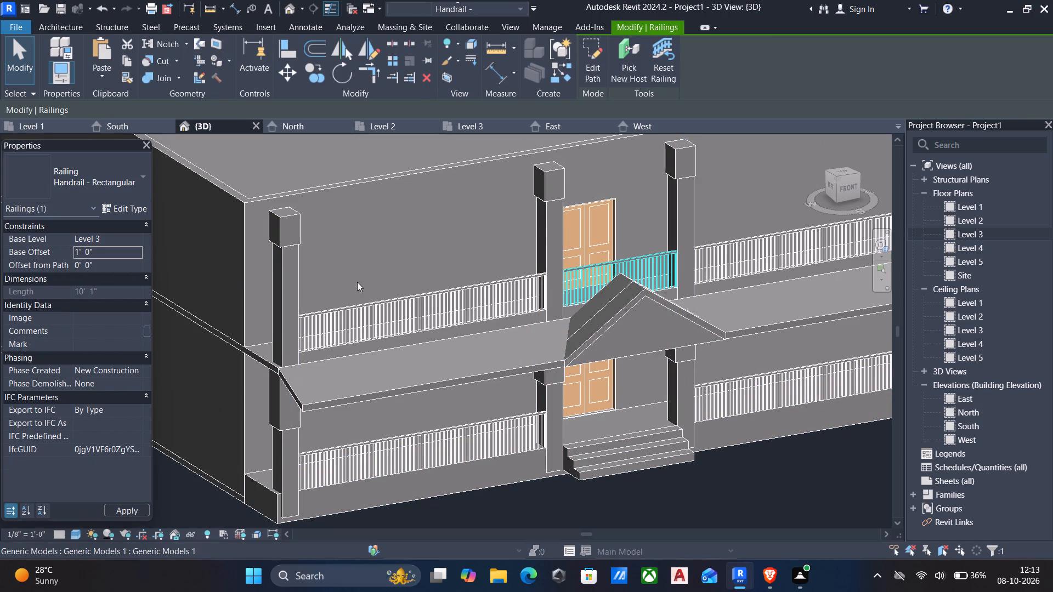
key("Escape")
Examine the raised central railing, the other front railings and the open ends of the porch from several angles.
scroll(571, 318, "down", 1)
scroll(570, 310, "up", 4)
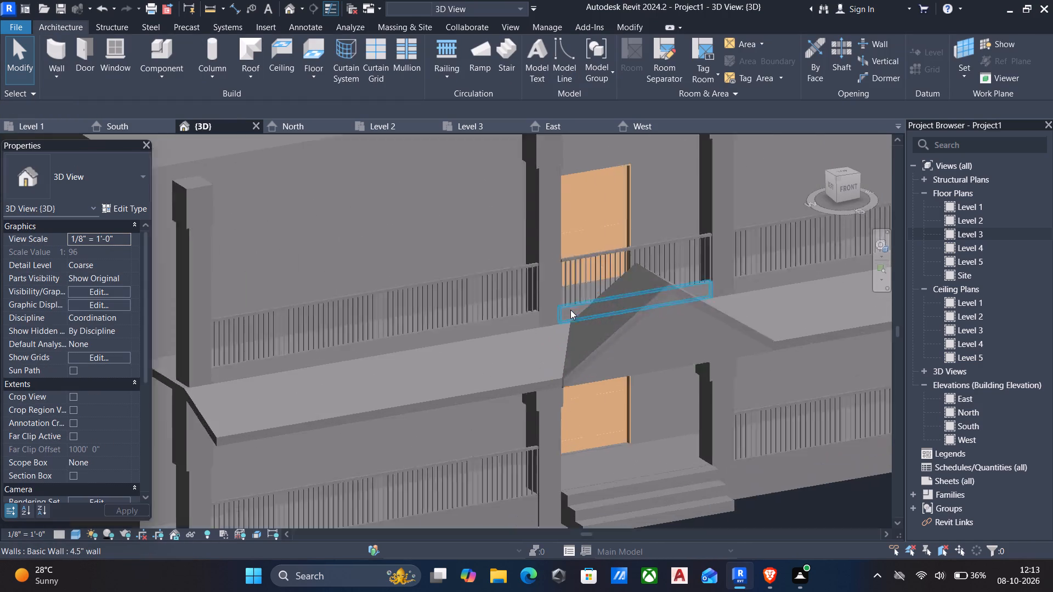
scroll(570, 310, "up", 2)
scroll(449, 259, "up", 5)
scroll(457, 264, "down", 11)
middle_click_drag(461, 295, 467, 328, "shift")
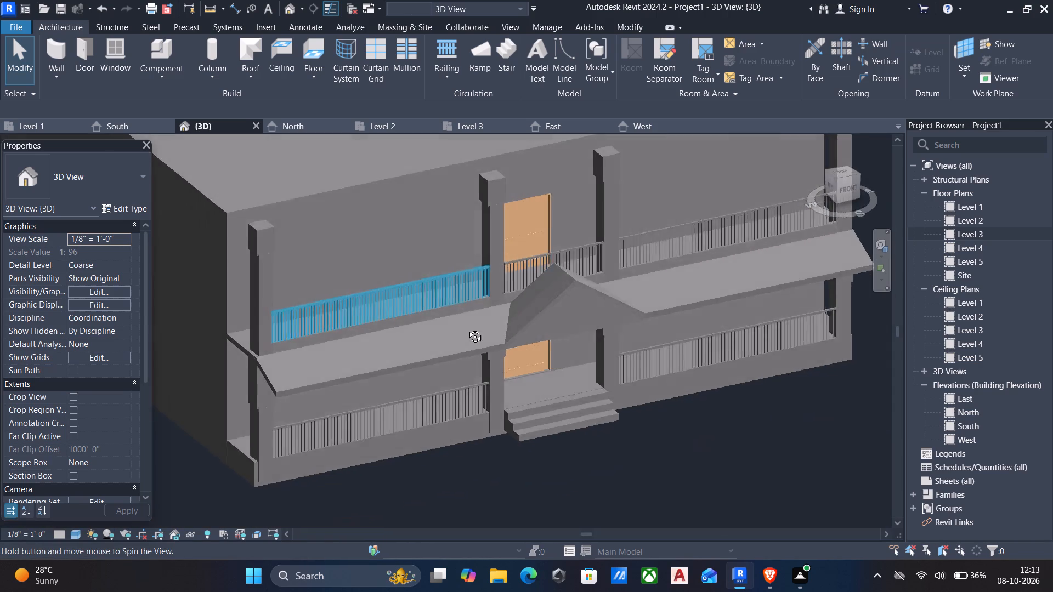
middle_click_drag(467, 328, 403, 316, "shift")
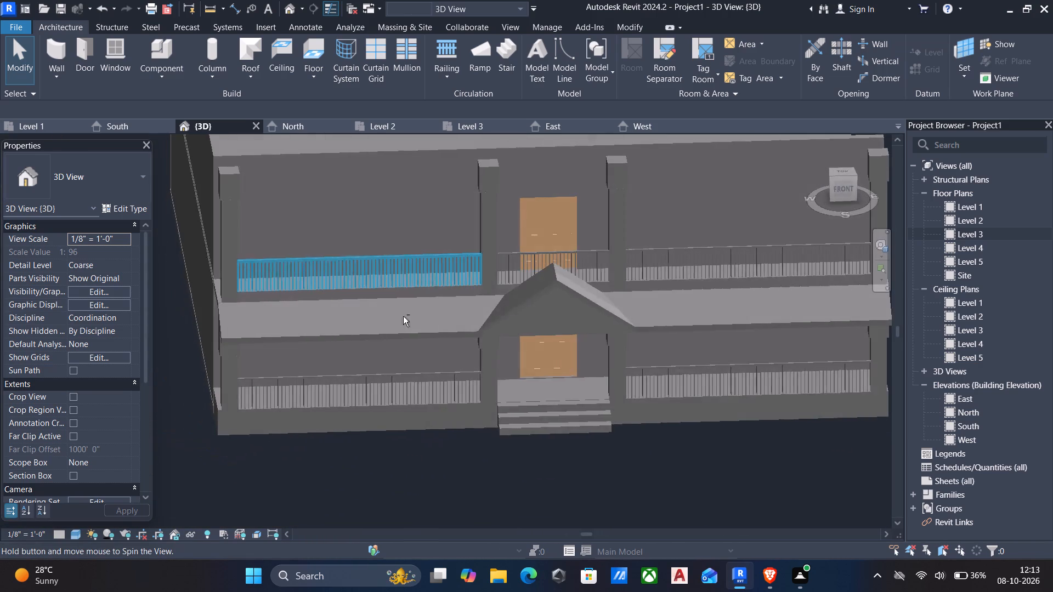
middle_click_drag(403, 316, 403, 315, "shift")
scroll(464, 320, "down", 4)
middle_click_drag(470, 323, 472, 323)
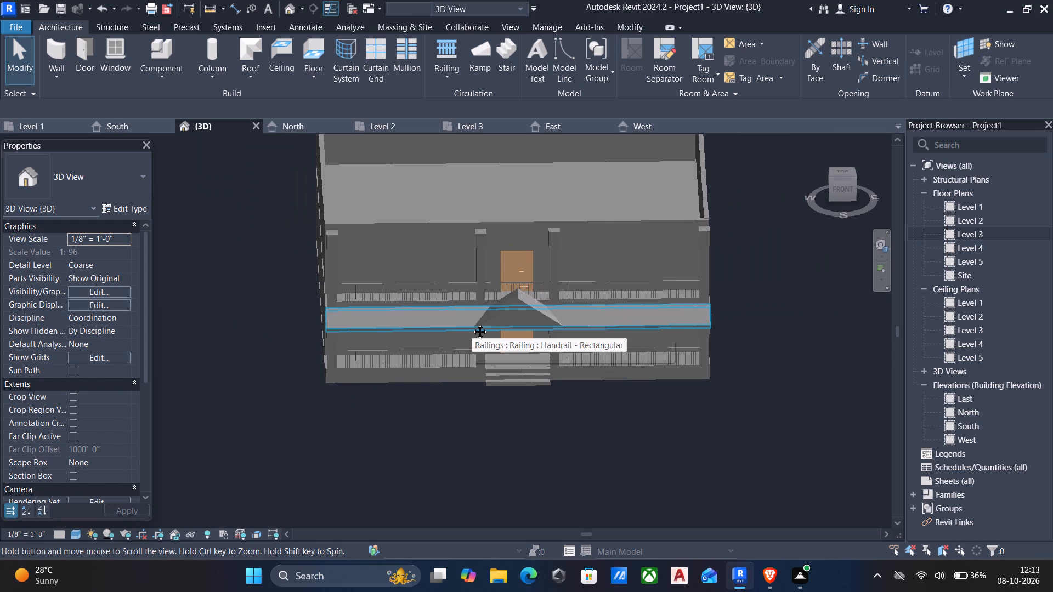
middle_click_drag(472, 323, 569, 314)
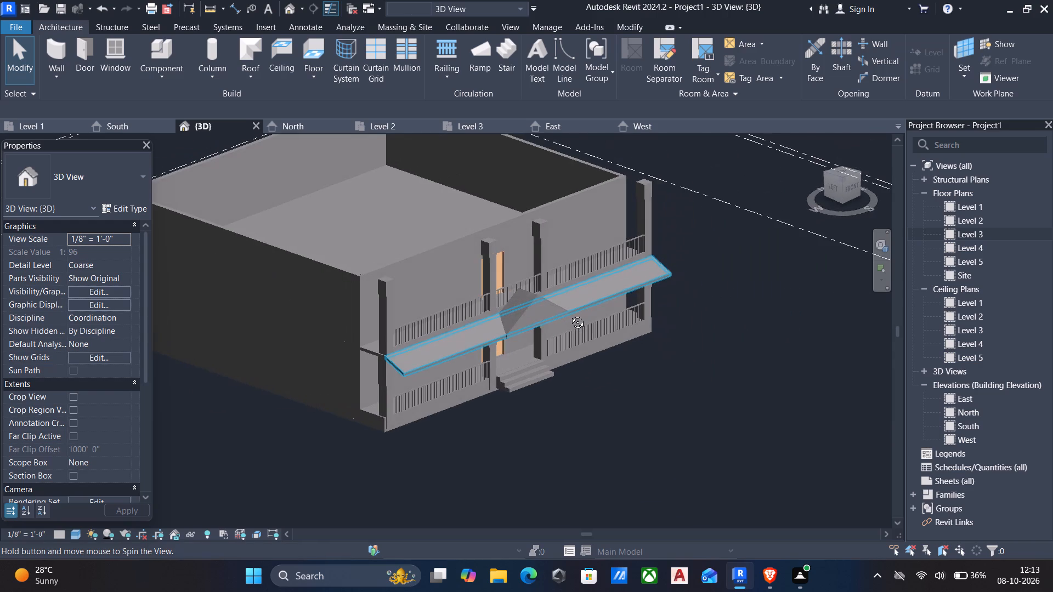
middle_click_drag(569, 314, 544, 335)
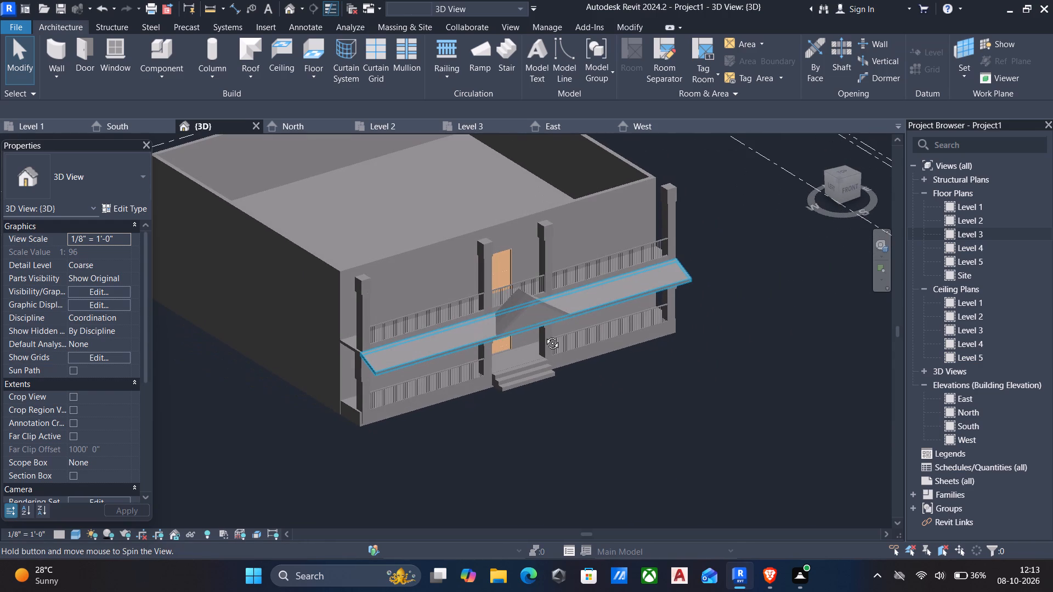
middle_click_drag(544, 335, 328, 326)
scroll(621, 436, "up", 5)
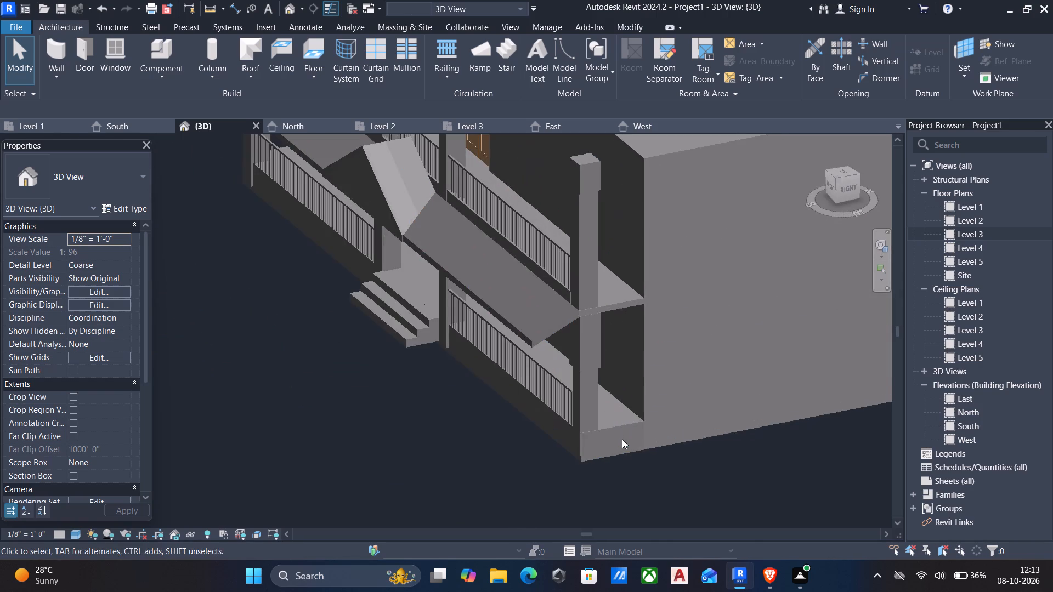
On the Level 1 plan, draw a Handrail - Rectangular railing about 4' long from the front wall to the corner column at the porch's east end.
double_click(969, 203)
scroll(503, 357, "down", 10)
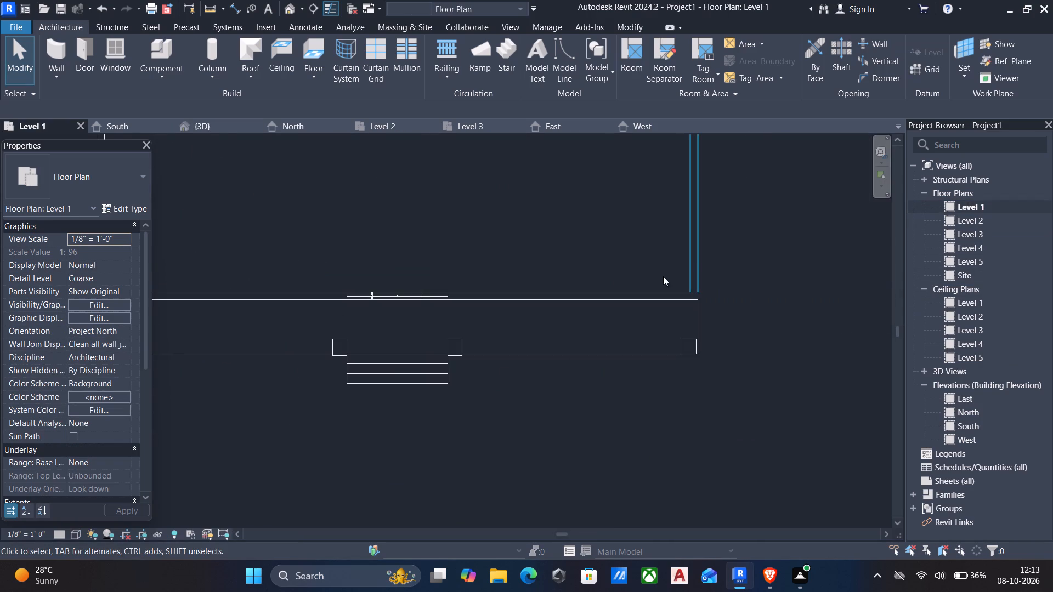
left_click(444, 52)
scroll(728, 329, "up", 5)
scroll(657, 280, "up", 3)
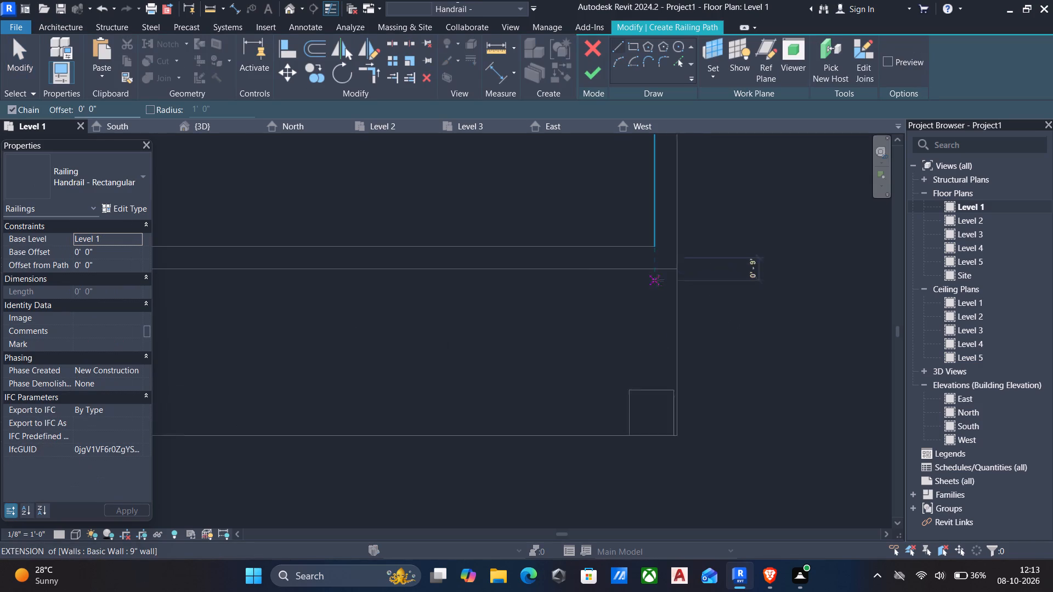
scroll(658, 280, "up", 1)
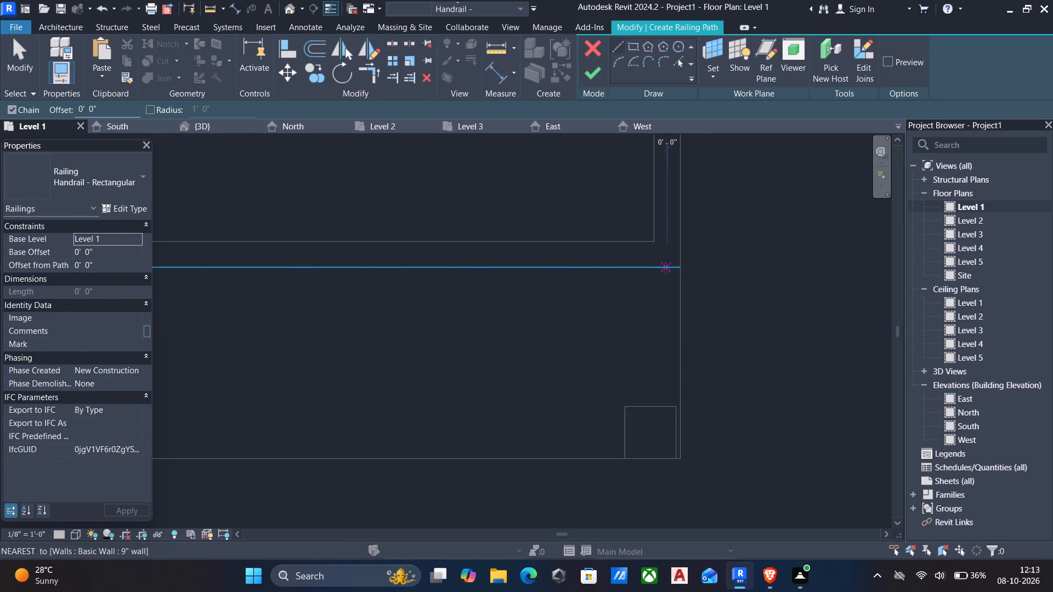
left_click(665, 268)
left_click(664, 405)
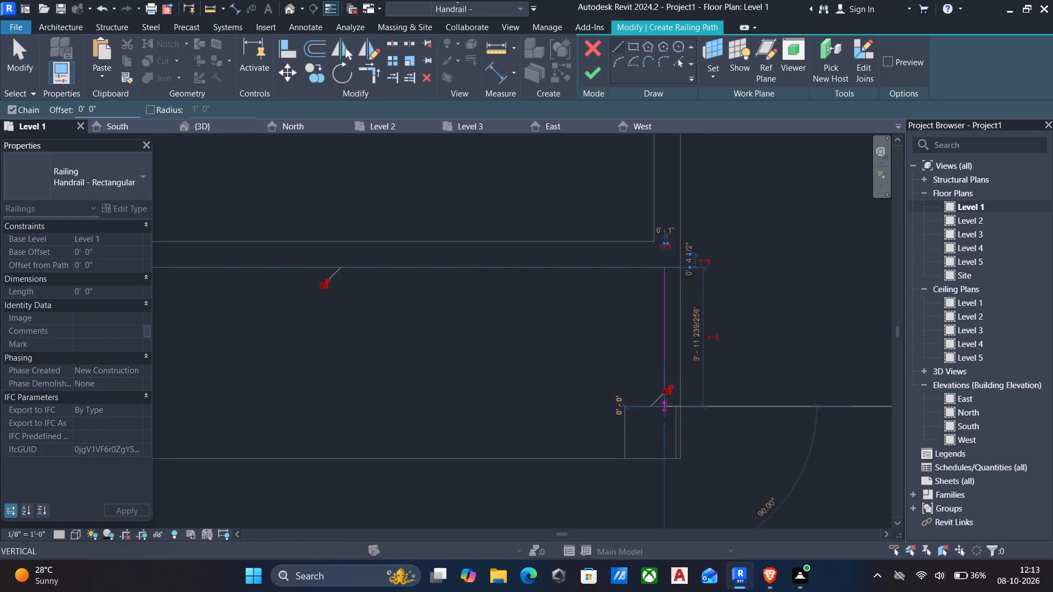
key("Escape")
left_click(595, 69)
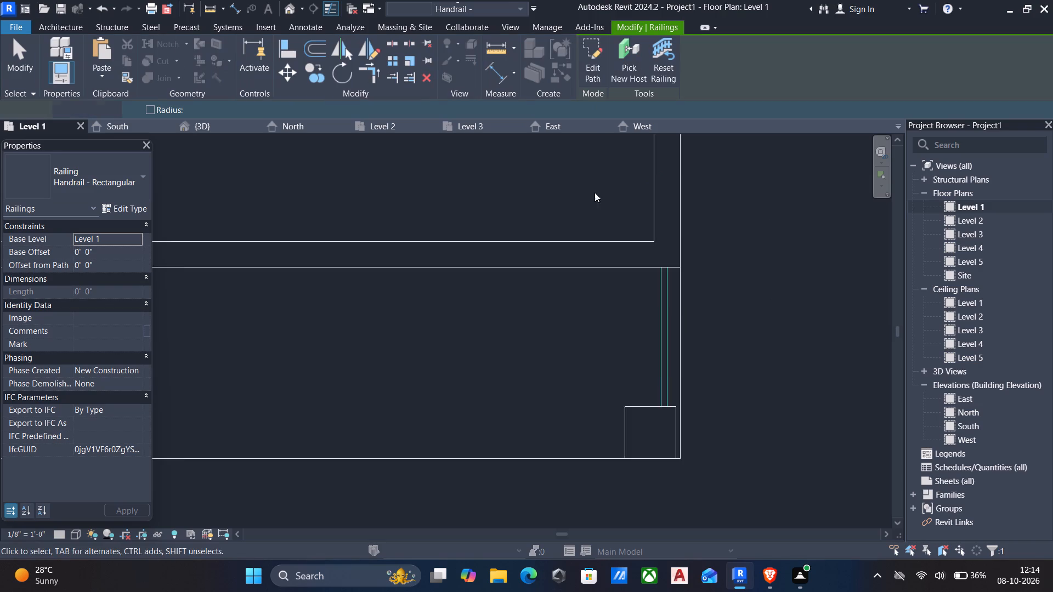
Draw a matching Level 1 railing about 4' long from the front wall to the corner column at the porch's west end.
scroll(597, 203, "down", 6)
scroll(620, 325, "down", 4)
middle_click_drag(646, 330, 896, 327)
scroll(541, 312, "down", 1)
scroll(709, 260, "up", 5)
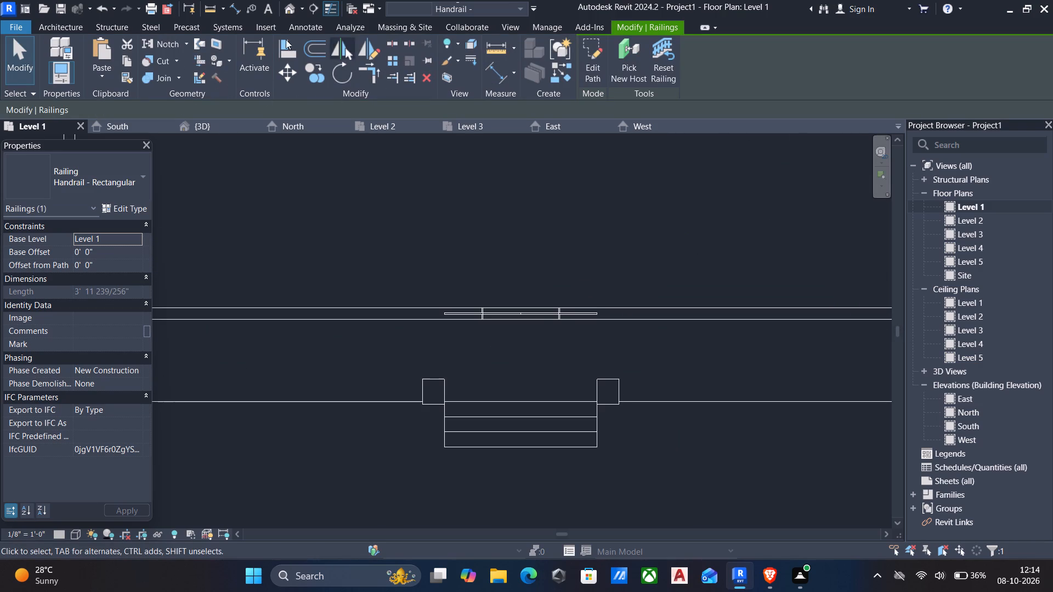
left_click(47, 22)
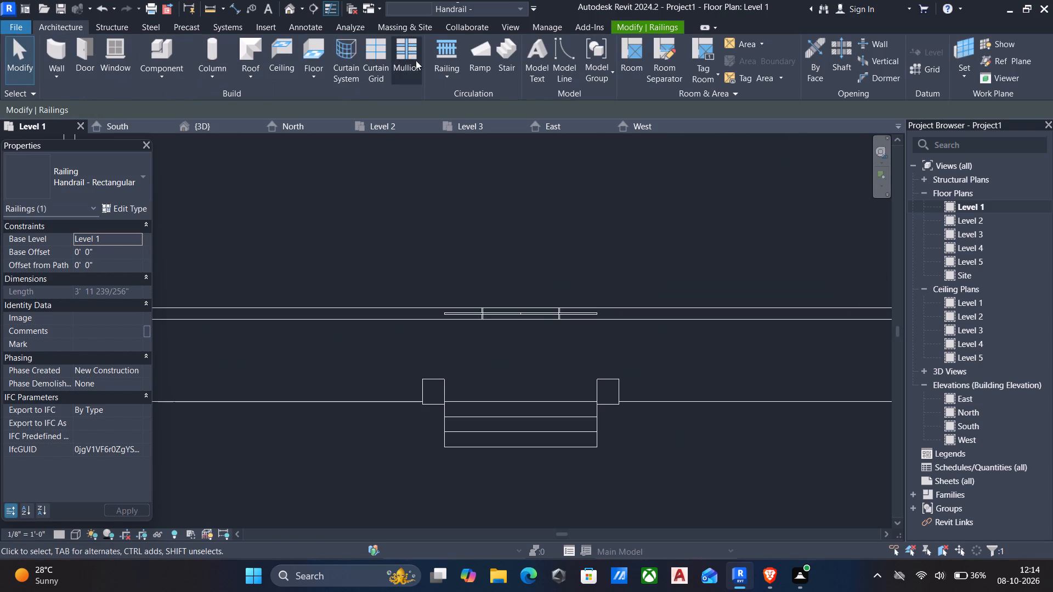
left_click(442, 51)
scroll(370, 113, "down", 4)
middle_click_drag(386, 157, 580, 138)
scroll(442, 203, "down", 2)
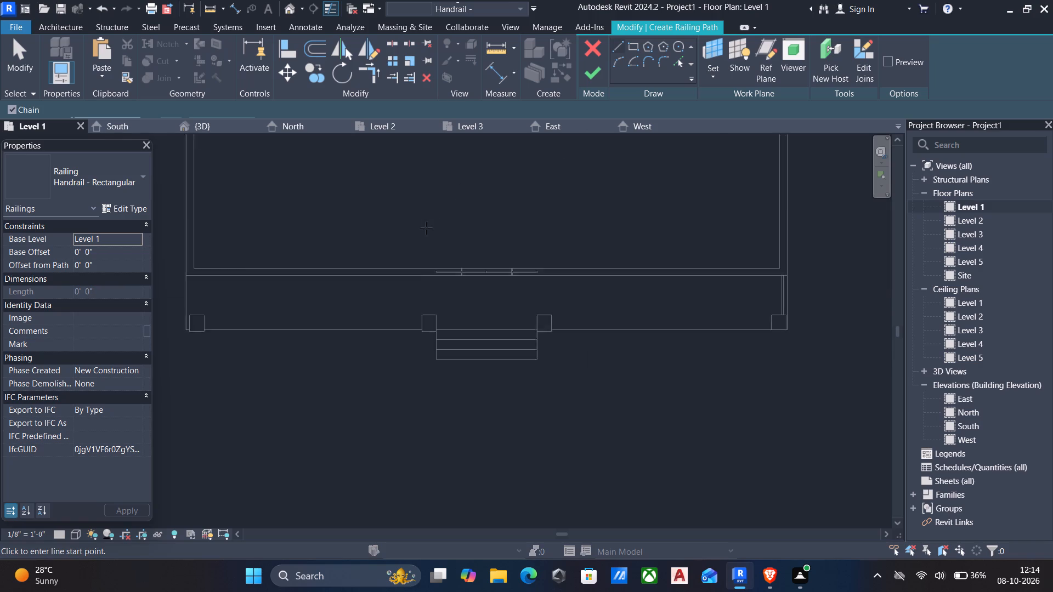
scroll(426, 228, "down", 2)
middle_click_drag(426, 228, 561, 200)
scroll(485, 241, "up", 6)
scroll(357, 294, "down", 1)
middle_click_drag(357, 294, 358, 293)
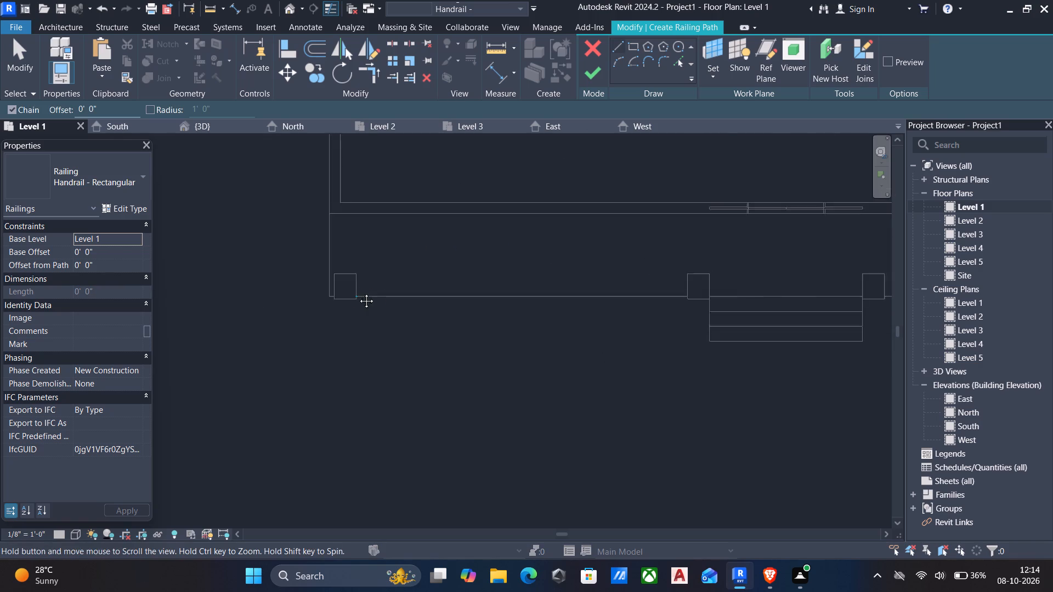
middle_click_drag(358, 293, 375, 282)
scroll(360, 262, "up", 5)
middle_click_drag(361, 152, 359, 176)
scroll(361, 153, "down", 1)
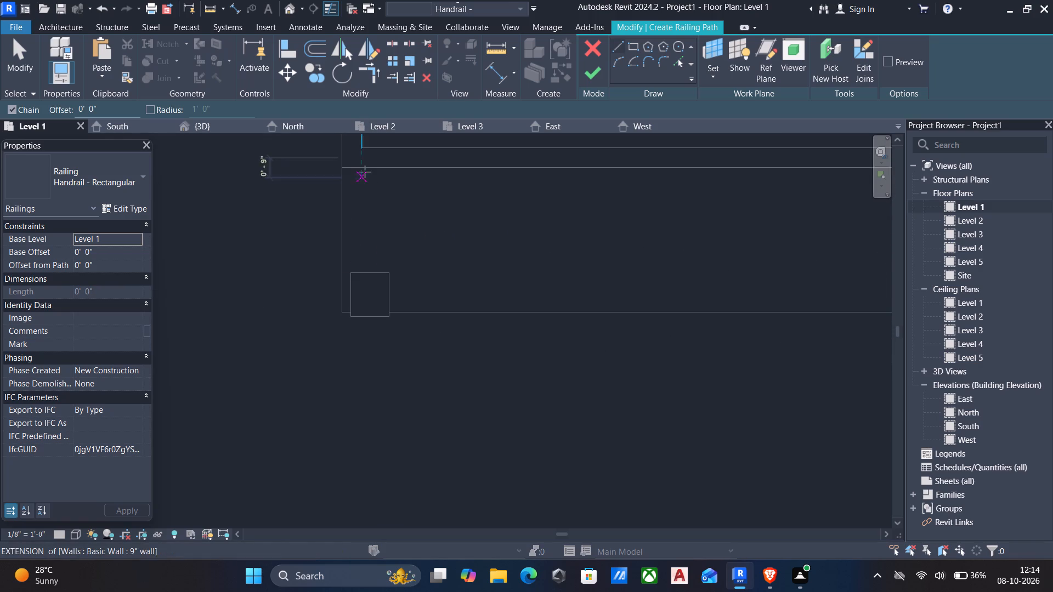
left_click(366, 172)
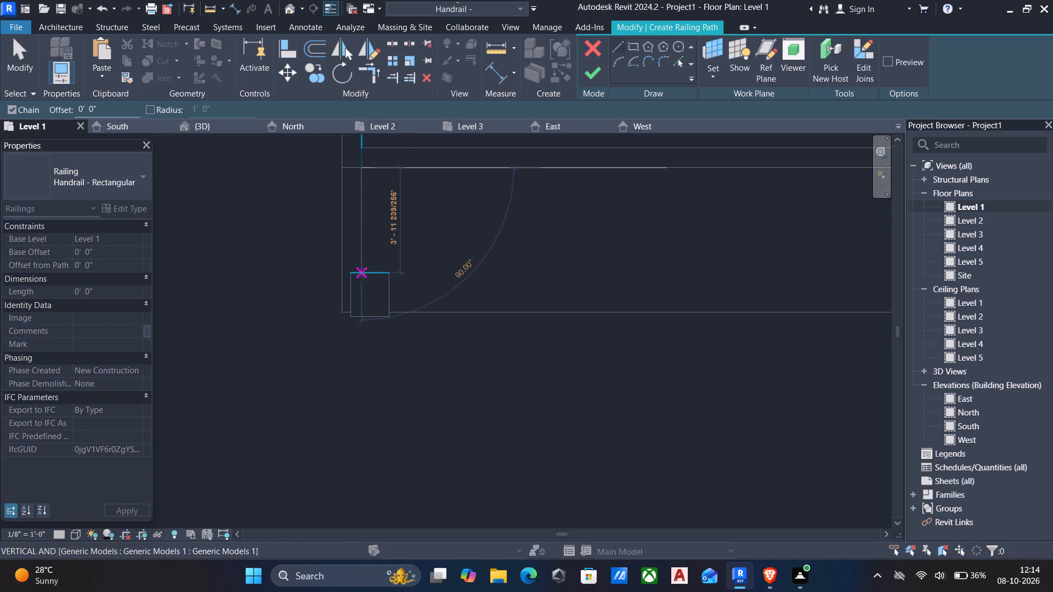
left_click(363, 274)
key("Escape")
left_click(587, 71)
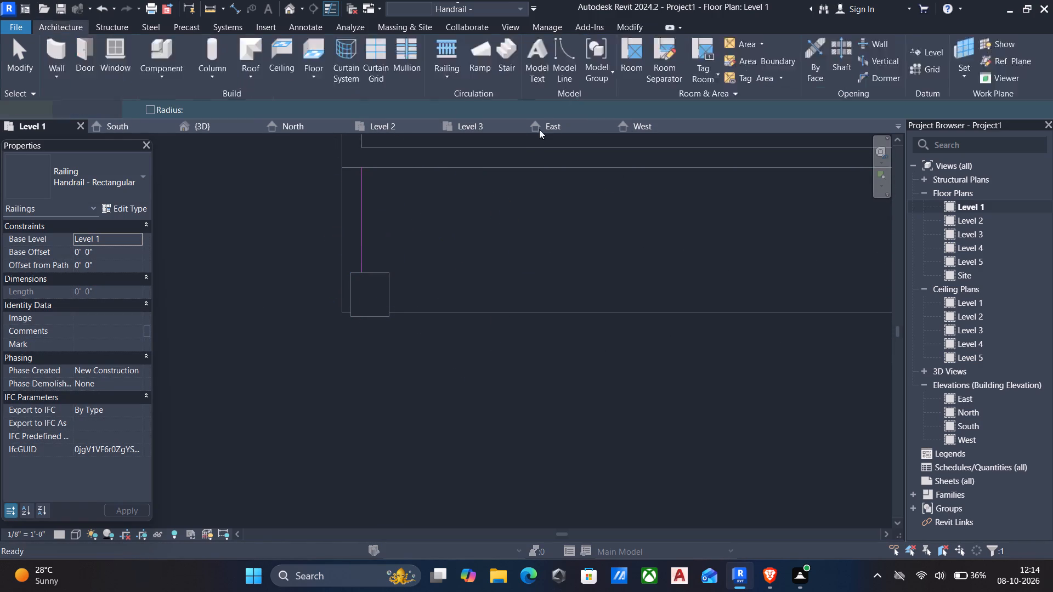
Examine the new Level 1 railings at both ends of the porch in the 3D view.
scroll(535, 137, "down", 5)
middle_click_drag(542, 172, 459, 253)
scroll(466, 244, "down", 3)
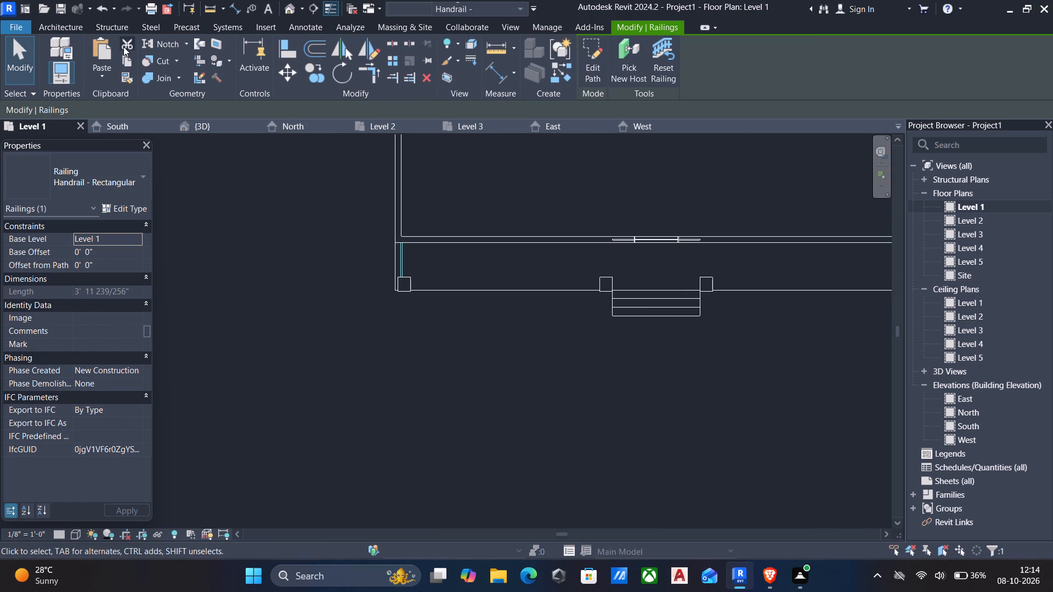
left_click(72, 22)
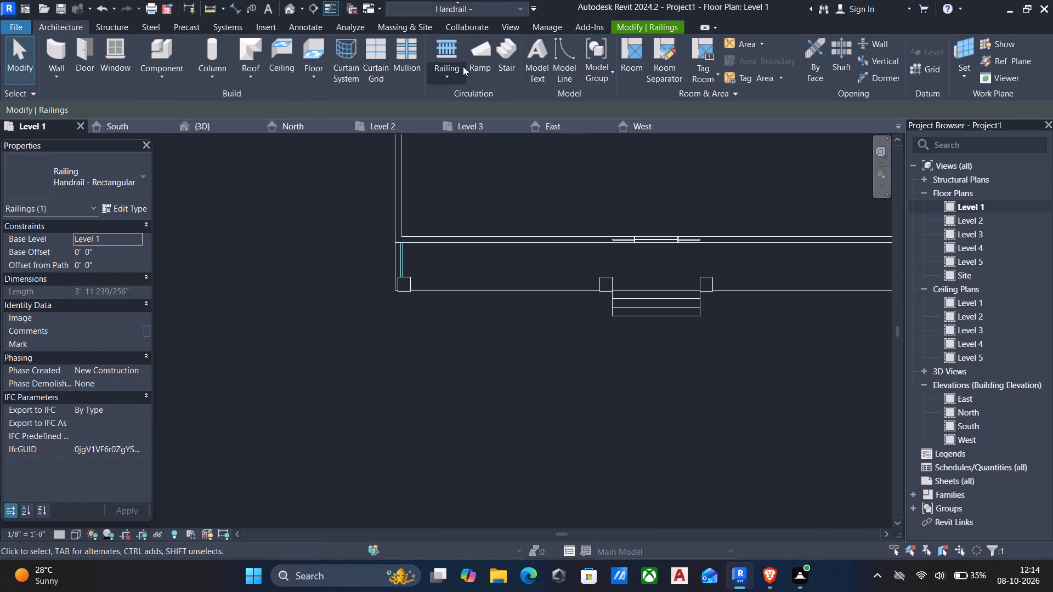
left_click(292, 7)
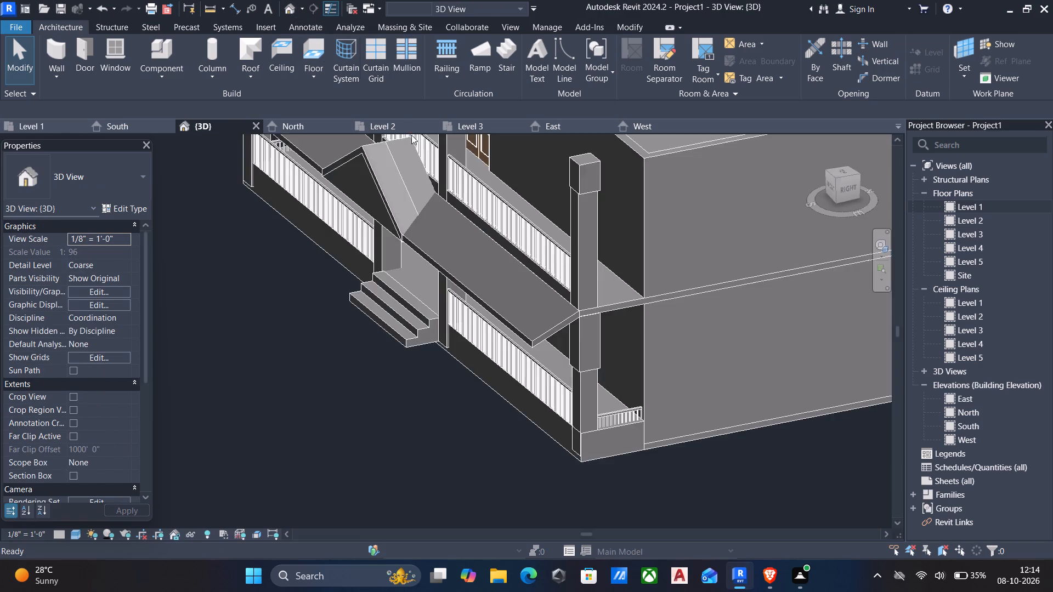
scroll(418, 149, "down", 6)
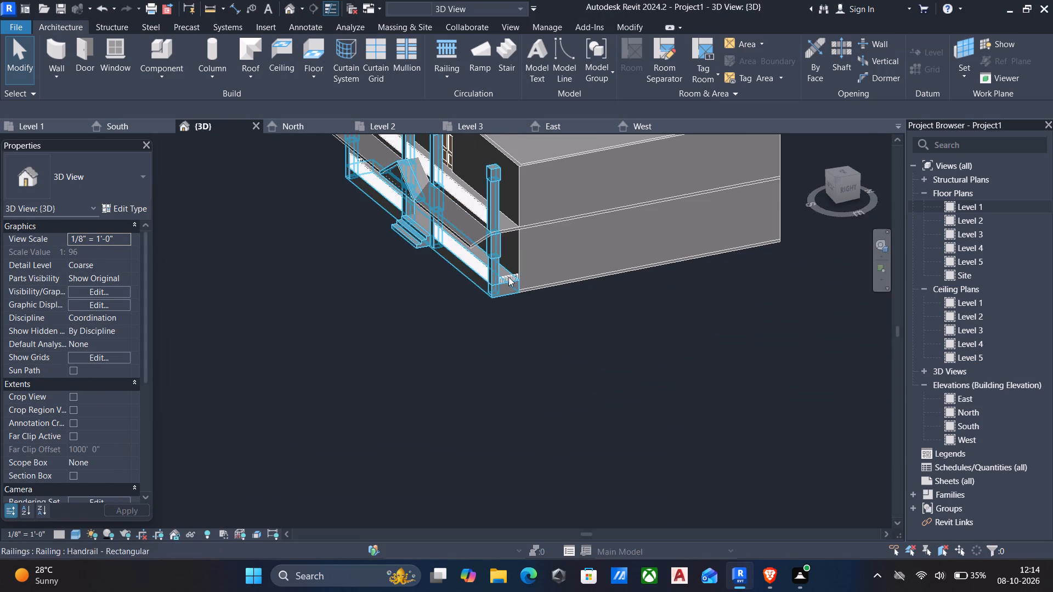
scroll(508, 277, "up", 4)
left_click(507, 276)
scroll(488, 277, "down", 6)
middle_click_drag(485, 283, 652, 267)
middle_click_drag(612, 327, 702, 322, "shift")
scroll(523, 387, "up", 2)
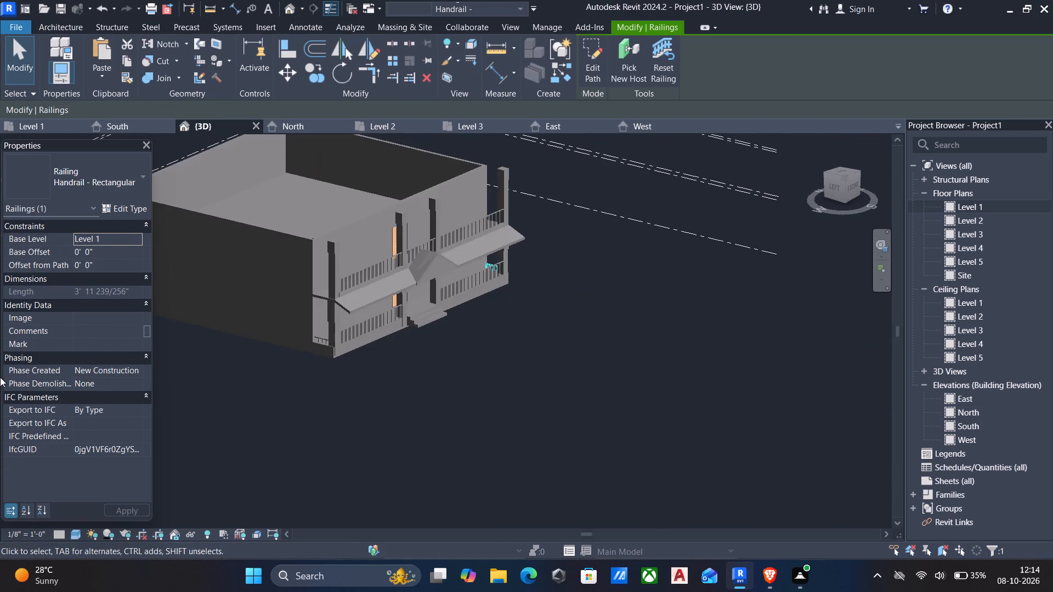
scroll(0, 377, "up", 4)
scroll(327, 335, "up", 4)
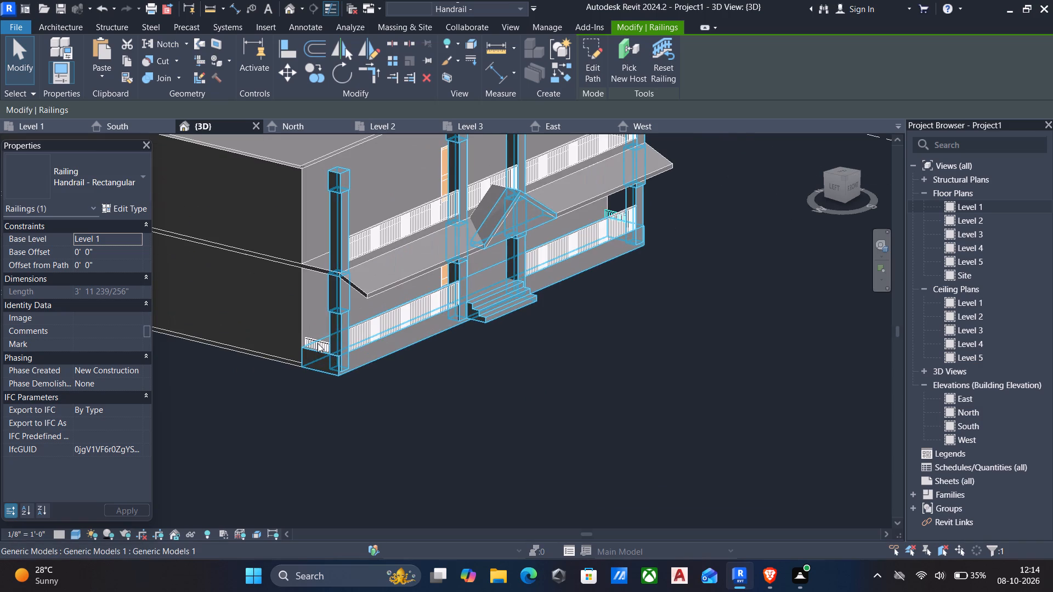
left_click(316, 341)
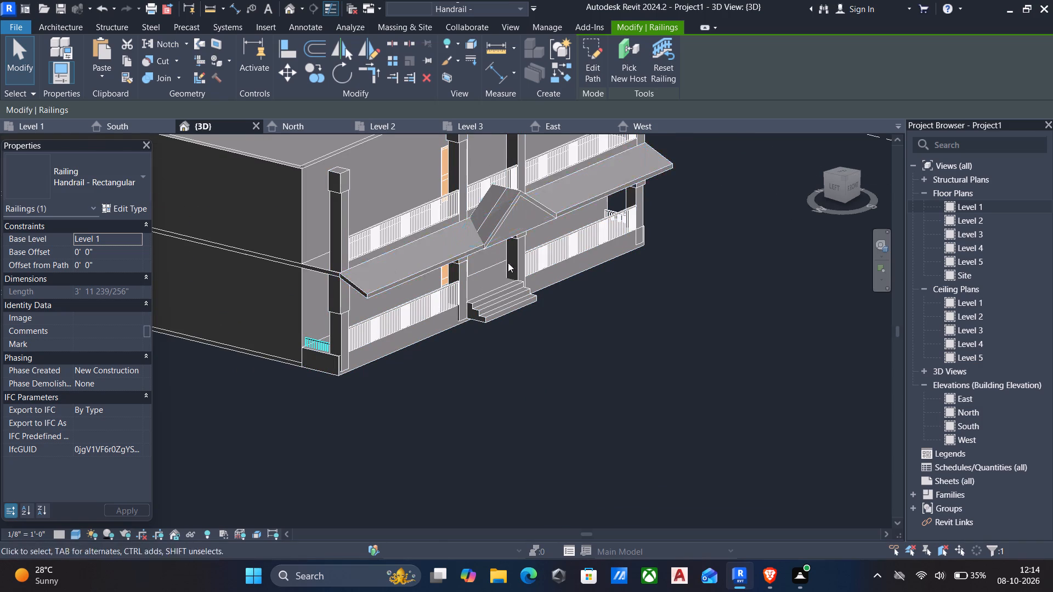
scroll(512, 264, "down", 3)
middle_click_drag(524, 275, 366, 300, "shift")
scroll(710, 353, "up", 5)
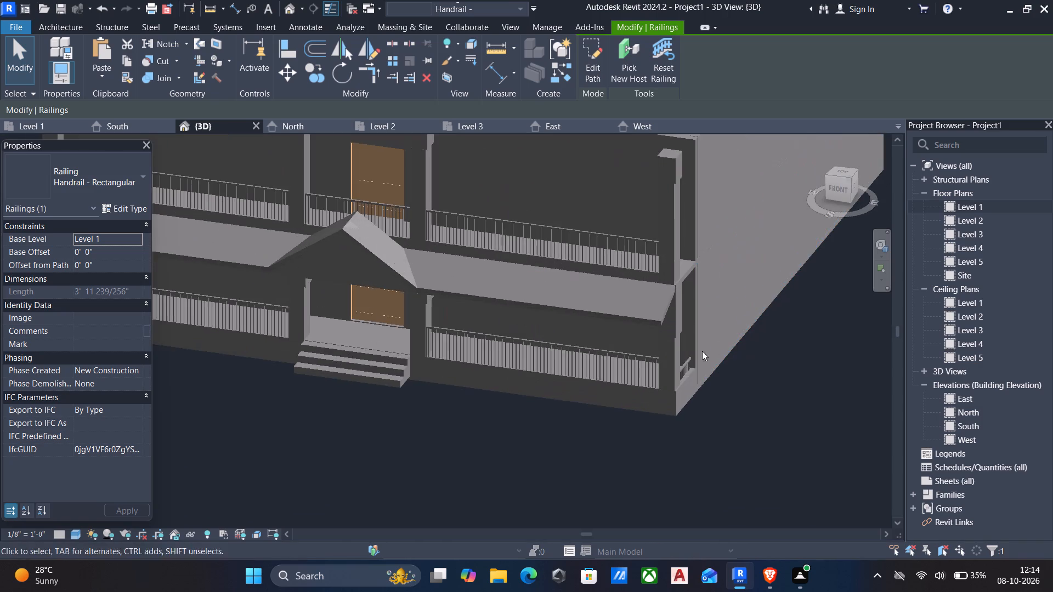
left_click(688, 363)
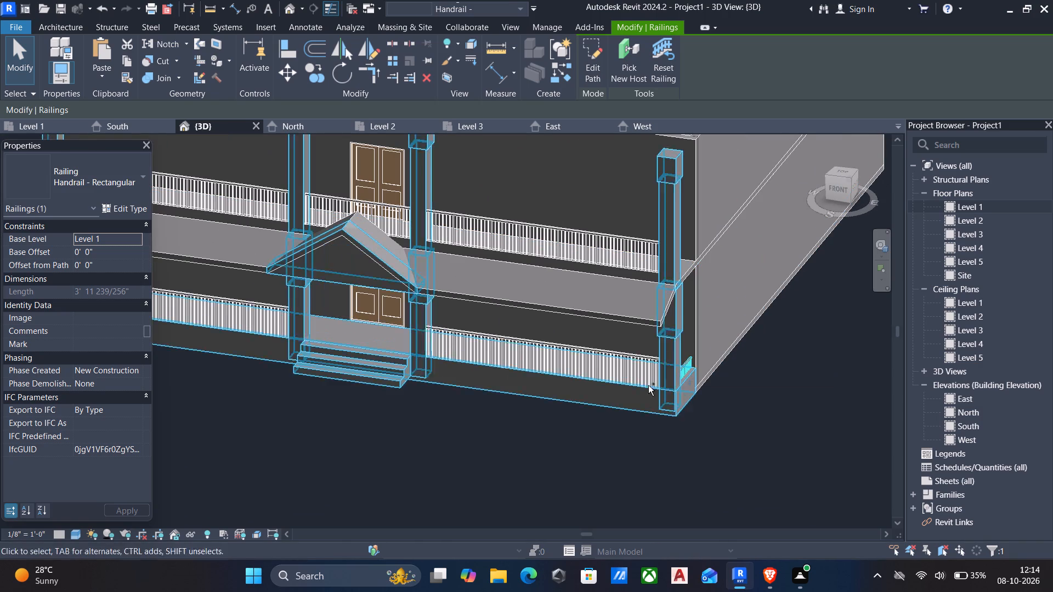
scroll(647, 386, "down", 6, "ctrl")
middle_click_drag(639, 393, 724, 379, "shift")
scroll(687, 376, "down", 2)
middle_click_drag(684, 378, 737, 317)
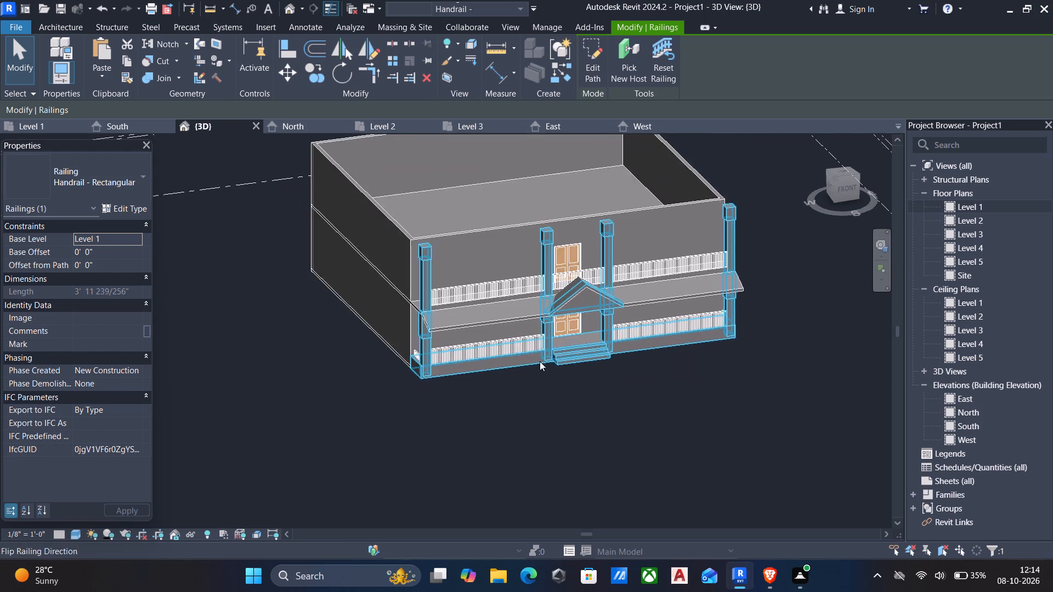
scroll(537, 364, "up", 5)
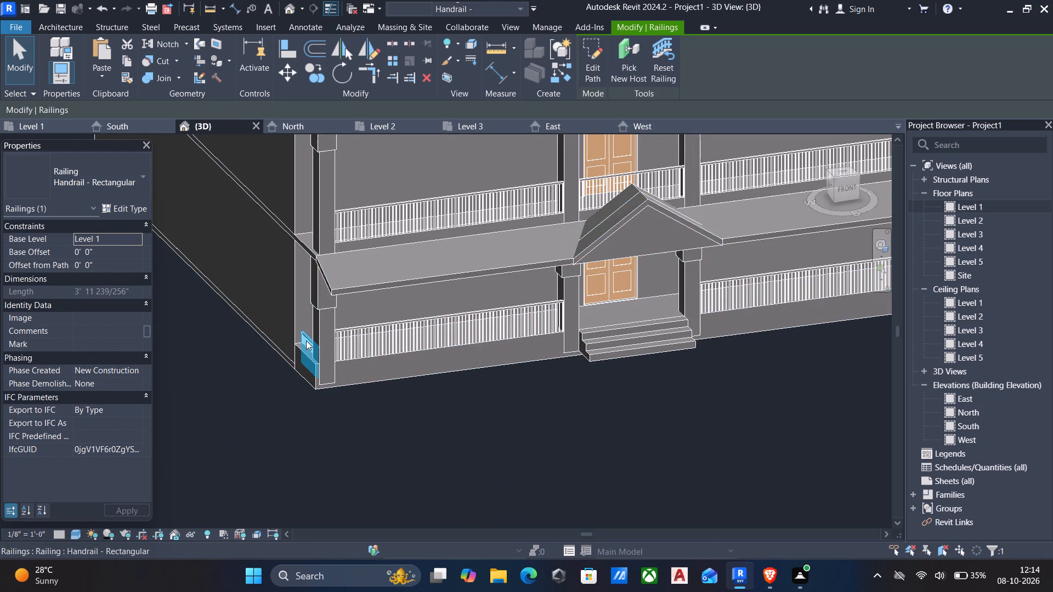
Copy the two Level 1 end railings of the porch and paste them aligned to Level 3.
left_click(306, 340)
scroll(465, 384, "down", 6)
scroll(563, 393, "down", 1)
middle_click_drag(564, 393, 420, 418, "ctrl")
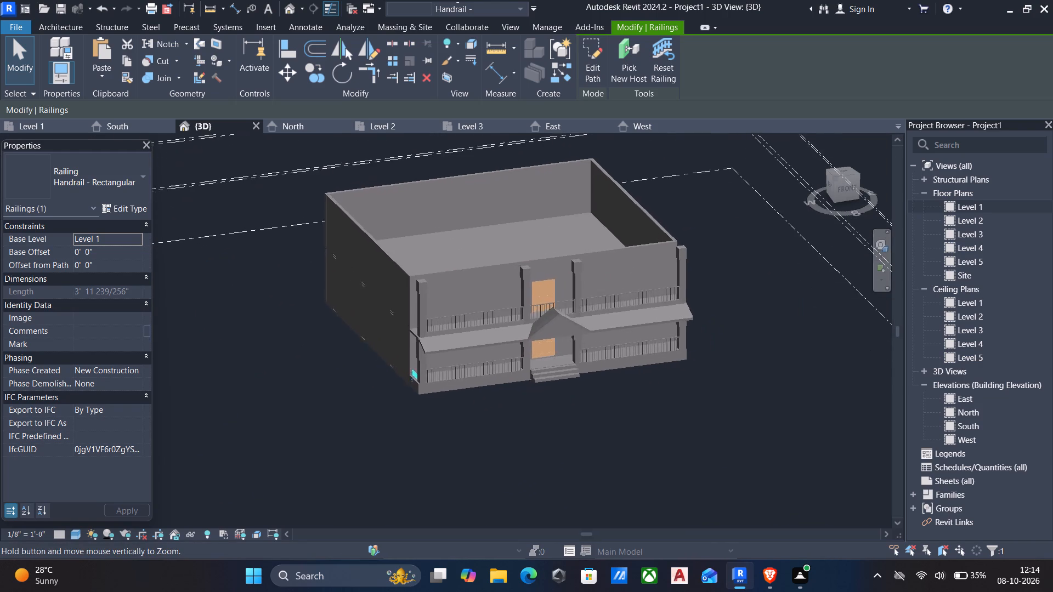
middle_click_drag(420, 418, 420, 418, "ctrl")
scroll(446, 407, "down", 4)
middle_click_drag(556, 426, 414, 400, "shift")
scroll(605, 412, "up", 5)
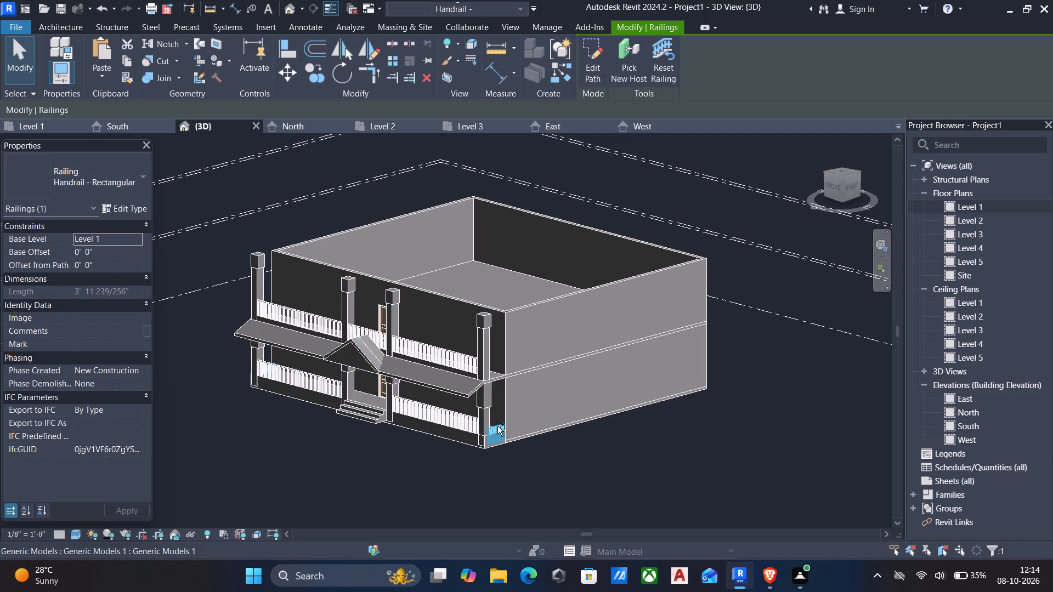
left_click(496, 427, "ctrl")
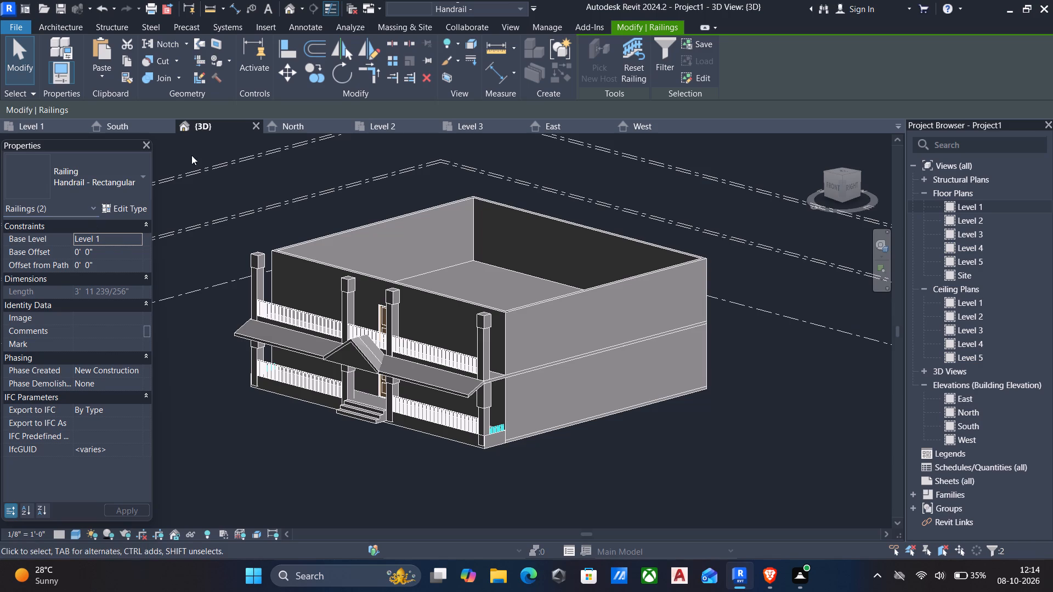
left_click(123, 58)
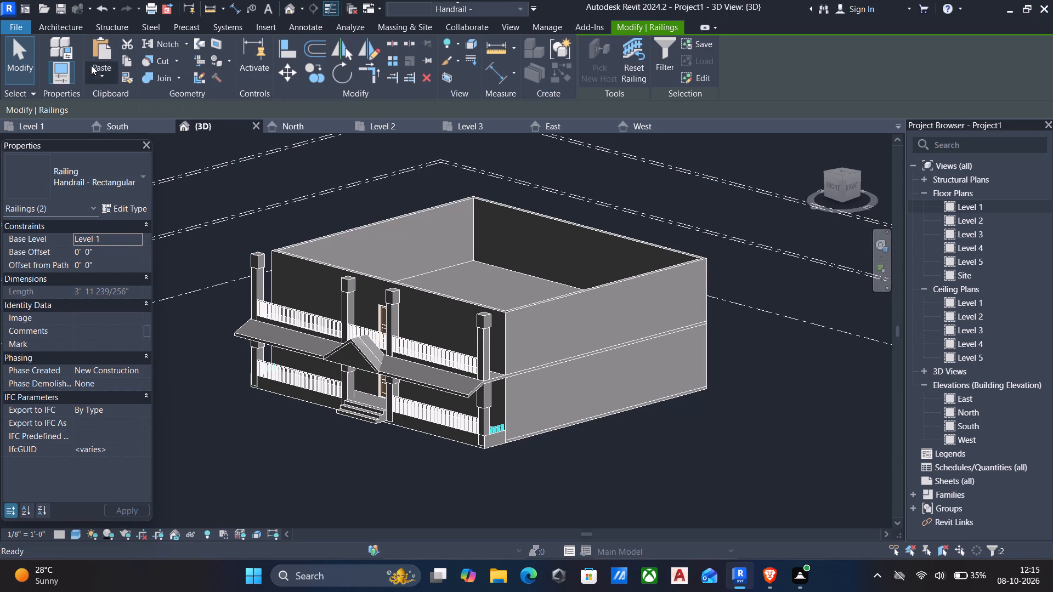
left_click(99, 75)
left_click(152, 123)
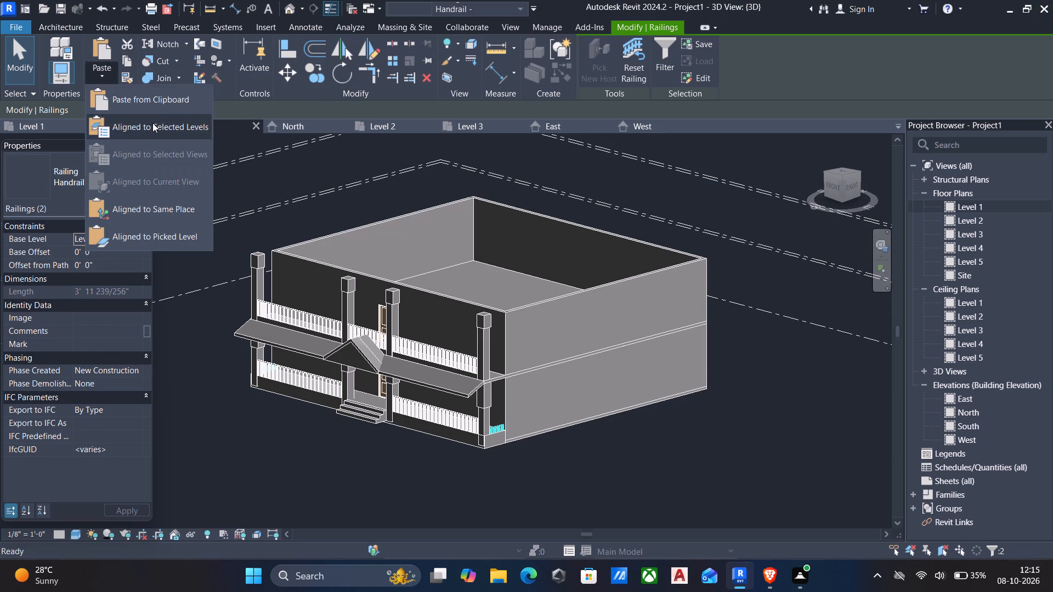
left_click(461, 214)
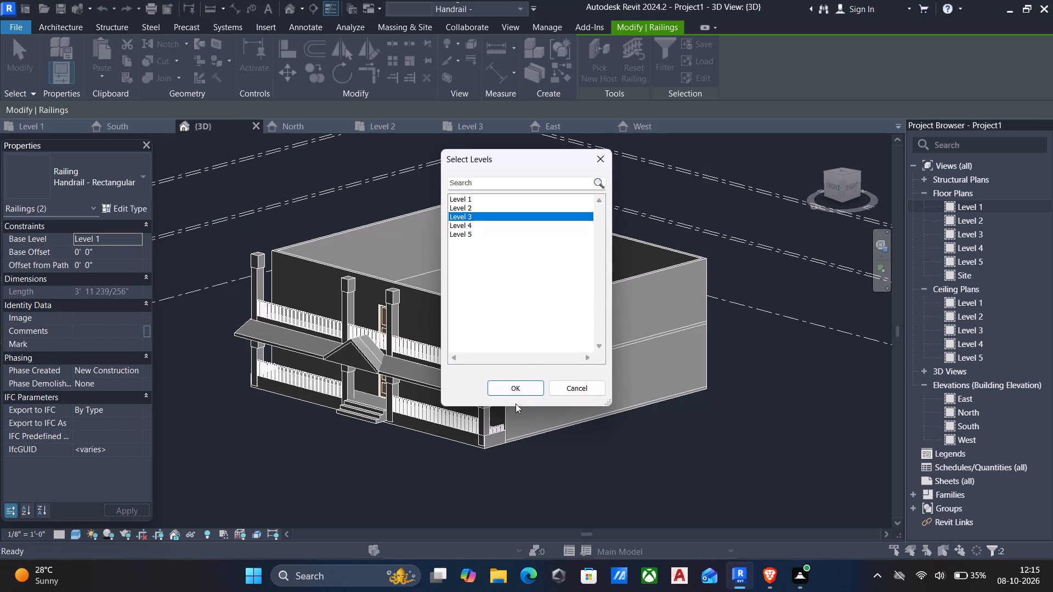
left_click(513, 384)
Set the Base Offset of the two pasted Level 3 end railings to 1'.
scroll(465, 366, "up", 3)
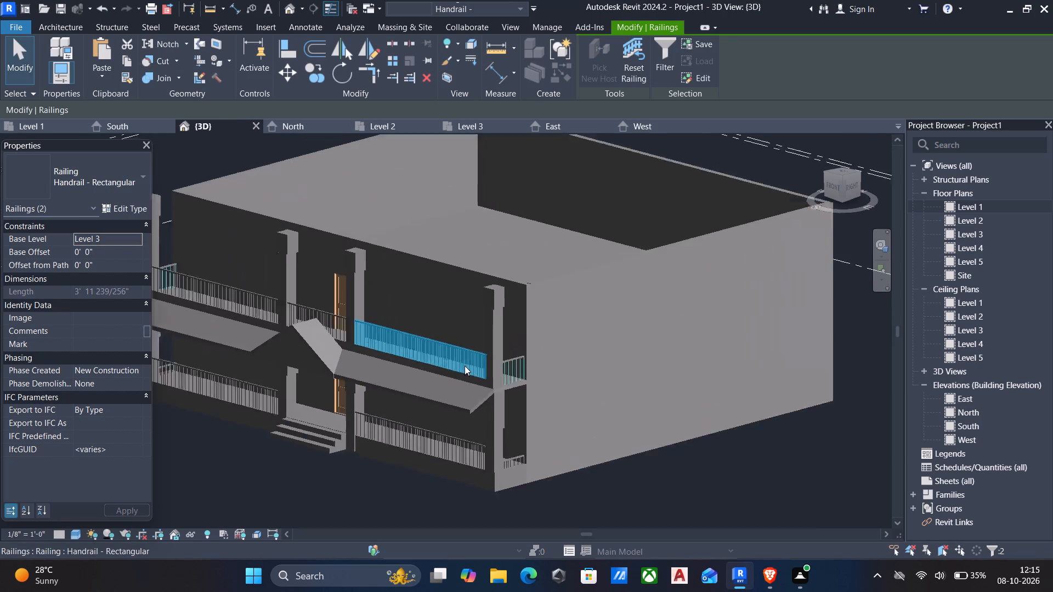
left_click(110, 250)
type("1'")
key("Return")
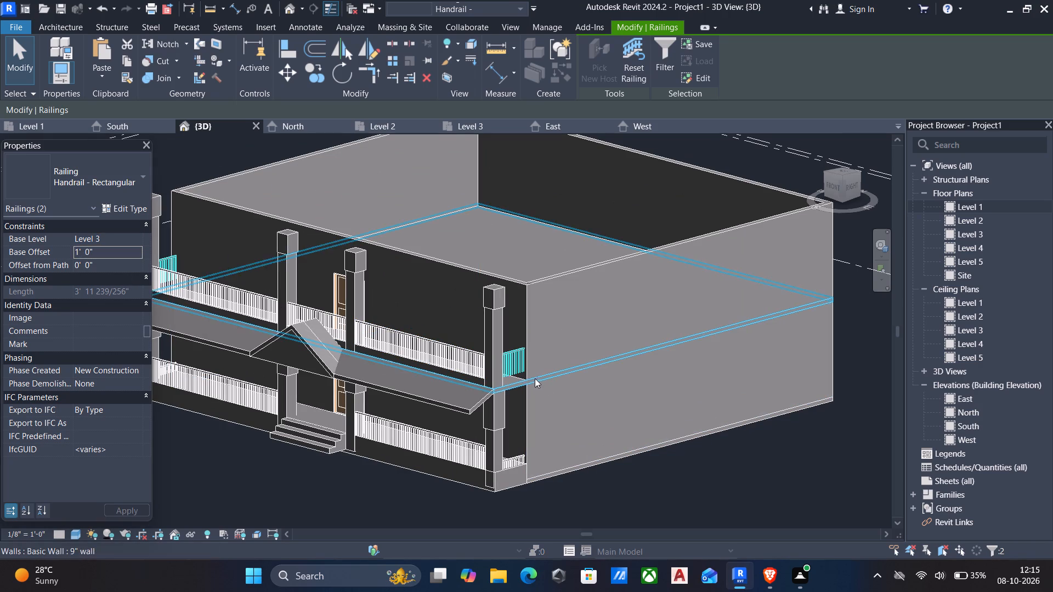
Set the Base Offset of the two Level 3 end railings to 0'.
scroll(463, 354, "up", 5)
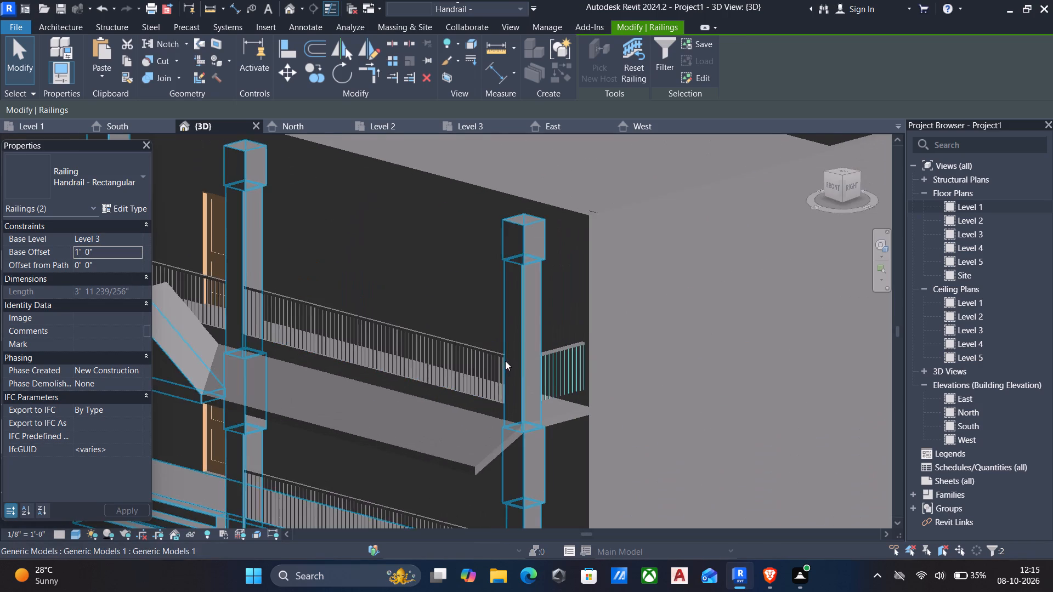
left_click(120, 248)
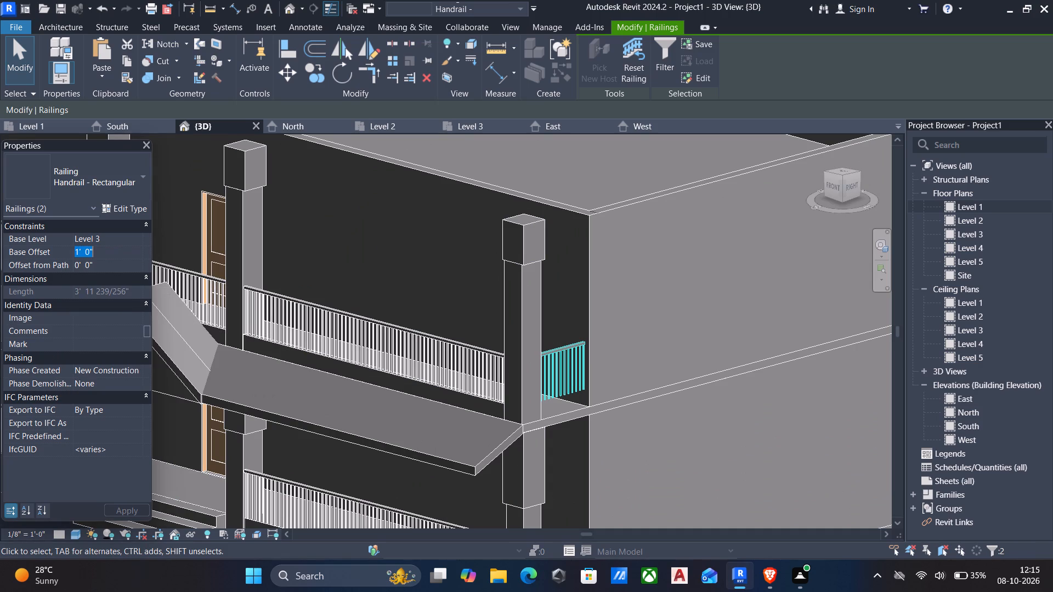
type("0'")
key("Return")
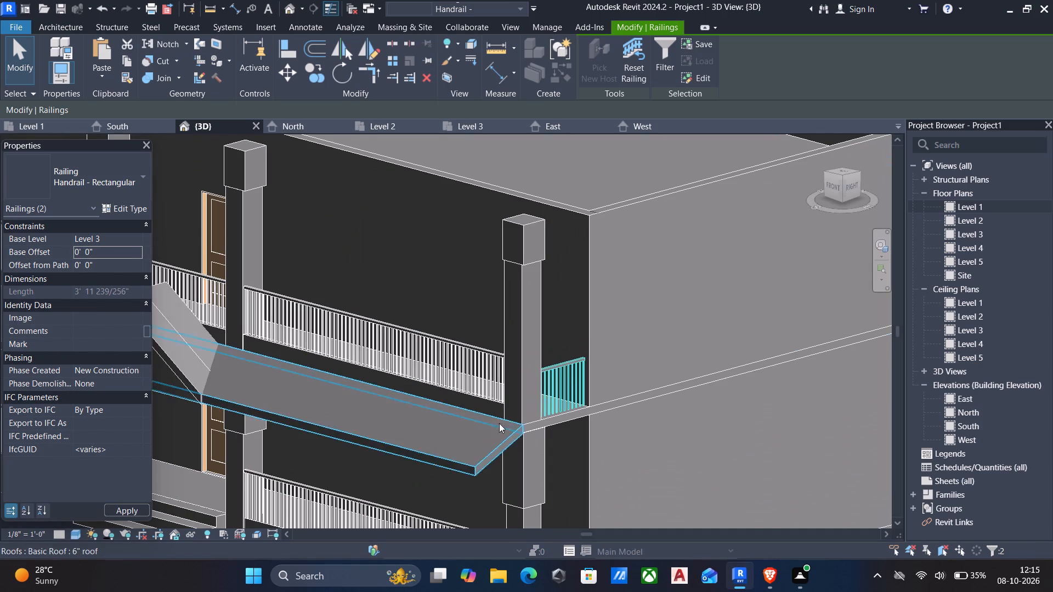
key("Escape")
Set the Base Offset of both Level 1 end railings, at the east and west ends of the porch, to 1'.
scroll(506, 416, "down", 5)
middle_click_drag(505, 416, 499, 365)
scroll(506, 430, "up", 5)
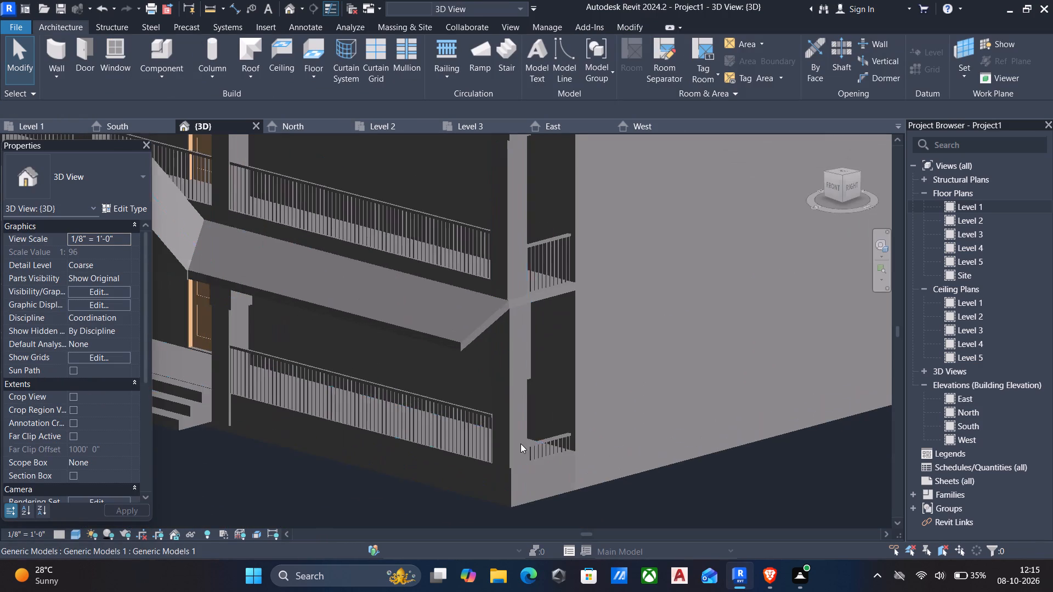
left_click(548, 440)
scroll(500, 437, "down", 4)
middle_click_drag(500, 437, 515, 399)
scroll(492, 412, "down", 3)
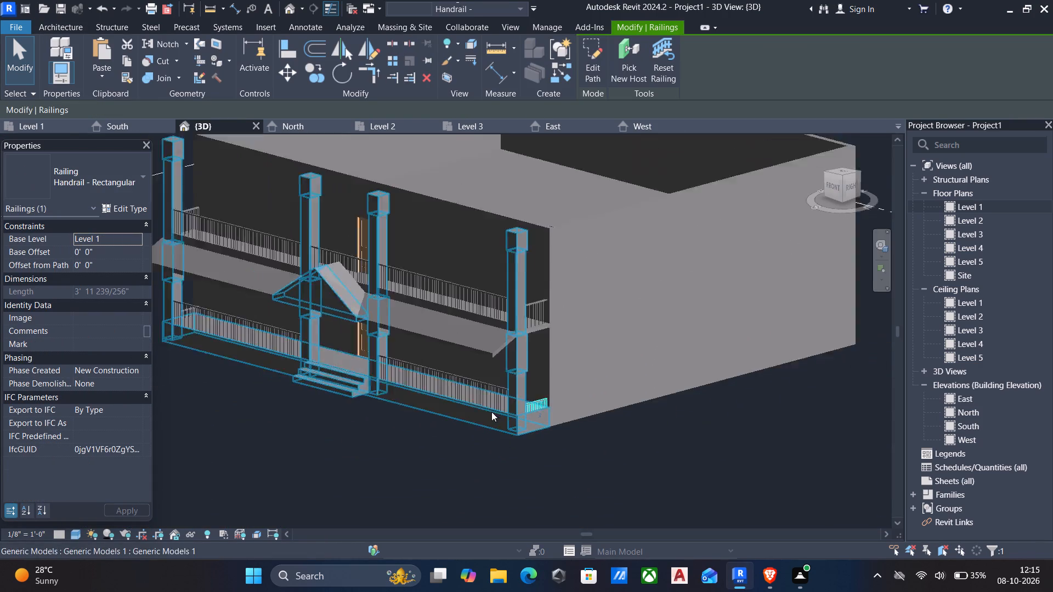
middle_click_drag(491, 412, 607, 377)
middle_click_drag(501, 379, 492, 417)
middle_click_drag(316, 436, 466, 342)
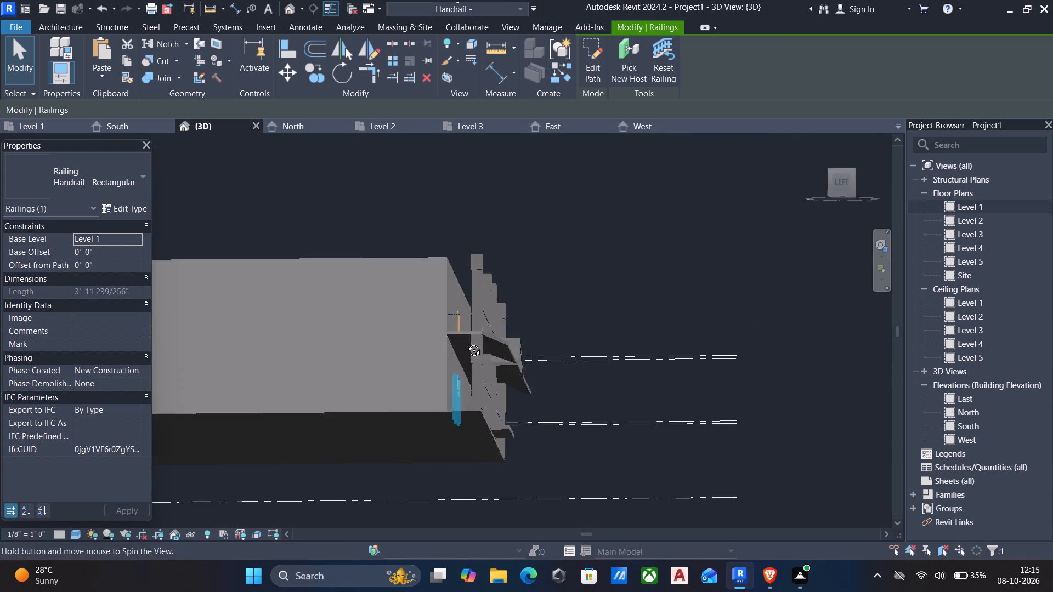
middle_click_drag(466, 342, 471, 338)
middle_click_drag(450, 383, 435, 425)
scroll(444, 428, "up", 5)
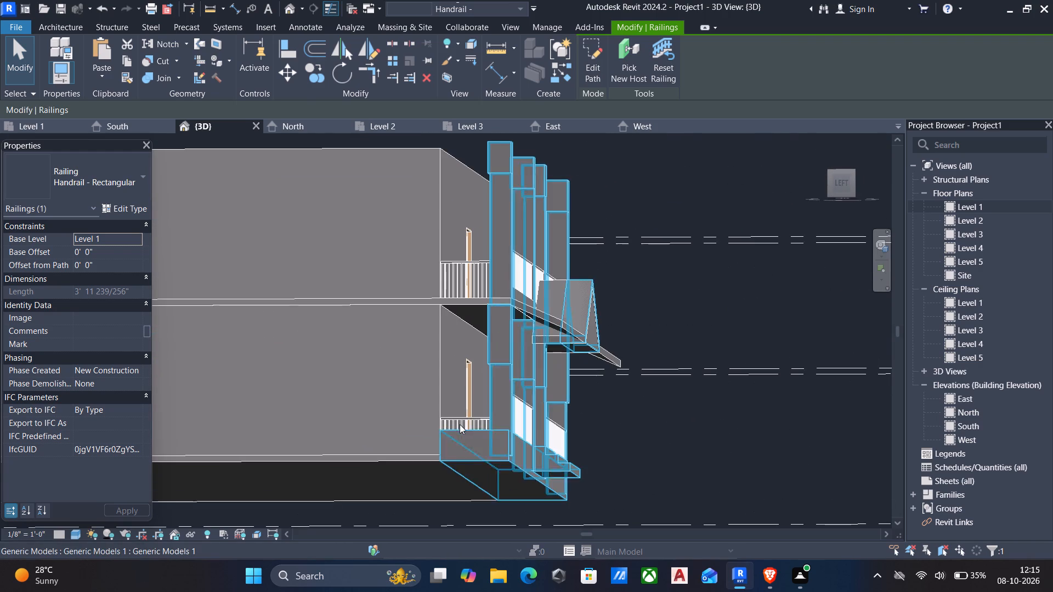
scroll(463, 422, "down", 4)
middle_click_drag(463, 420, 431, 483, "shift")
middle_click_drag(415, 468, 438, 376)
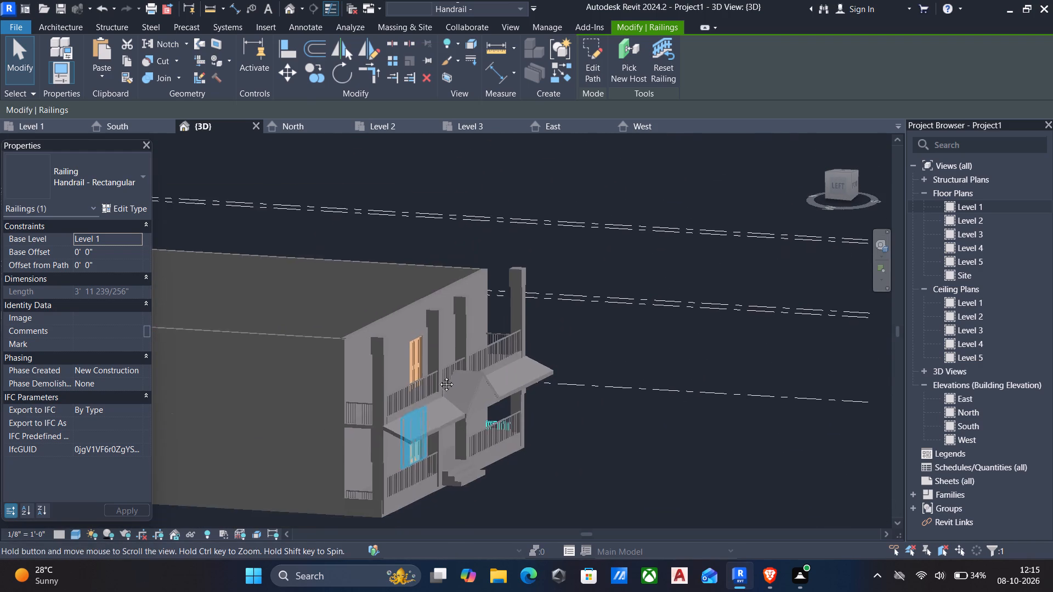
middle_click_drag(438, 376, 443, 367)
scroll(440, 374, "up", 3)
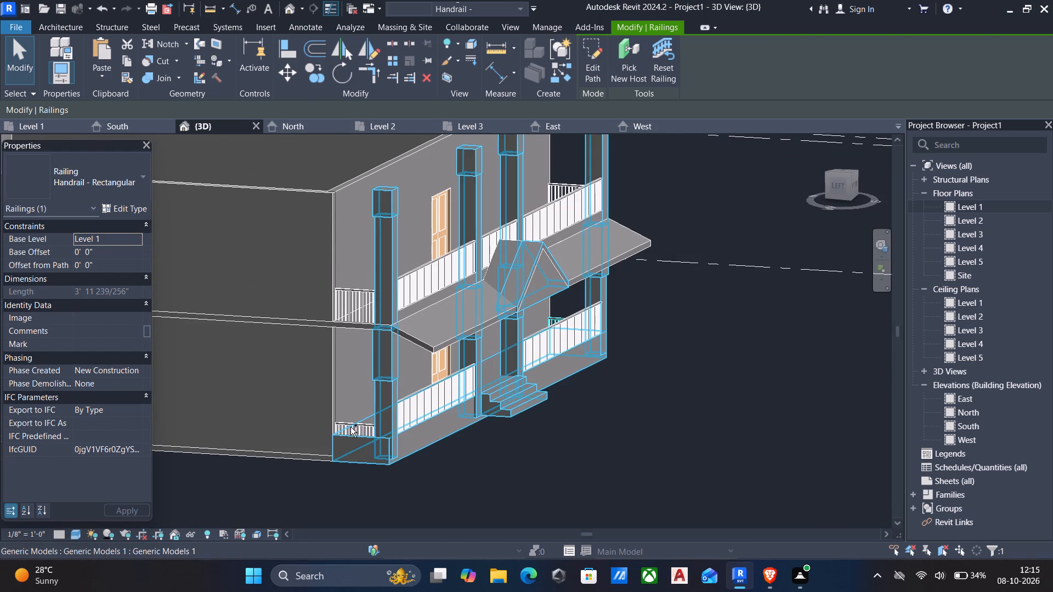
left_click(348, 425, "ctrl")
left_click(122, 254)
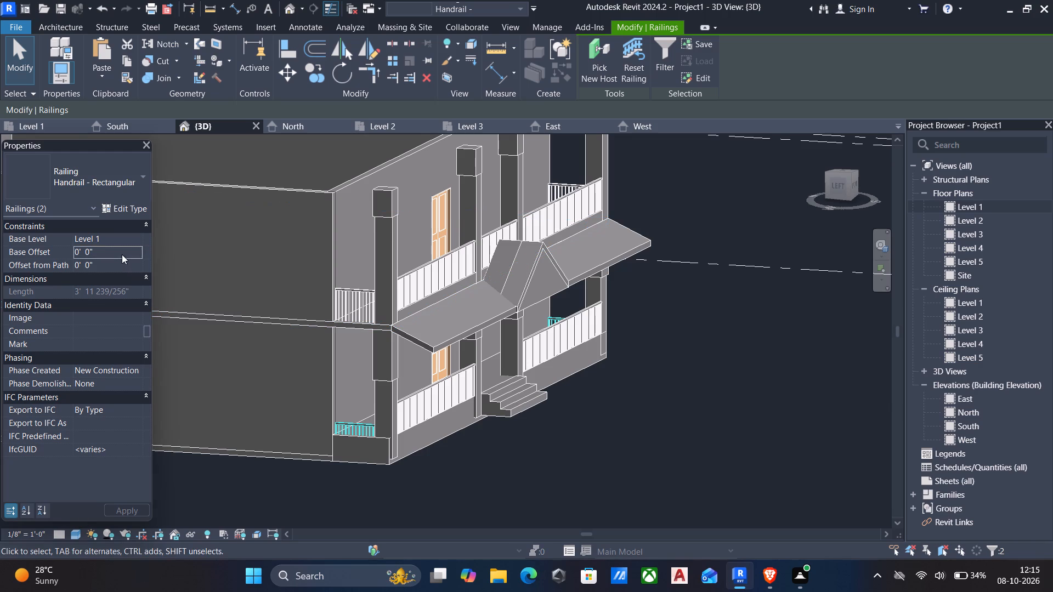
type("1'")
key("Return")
Set the Base Offset of both Level 1 end railings, at the east and west ends of the porch, to 2'.
left_click(98, 251)
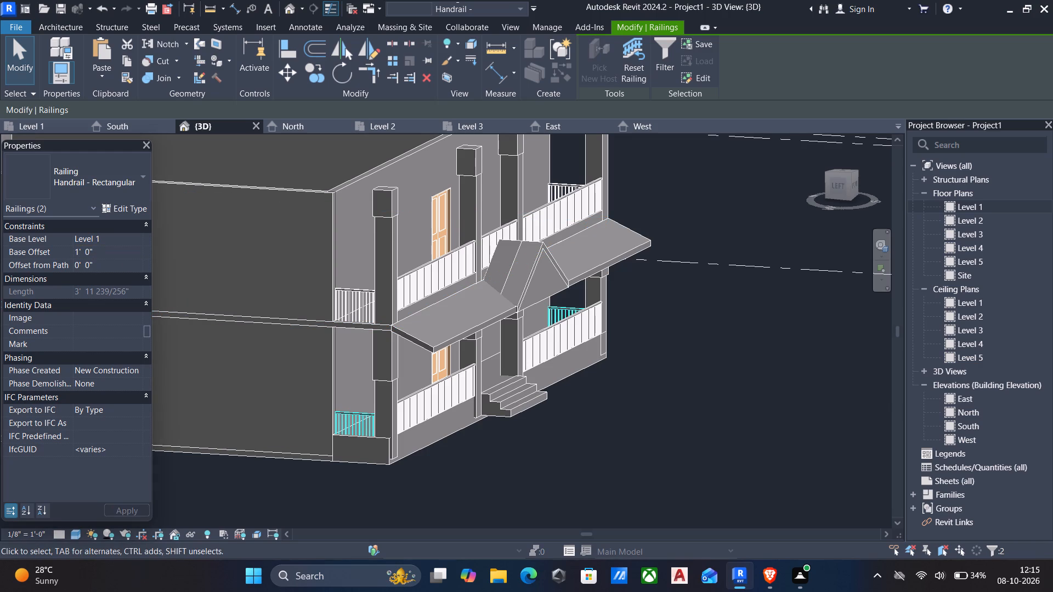
key("BackSpace")
key("BackSpace")
key("BackSpace")
key("BackSpace")
key("BackSpace")
key("BackSpace")
key("BackSpace")
type("2'")
key("Return")
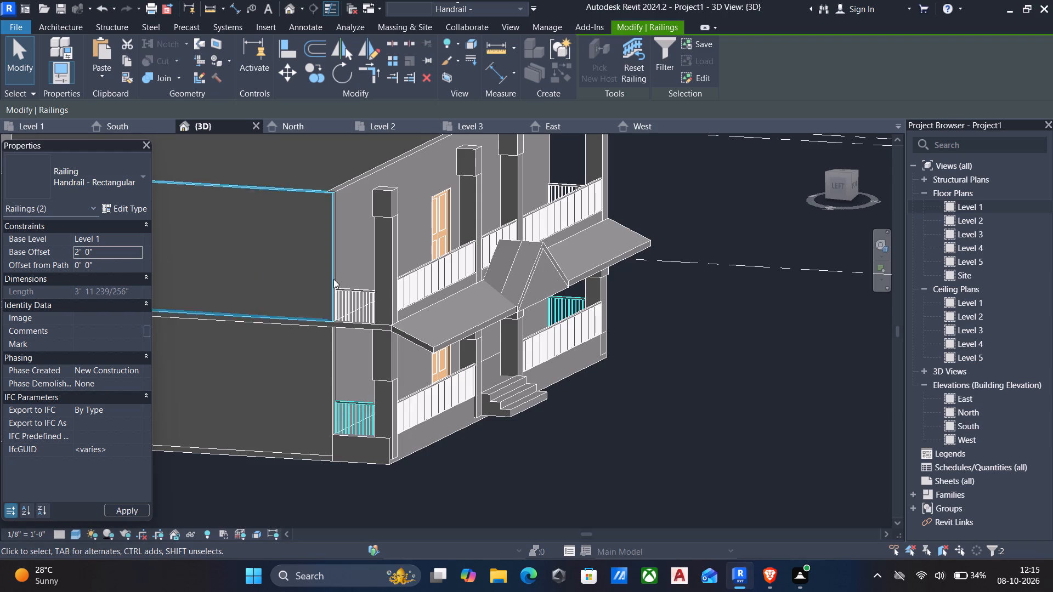
key("Escape")
scroll(393, 284, "down", 6)
middle_click_drag(393, 284, 293, 305)
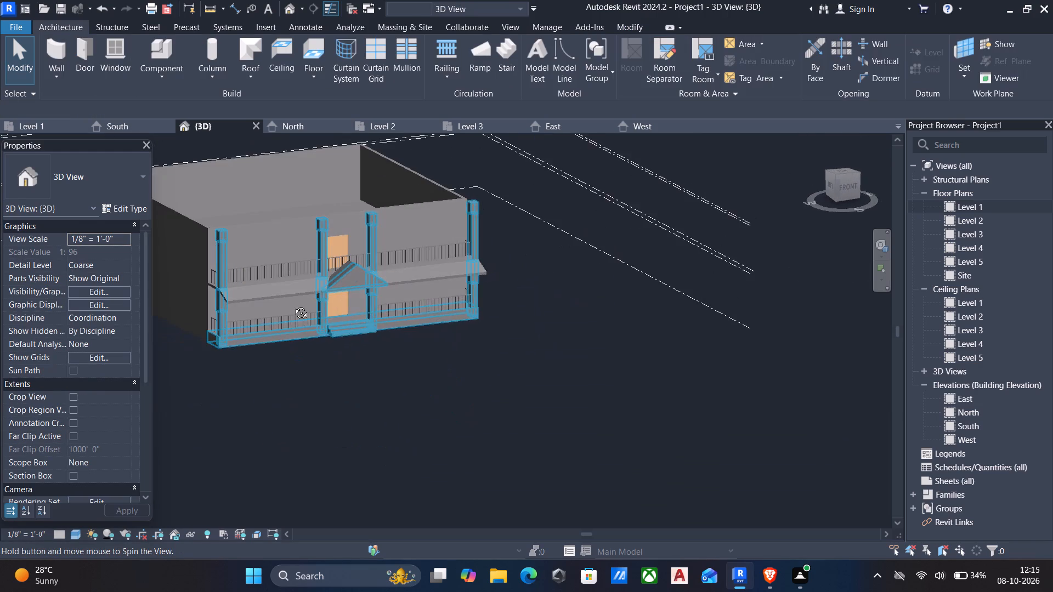
middle_click_drag(293, 305, 371, 239)
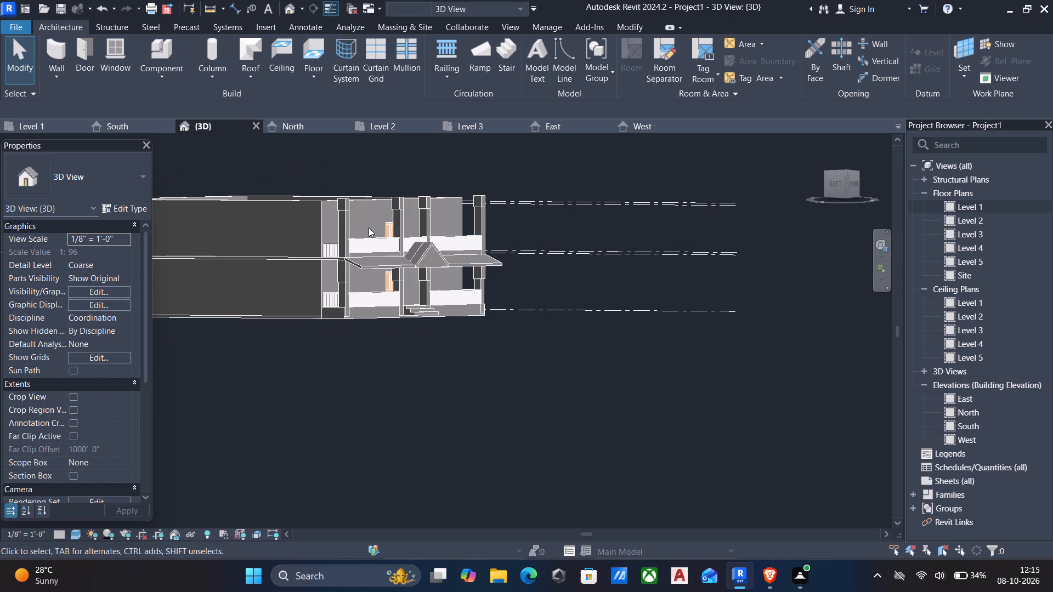
Examine the porch and its end railings from several sides in 3D and in the East and North elevations.
scroll(358, 289, "down", 2)
scroll(396, 314, "down", 1)
middle_click_drag(403, 316, 331, 338, "shift")
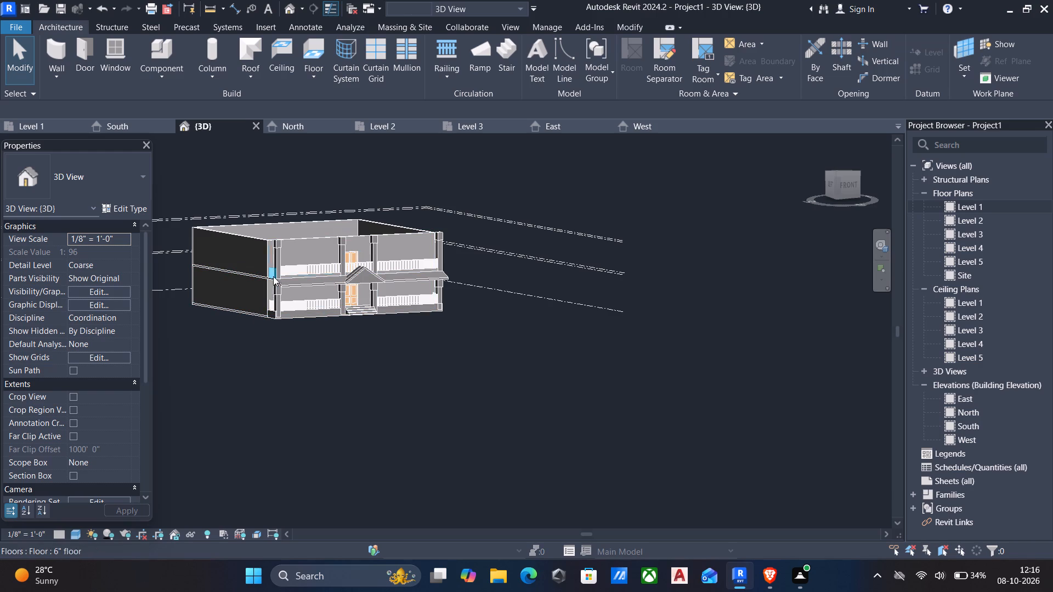
scroll(259, 270, "down", 2)
middle_click_drag(259, 270, 247, 276, "shift")
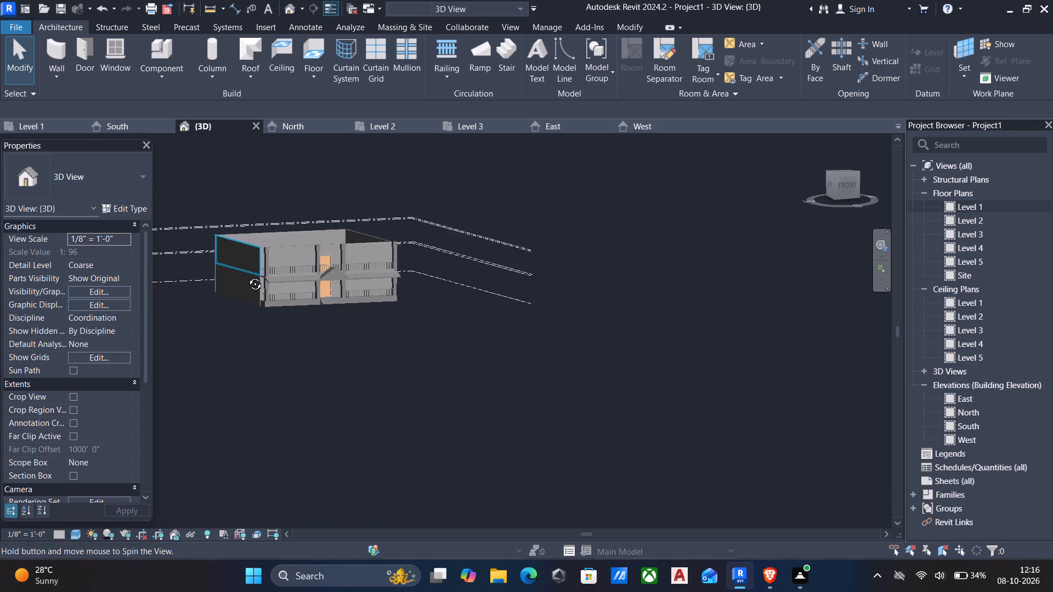
middle_click_drag(247, 276, 337, 272, "shift")
scroll(335, 279, "up", 4)
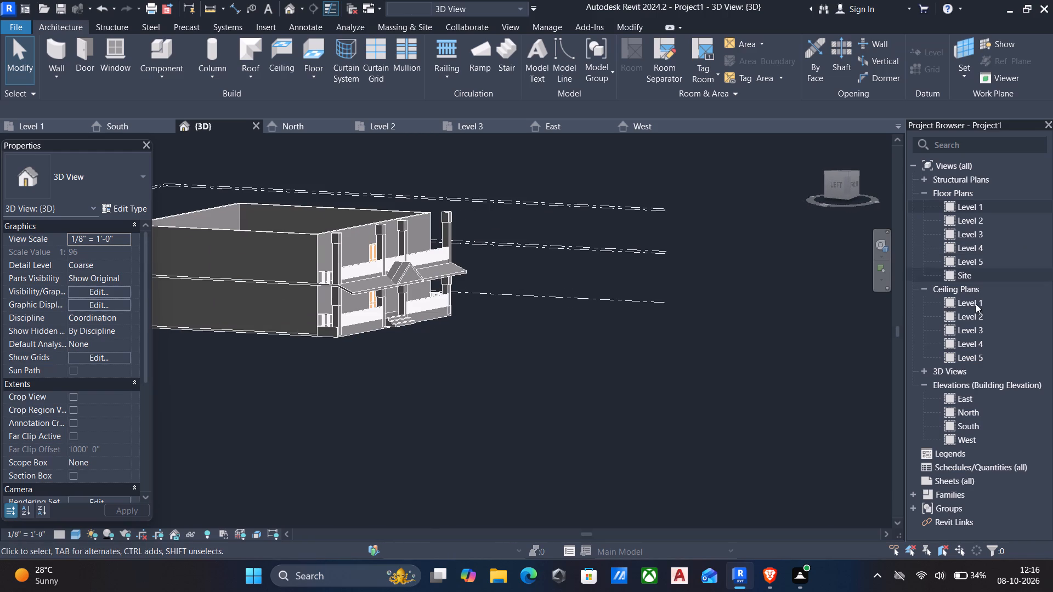
double_click(965, 397)
scroll(536, 310, "up", 5)
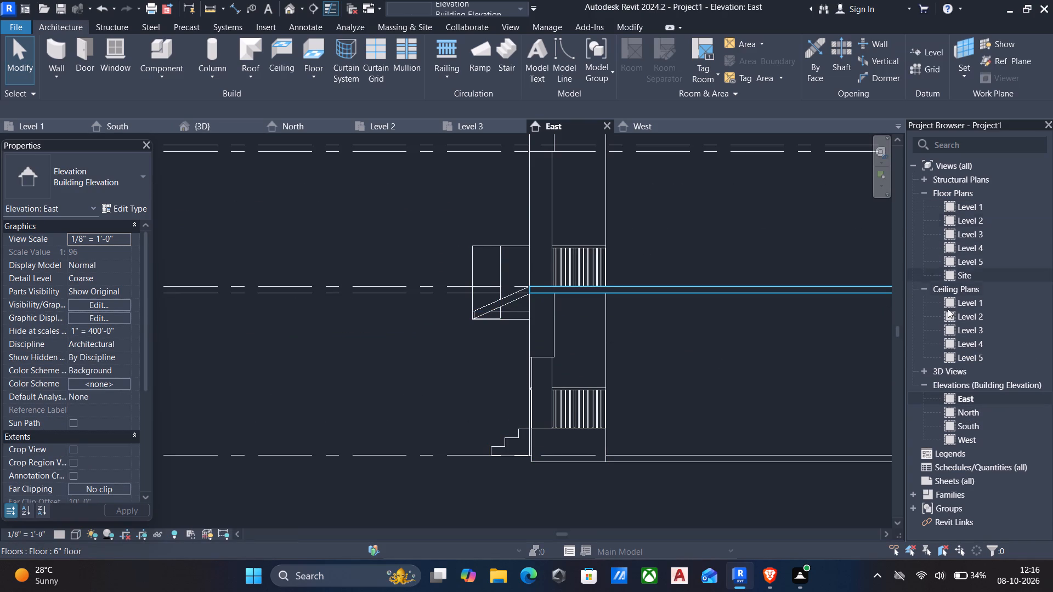
double_click(971, 409)
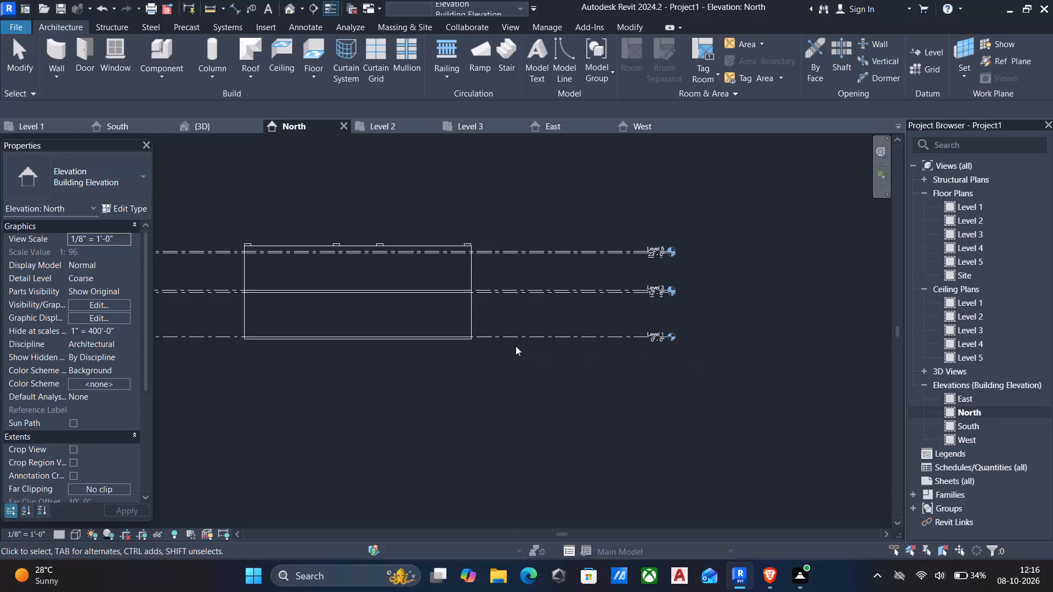
In the South elevation, start a Roof by Extrusion on the front porch roof's fascia plane, referenced to Level 5 with 0' 0" offset.
double_click(980, 428)
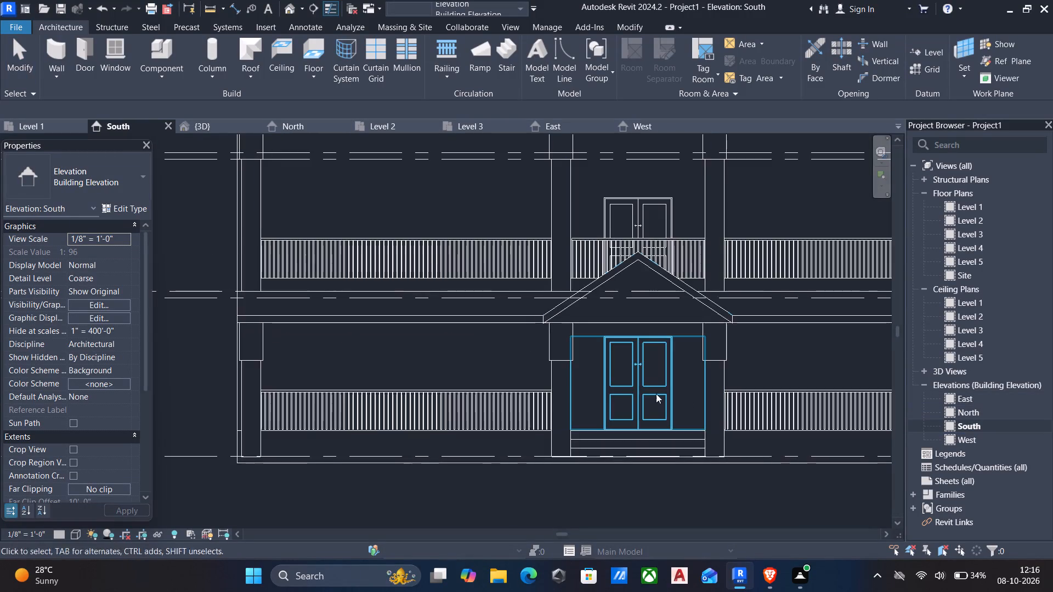
scroll(631, 389, "down", 6)
scroll(837, 383, "down", 3)
middle_click_drag(839, 383, 830, 384)
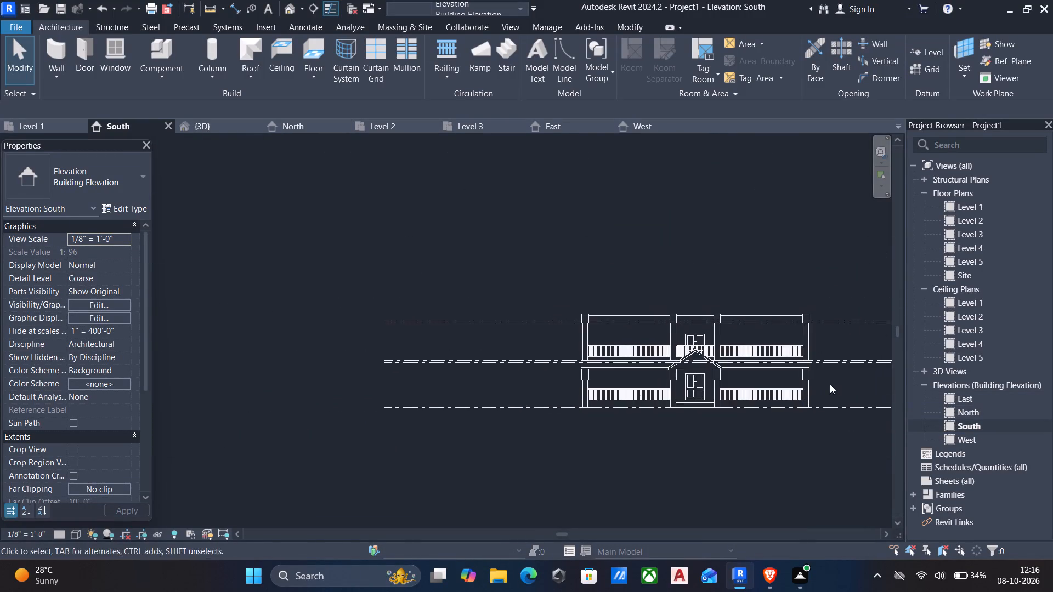
scroll(571, 387, "up", 6)
scroll(713, 361, "up", 5)
scroll(714, 369, "down", 1)
middle_click_drag(694, 377, 509, 377)
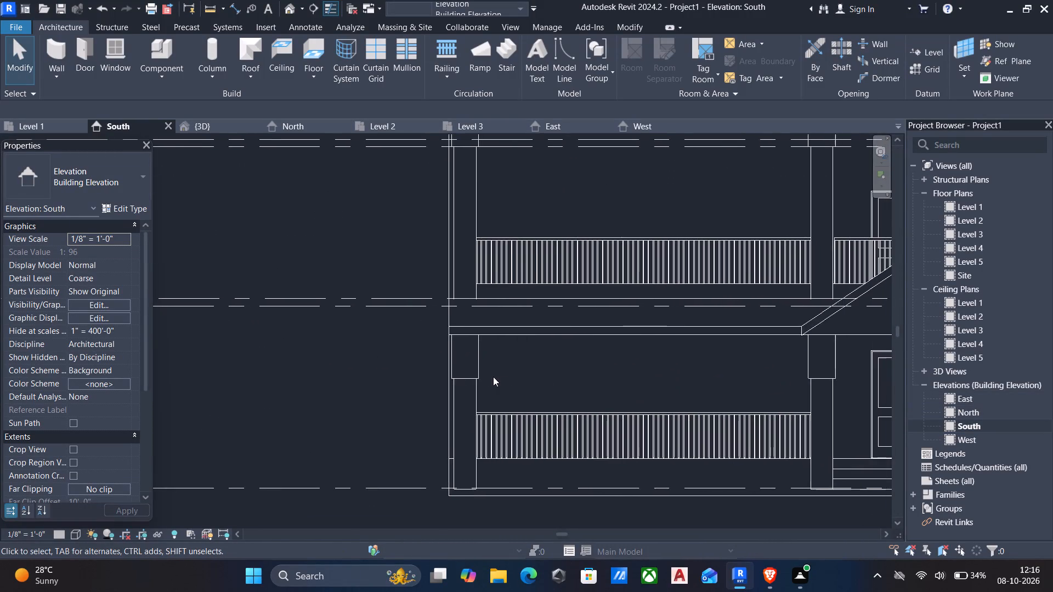
scroll(486, 370, "down", 3)
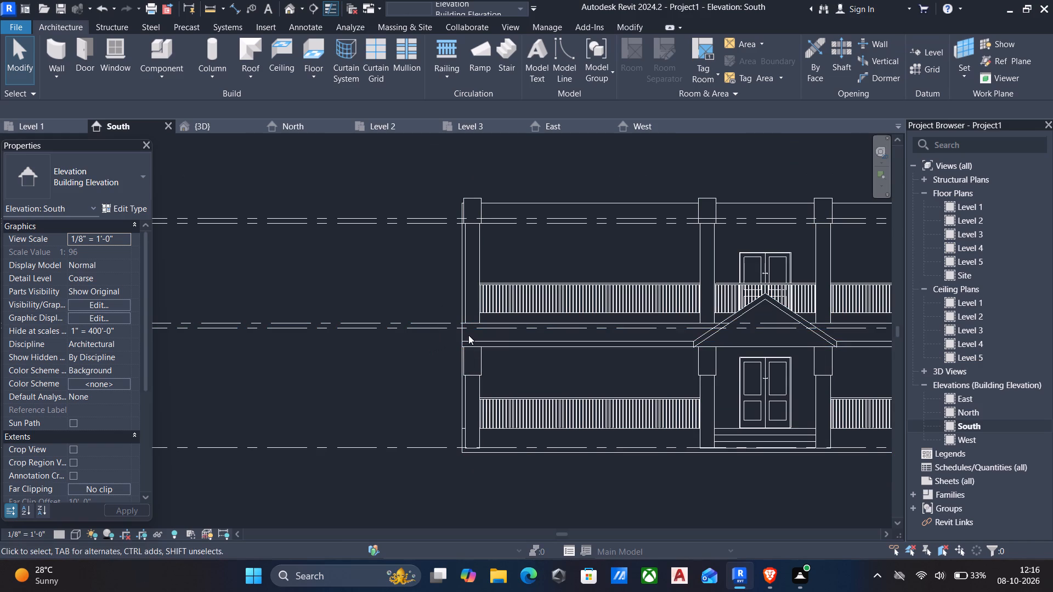
left_click(63, 26)
left_click(242, 72)
left_click(280, 121)
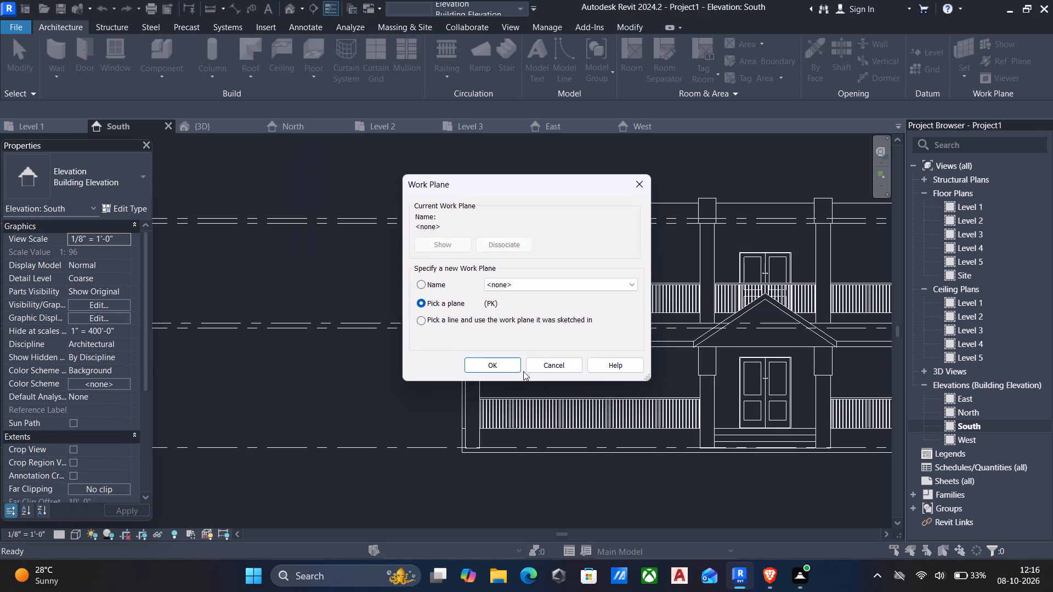
left_click(508, 358)
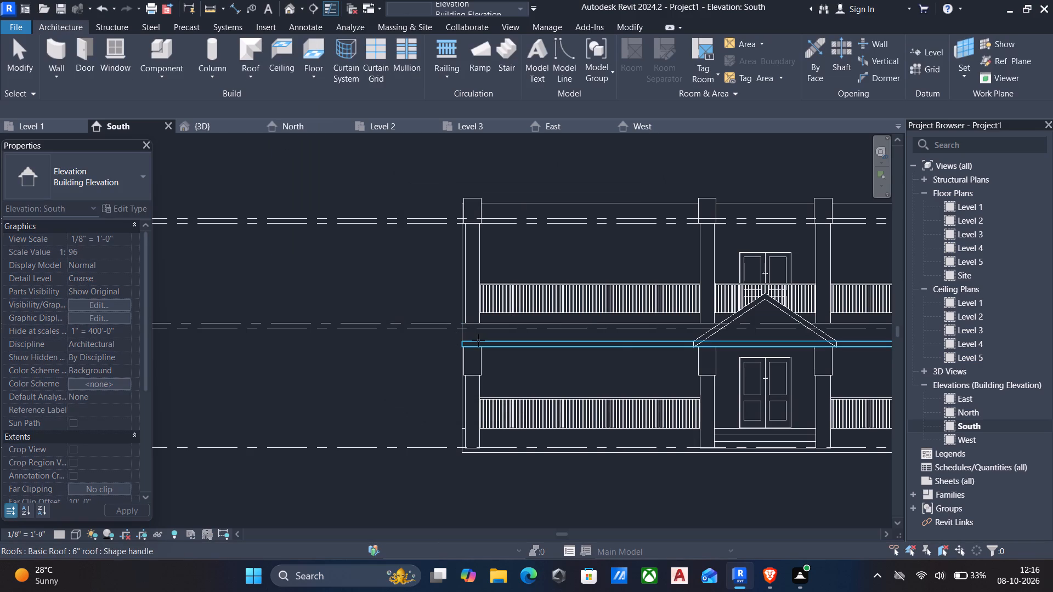
left_click(478, 340)
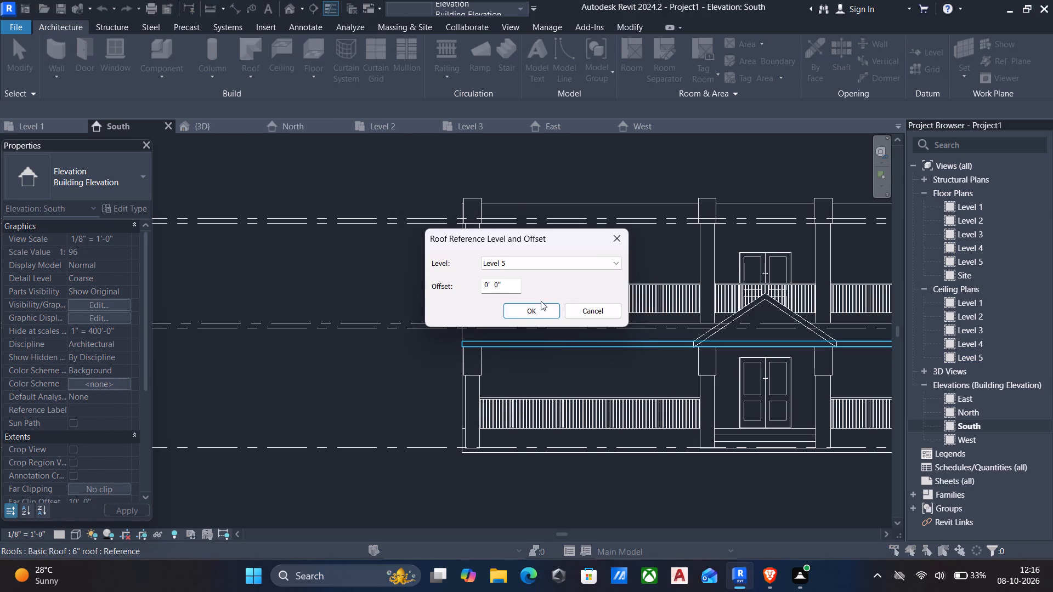
left_click(526, 313)
Sketch a profile line about 3'-3" long, sloping outward and down at 45° from the upper floor's west corner, and finish the roof.
scroll(448, 357, "up", 4)
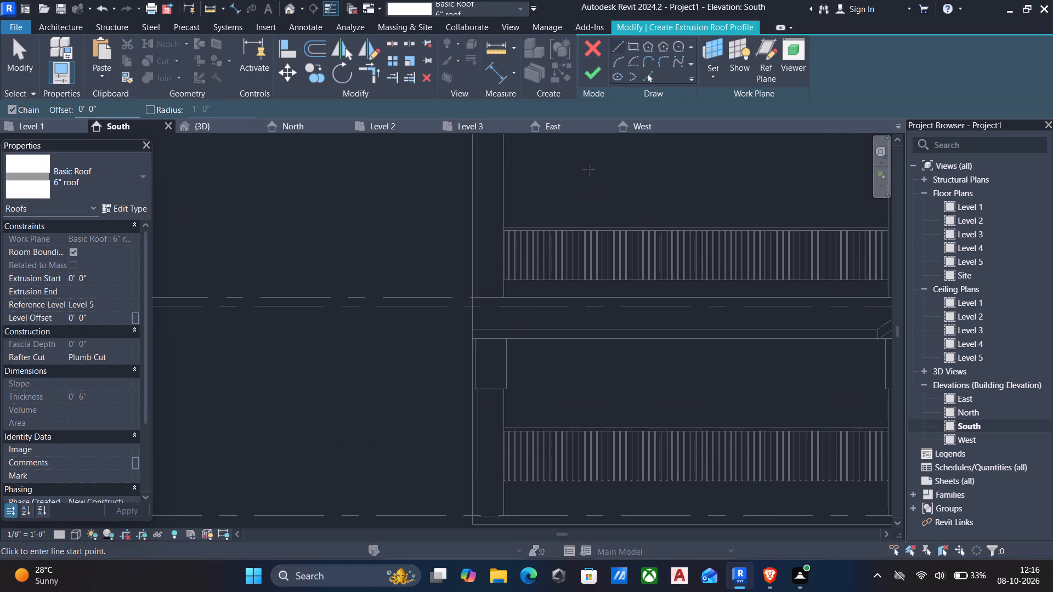
left_click(618, 45)
scroll(470, 328, "up", 5)
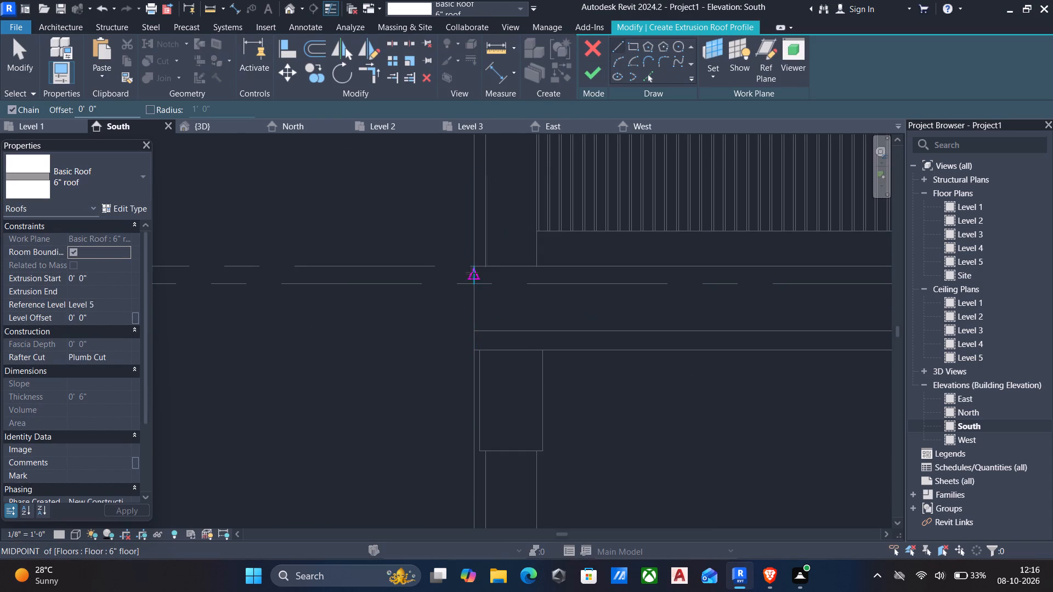
left_click(473, 271)
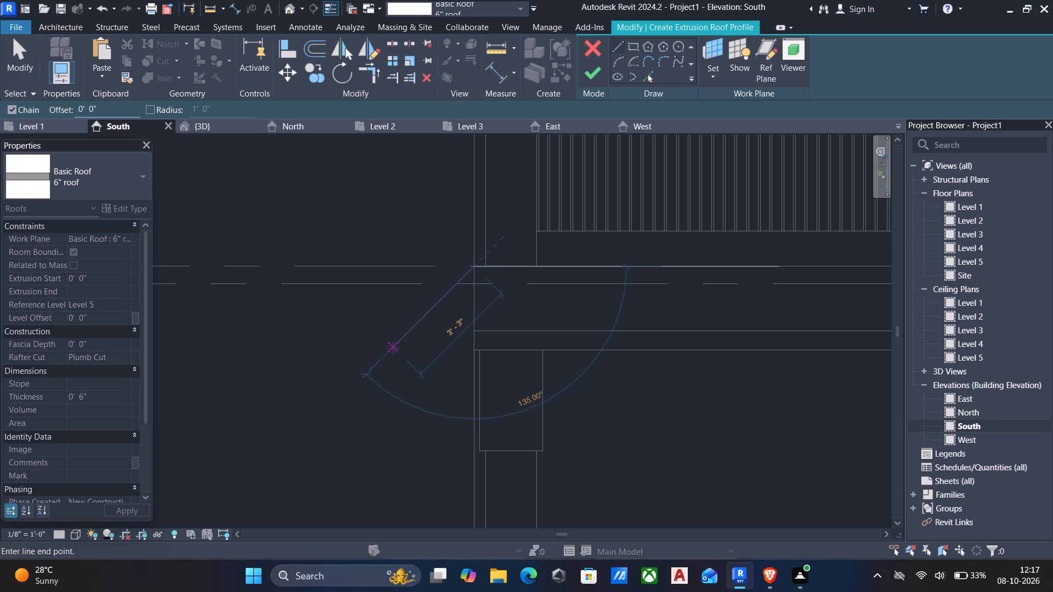
left_click(394, 348)
key("Escape")
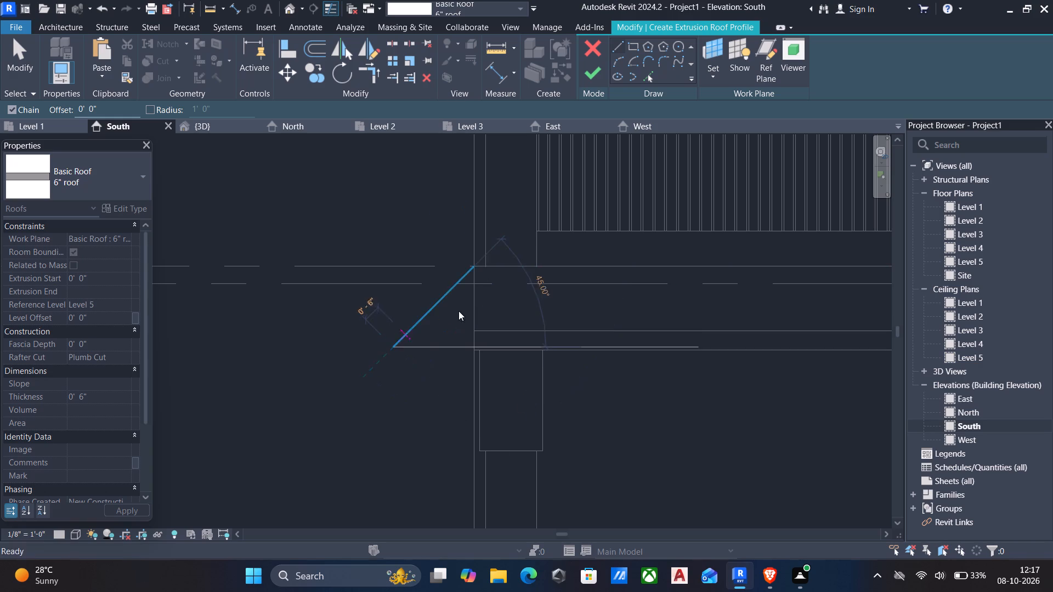
left_click(588, 77)
Inspect the new west side roof in 3D, especially where its front end meets the front porch roof at the corner.
scroll(563, 137, "down", 7)
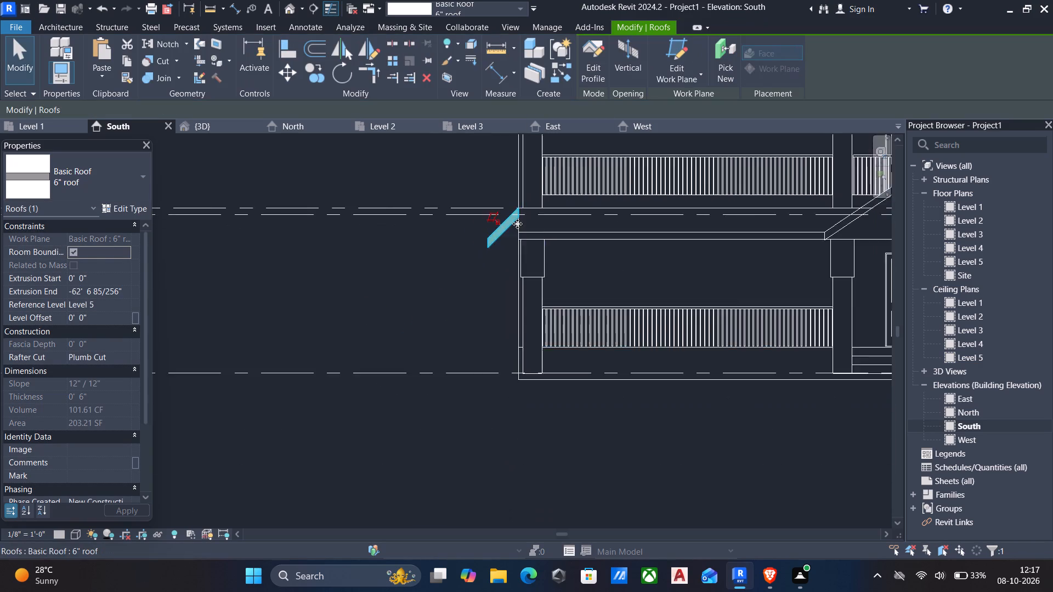
scroll(515, 232, "down", 3)
middle_click_drag(513, 235, 553, 246, "shift")
scroll(558, 249, "up", 1)
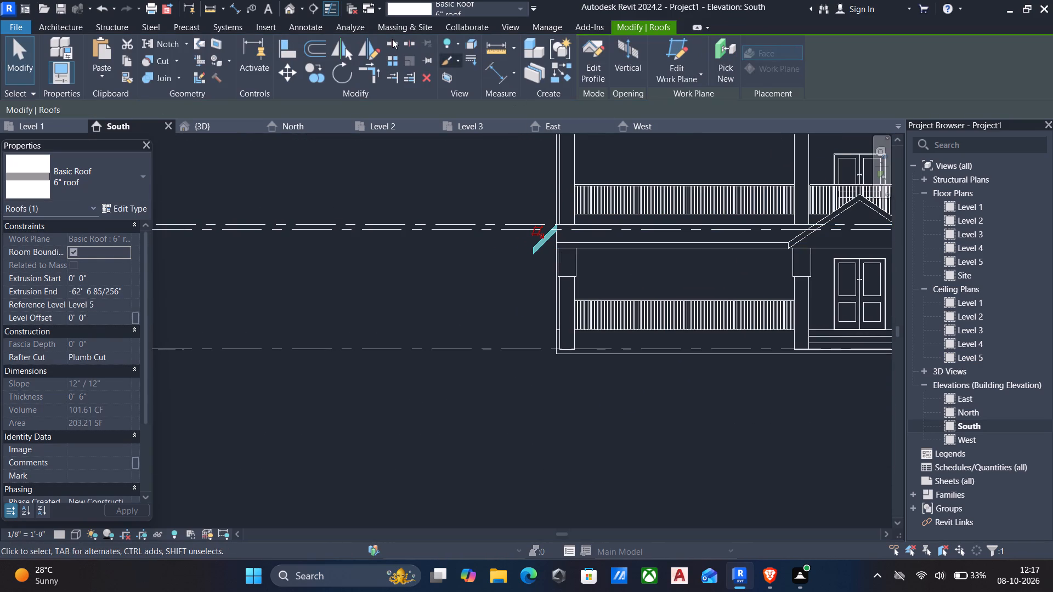
left_click(284, 12)
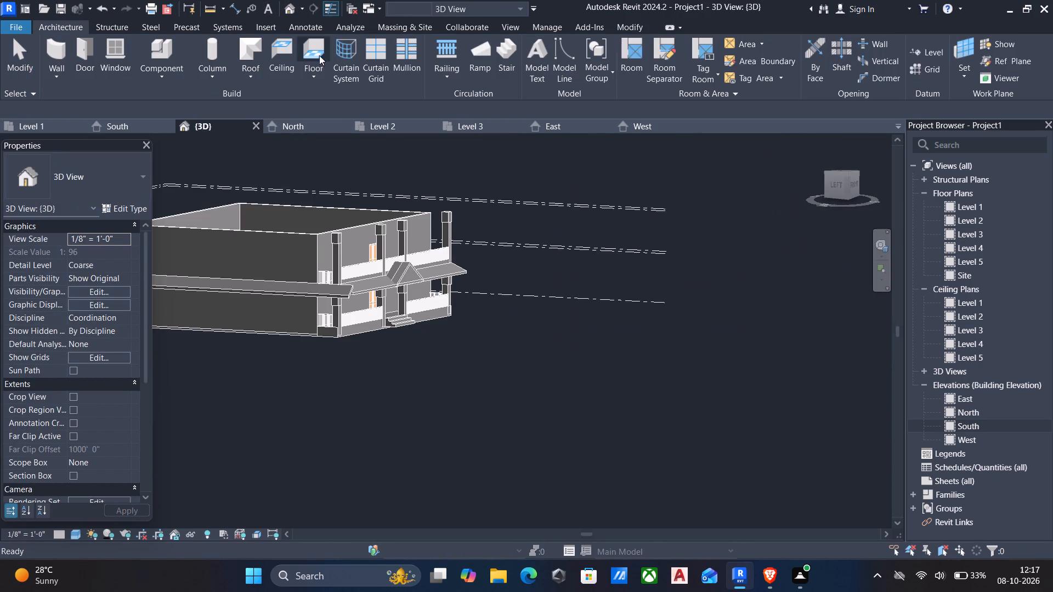
middle_click_drag(391, 266, 447, 274, "shift")
scroll(393, 266, "down", 1, "shift")
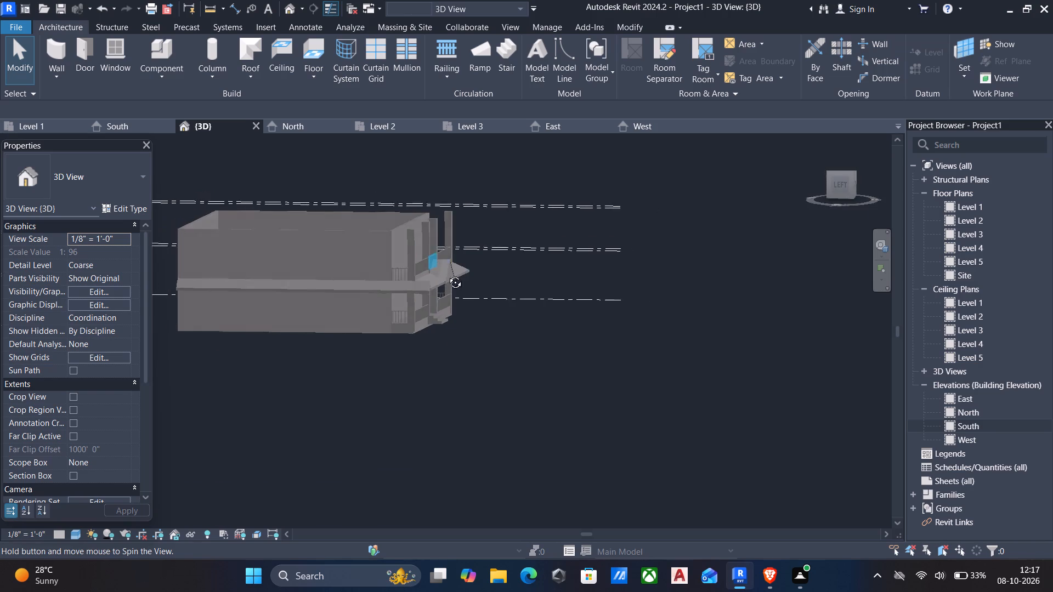
middle_click_drag(447, 274, 401, 325, "shift")
scroll(401, 325, "up", 6)
scroll(408, 358, "down", 1)
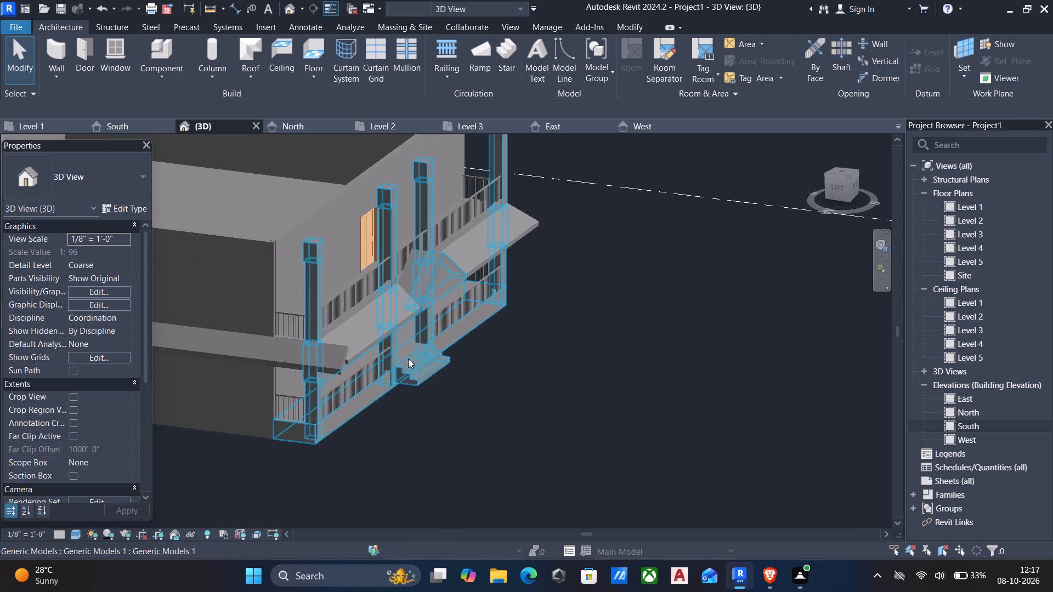
middle_click_drag(408, 358, 489, 309)
scroll(487, 310, "up", 6)
middle_click_drag(485, 328, 603, 305)
scroll(603, 305, "up", 4)
scroll(569, 348, "down", 1)
middle_click_drag(569, 348, 483, 358)
scroll(480, 358, "up", 1, "shift")
scroll(475, 352, "down", 11)
middle_click_drag(521, 355, 638, 364)
scroll(443, 355, "up", 1)
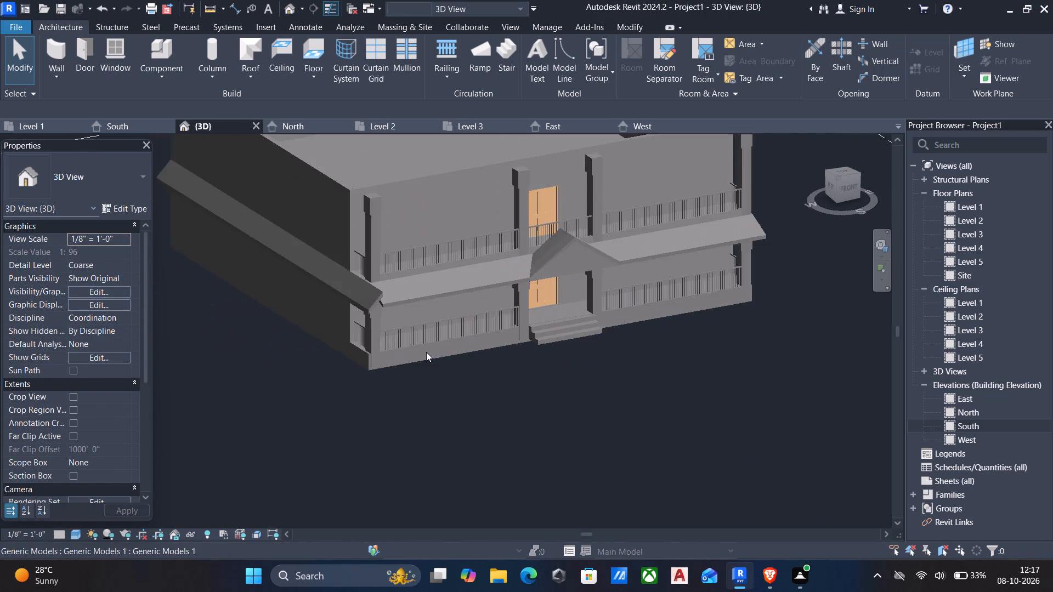
middle_click_drag(425, 352, 560, 373)
scroll(554, 365, "up", 5)
scroll(545, 355, "down", 3)
middle_click_drag(540, 358, 550, 355, "shift")
scroll(541, 335, "up", 5)
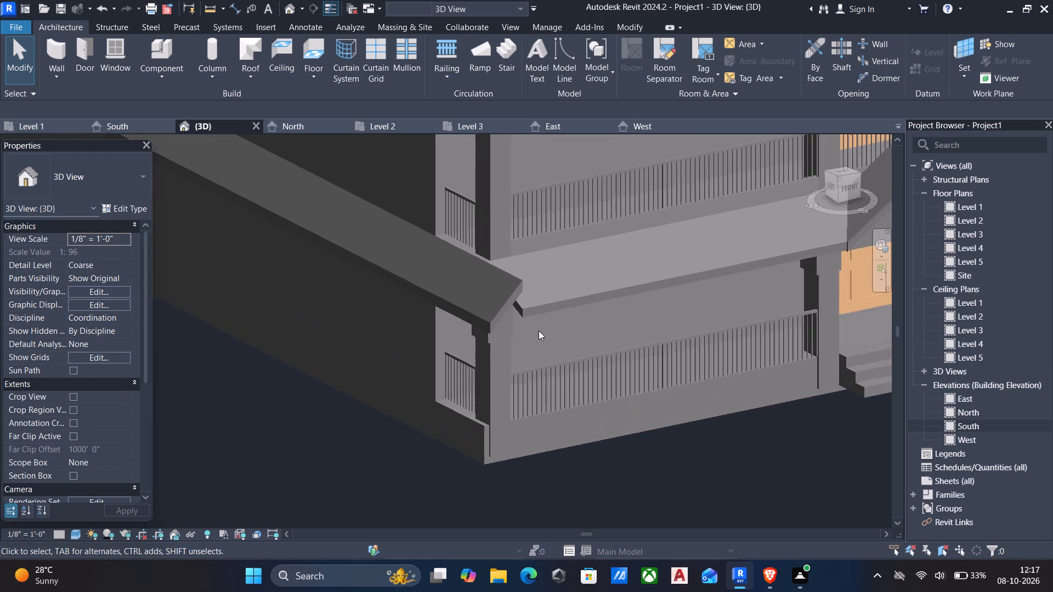
Pull the front end of the west side roof back along the wall to the house corner, clear of the front porch roof.
left_click(501, 306)
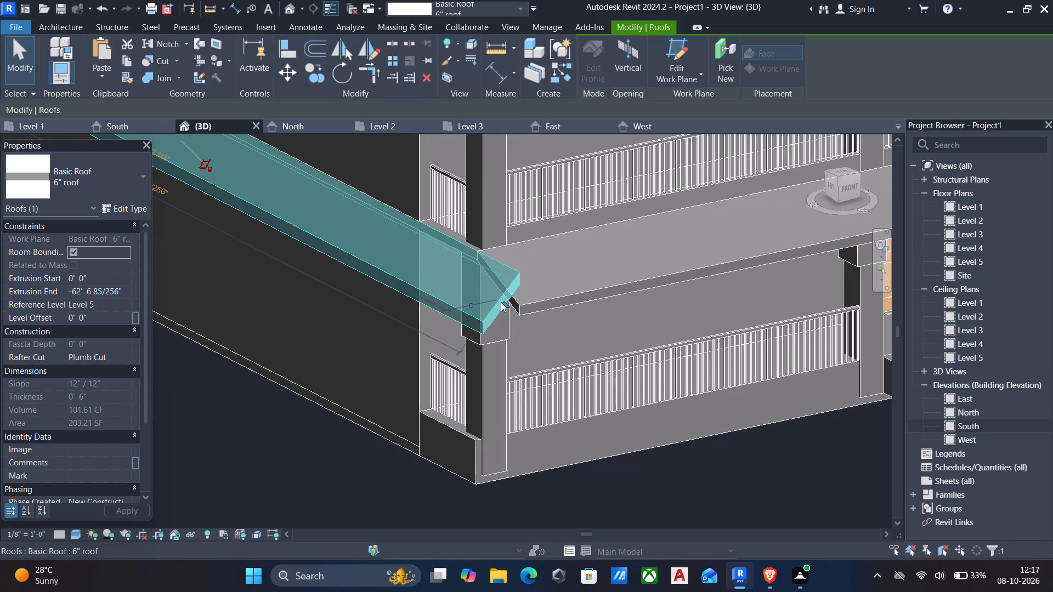
left_click_drag(502, 303, 381, 282)
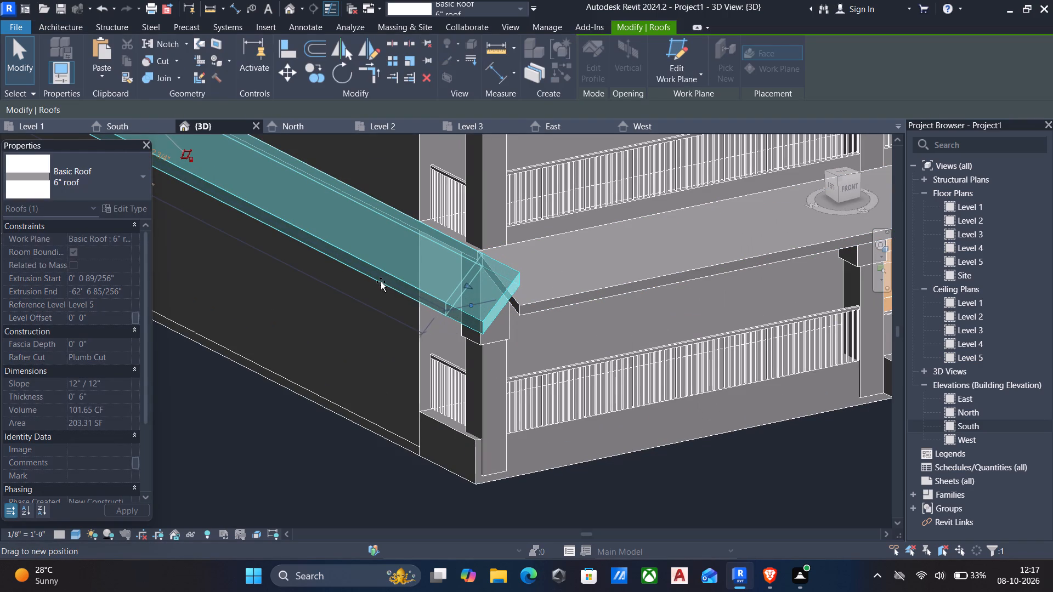
left_click_drag(381, 282, 366, 275)
key("Escape")
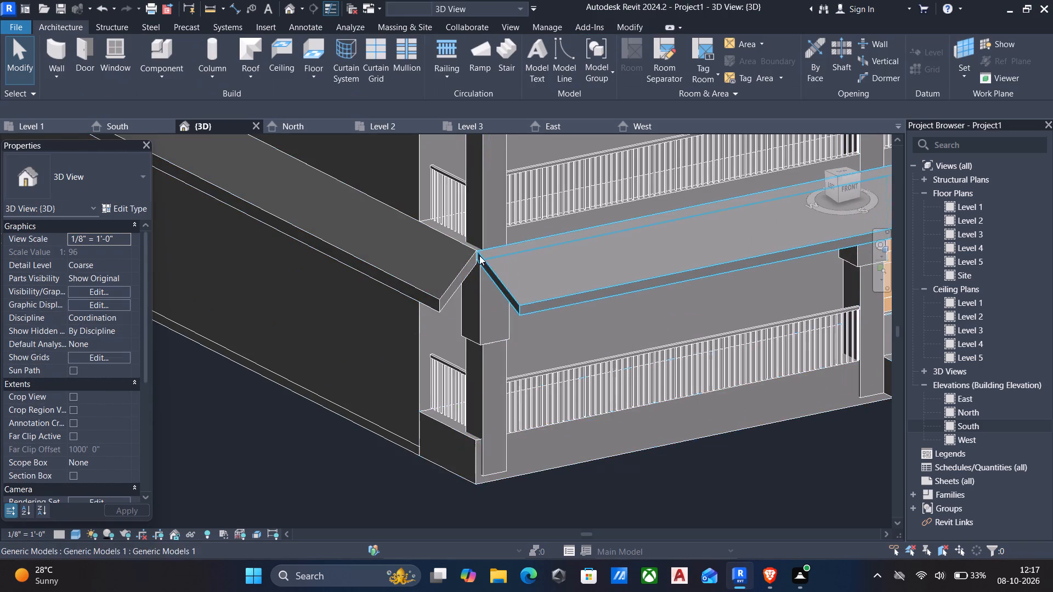
Shorten the front porch roof at its west end to an extrusion end of about -60' 7 3/4".
scroll(479, 254, "up", 11)
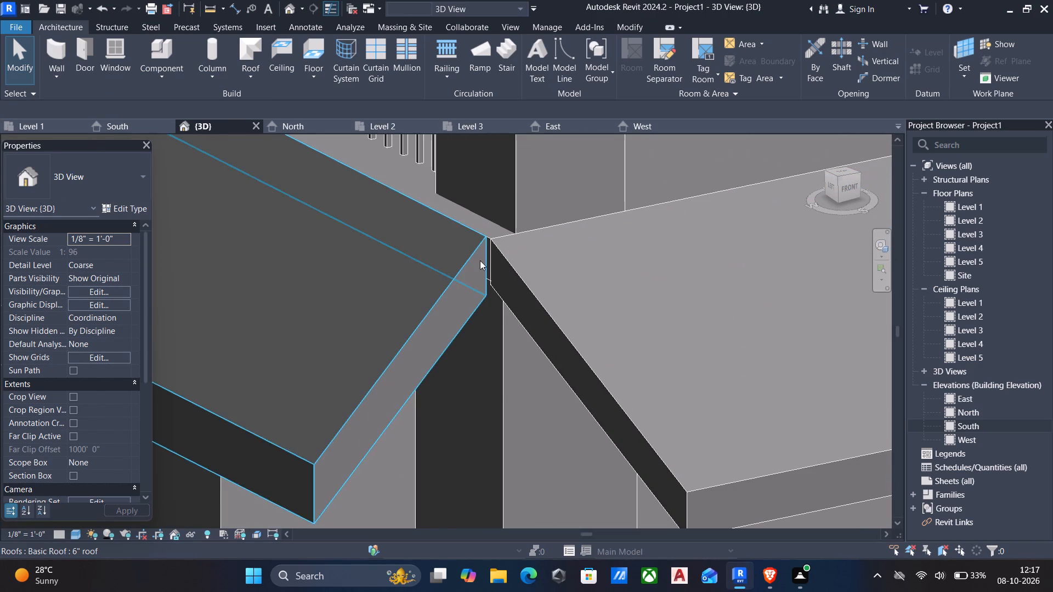
scroll(479, 260, "up", 5)
left_click(527, 249)
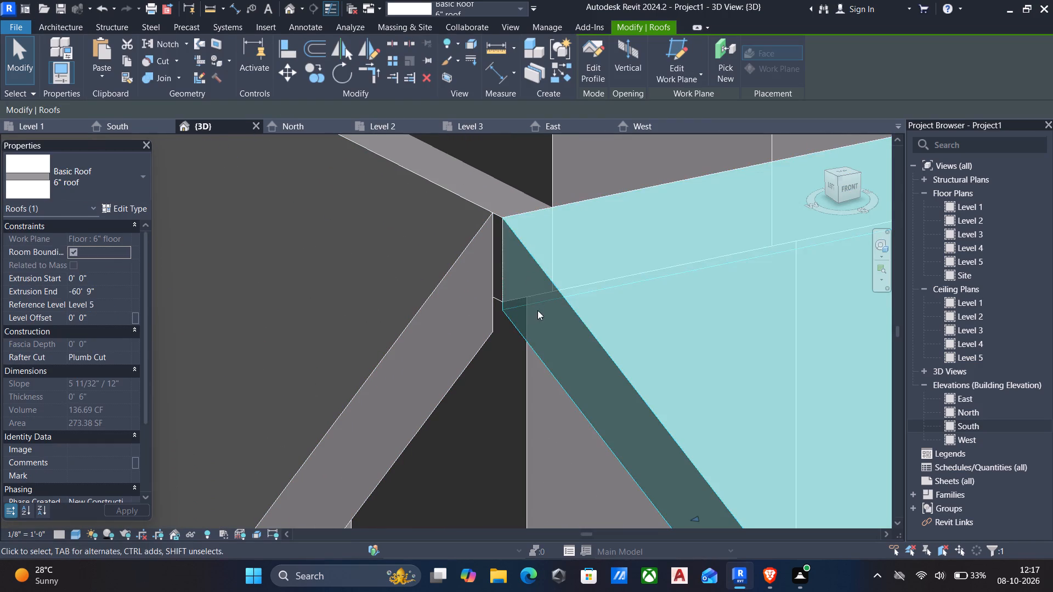
scroll(552, 325, "down", 6)
middle_click_drag(549, 326, 516, 261)
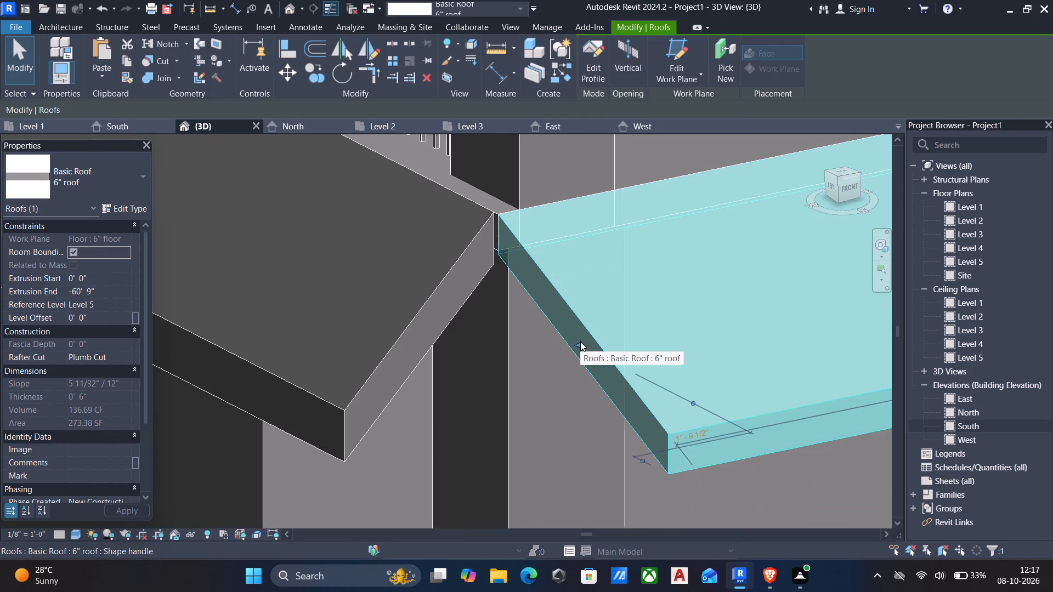
left_click_drag(580, 341, 590, 328)
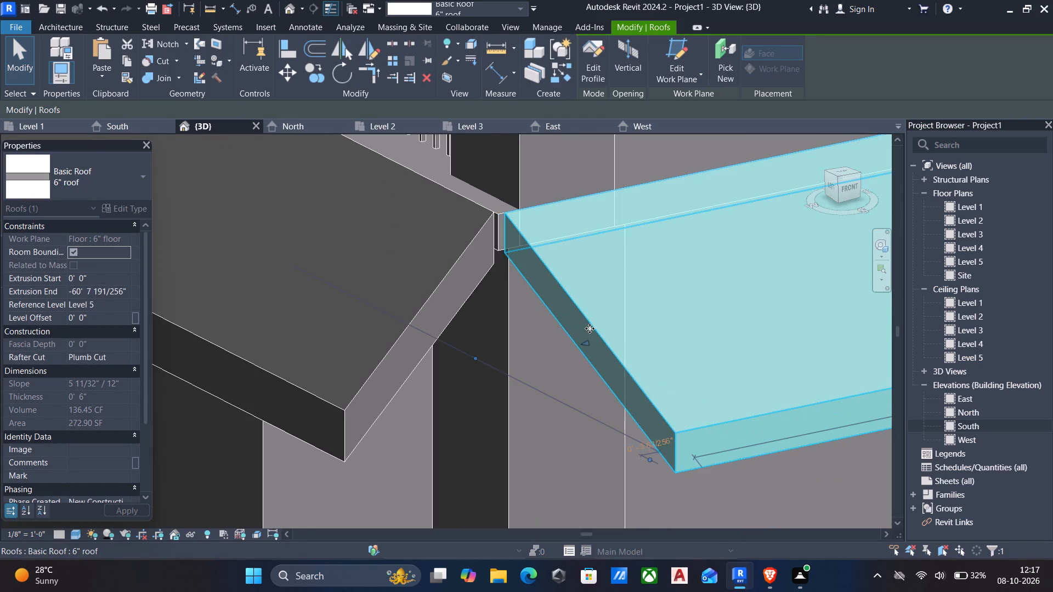
key("Escape")
Align the front end face of the west side roof to the upper floor slab's west edge face at the corner.
type("al")
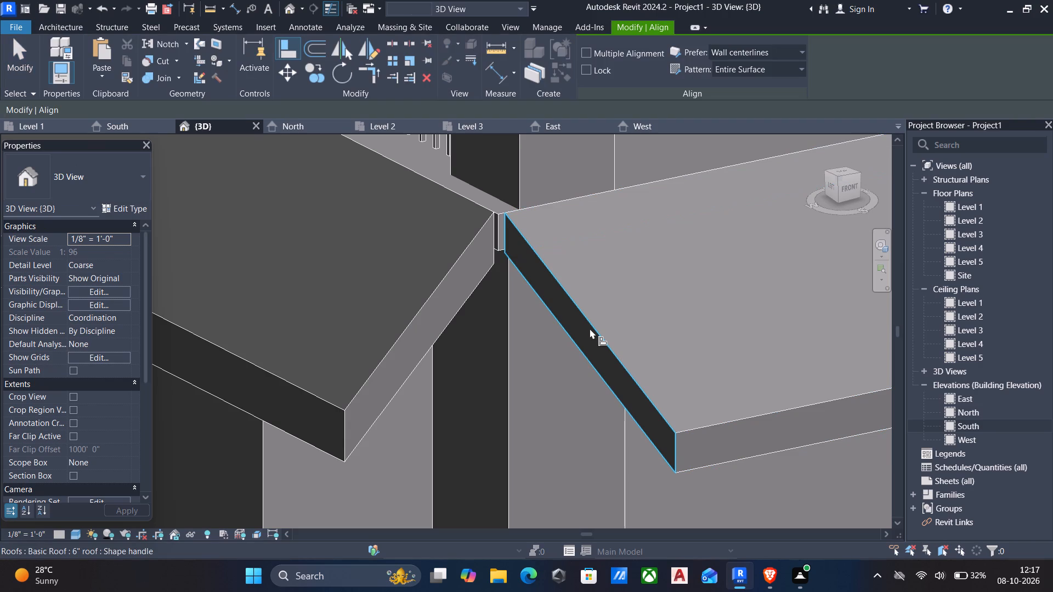
scroll(499, 235, "up", 4)
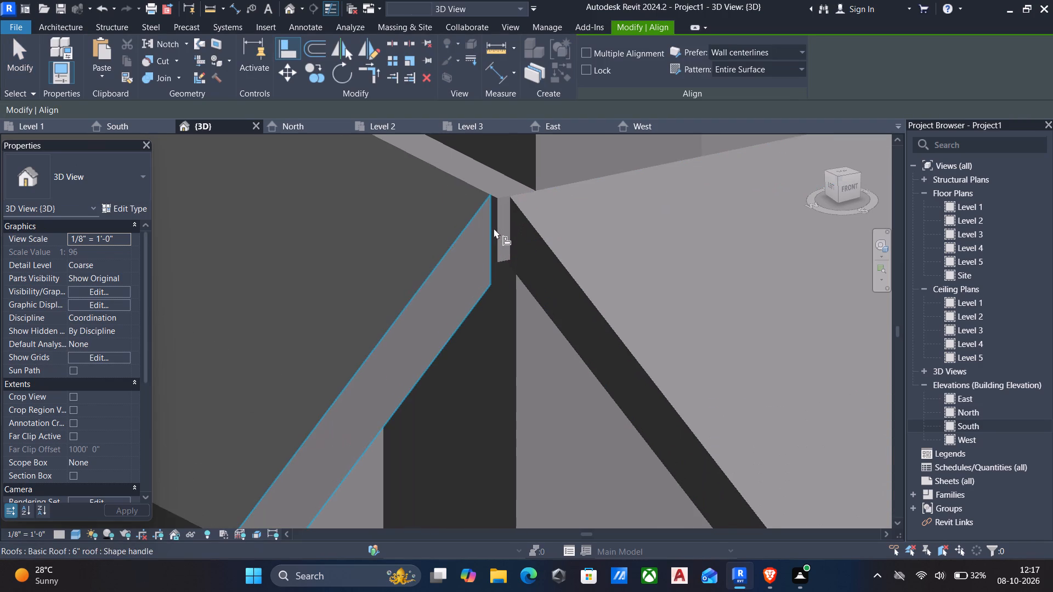
scroll(493, 223, "up", 3)
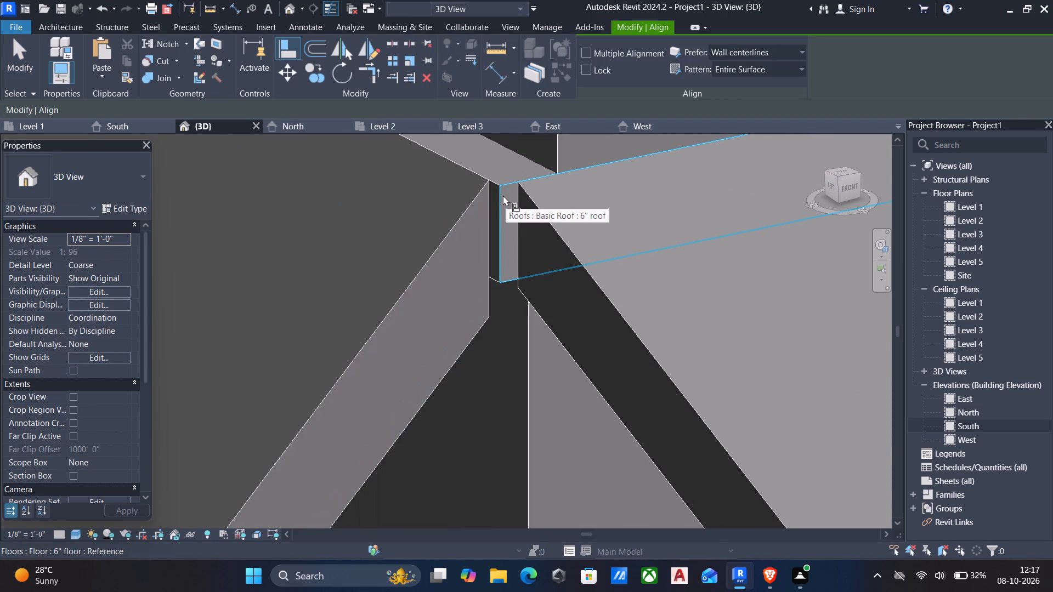
left_click(495, 200)
left_click(461, 220)
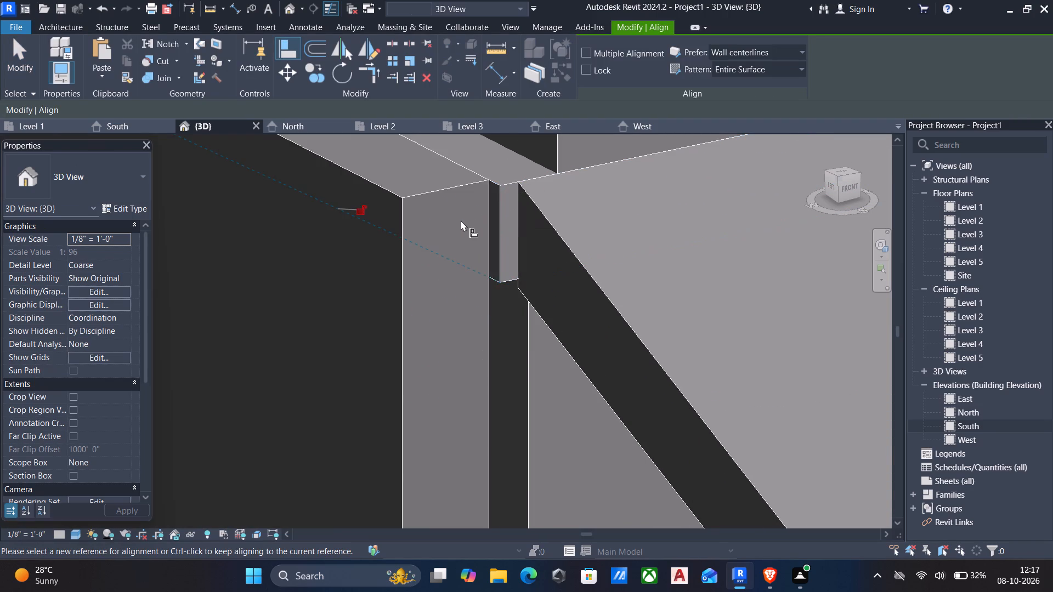
Undo the last alignment at the house corner.
scroll(463, 226, "down", 5)
key("ctrl+z")
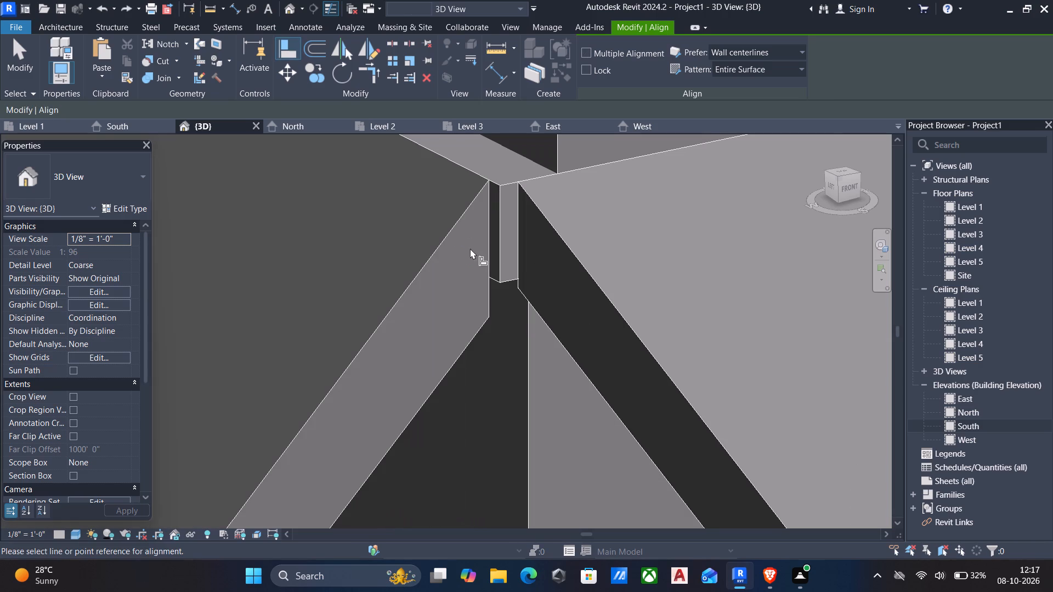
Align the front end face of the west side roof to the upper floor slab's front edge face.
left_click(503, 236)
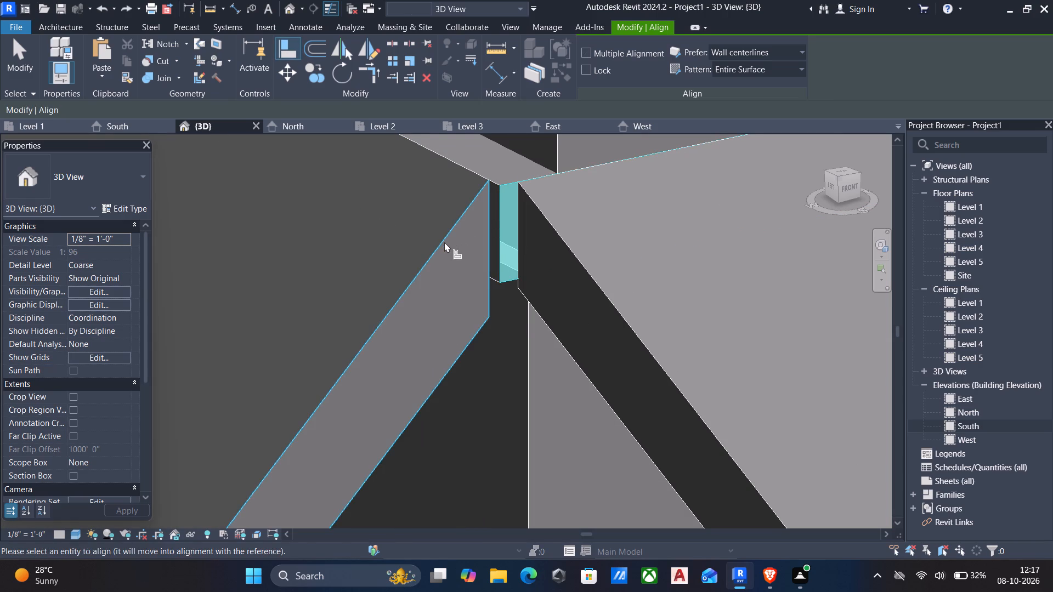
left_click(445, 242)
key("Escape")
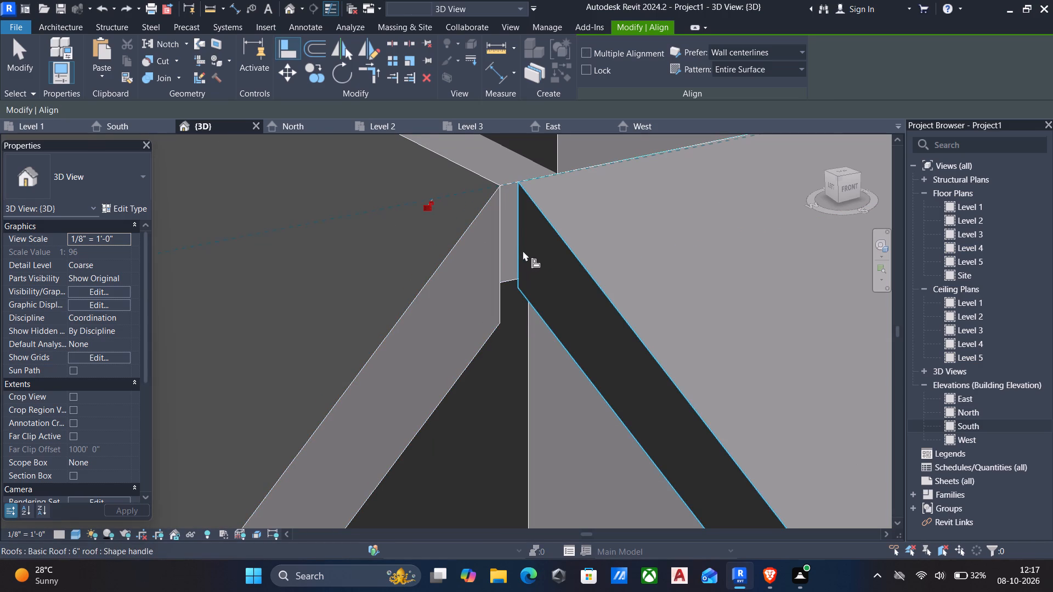
Examine in 3D how the ends of the west side roof and the front porch roof meet at the corner.
scroll(525, 256, "down", 5)
middle_click_drag(500, 288, 489, 290)
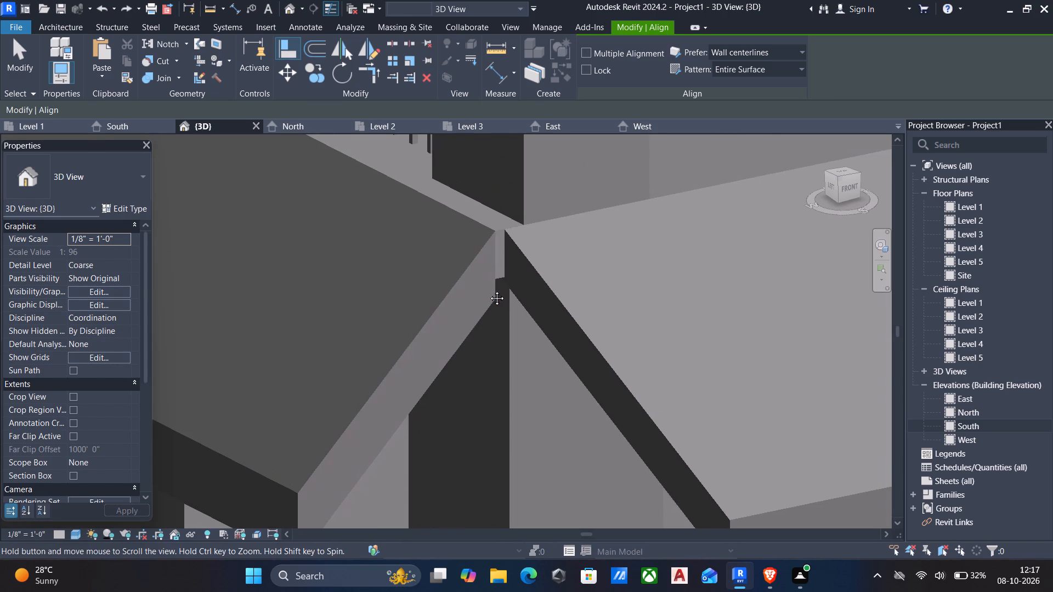
middle_click_drag(489, 290, 454, 295)
scroll(466, 289, "down", 13)
middle_click_drag(467, 292, 497, 311)
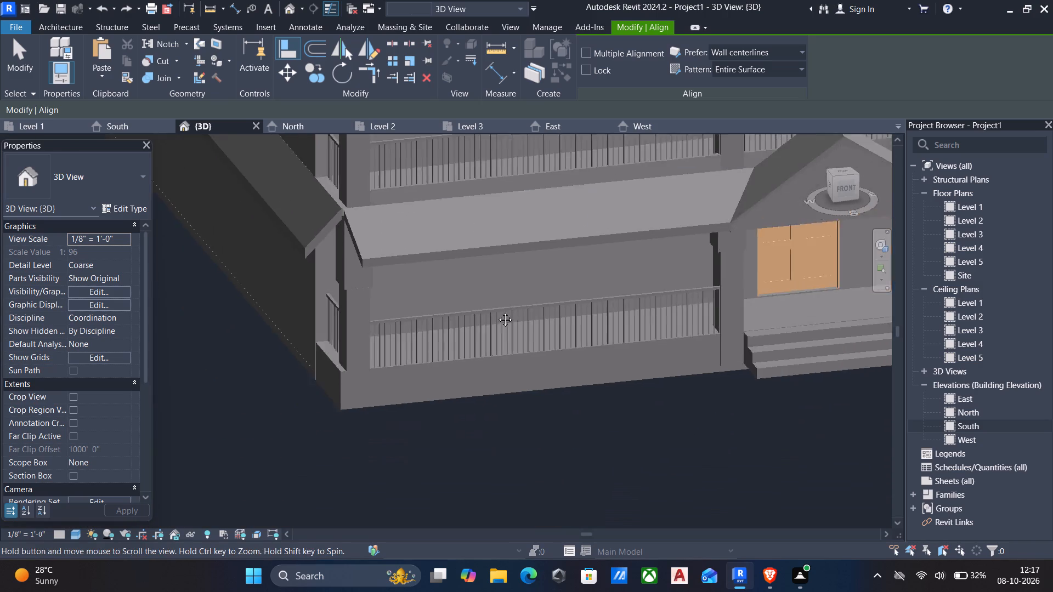
middle_click_drag(497, 311, 548, 331)
scroll(490, 277, "up", 5)
scroll(364, 205, "up", 4)
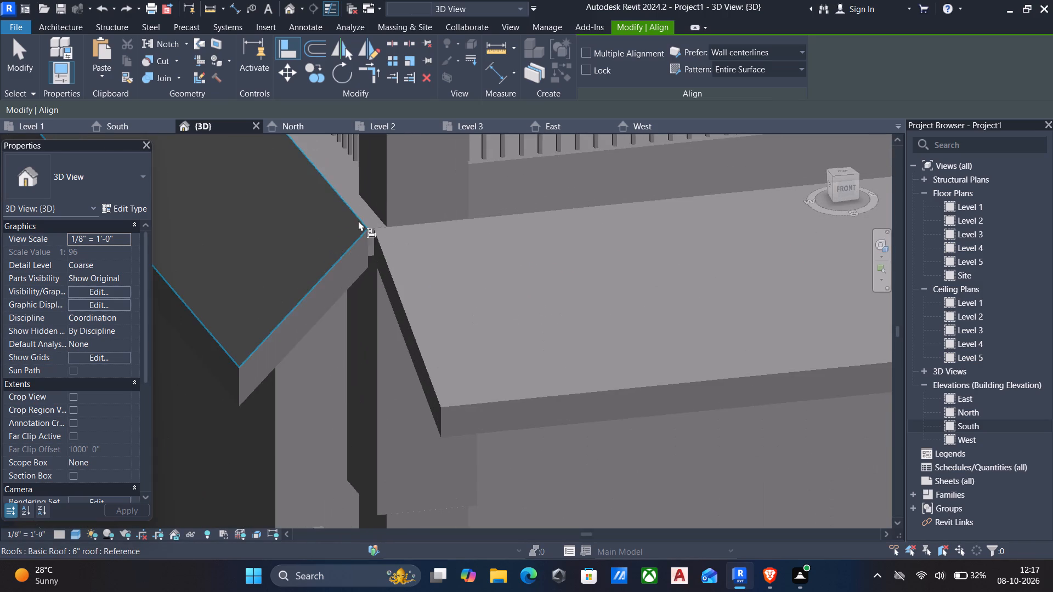
scroll(368, 228, "up", 2)
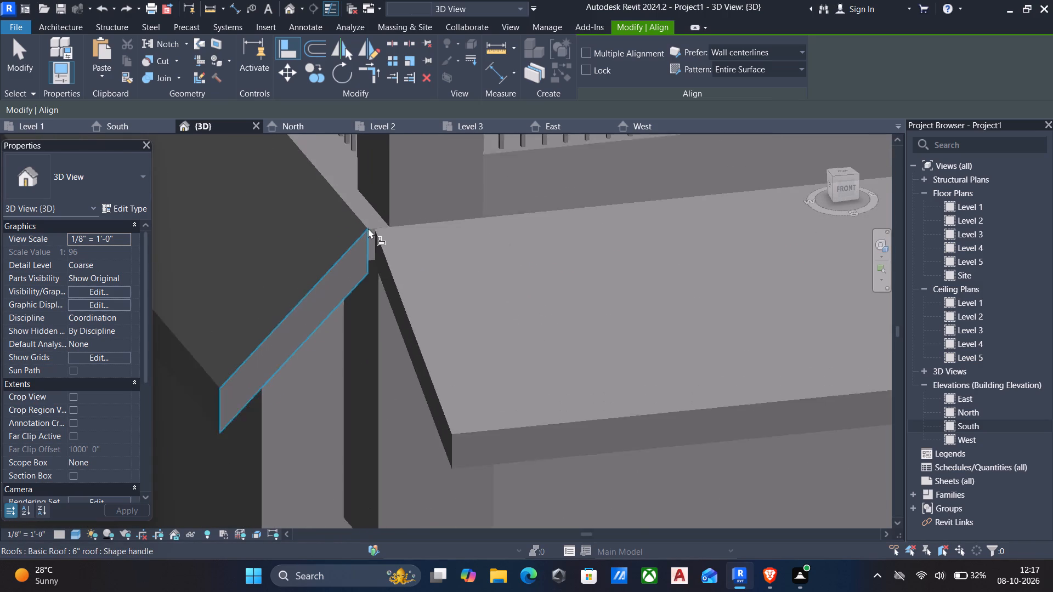
scroll(368, 228, "up", 3)
scroll(369, 233, "down", 5)
middle_click_drag(367, 242, 367, 241, "shift")
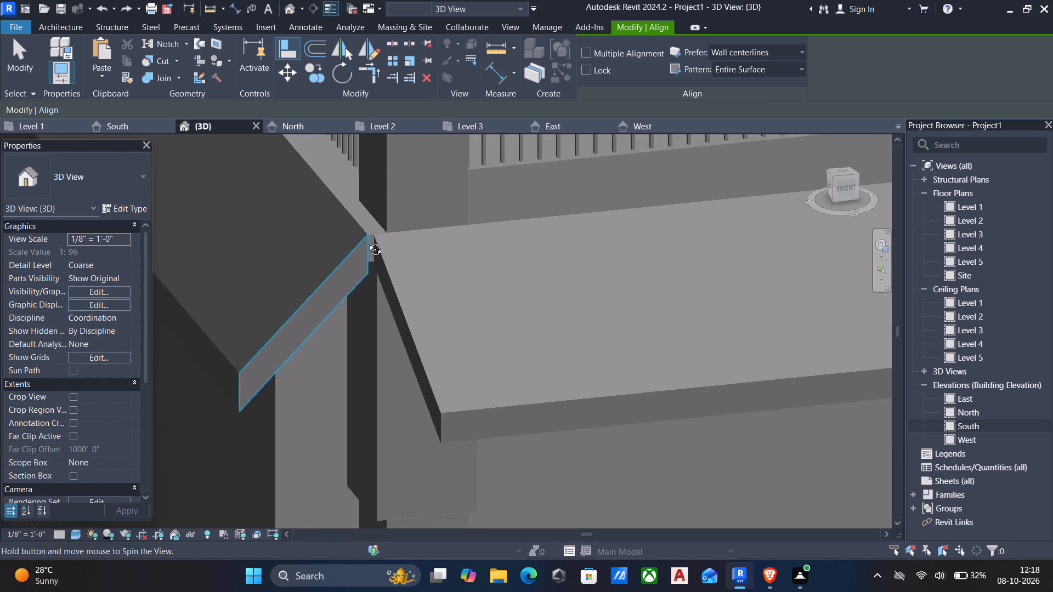
middle_click_drag(367, 241, 376, 195, "shift")
scroll(375, 218, "down", 3)
middle_click_drag(375, 232, 370, 487)
scroll(373, 487, "up", 1)
key("Escape")
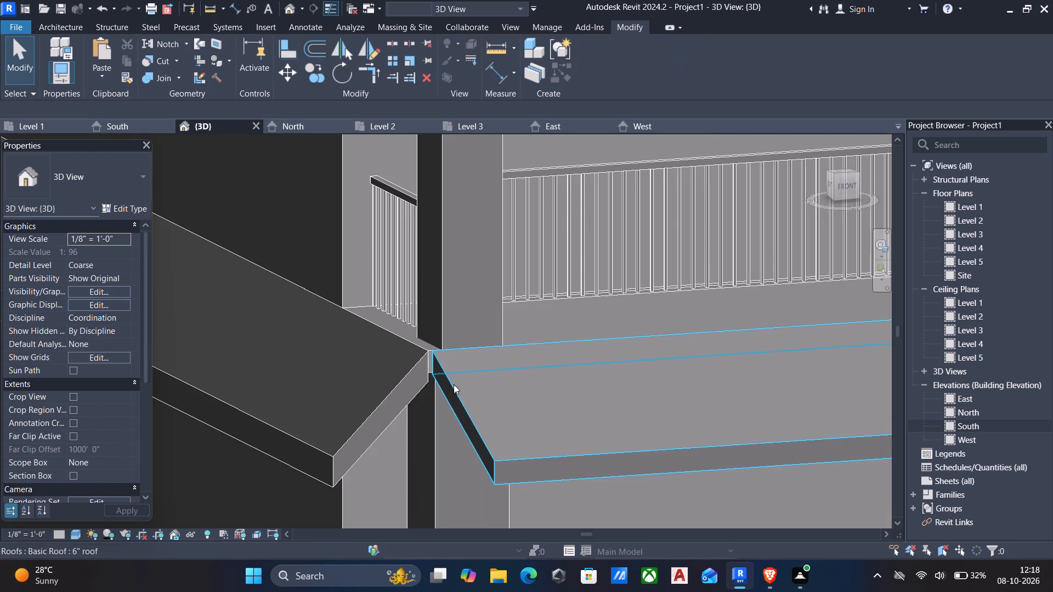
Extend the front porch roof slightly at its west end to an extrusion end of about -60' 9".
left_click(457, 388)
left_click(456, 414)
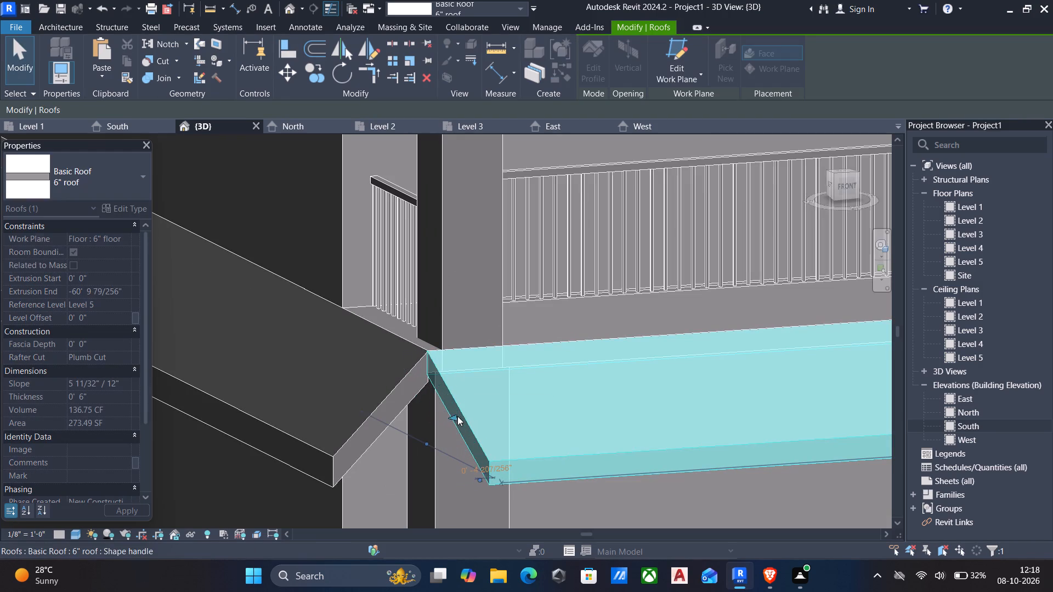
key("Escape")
Stretch the front end of the west side roof past the house corner to an extrusion start of about 5' 8".
scroll(447, 412, "down", 4)
middle_click_drag(447, 412, 452, 344)
scroll(452, 344, "up", 1)
scroll(446, 344, "down", 5)
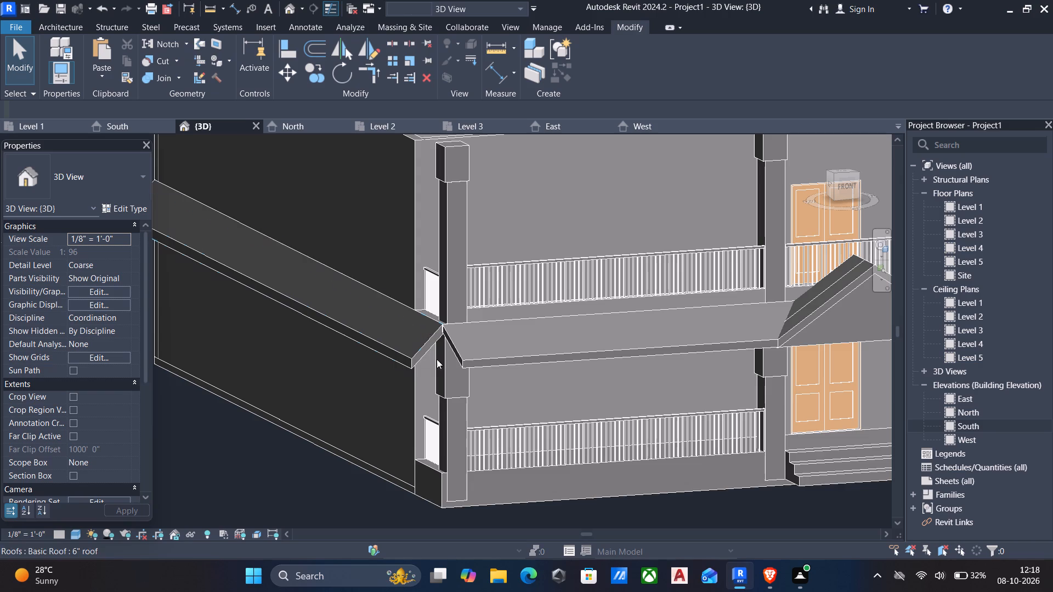
scroll(432, 350, "down", 6)
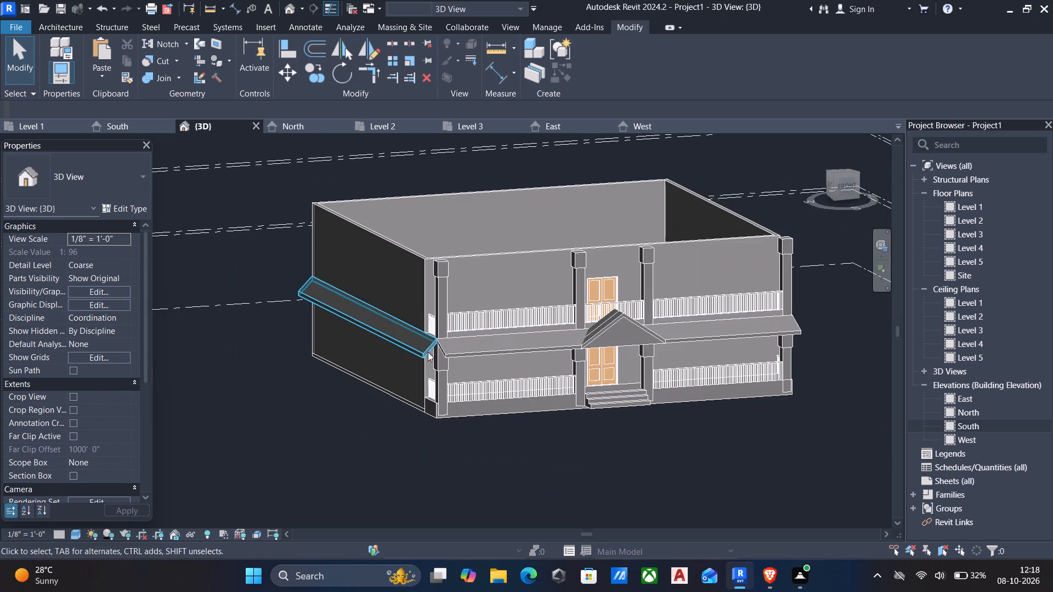
left_click(428, 352)
left_click_drag(431, 345, 495, 385)
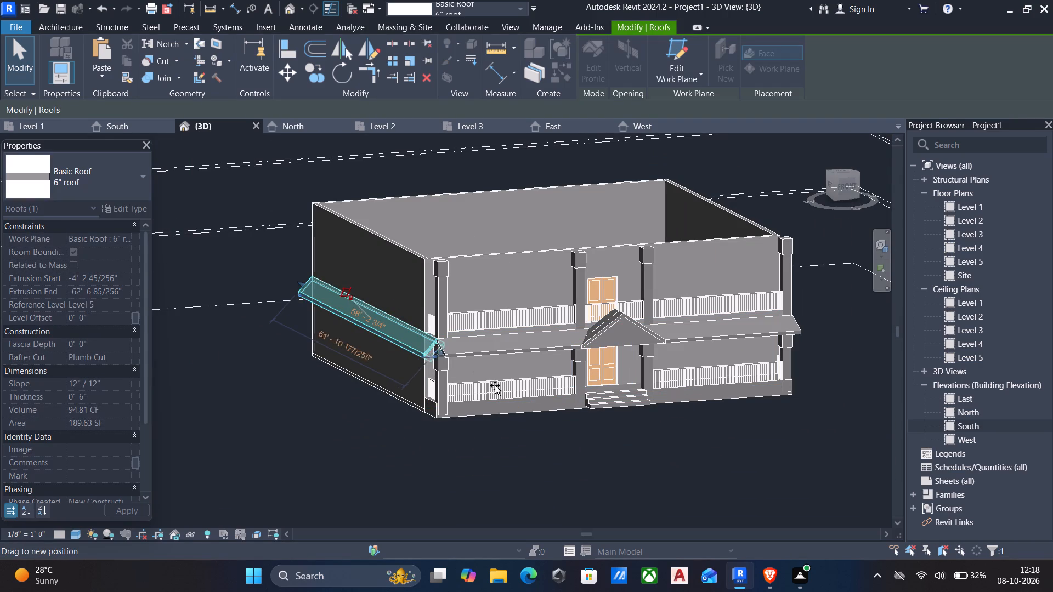
left_click_drag(495, 385, 568, 428)
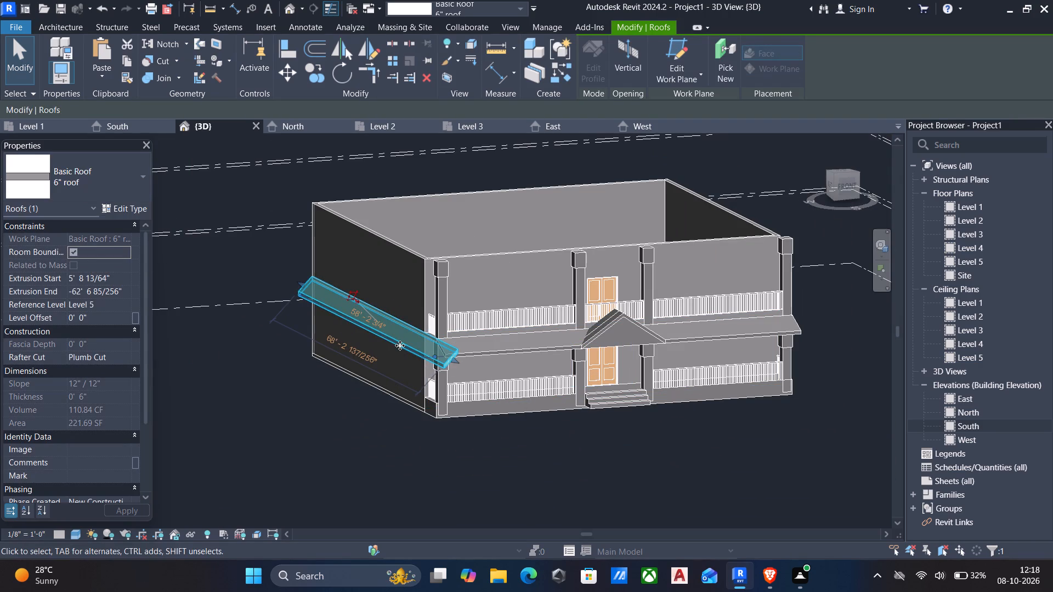
key("Escape")
Stretch the west end of the front porch roof outward past the outer edge of the west side roof.
left_click(467, 349)
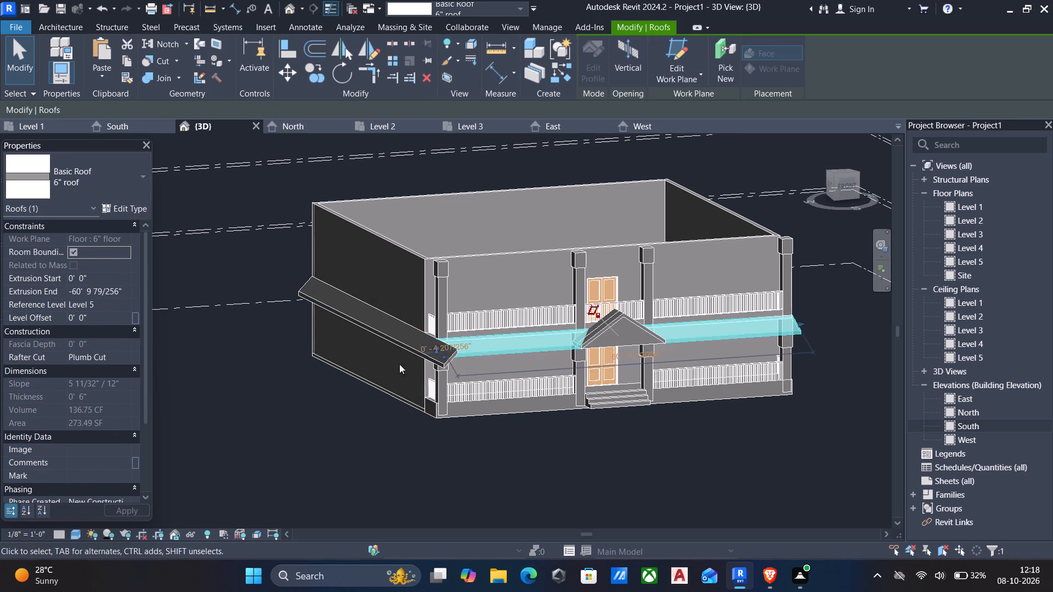
scroll(390, 368, "up", 5)
scroll(489, 361, "up", 3)
left_click_drag(490, 310, 450, 320)
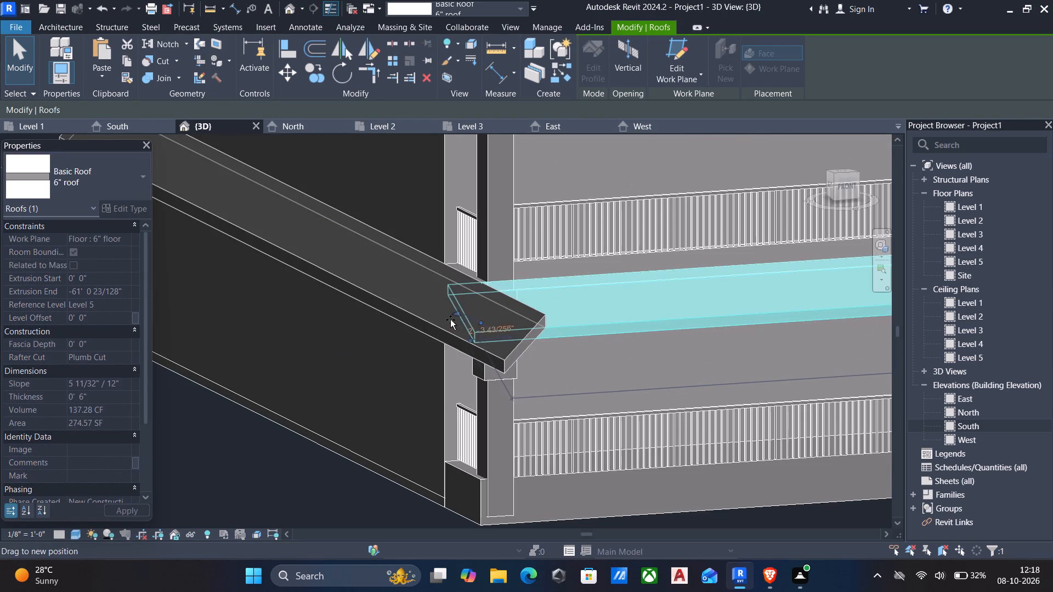
left_click_drag(450, 320, 381, 334)
key("Escape")
Open the Level 2 floor plan and locate the crossing roof ends at the southwest corner.
scroll(431, 342, "down", 4)
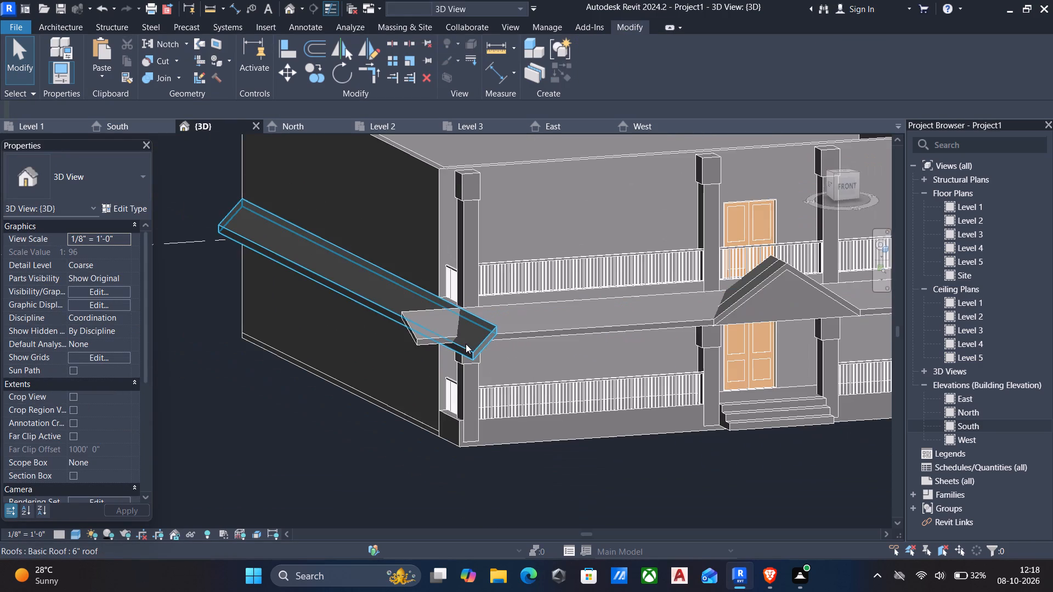
scroll(466, 344, "down", 1)
middle_click_drag(466, 344, 381, 401, "shift")
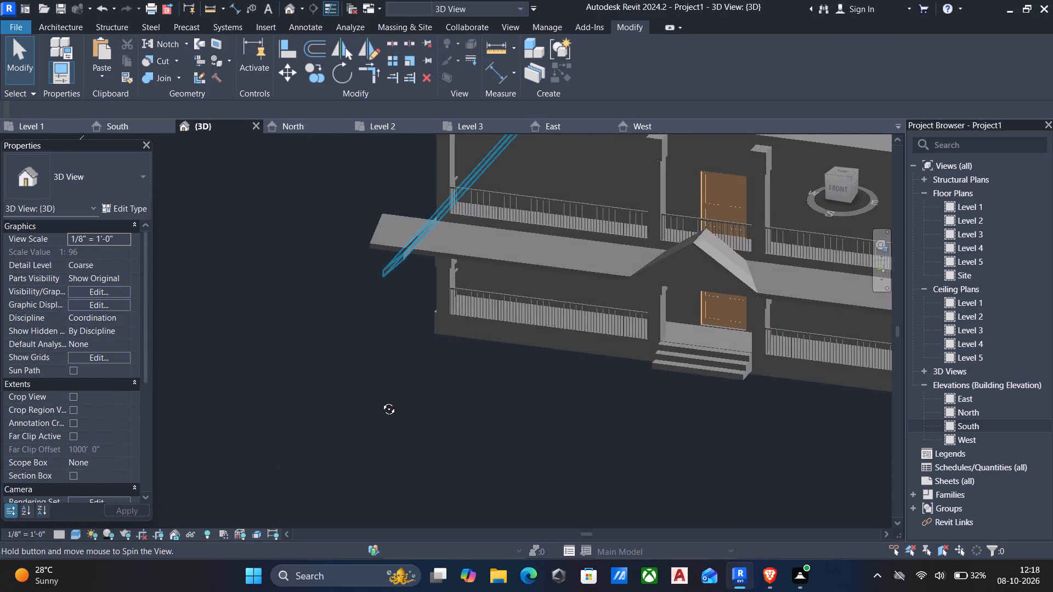
middle_click_drag(381, 401, 413, 397, "shift")
scroll(467, 363, "down", 3)
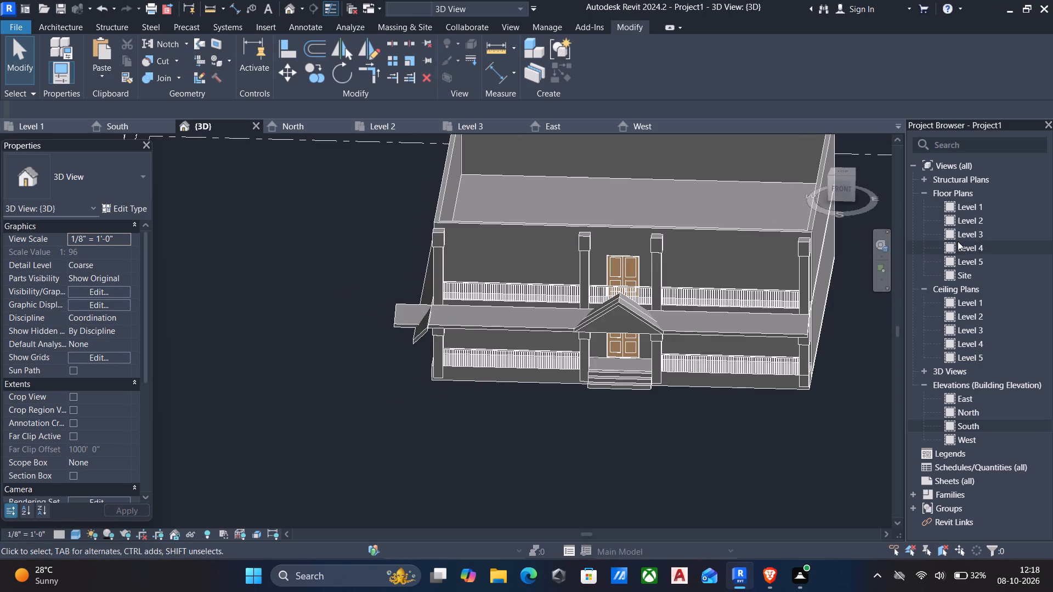
double_click(970, 204)
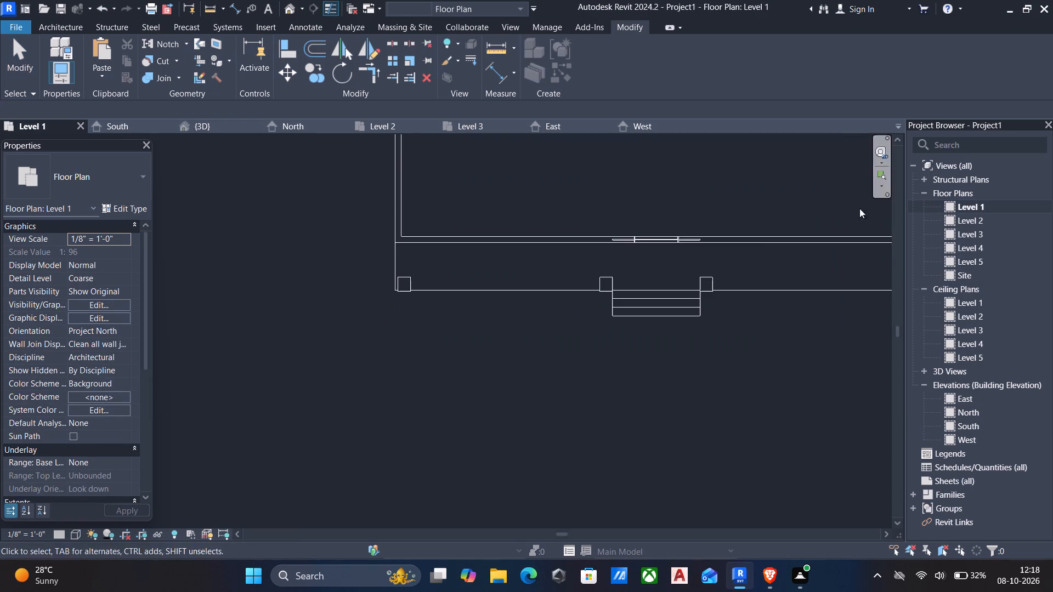
scroll(361, 292, "down", 5)
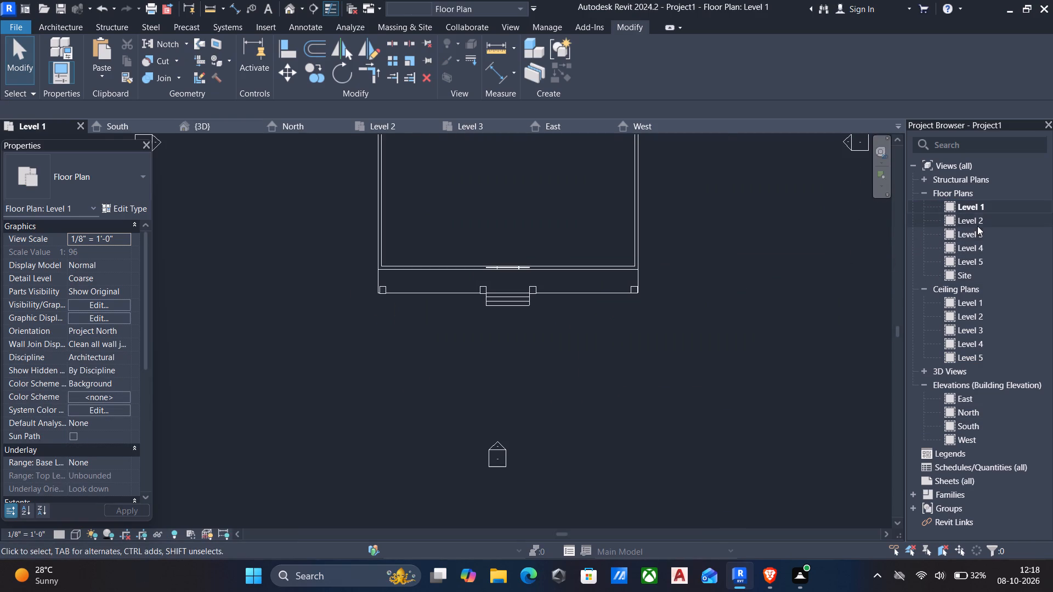
double_click(977, 224)
scroll(726, 267, "down", 6)
scroll(537, 303, "up", 5)
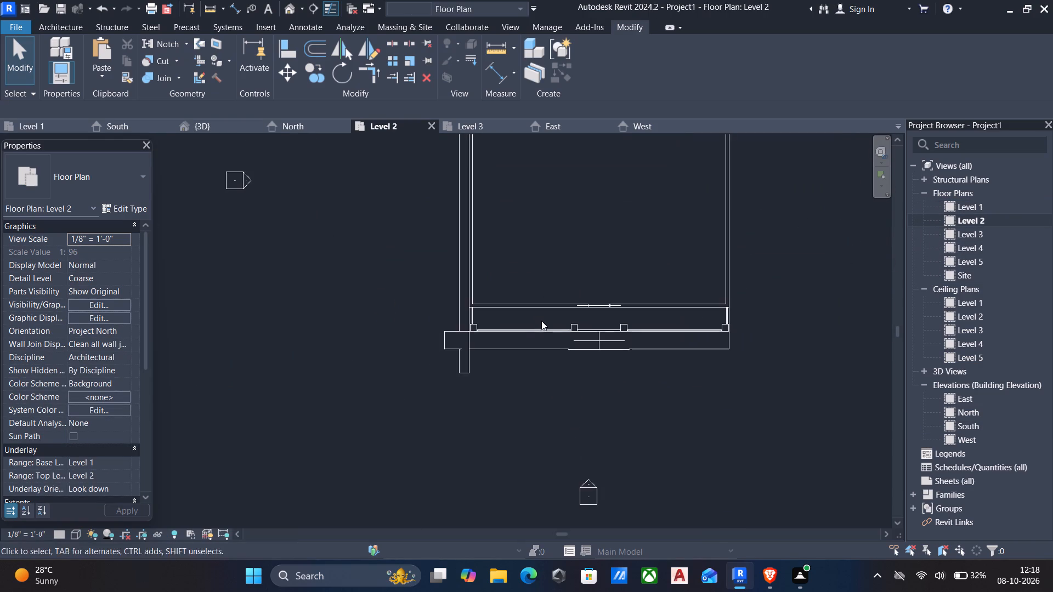
scroll(492, 369, "up", 5)
scroll(473, 370, "down", 1)
middle_click_drag(470, 372, 475, 367)
scroll(475, 367, "up", 3)
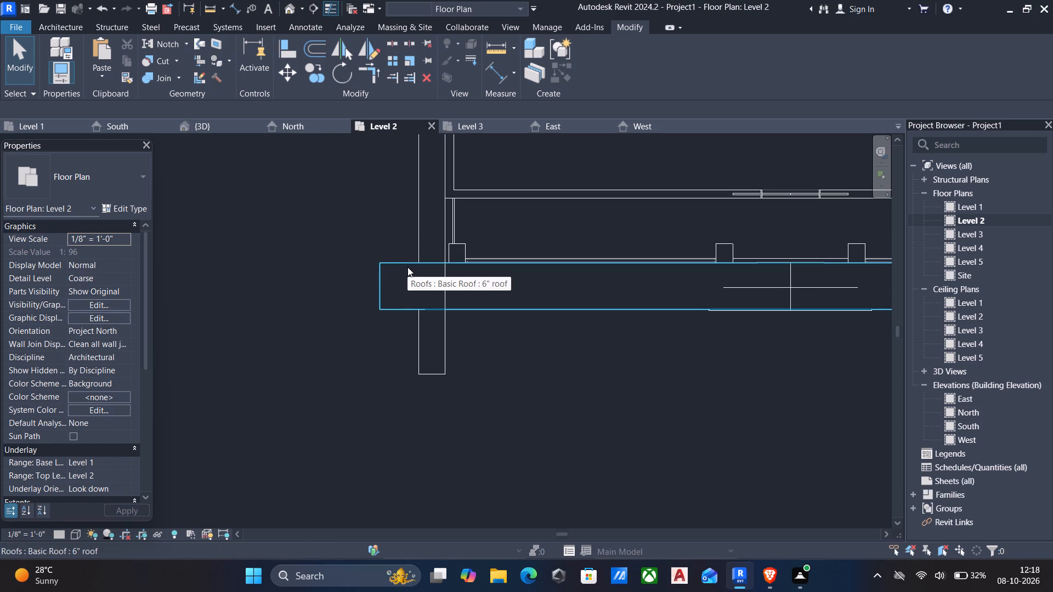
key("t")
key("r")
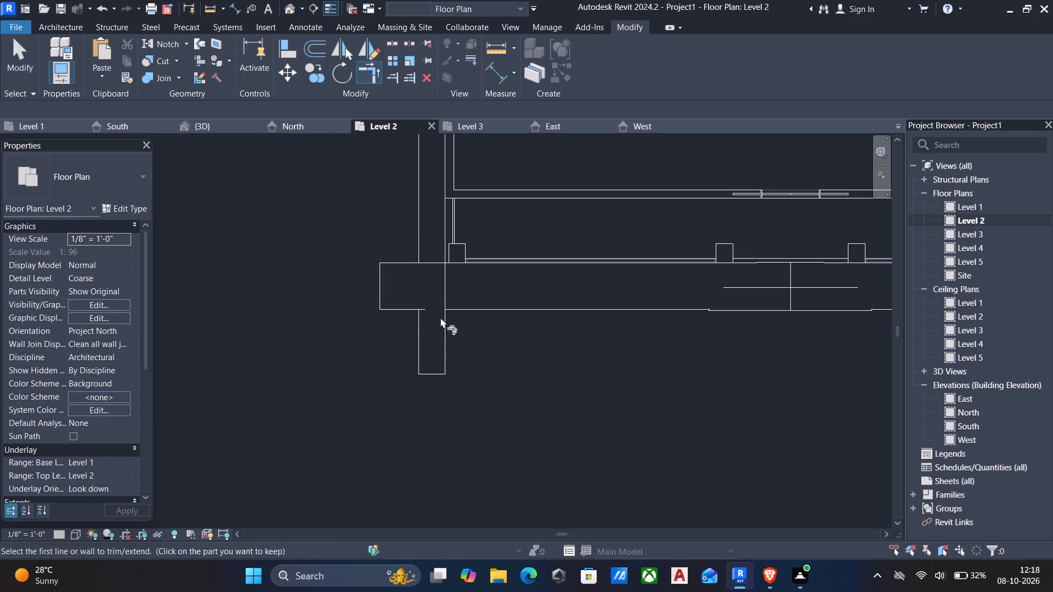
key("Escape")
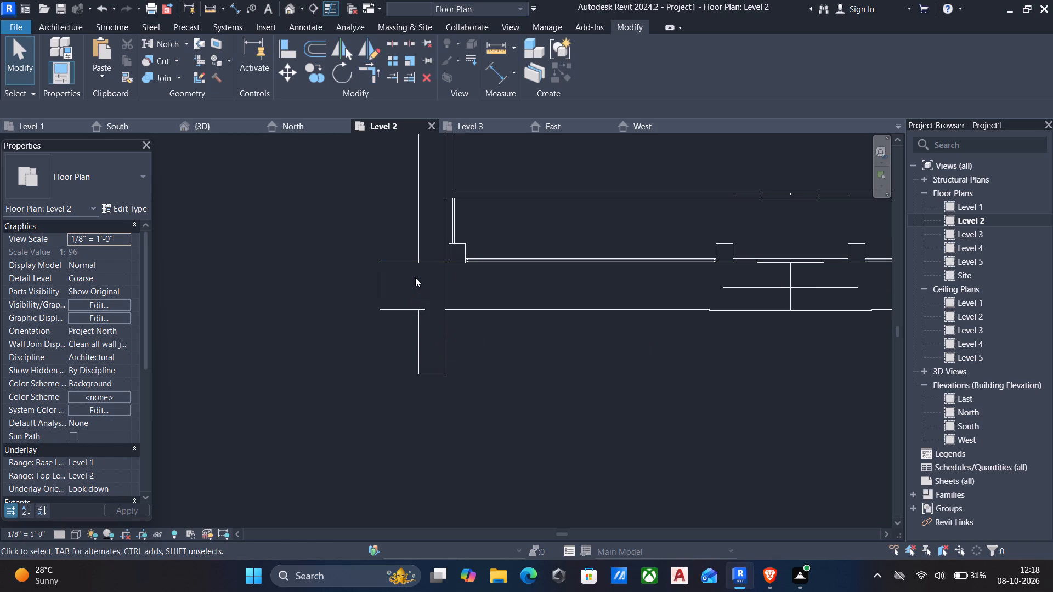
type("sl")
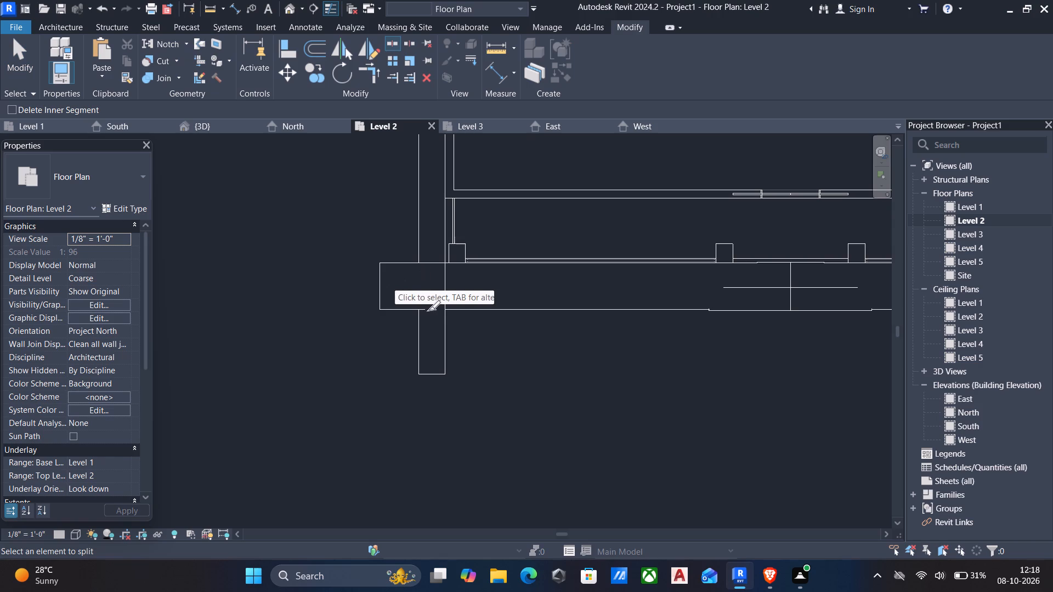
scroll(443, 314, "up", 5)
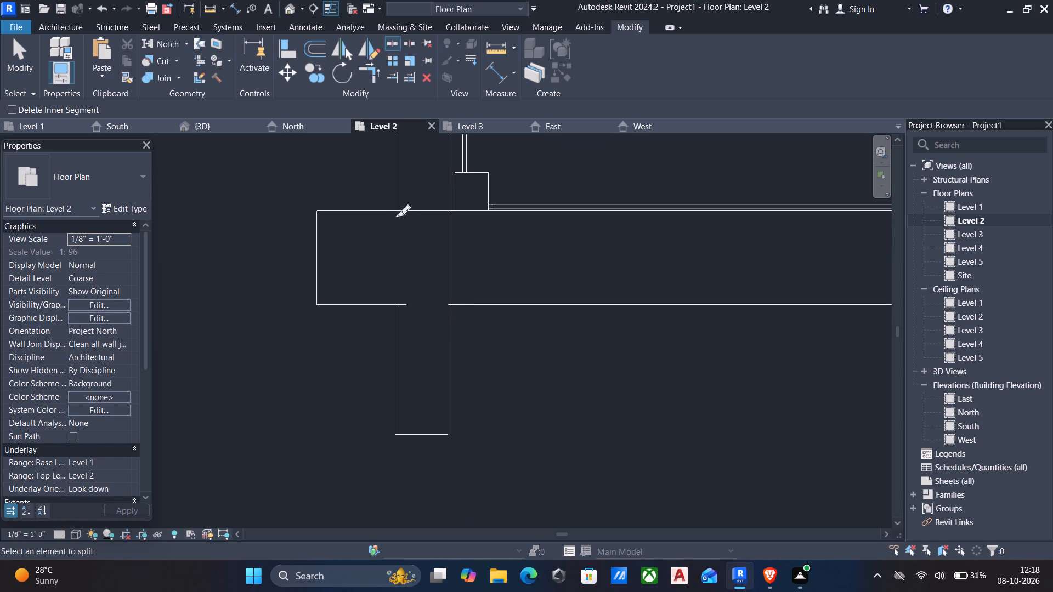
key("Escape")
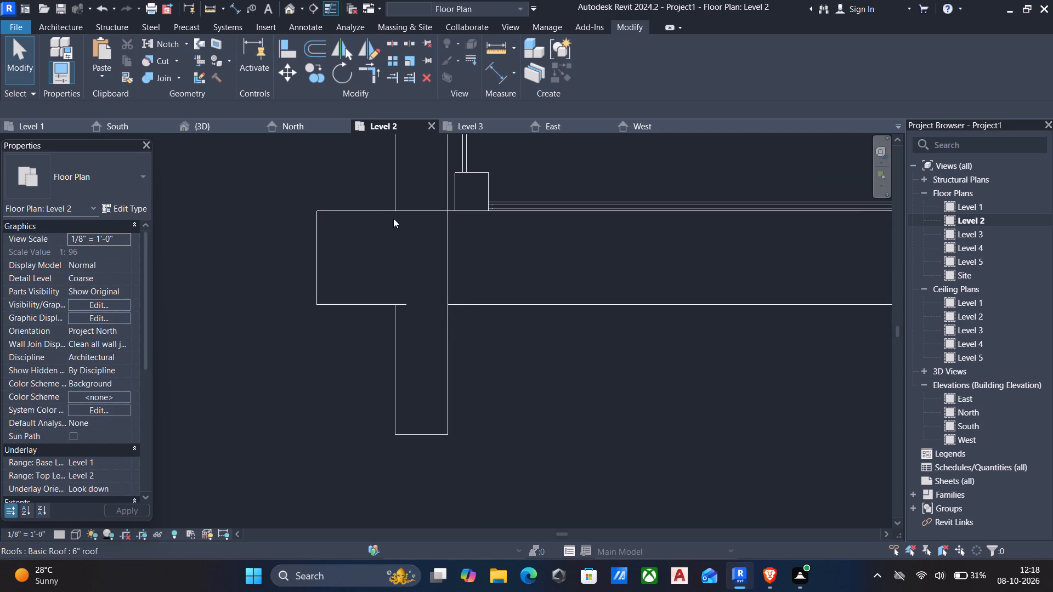
Pull the front porch roof's west end back to the west side roof's outer edge, at an extrusion end of -63' 0 1/2".
left_click(373, 302)
left_click_drag(312, 254, 395, 244)
scroll(395, 244, "up", 5)
left_click_drag(395, 244, 395, 243)
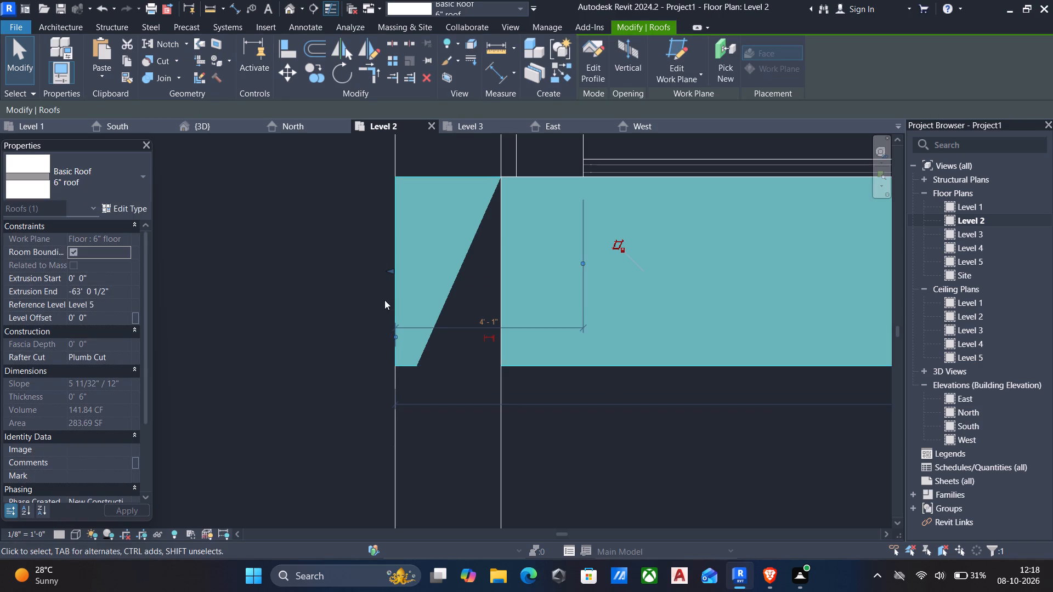
scroll(363, 370, "down", 4)
middle_click_drag(360, 383, 350, 334)
key("Escape")
Pull the front end of the west side roof back to the outer eave edge of the front porch roof.
left_click(387, 471)
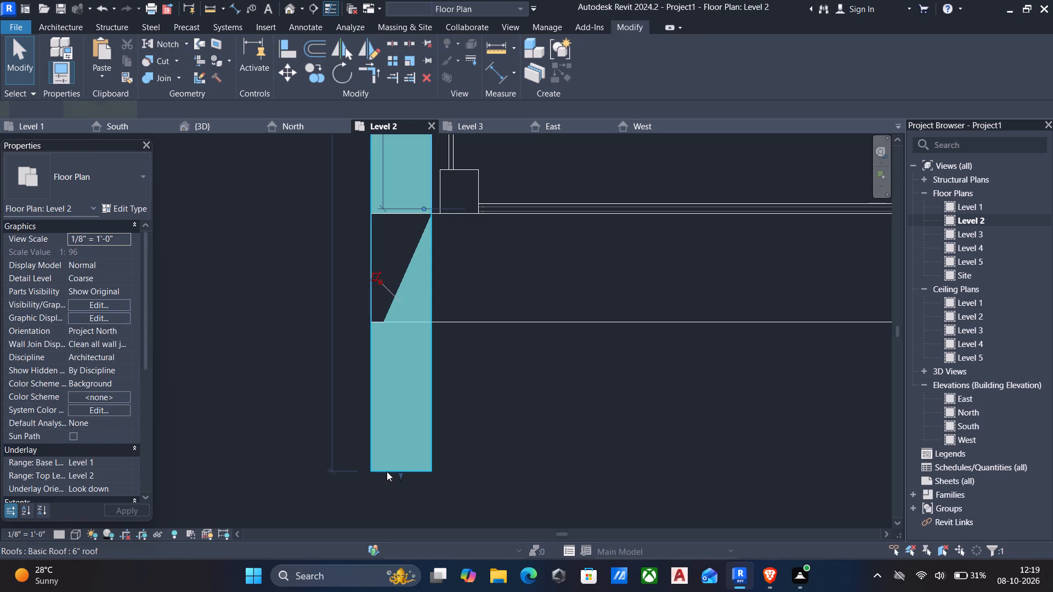
left_click_drag(399, 473, 417, 322)
key("Escape")
scroll(348, 345, "down", 5)
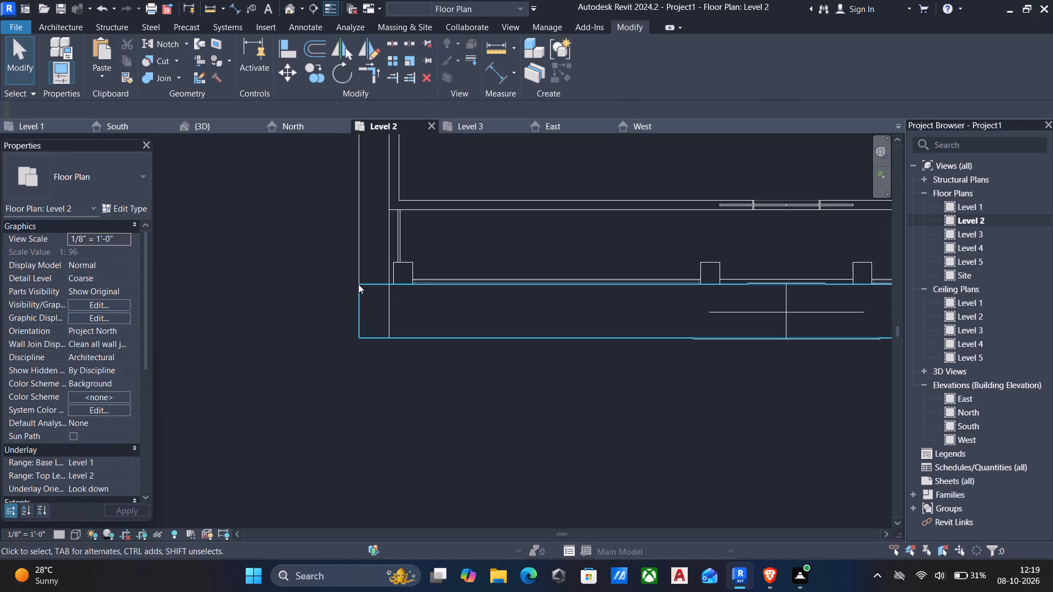
Examine the overlapping ends of the west side roof and the front porch roof at the corner in 3D.
left_click(217, 123)
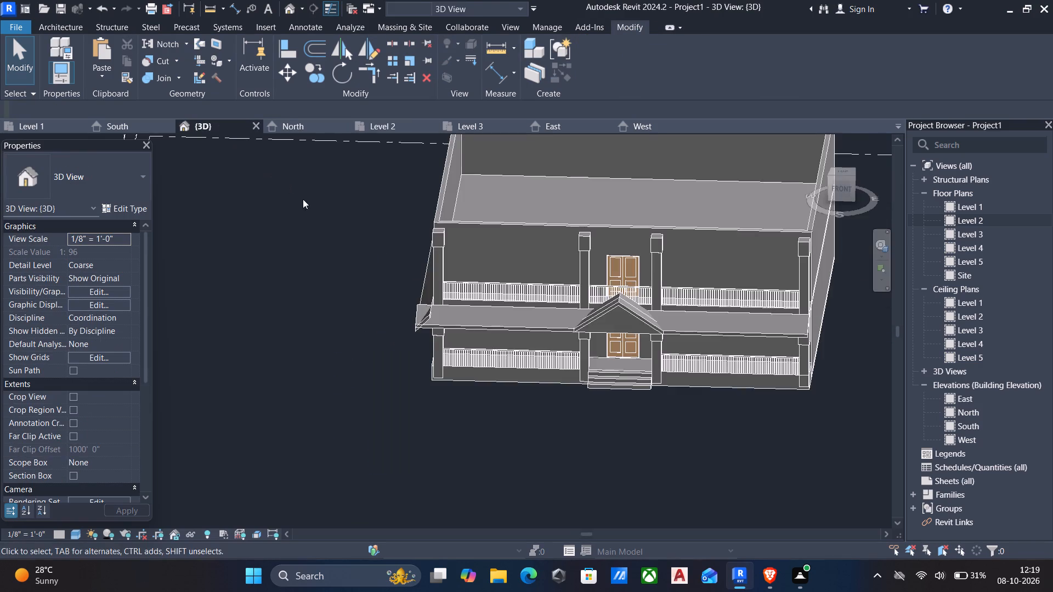
scroll(404, 264, "down", 2)
scroll(432, 324, "down", 1, "shift")
middle_click_drag(432, 324, 525, 308, "shift")
scroll(522, 329, "up", 5)
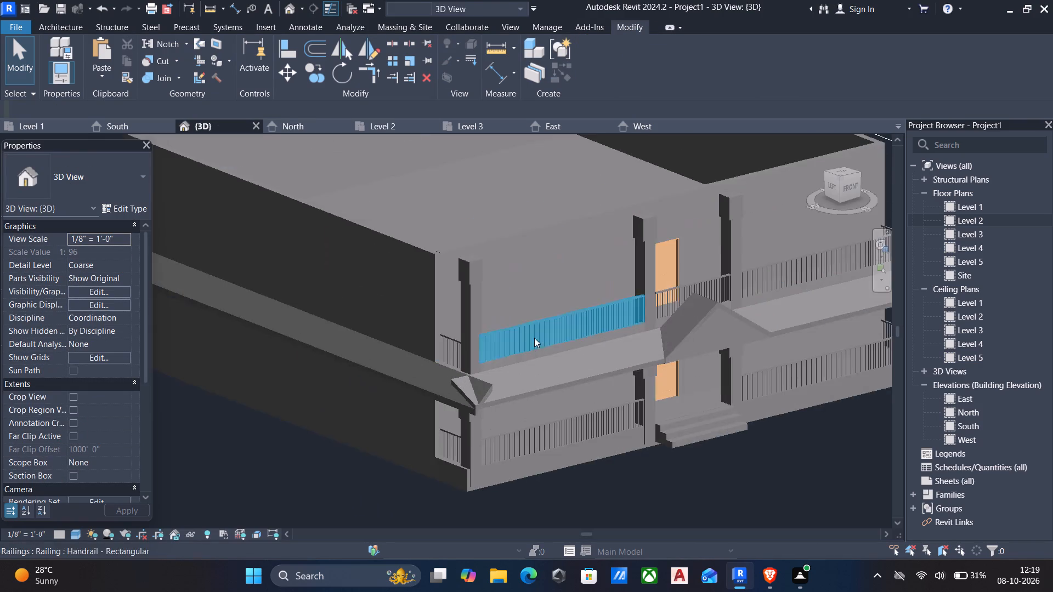
scroll(434, 385, "up", 4)
middle_click_drag(552, 407, 553, 306)
scroll(553, 306, "up", 5)
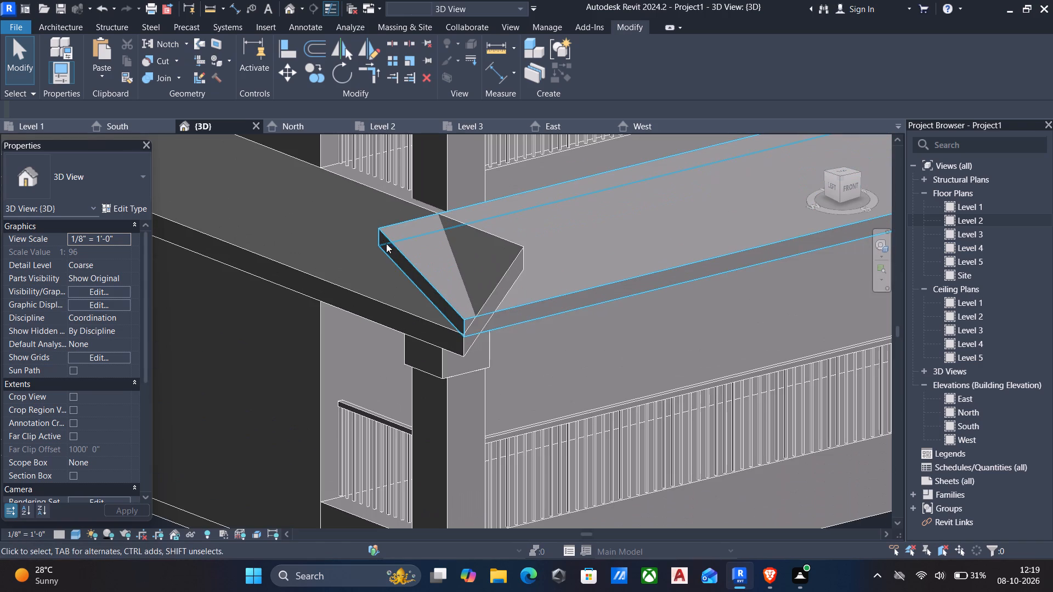
Inspect how the front porch roof and the west side roof overlap at the corner, selecting each roof in turn.
left_click(387, 243)
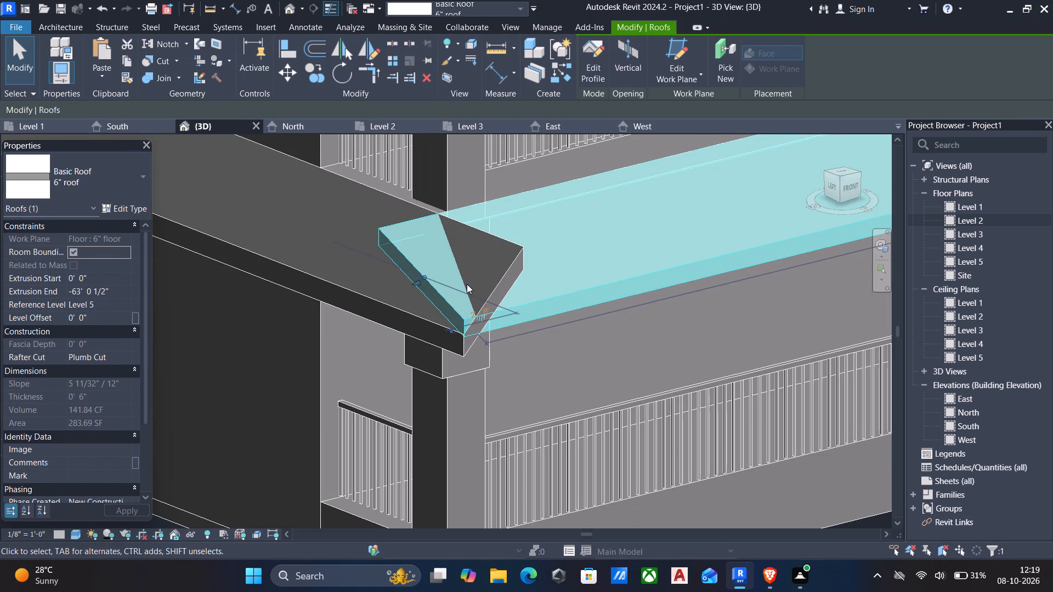
key("Escape")
left_click(420, 278)
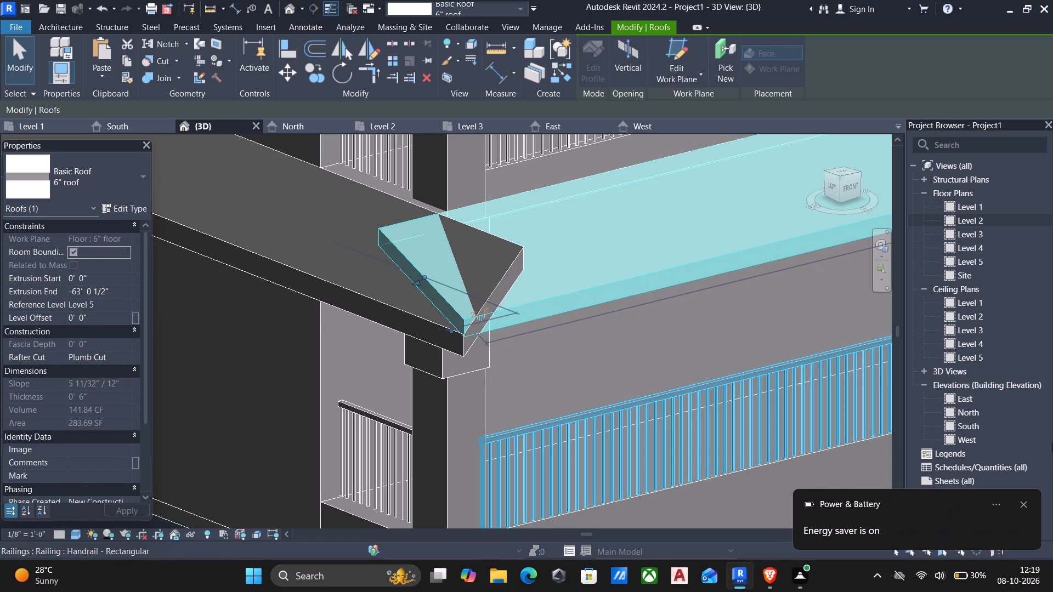
left_click(1024, 502)
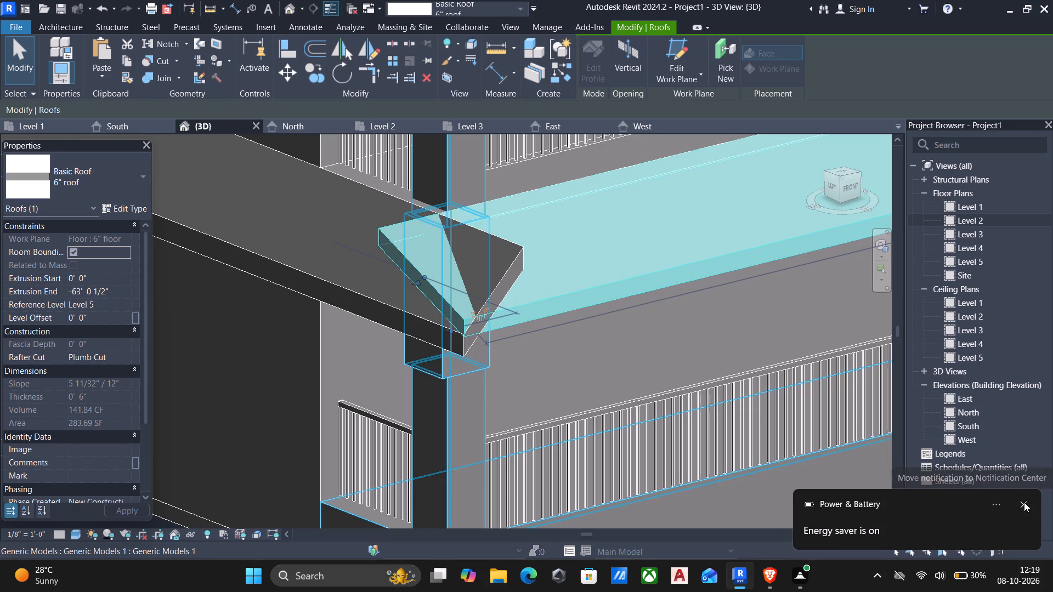
left_click(516, 257)
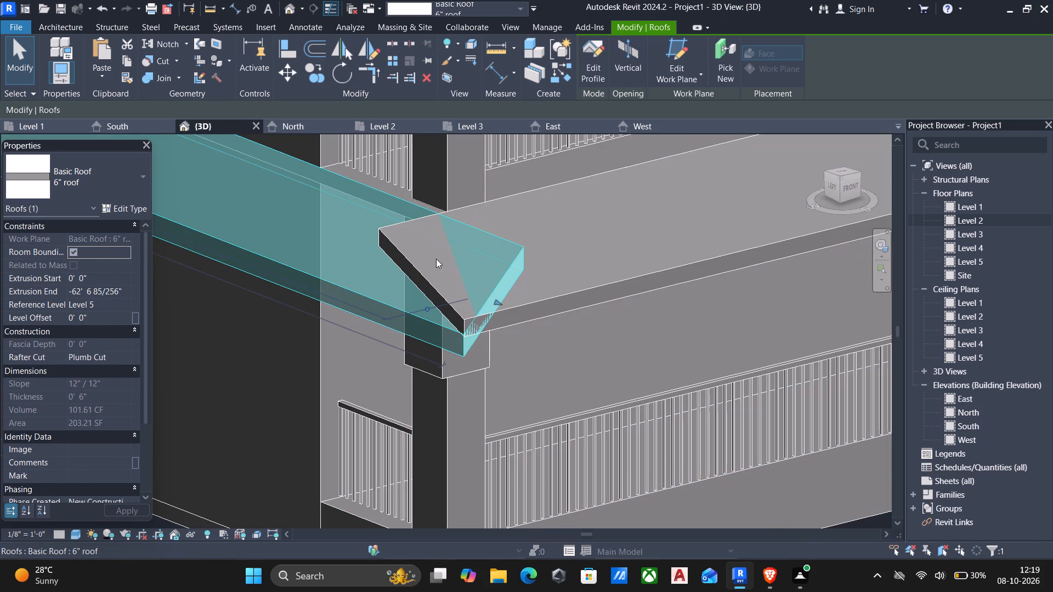
left_click(388, 236)
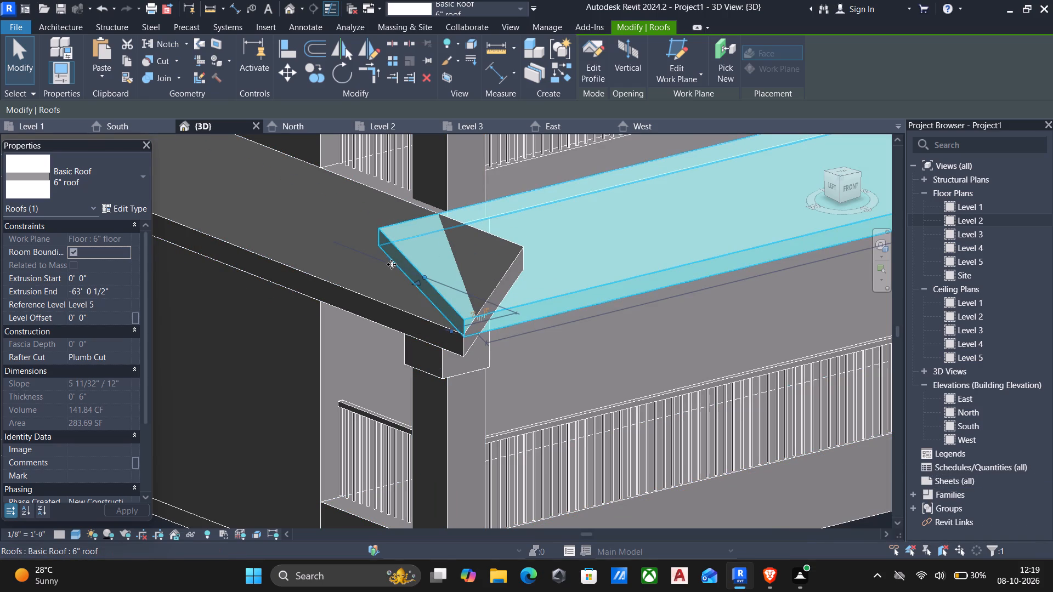
scroll(406, 238, "up", 6)
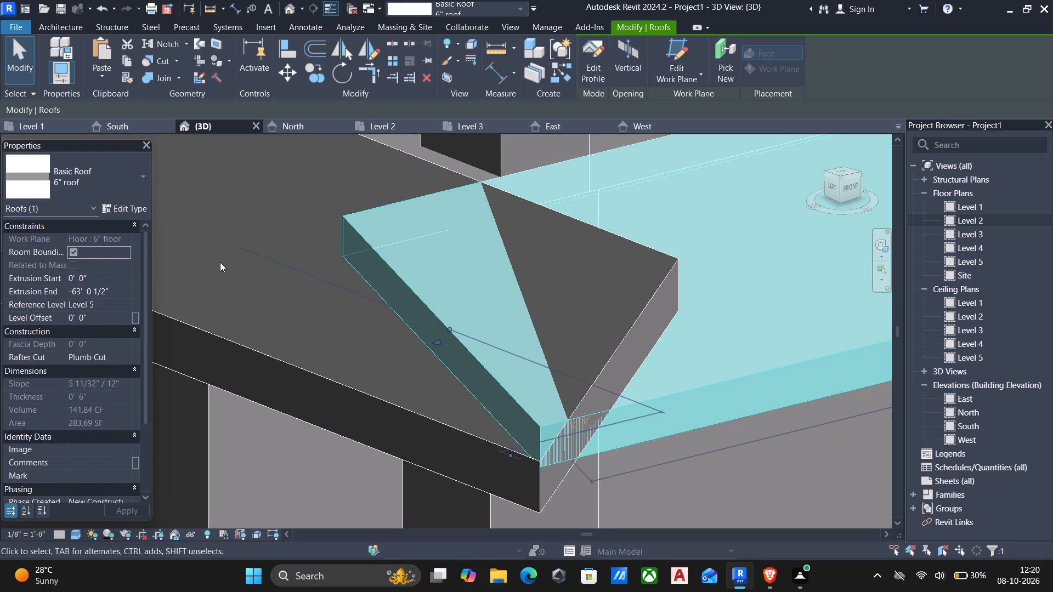
scroll(562, 270, "down", 5)
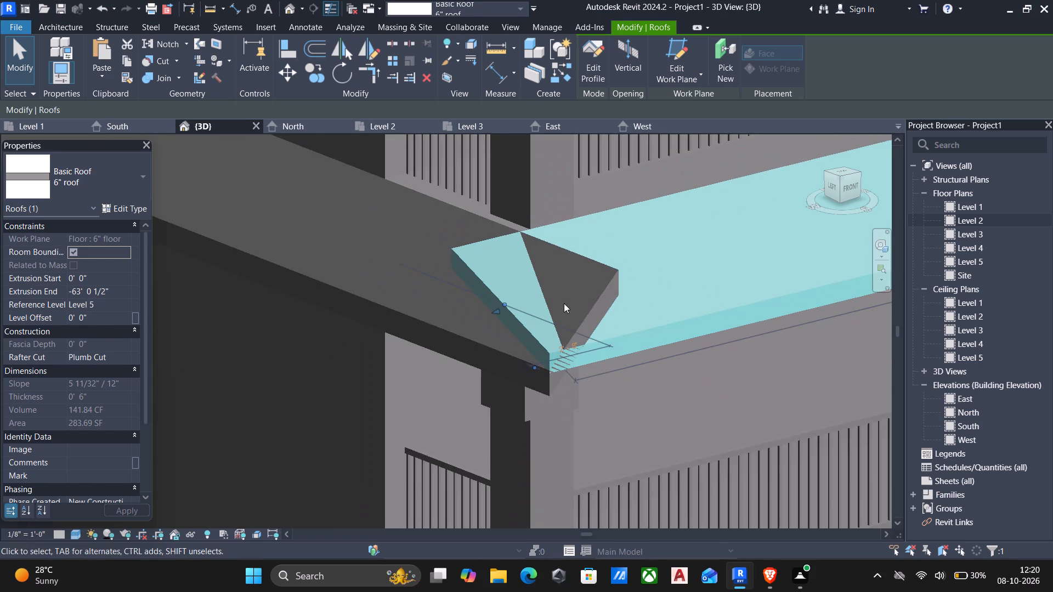
key("Escape")
middle_click_drag(586, 308, 516, 326)
scroll(549, 319, "down", 7)
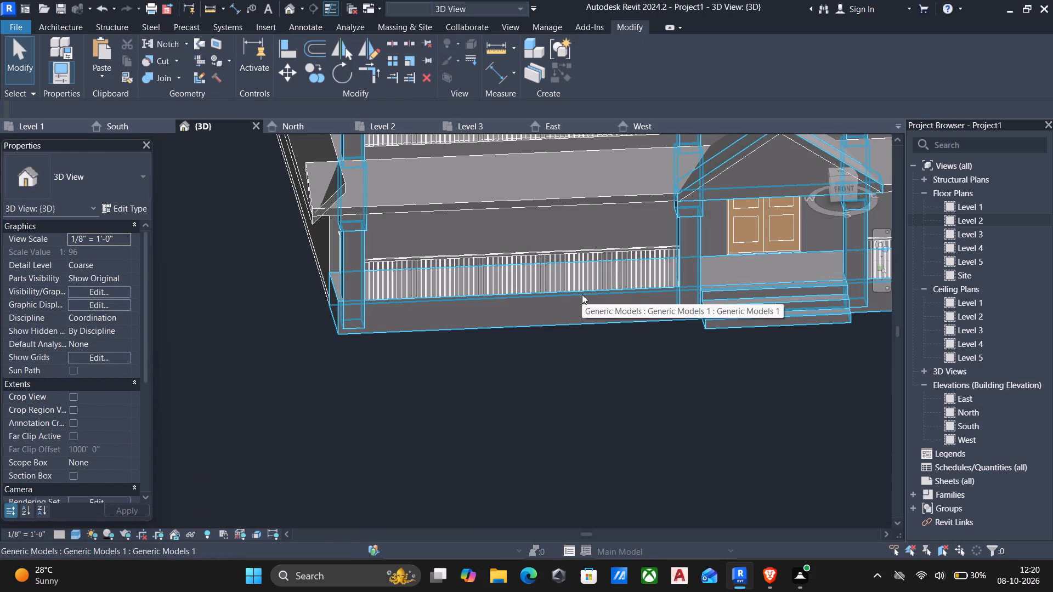
scroll(710, 359, "down", 1)
scroll(655, 343, "down", 3)
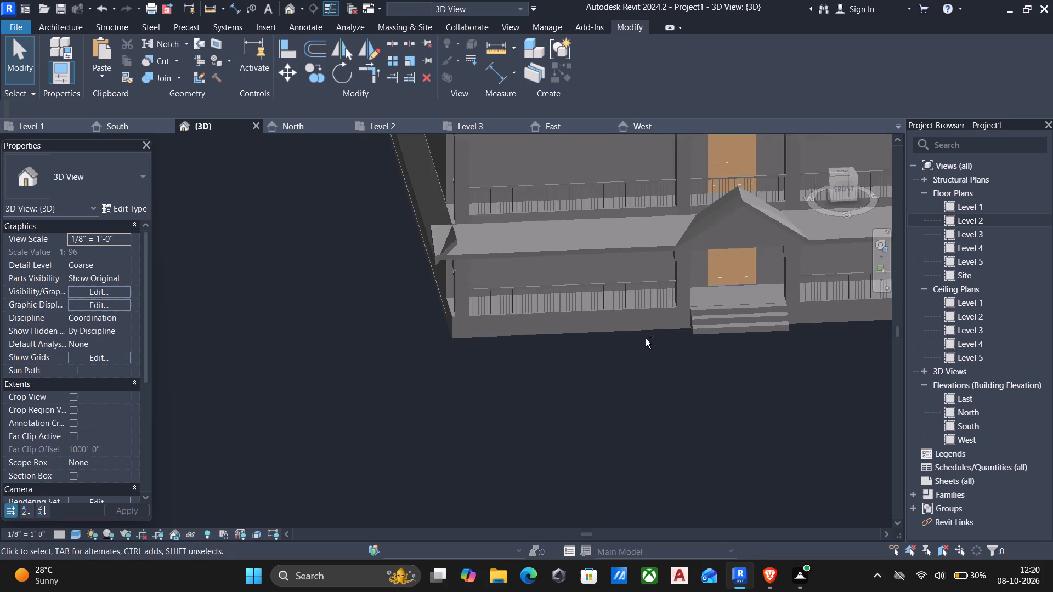
middle_click_drag(644, 343, 684, 339, "shift")
scroll(684, 339, "down", 1)
scroll(566, 286, "up", 5)
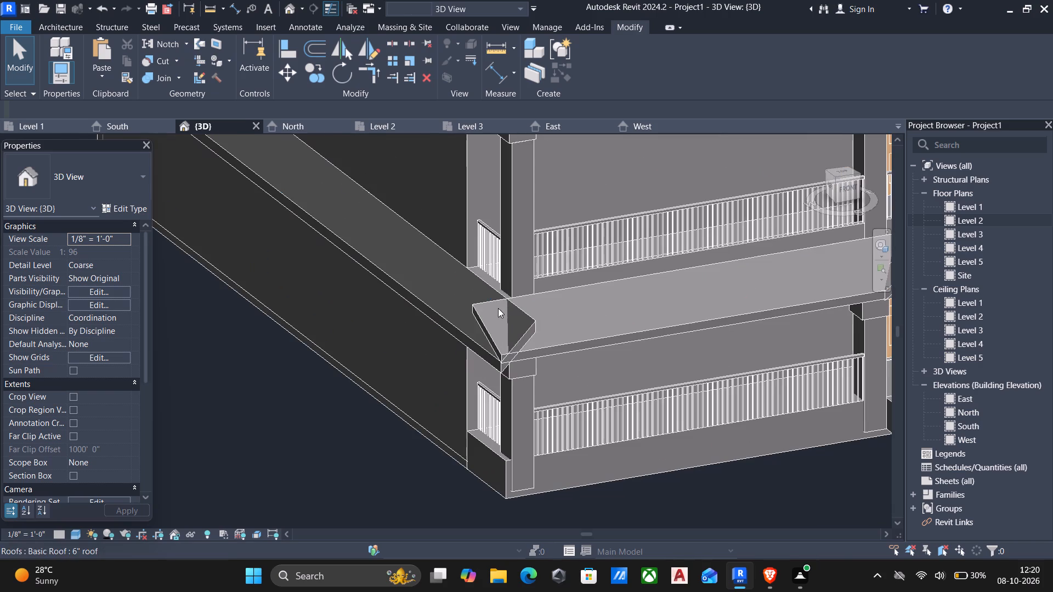
Pull the front porch roof's west end back out of the west side roof, to about the corner column's outer face.
left_click(484, 329)
scroll(498, 328, "up", 5)
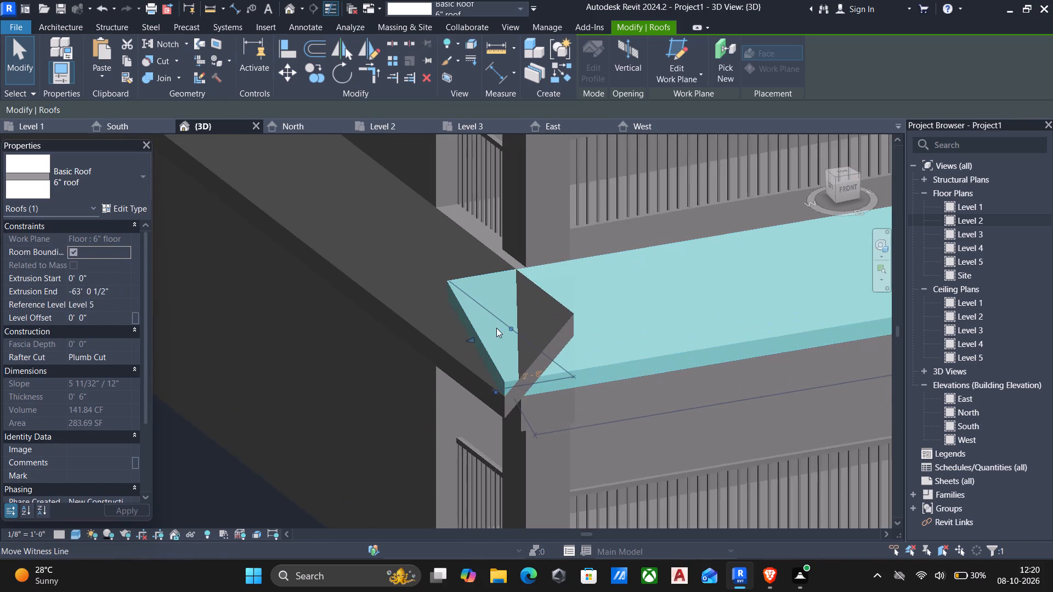
left_click_drag(471, 339, 537, 323)
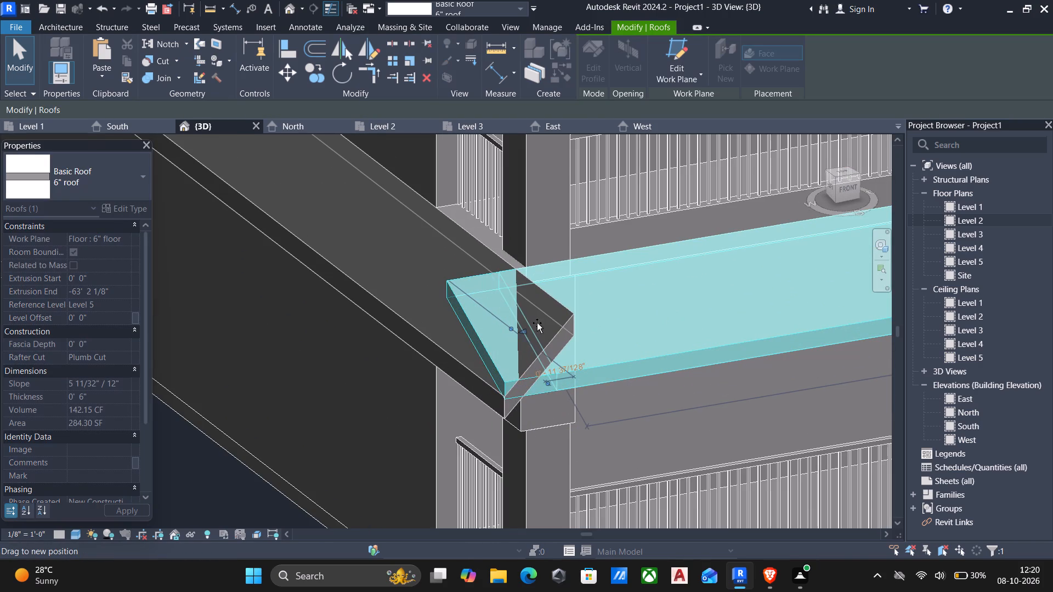
left_click_drag(537, 323, 564, 313)
key("Escape")
Examine the corner between the shortened front porch roof and the west side roof from the front in 3D.
scroll(547, 309, "down", 4)
middle_click_drag(547, 309, 505, 314, "shift")
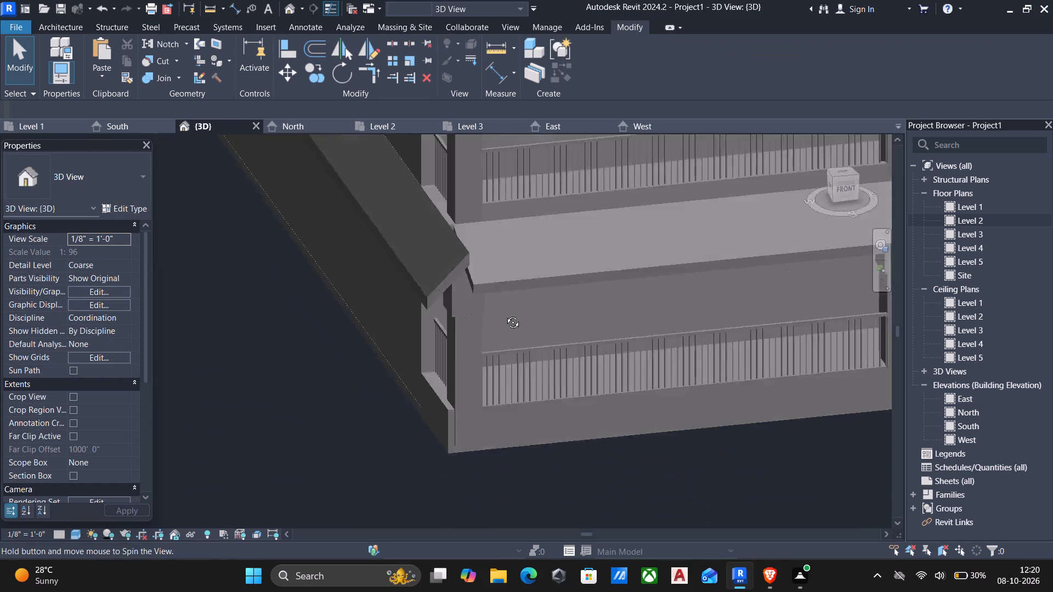
middle_click_drag(505, 314, 488, 317, "shift")
scroll(498, 320, "down", 3)
middle_click_drag(505, 327, 525, 393)
scroll(433, 215, "up", 4)
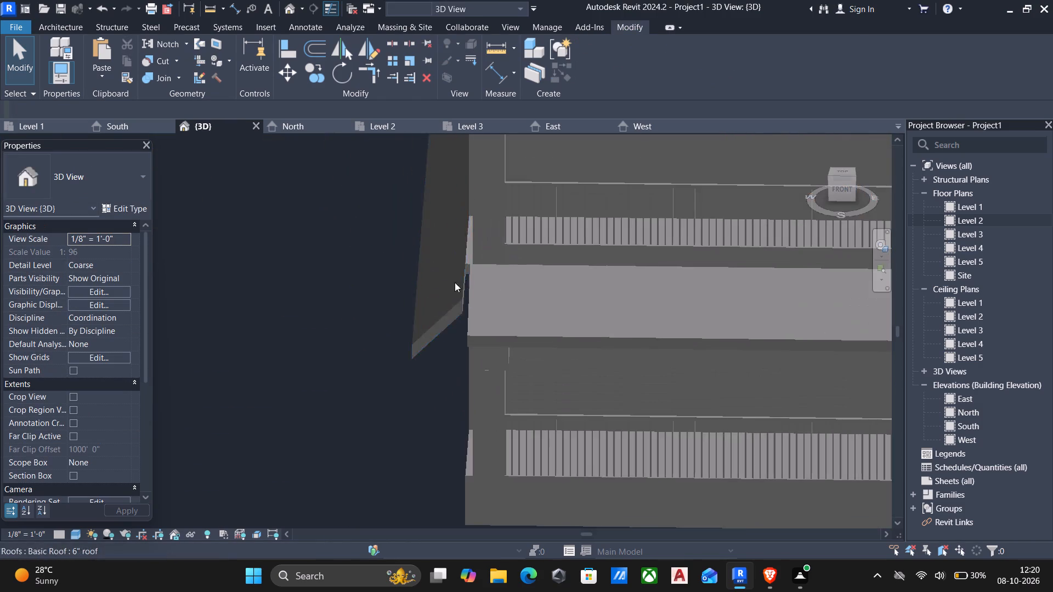
scroll(471, 297, "up", 3)
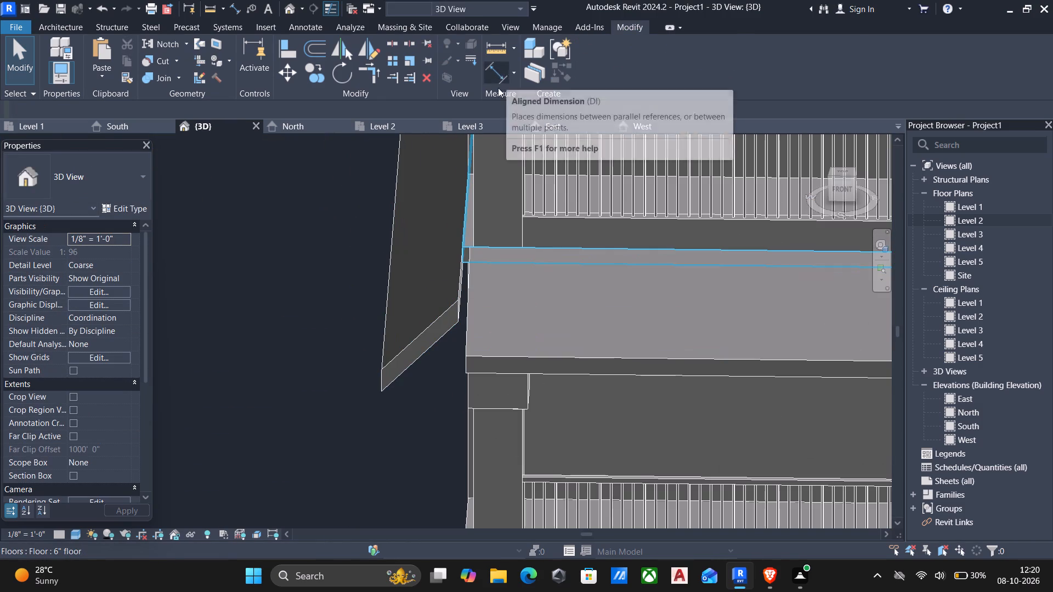
Examine the whole front elevation, the porch roof's east end and the building's east side in 3D.
scroll(466, 270, "down", 7)
middle_click_drag(474, 279, 379, 329)
scroll(379, 329, "down", 1)
scroll(381, 330, "up", 1)
scroll(522, 338, "down", 3)
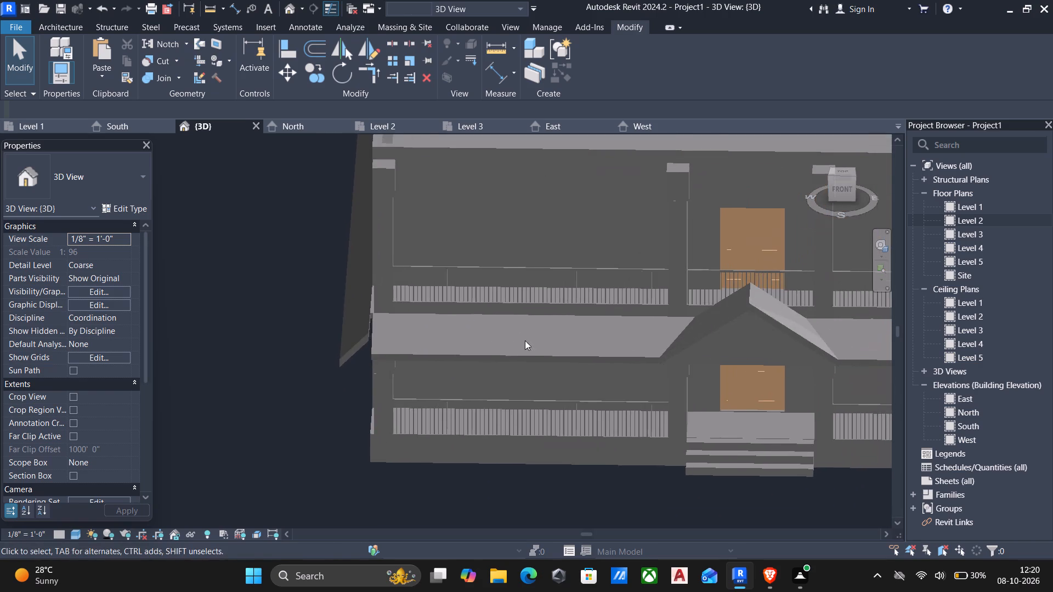
scroll(525, 340, "down", 1)
middle_click_drag(608, 351, 473, 368)
scroll(850, 318, "up", 3)
scroll(708, 355, "up", 3)
scroll(715, 357, "down", 5)
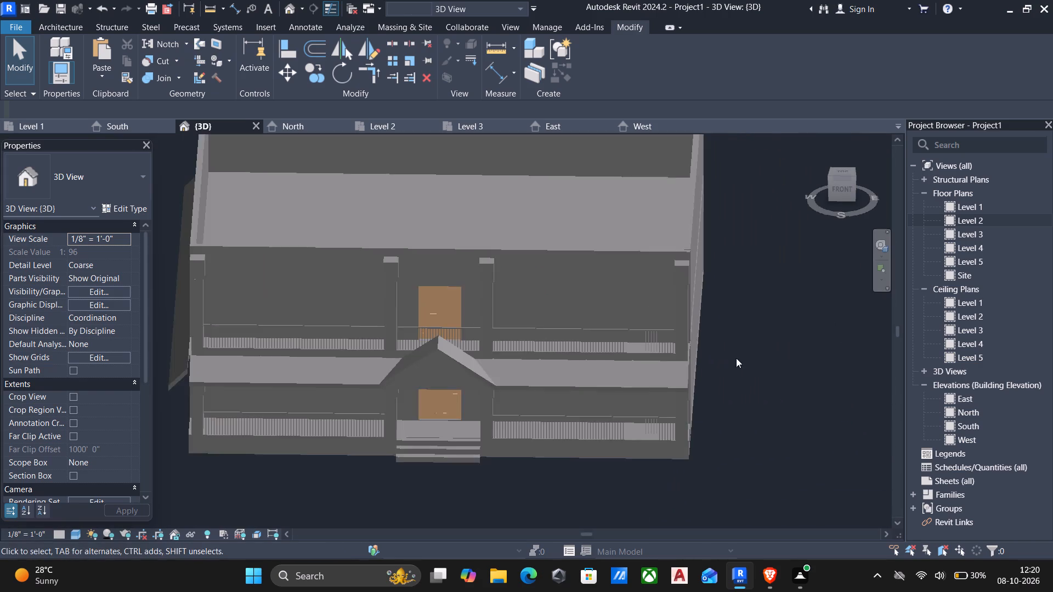
middle_click_drag(740, 358, 544, 319)
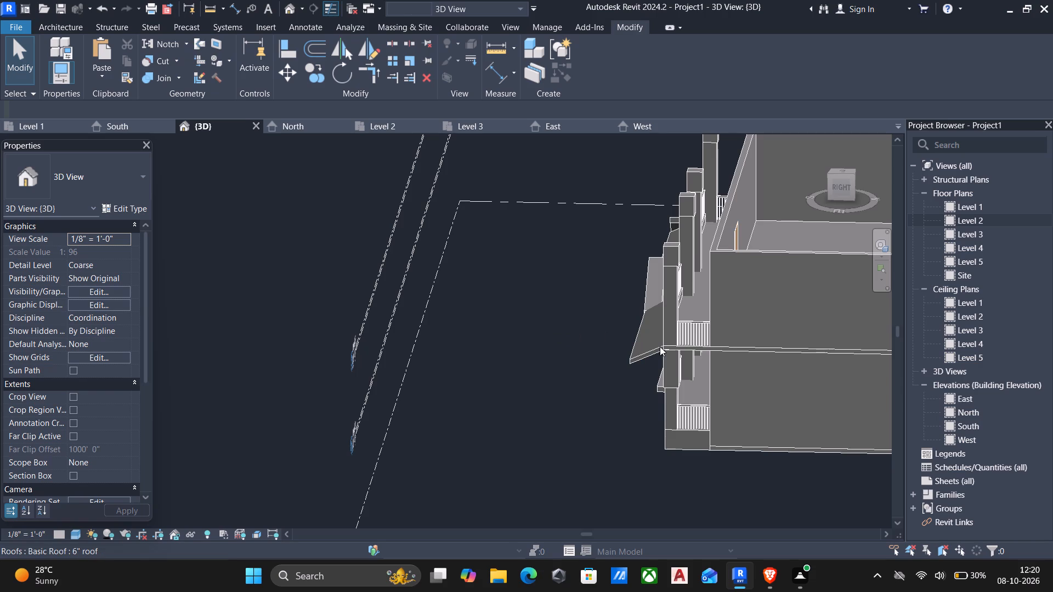
scroll(638, 344, "down", 5)
middle_click_drag(637, 356, 722, 339, "shift")
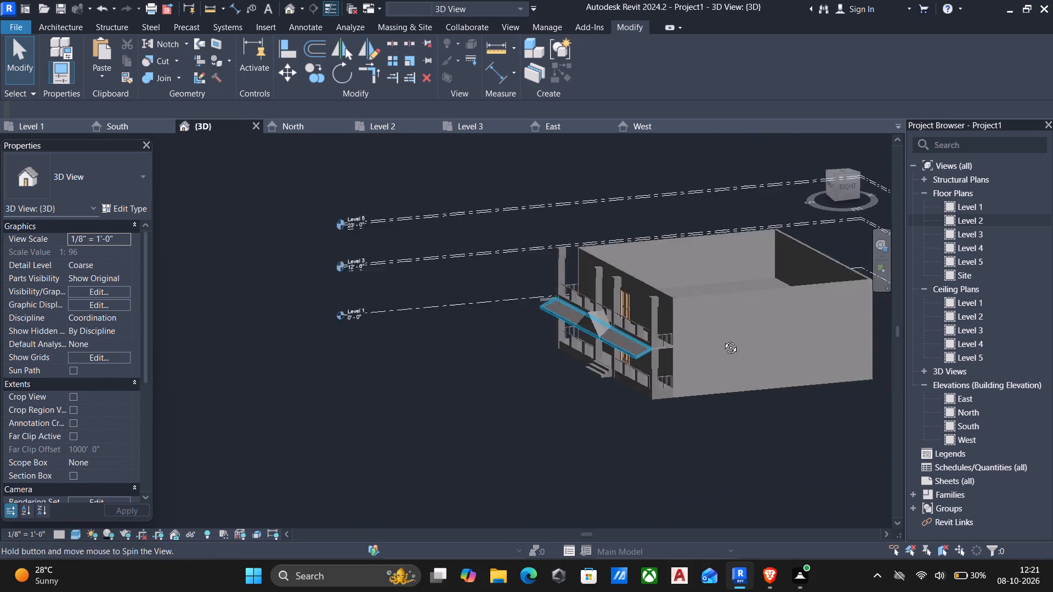
middle_click_drag(722, 339, 739, 337, "shift")
scroll(739, 337, "down", 1, "shift")
scroll(739, 337, "up", 1)
scroll(708, 346, "down", 1)
middle_click_drag(708, 346, 695, 352)
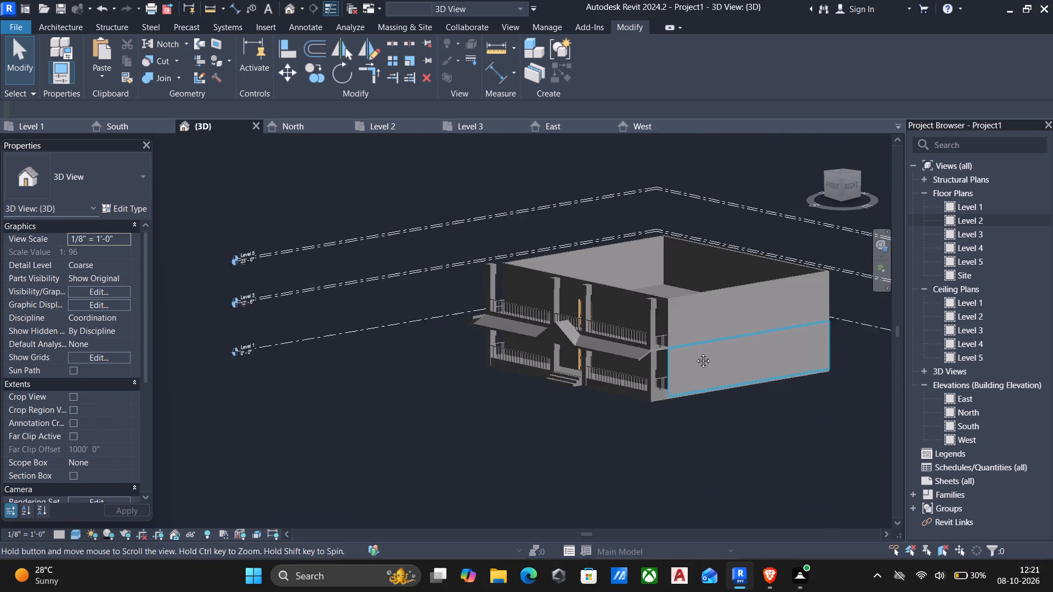
middle_click_drag(695, 352, 666, 355)
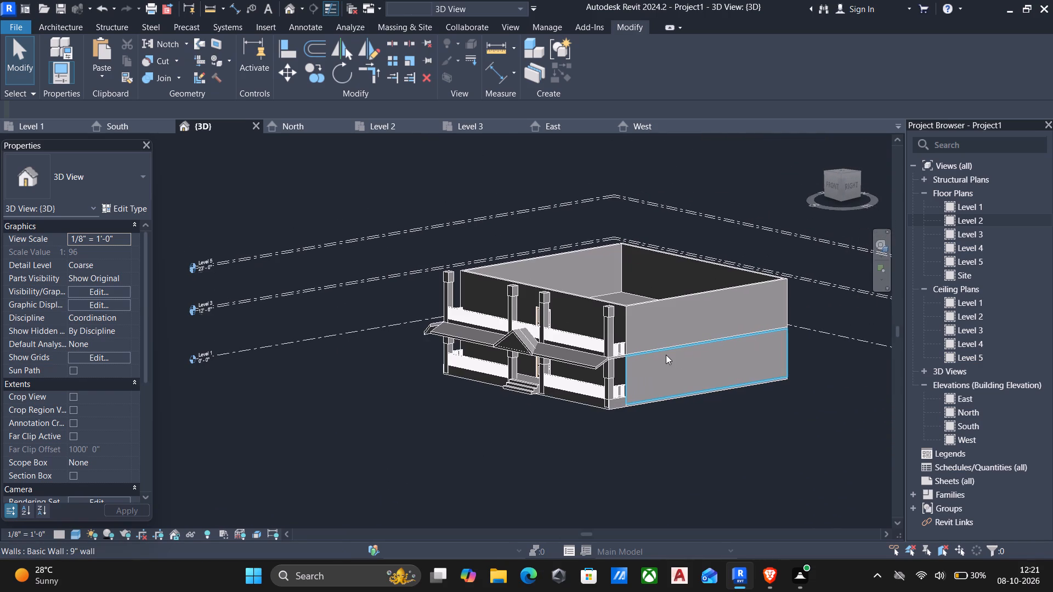
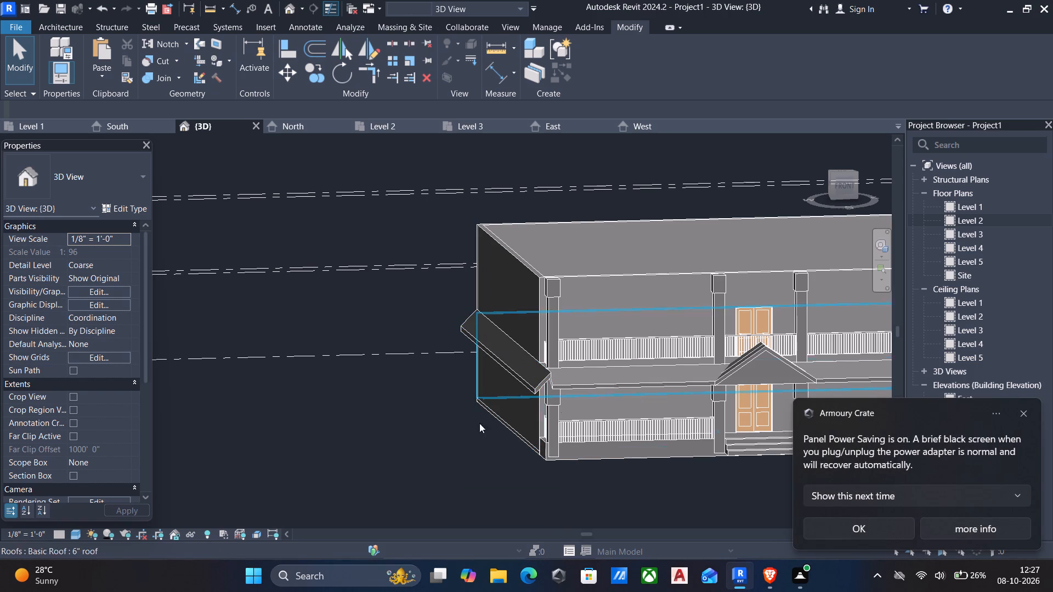
Shorten the west side roof at its front end, pulling it back to about the corner column.
scroll(557, 382, "up", 6)
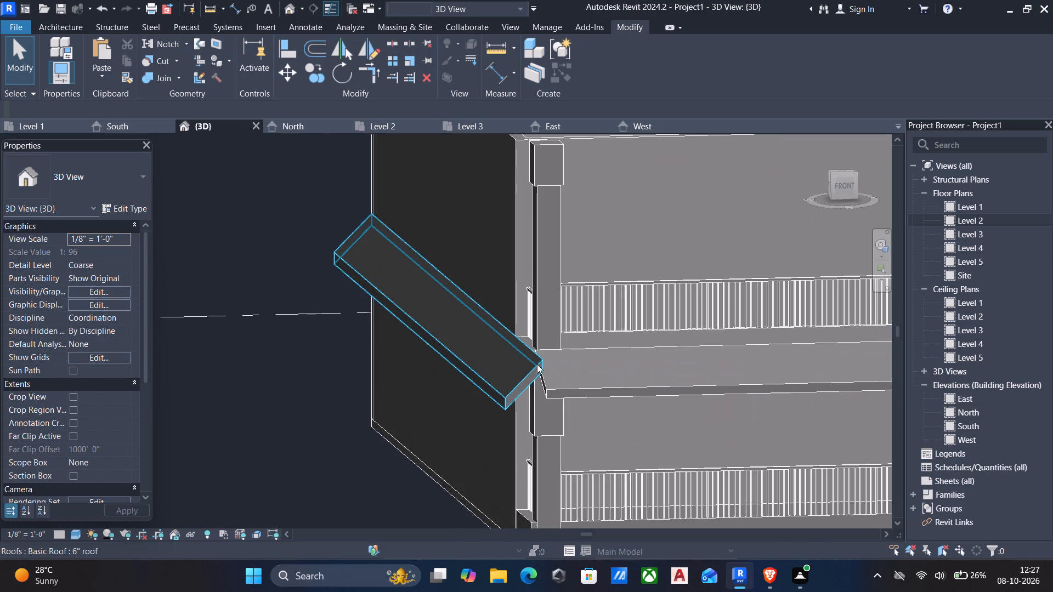
left_click(537, 364)
scroll(530, 384, "down", 4)
middle_click_drag(540, 414, 583, 410, "shift")
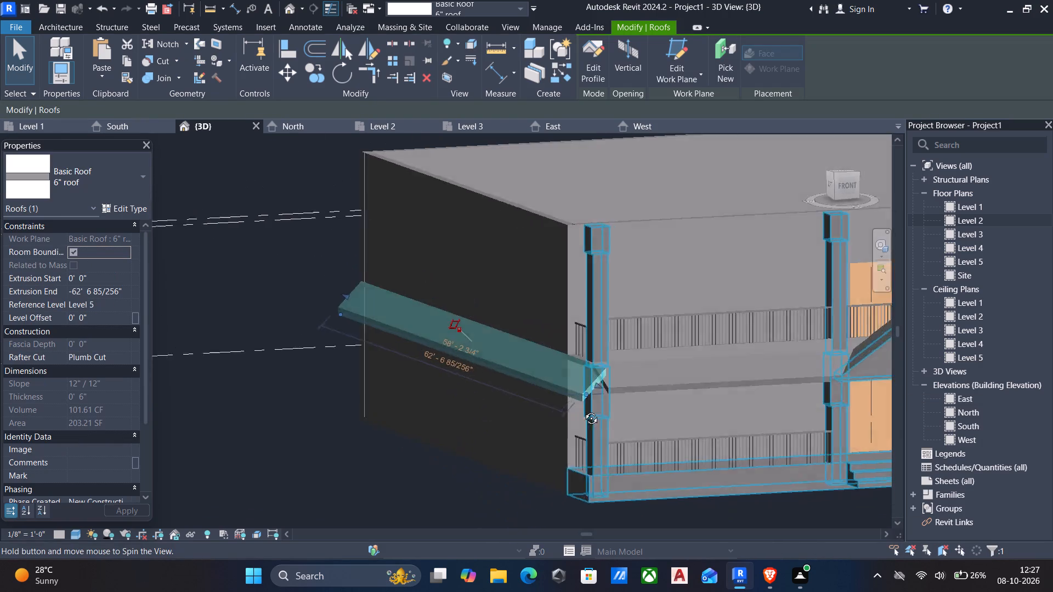
middle_click_drag(583, 410, 631, 434, "shift")
scroll(727, 420, "up", 1)
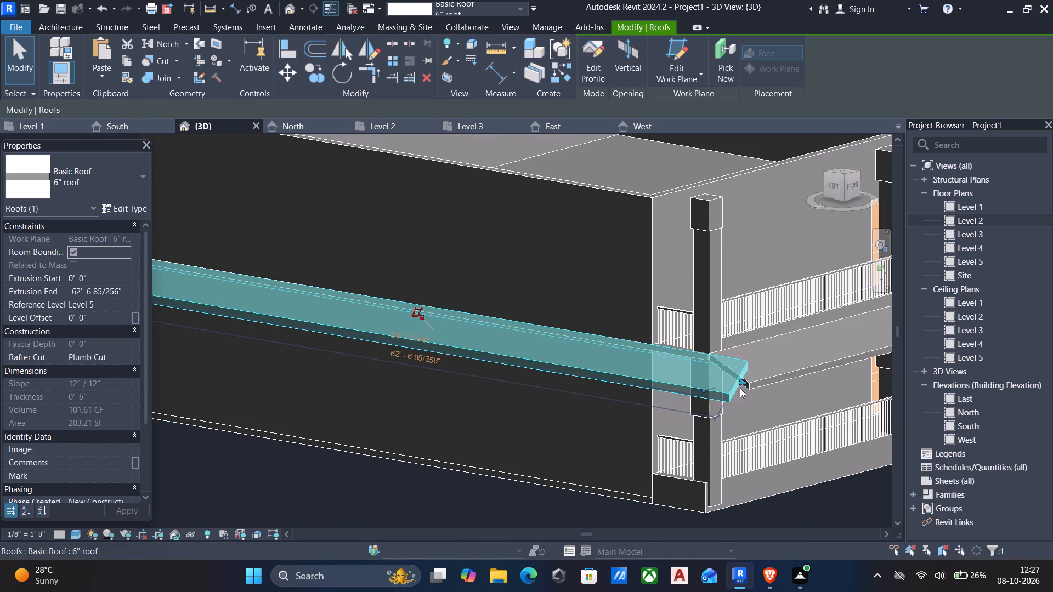
double_click(742, 381)
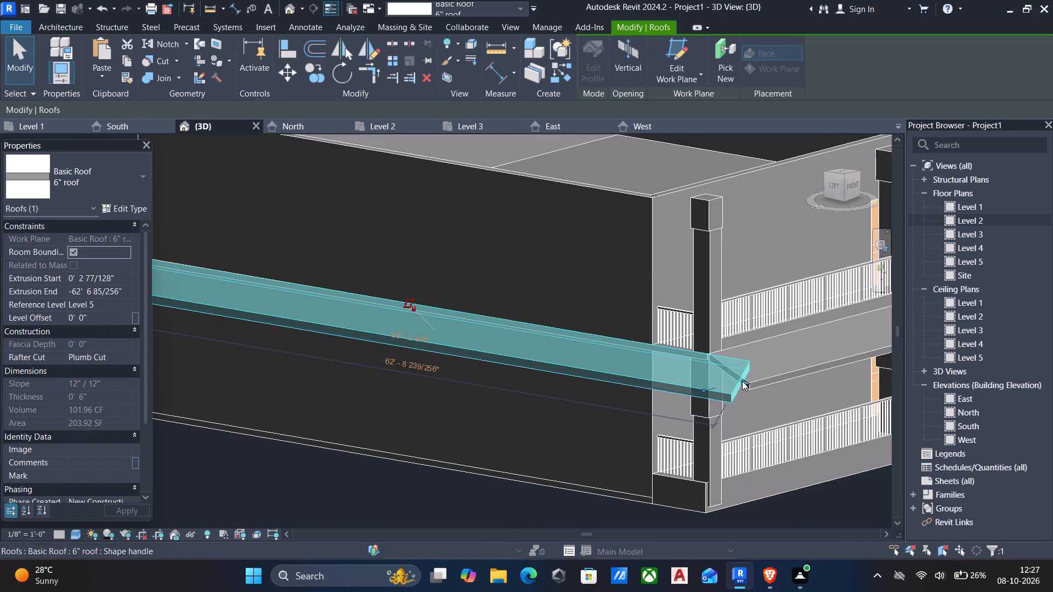
left_click_drag(742, 381, 673, 381)
key("Escape")
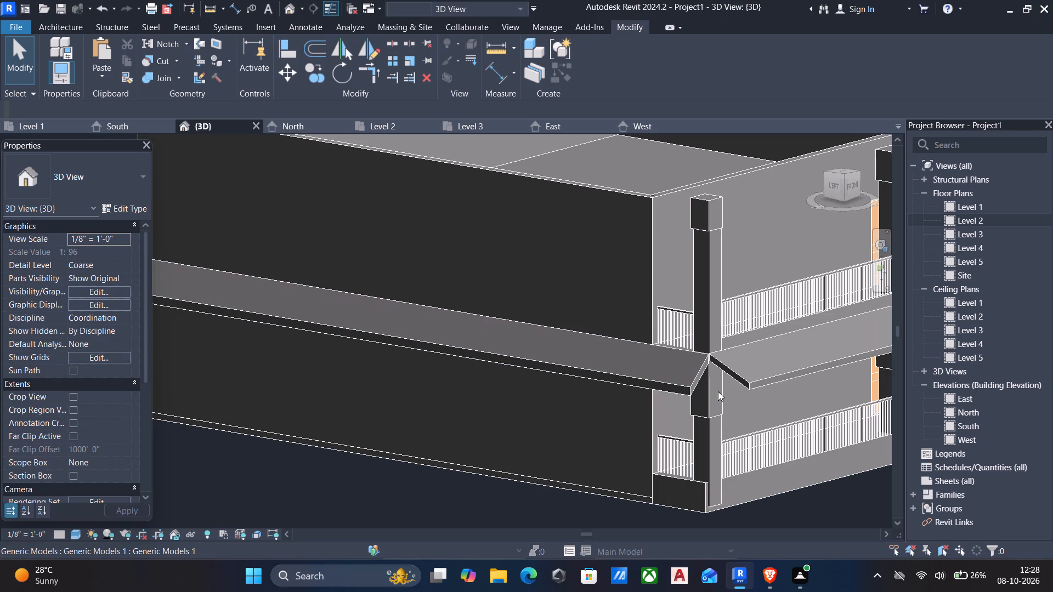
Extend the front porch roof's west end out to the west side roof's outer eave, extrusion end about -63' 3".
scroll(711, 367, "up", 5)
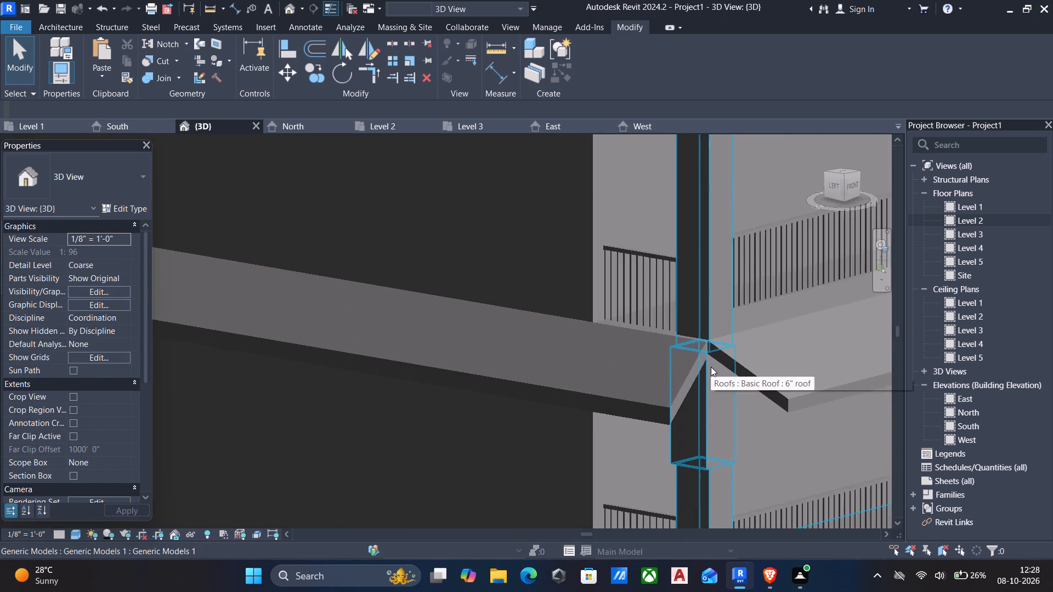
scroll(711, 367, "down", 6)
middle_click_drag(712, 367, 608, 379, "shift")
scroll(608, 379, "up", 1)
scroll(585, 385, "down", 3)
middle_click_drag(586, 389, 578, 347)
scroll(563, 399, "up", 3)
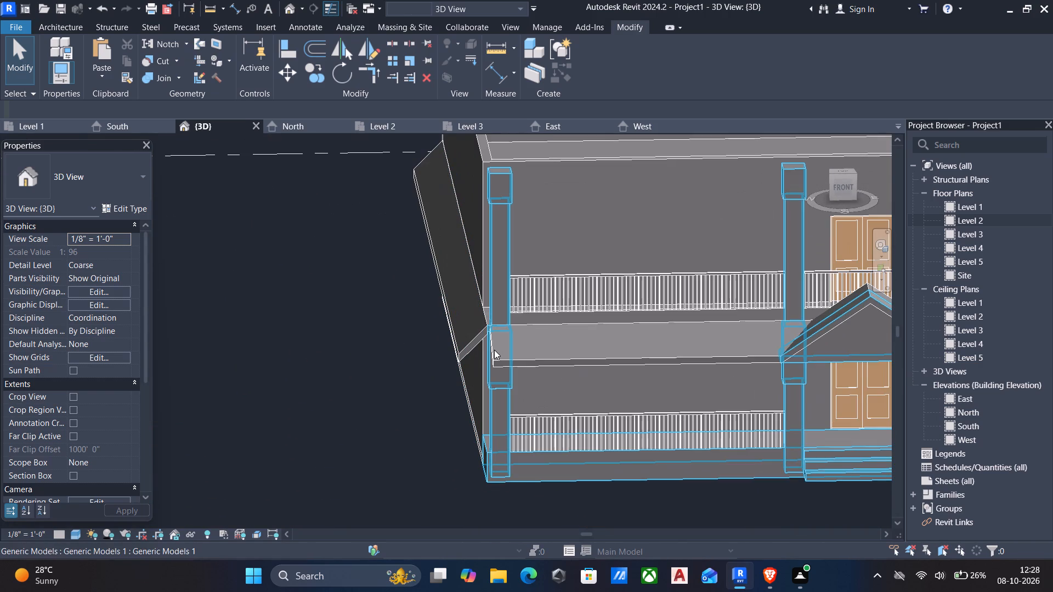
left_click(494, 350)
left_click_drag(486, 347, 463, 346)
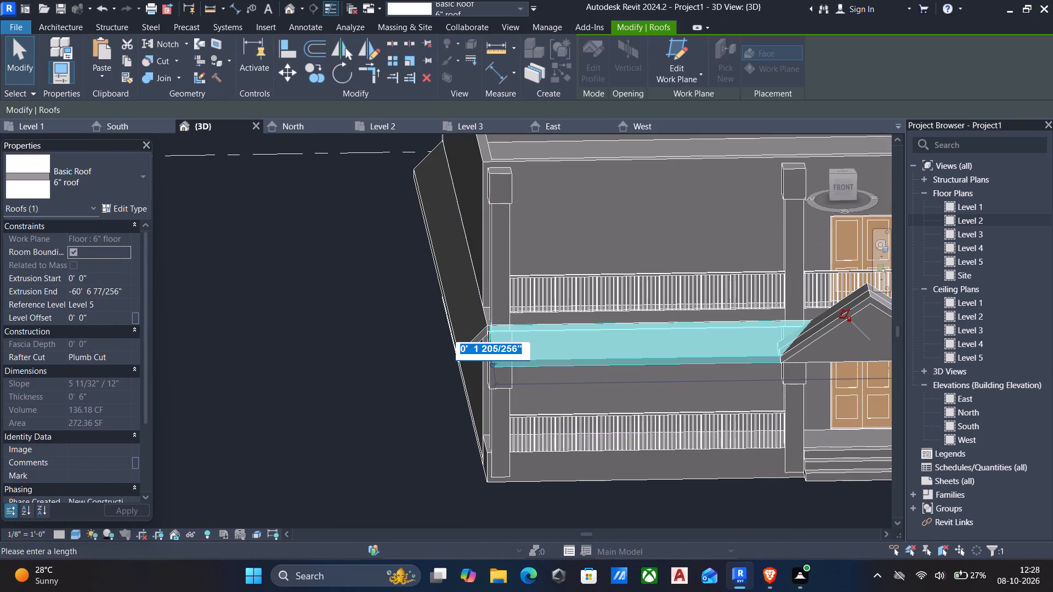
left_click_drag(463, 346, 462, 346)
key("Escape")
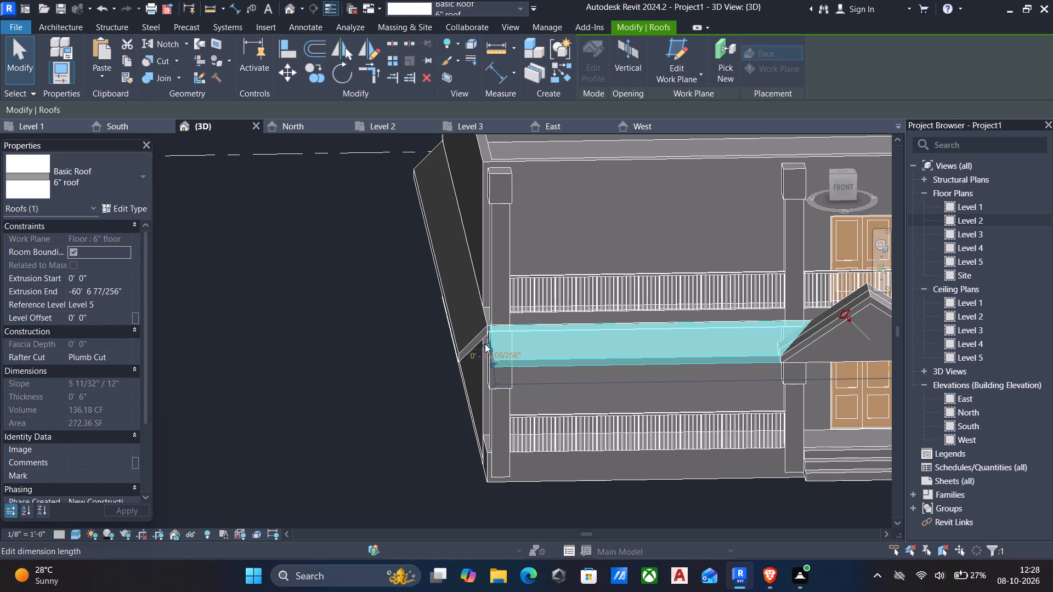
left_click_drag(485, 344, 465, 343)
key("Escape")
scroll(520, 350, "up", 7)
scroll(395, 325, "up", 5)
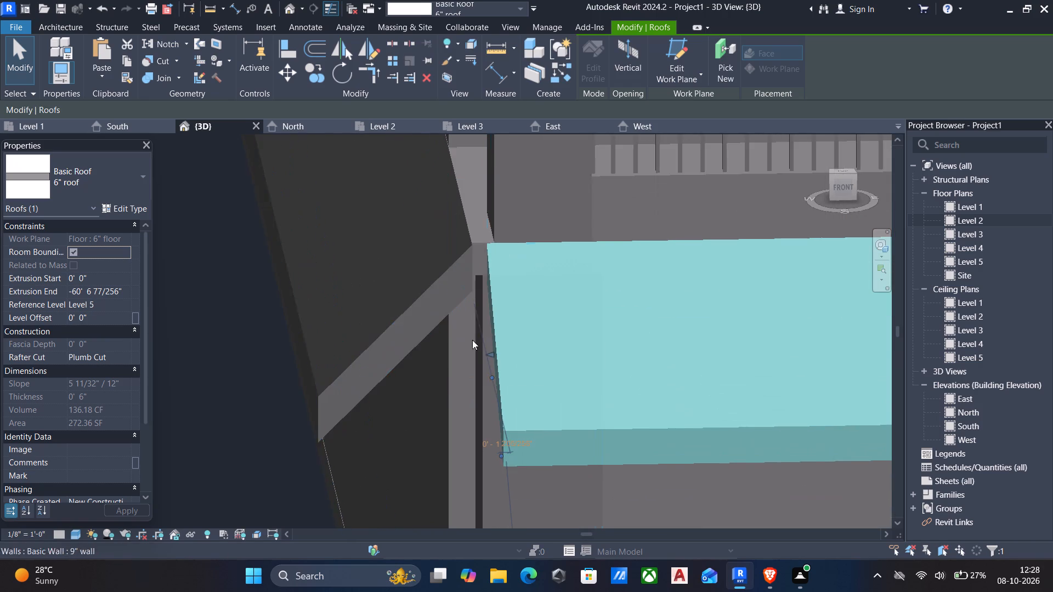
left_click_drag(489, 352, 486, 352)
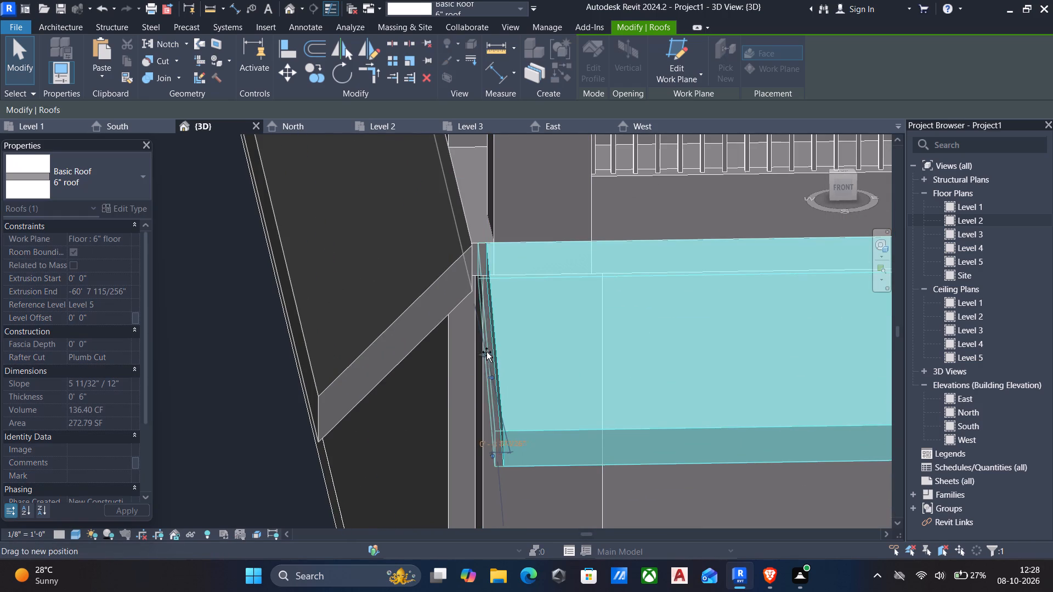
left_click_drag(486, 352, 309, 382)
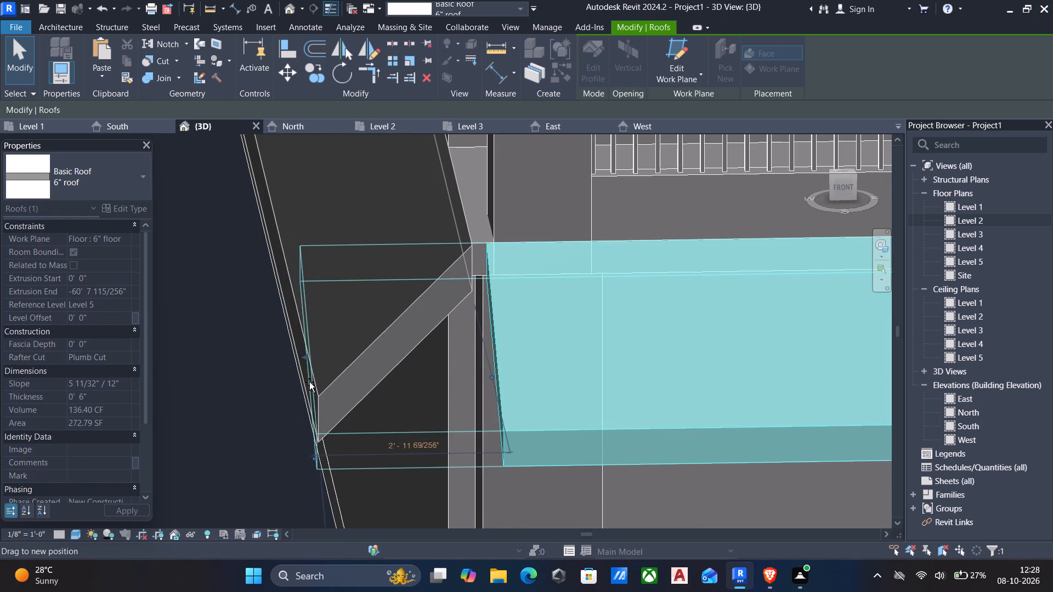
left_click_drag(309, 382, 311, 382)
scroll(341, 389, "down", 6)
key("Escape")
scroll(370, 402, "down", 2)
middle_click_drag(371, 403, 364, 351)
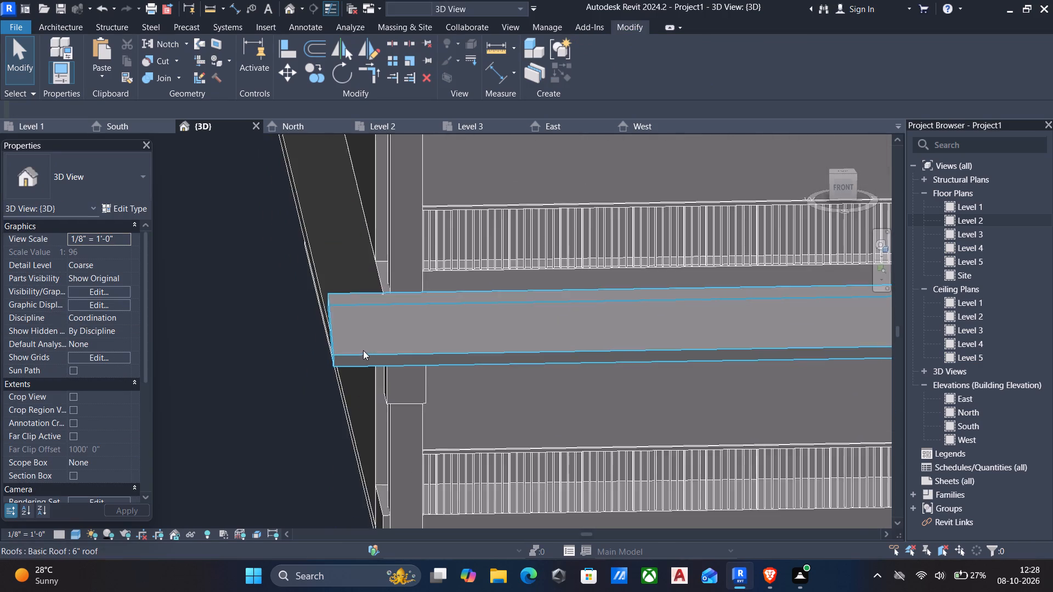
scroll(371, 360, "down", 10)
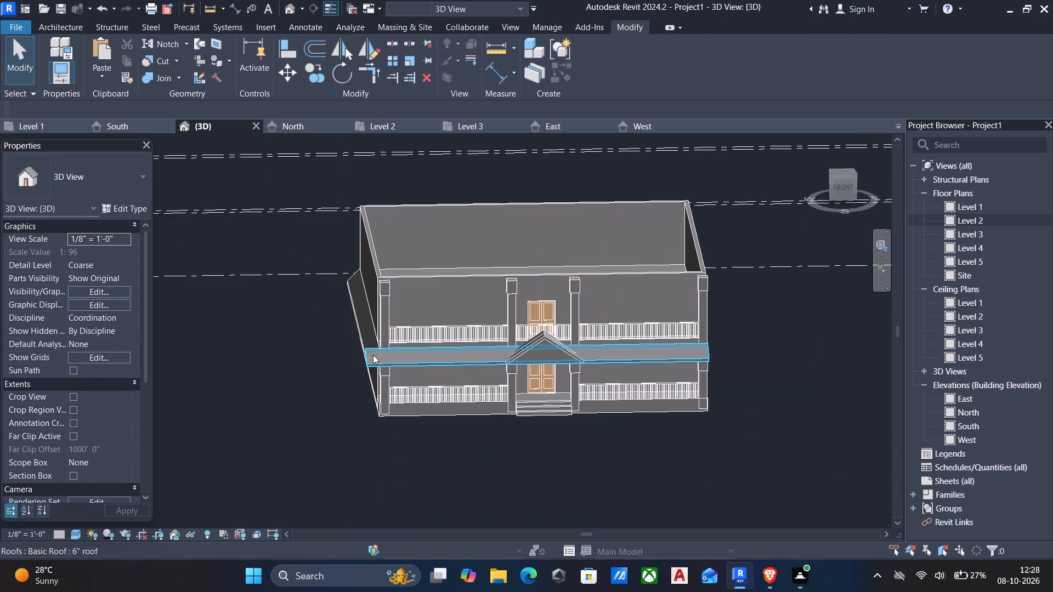
Pull the front porch roof's west end back to about the corner column's outer face, extrusion end about -60' 10 1/2".
left_click(369, 360)
scroll(367, 360, "up", 7)
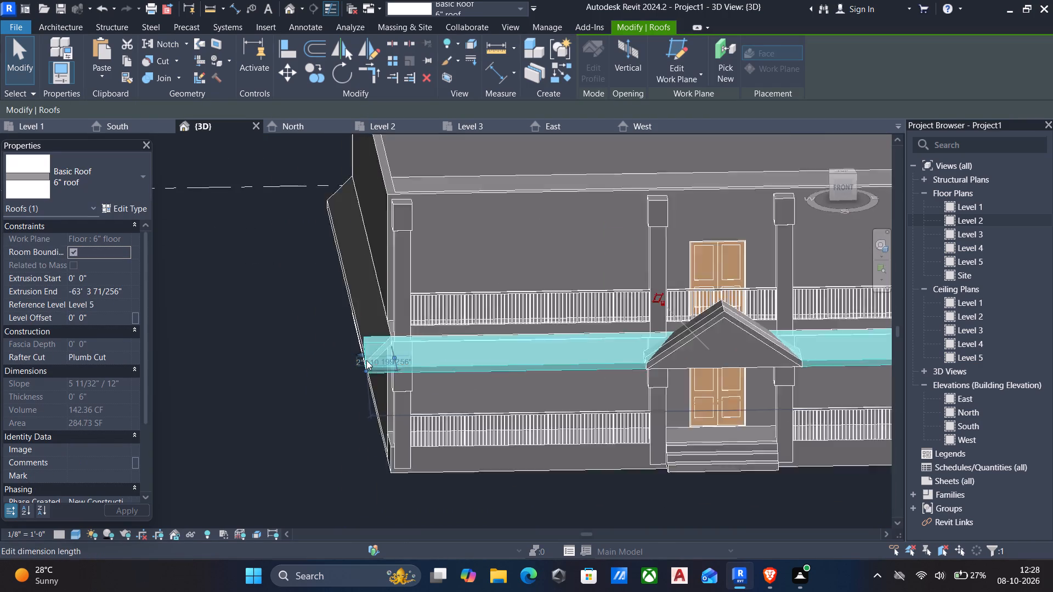
scroll(366, 360, "up", 3)
left_click_drag(359, 348, 420, 345)
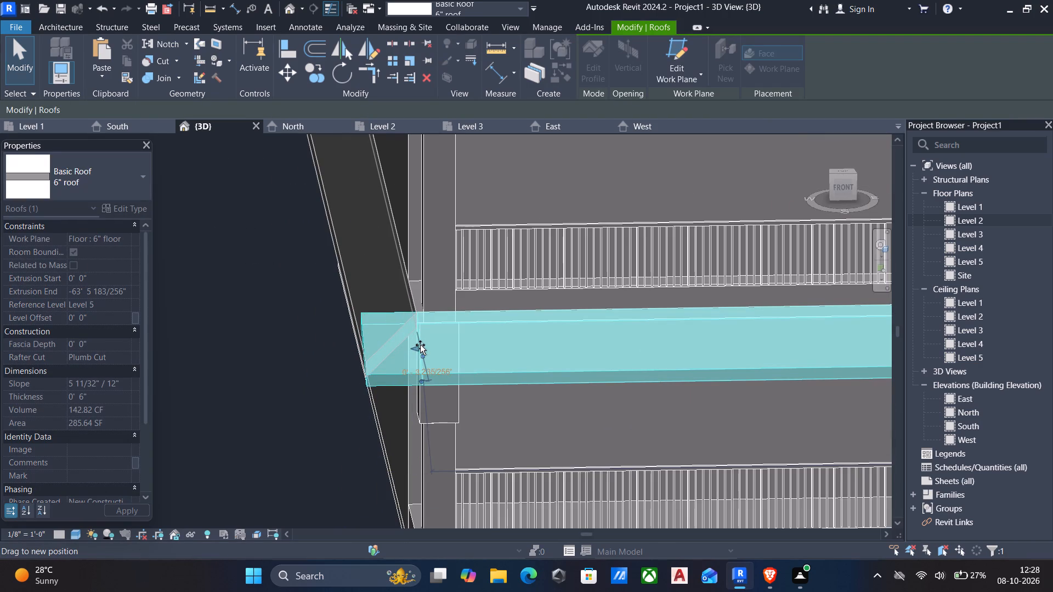
left_click_drag(420, 345, 416, 348)
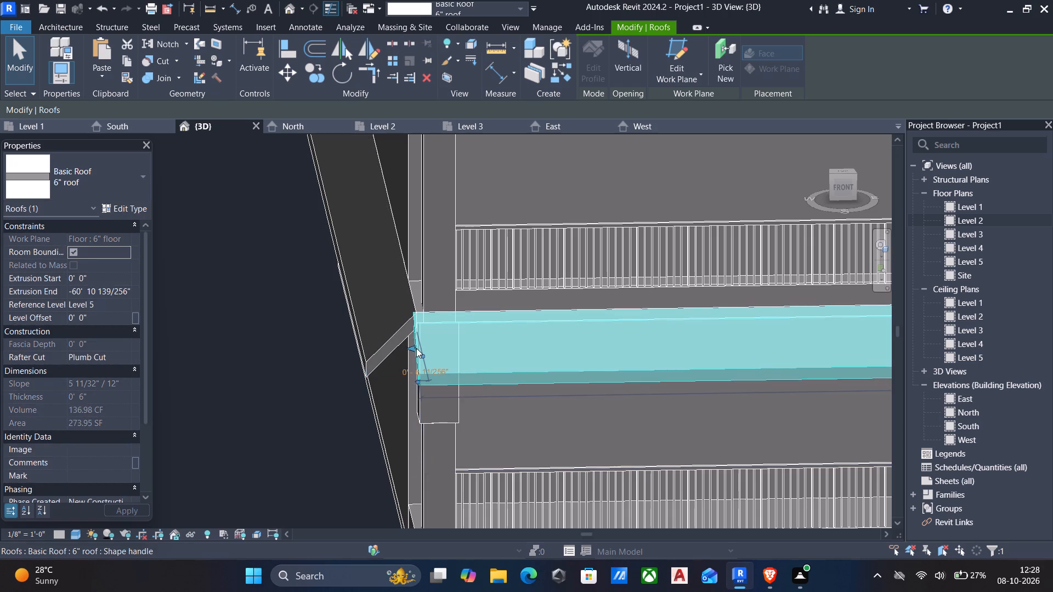
key("Escape")
Examine the whole front elevation and the porch roof's east end at the corner column in 3D.
scroll(416, 348, "down", 6)
middle_click_drag(425, 361, 409, 362)
middle_click_drag(407, 368, 378, 352, "shift")
scroll(394, 362, "down", 6)
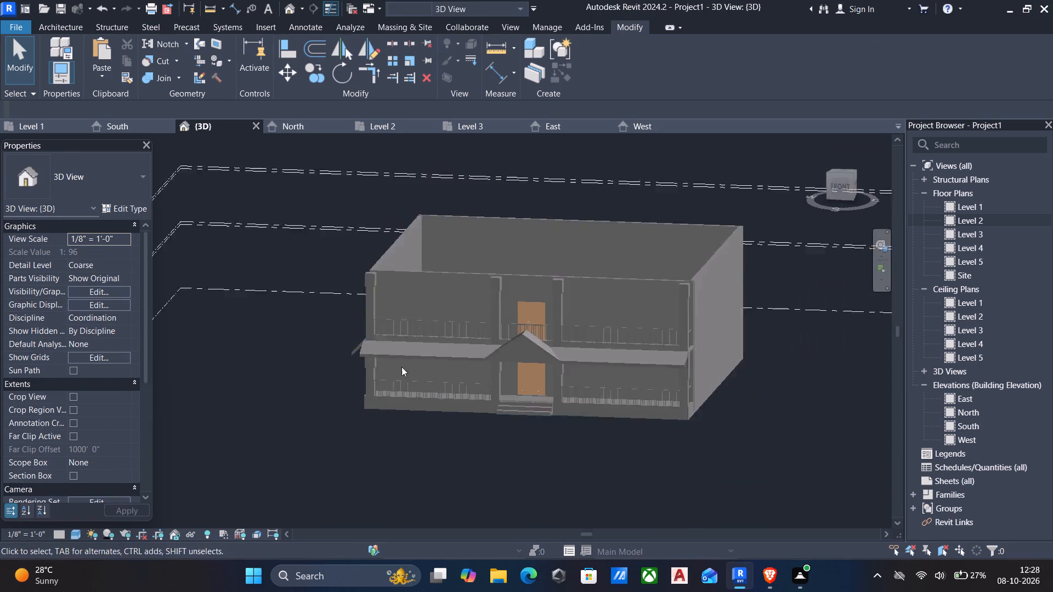
scroll(603, 379, "up", 11)
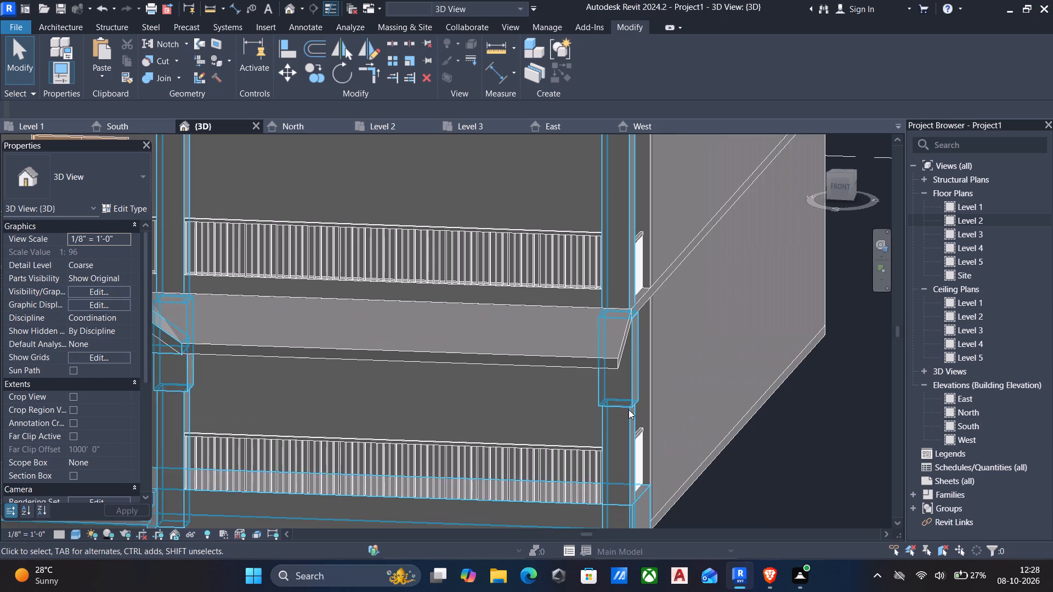
scroll(630, 409, "down", 6)
middle_click_drag(630, 410, 660, 355)
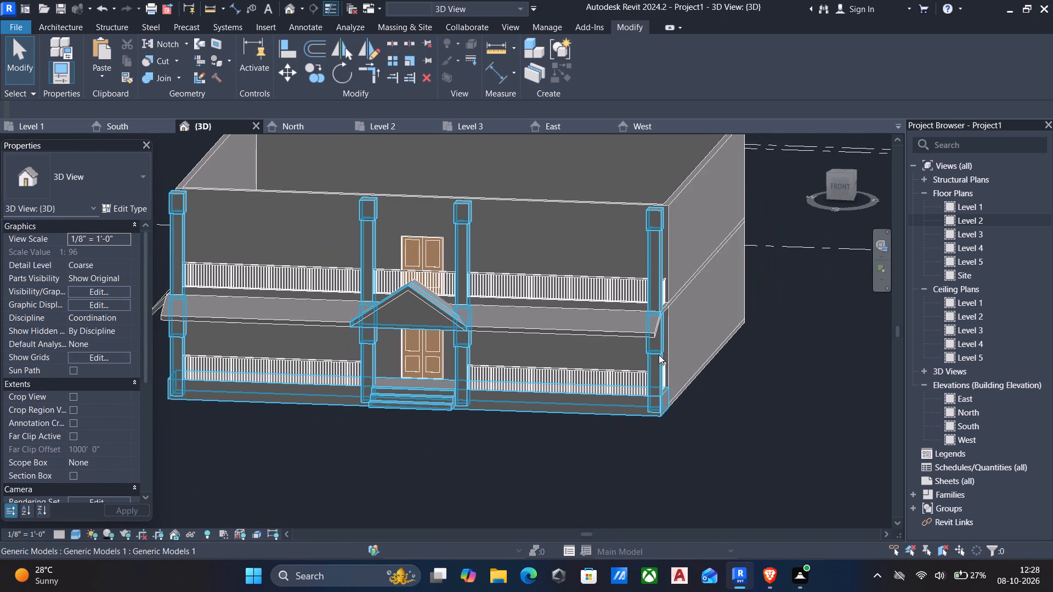
Edit the porch model in place and open the material selection for the lower shafts of the two entrance columns.
left_click(378, 356)
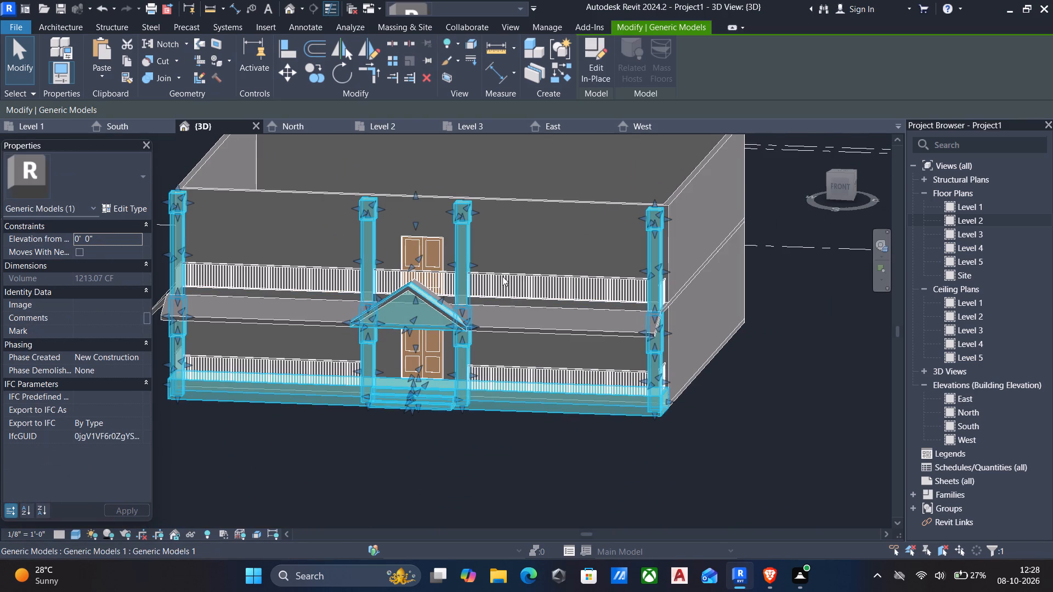
left_click(593, 60)
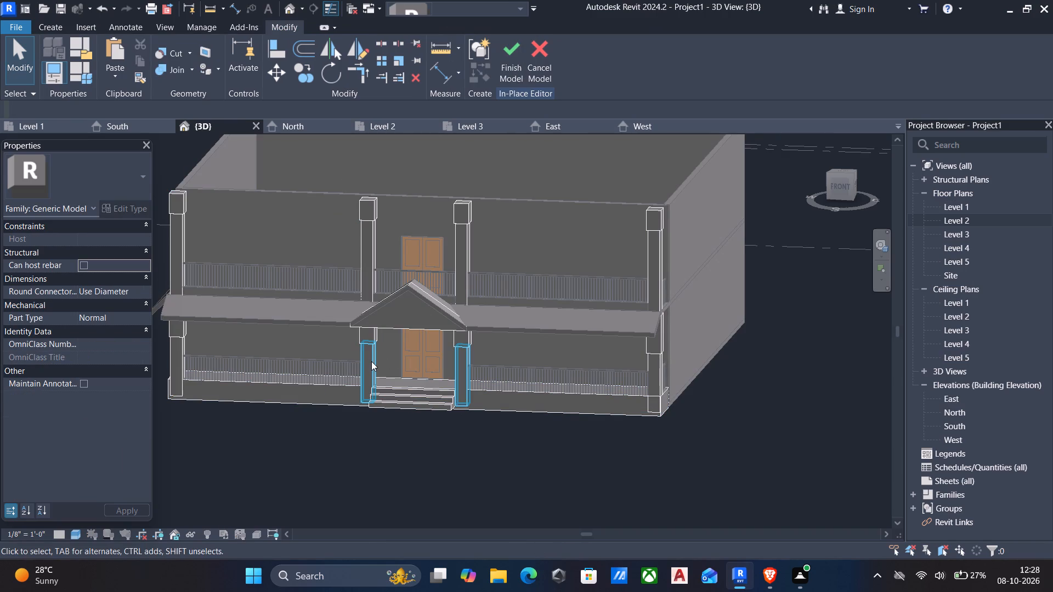
left_click(371, 361)
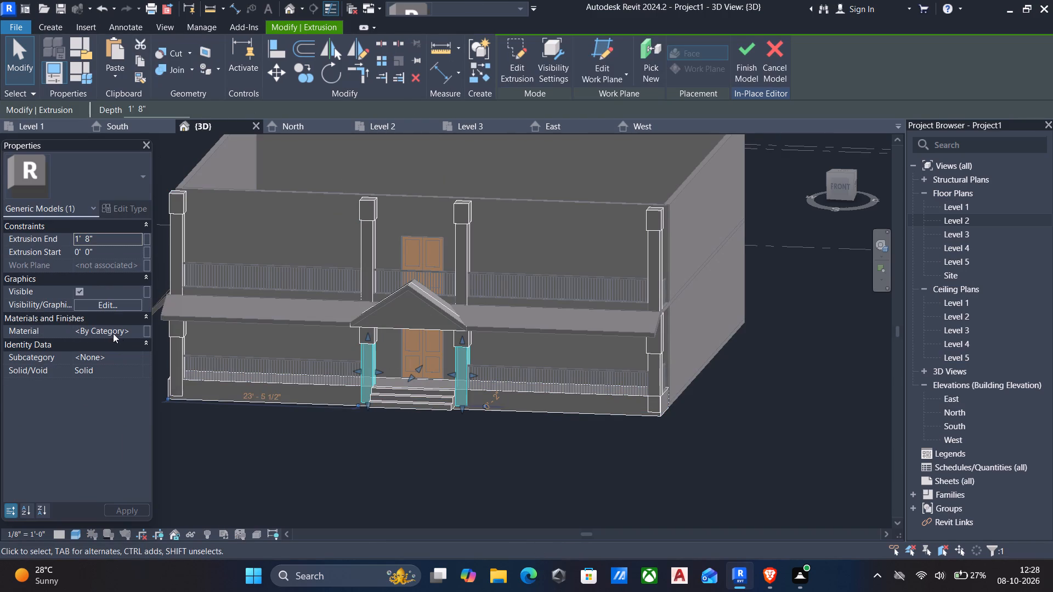
left_click(139, 331)
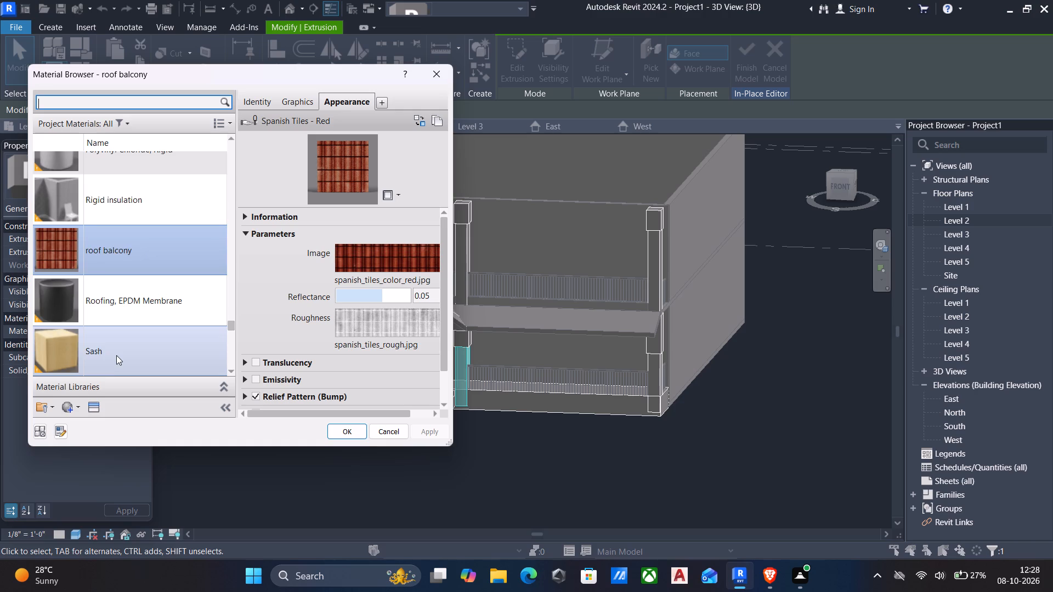
Create a new project material named wood pier.
scroll(115, 355, "down", 12)
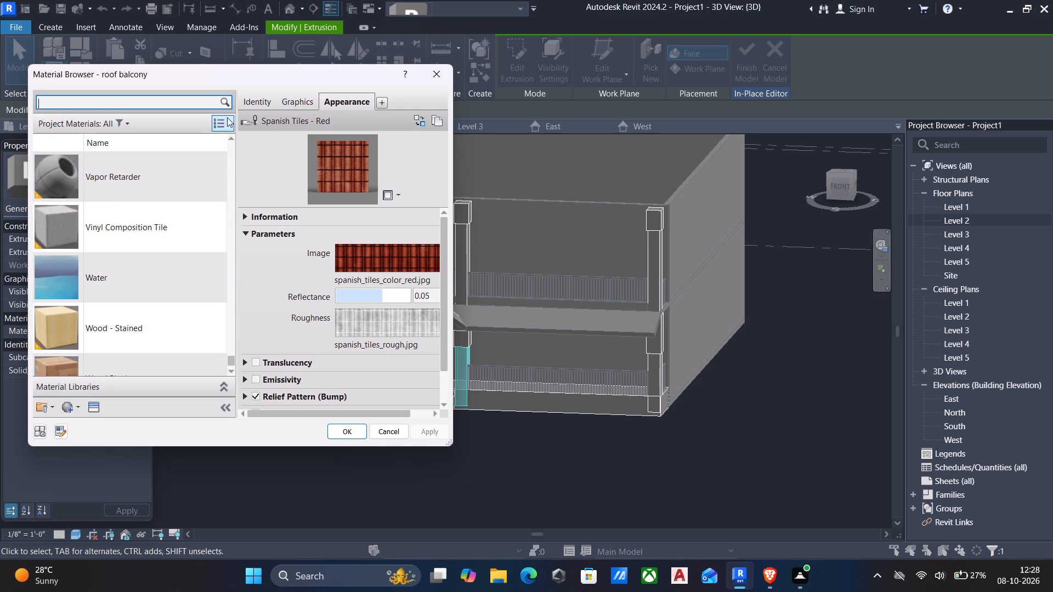
left_click(71, 407)
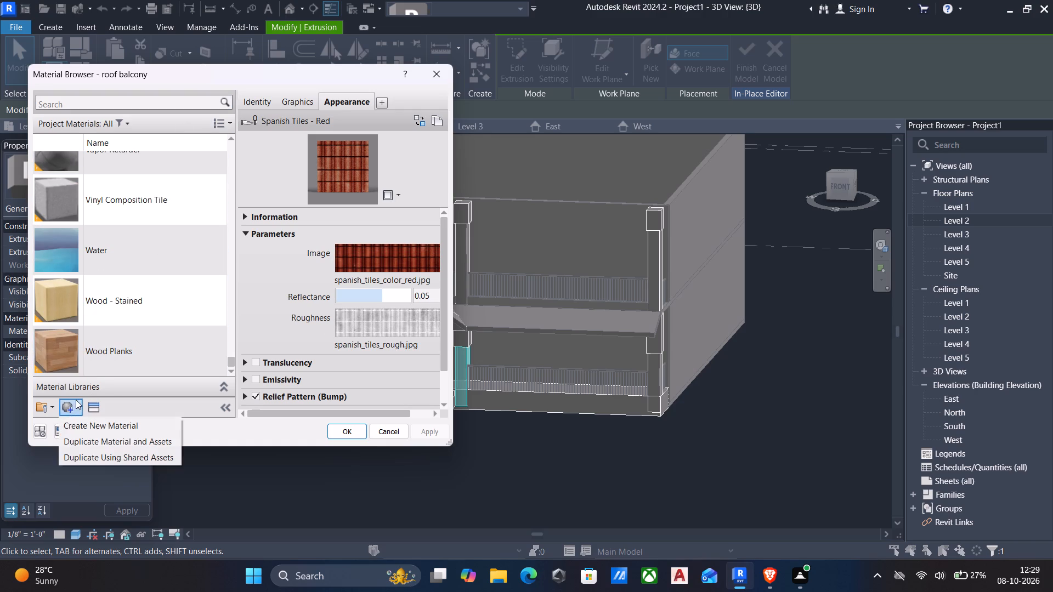
left_click(90, 424)
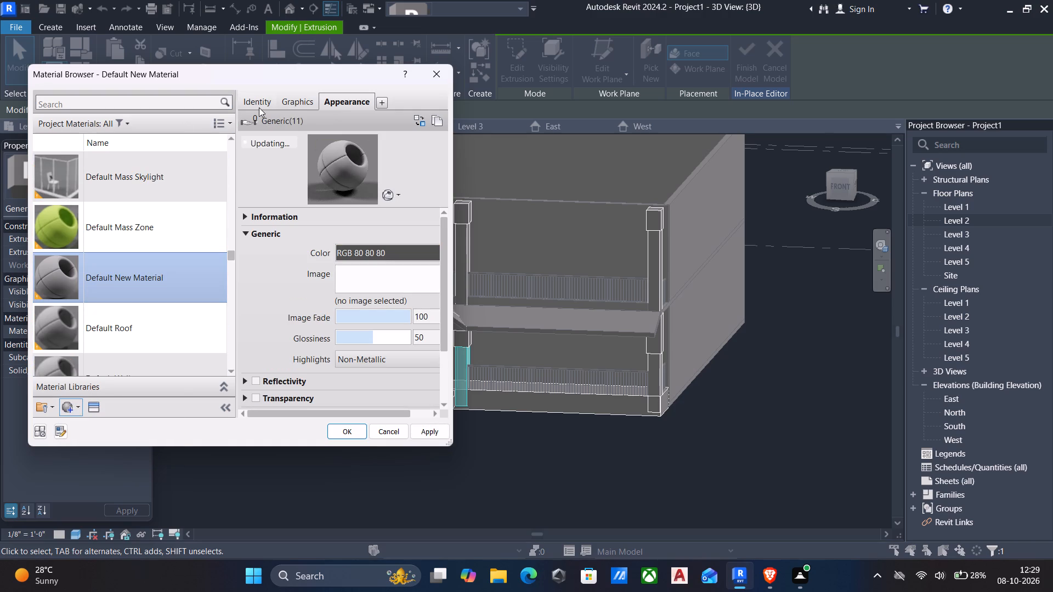
left_click(253, 94)
left_click(426, 125)
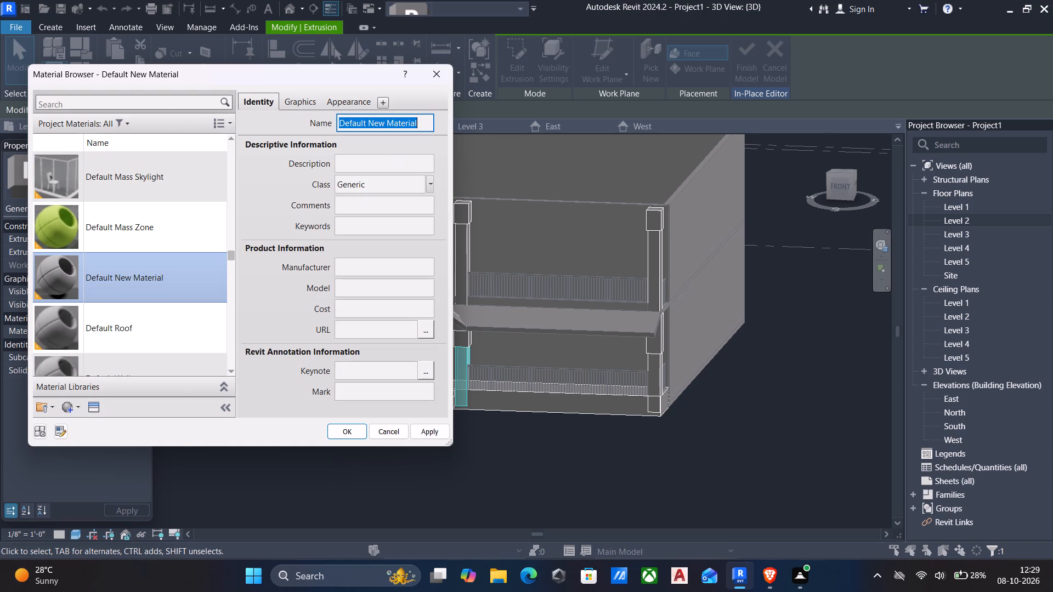
type("wood")
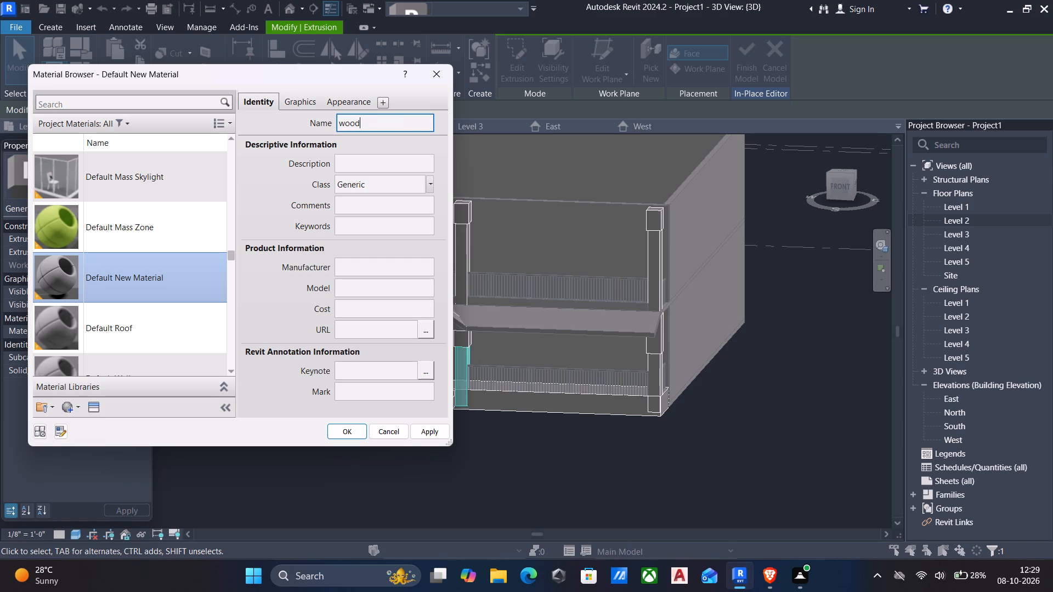
key("space")
type("pier")
left_click(422, 432)
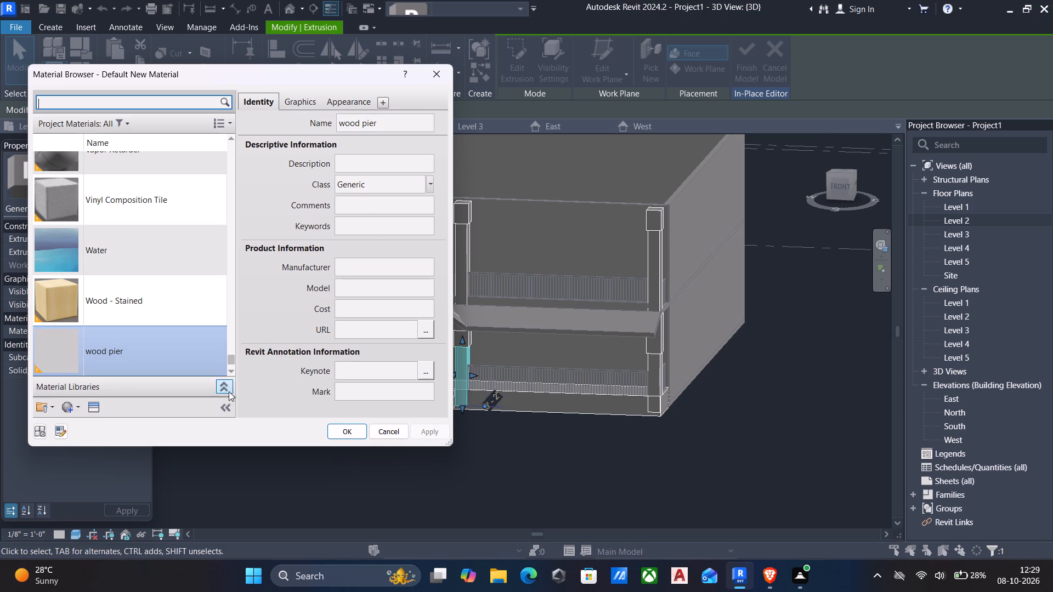
Give the wood pier material the Cocobolo wood appearance and apply it to the lower shafts of the two entrance columns.
left_click(90, 406)
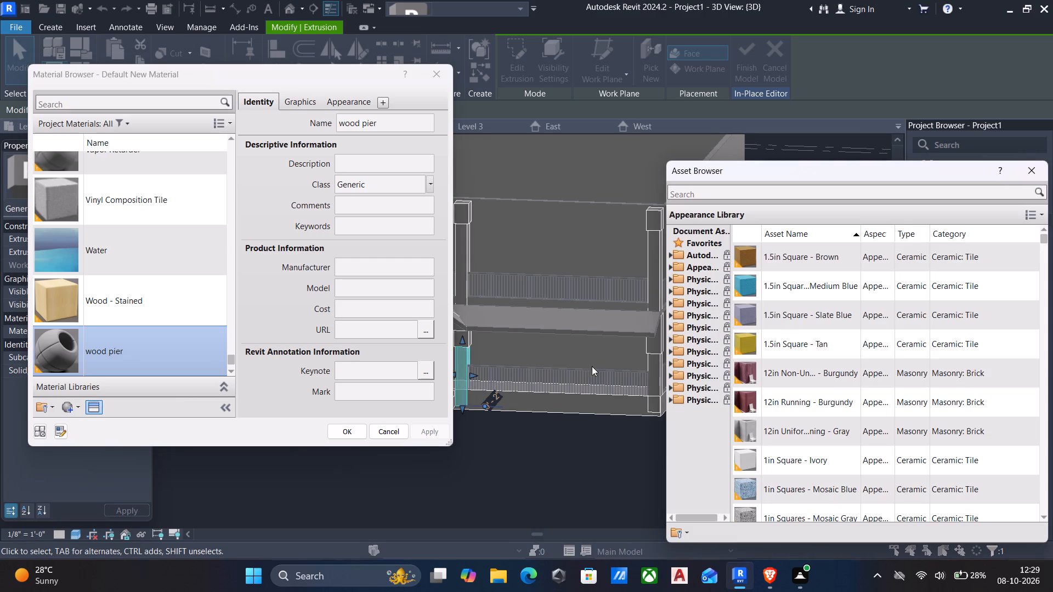
left_click(673, 270)
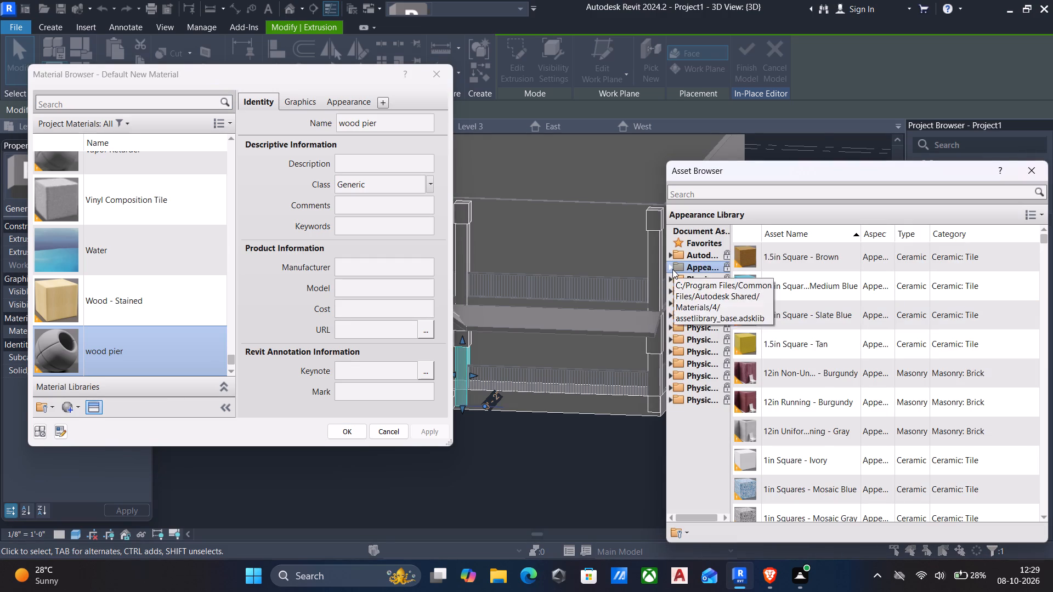
left_click(672, 269)
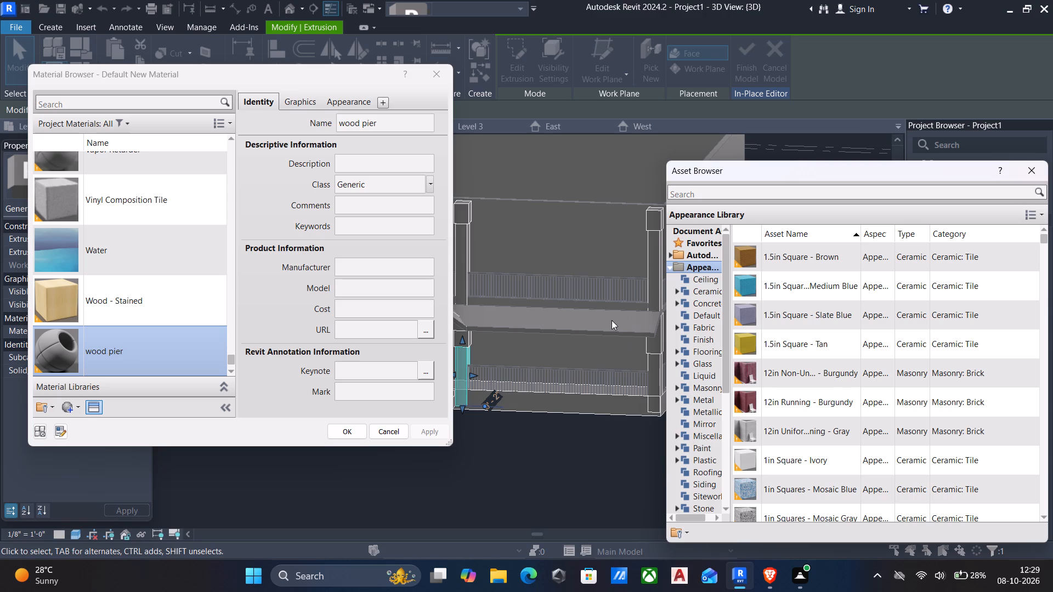
scroll(687, 390, "down", 2)
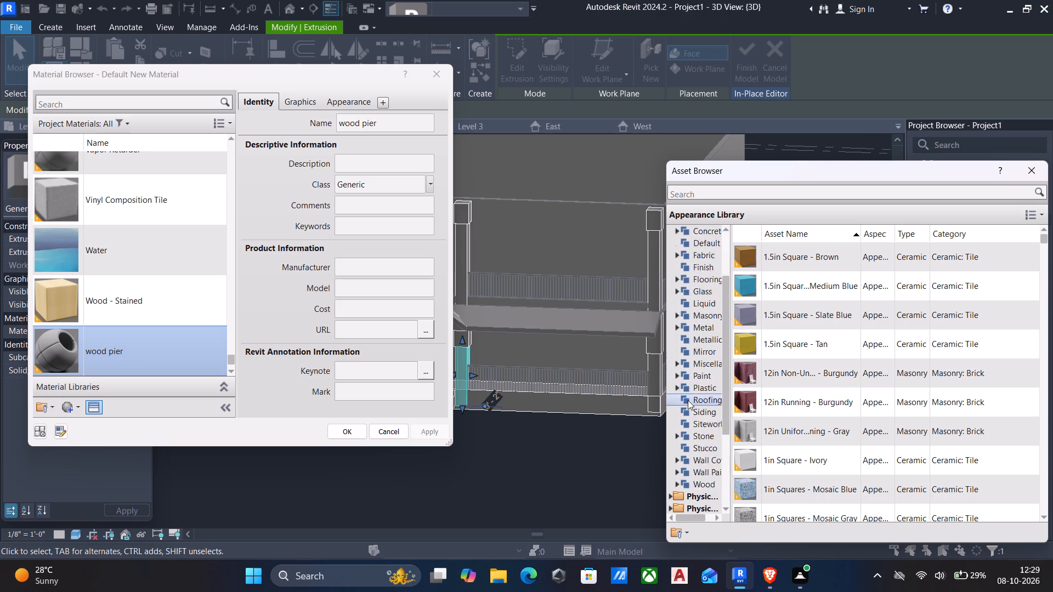
scroll(688, 400, "down", 2)
left_click(688, 412)
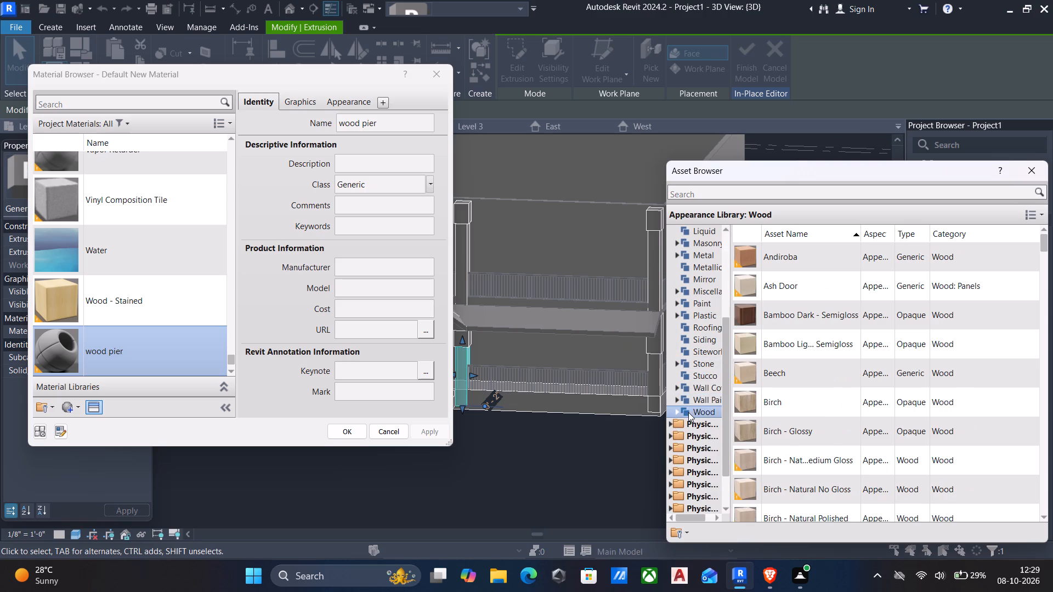
scroll(782, 351, "down", 17)
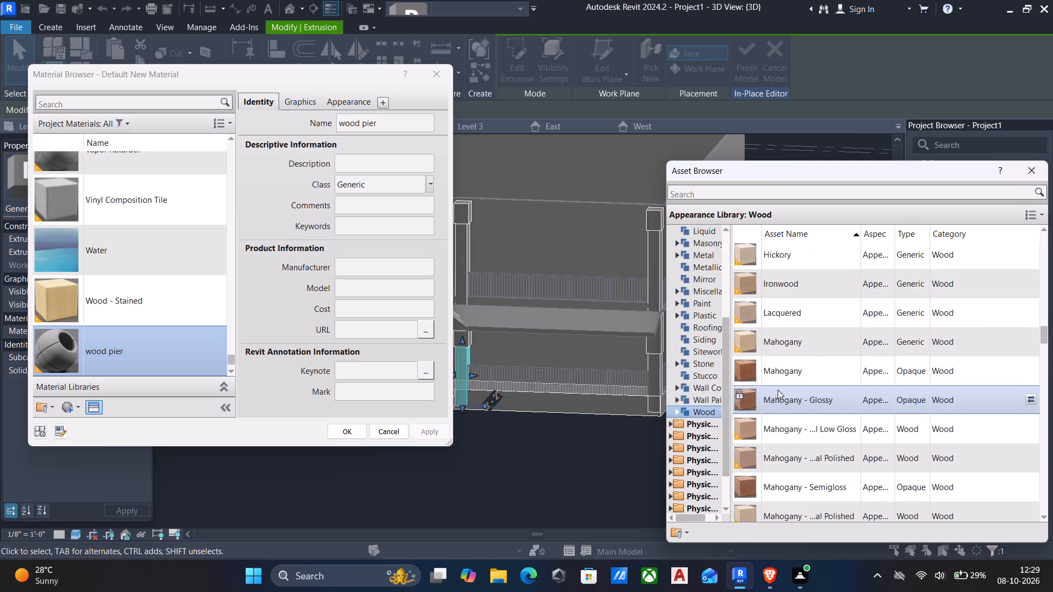
scroll(777, 371, "up", 2)
double_click(785, 259)
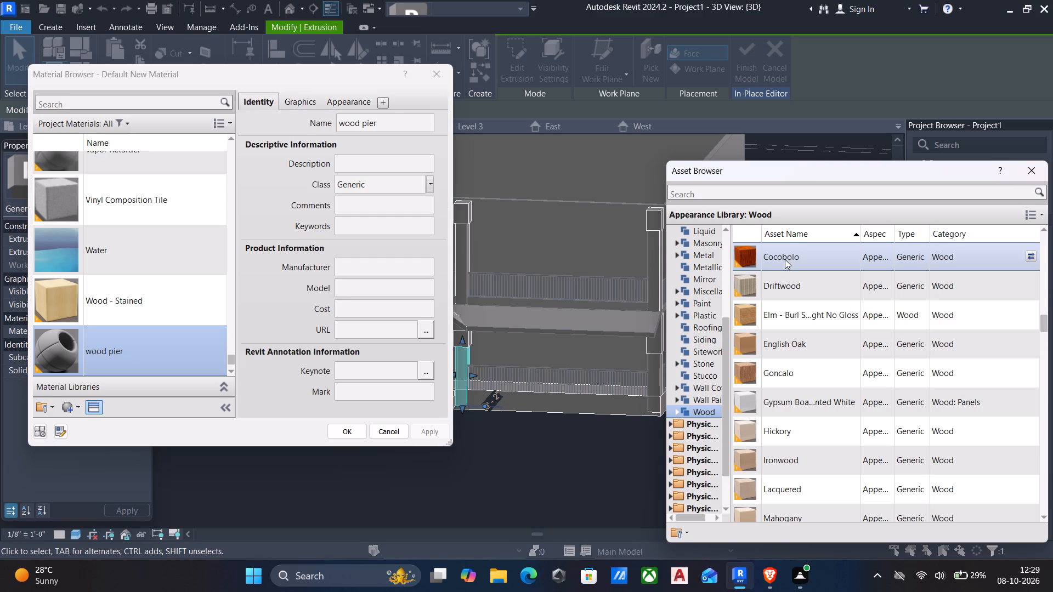
left_click(424, 429)
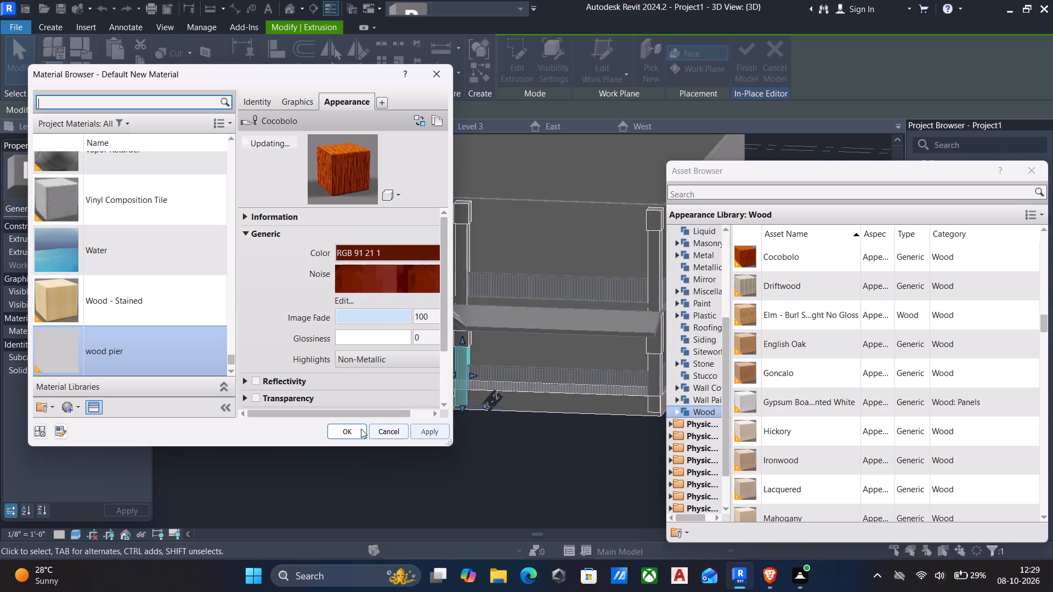
left_click(355, 430)
key("Escape")
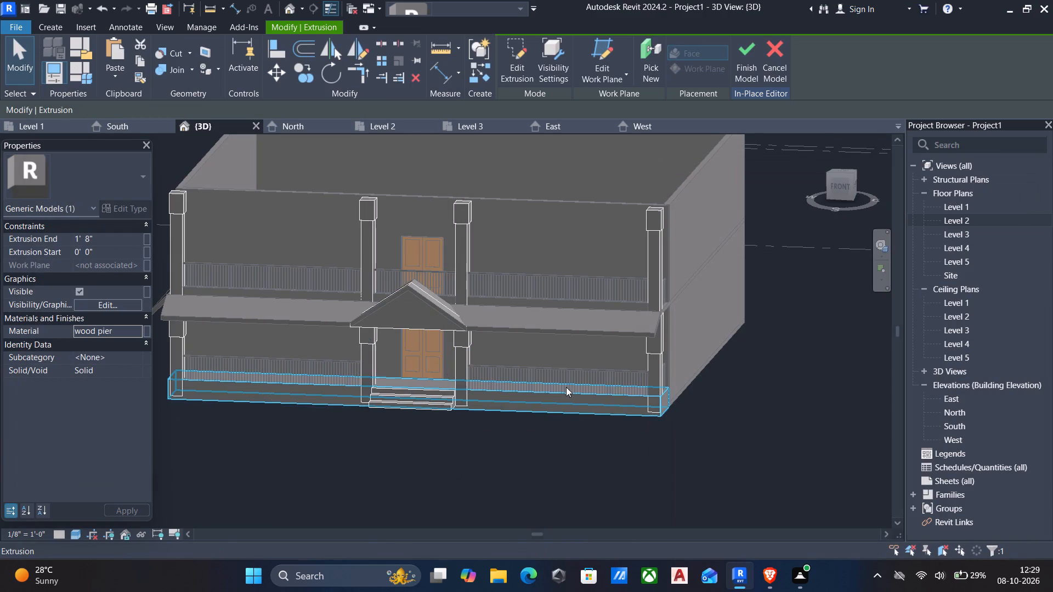
Switch the 3D view to the Realistic visual style and check the entrance columns.
left_click(73, 530)
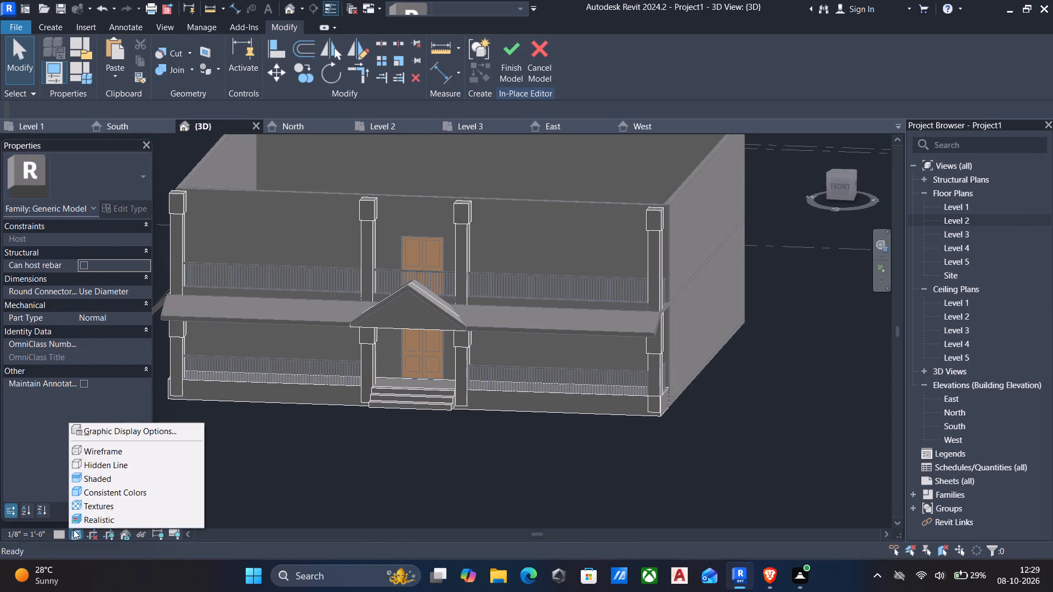
left_click(88, 521)
scroll(388, 366, "up", 3)
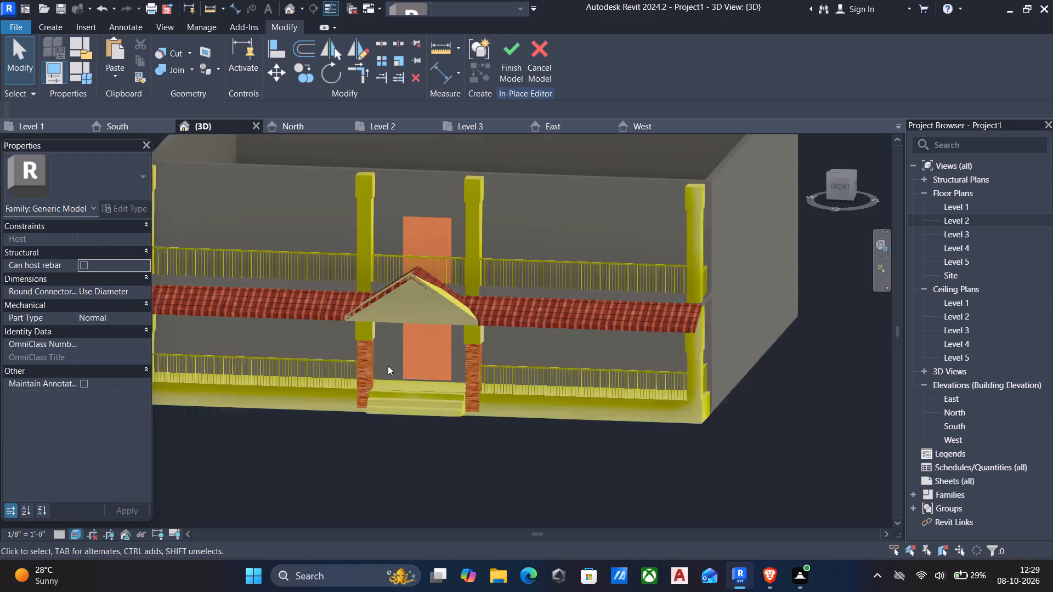
scroll(388, 366, "up", 3)
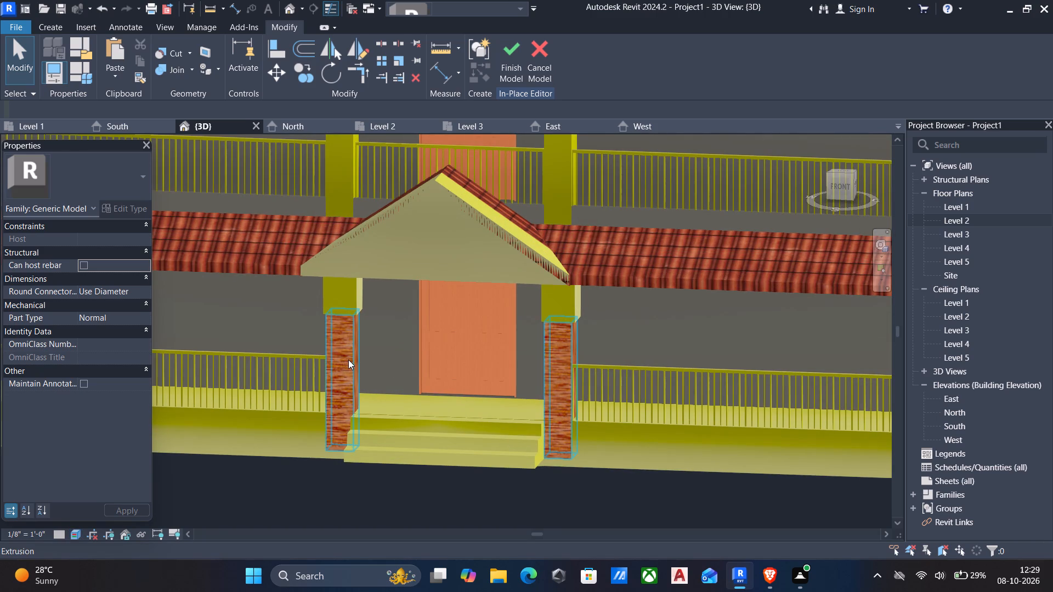
scroll(353, 367, "down", 7)
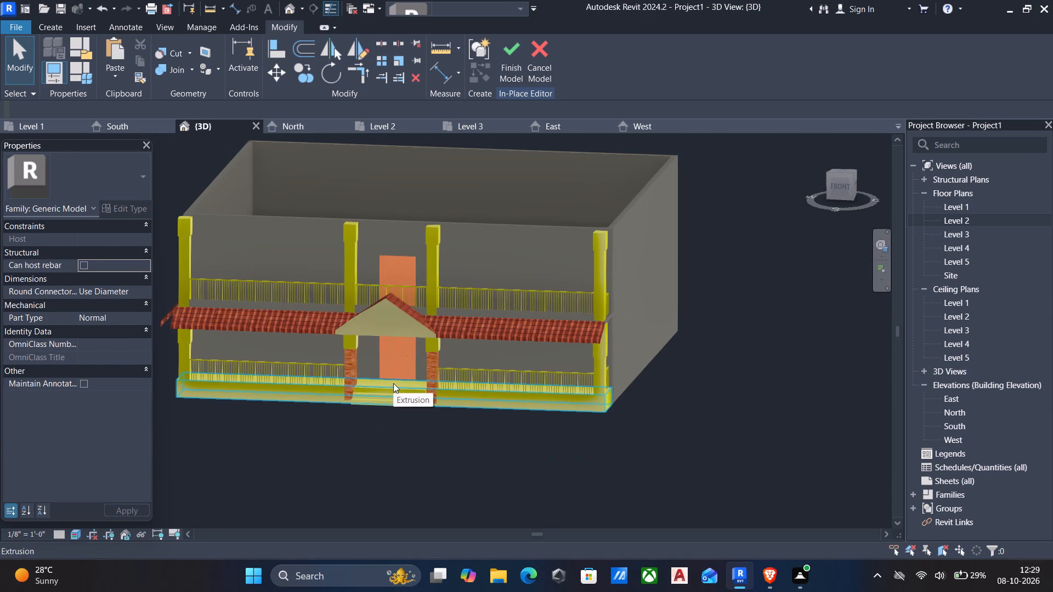
scroll(393, 383, "down", 1)
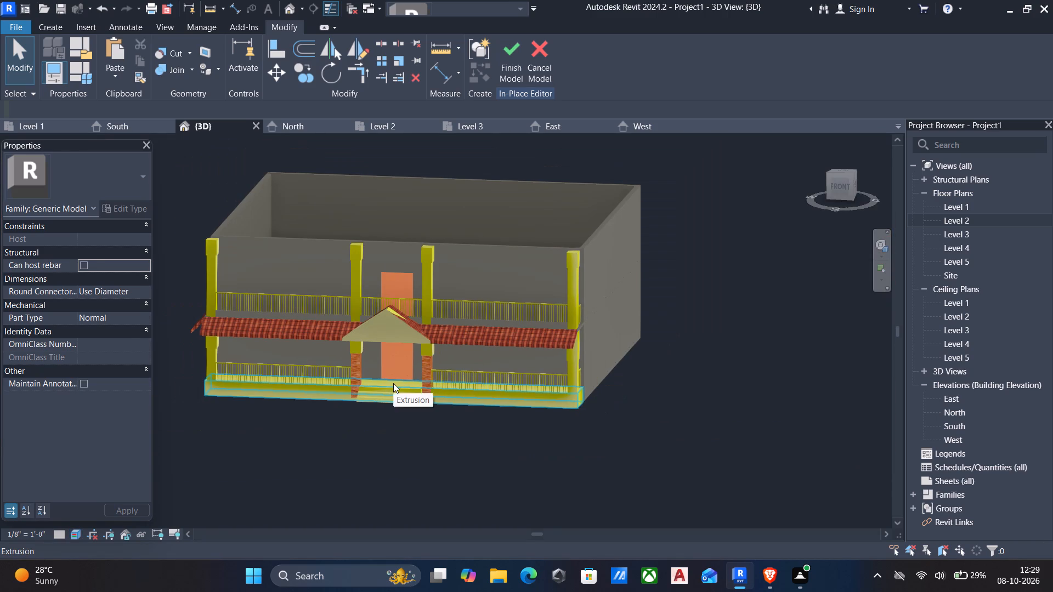
Assign the wood pier material to the upper-storey shafts of the two entrance columns and finish the in-place porch model.
left_click(354, 292)
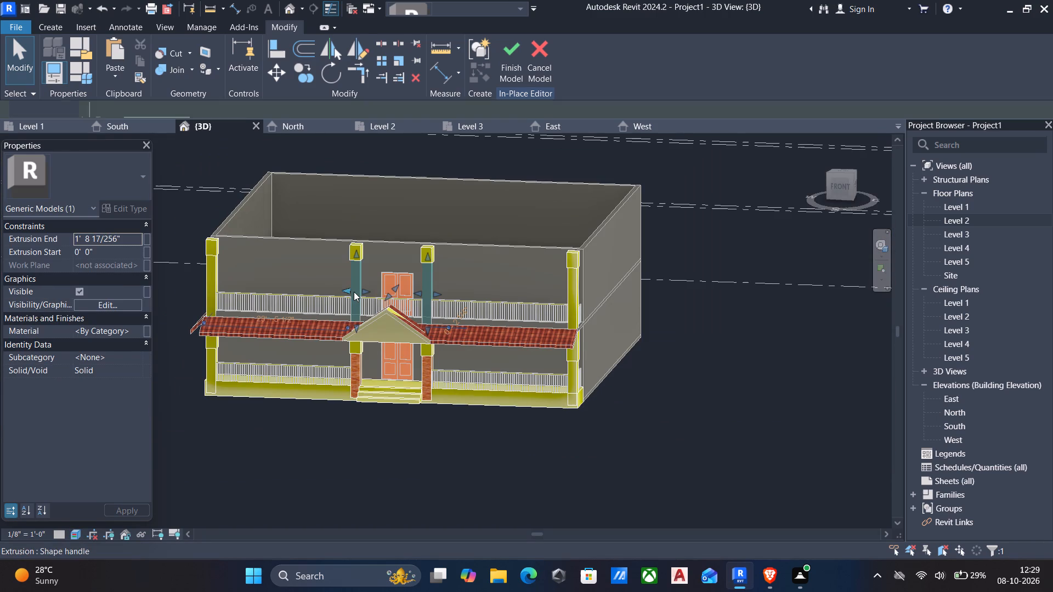
left_click(137, 333)
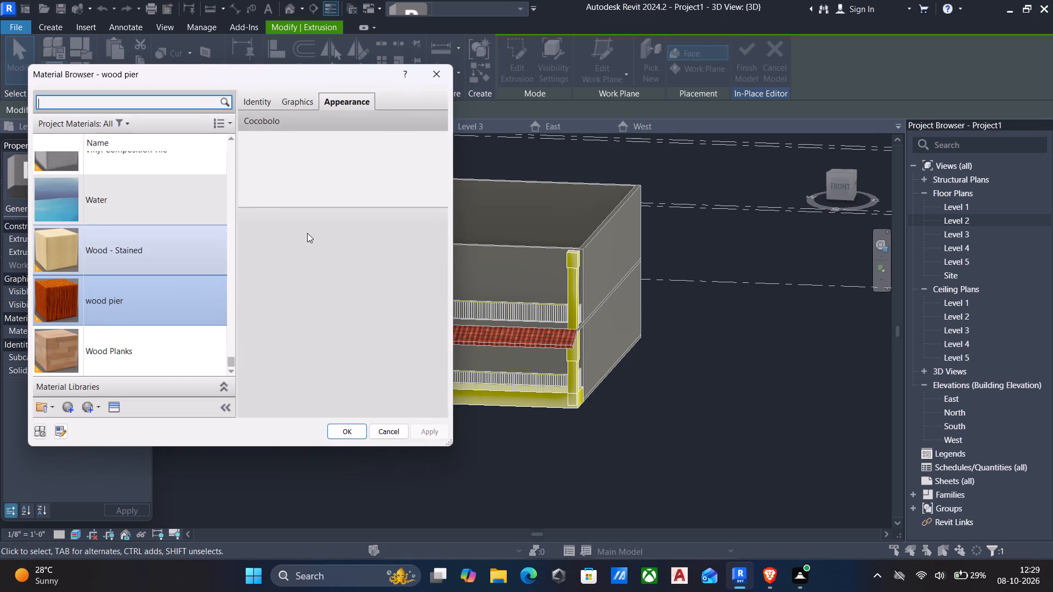
left_click(344, 426)
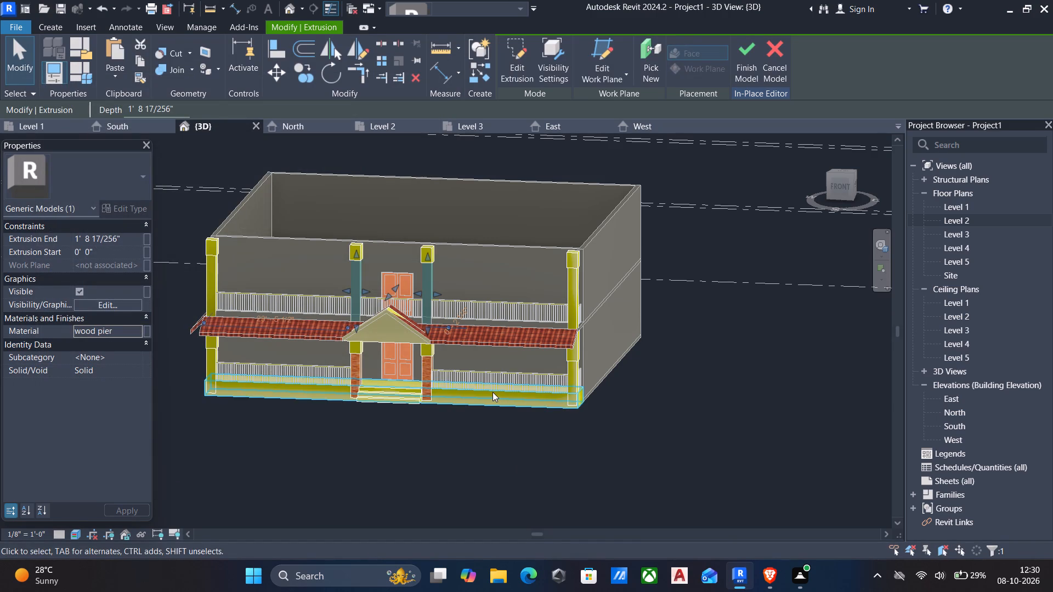
key("Escape")
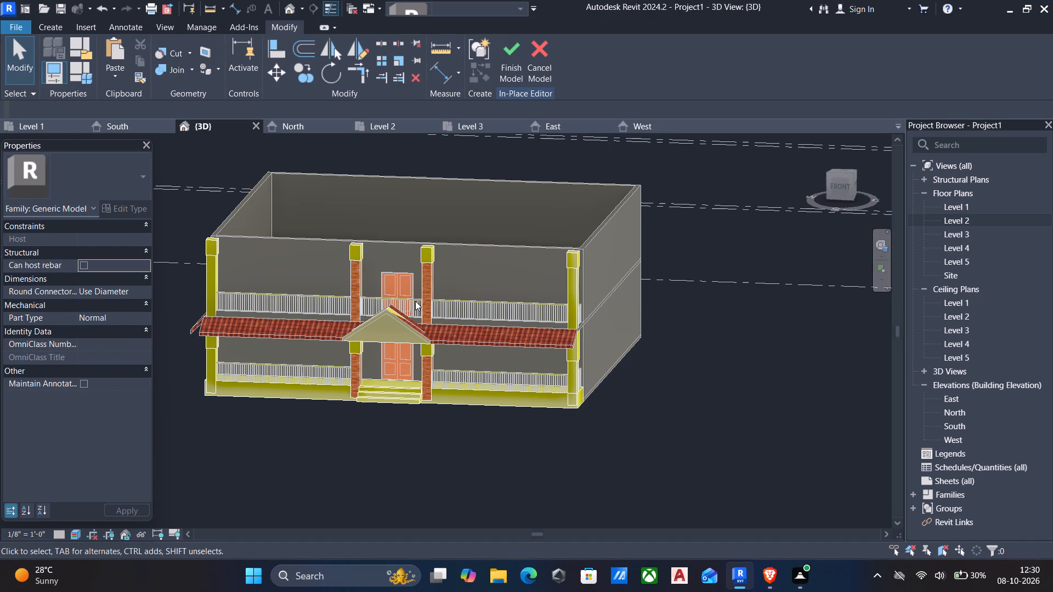
scroll(537, 326, "up", 4)
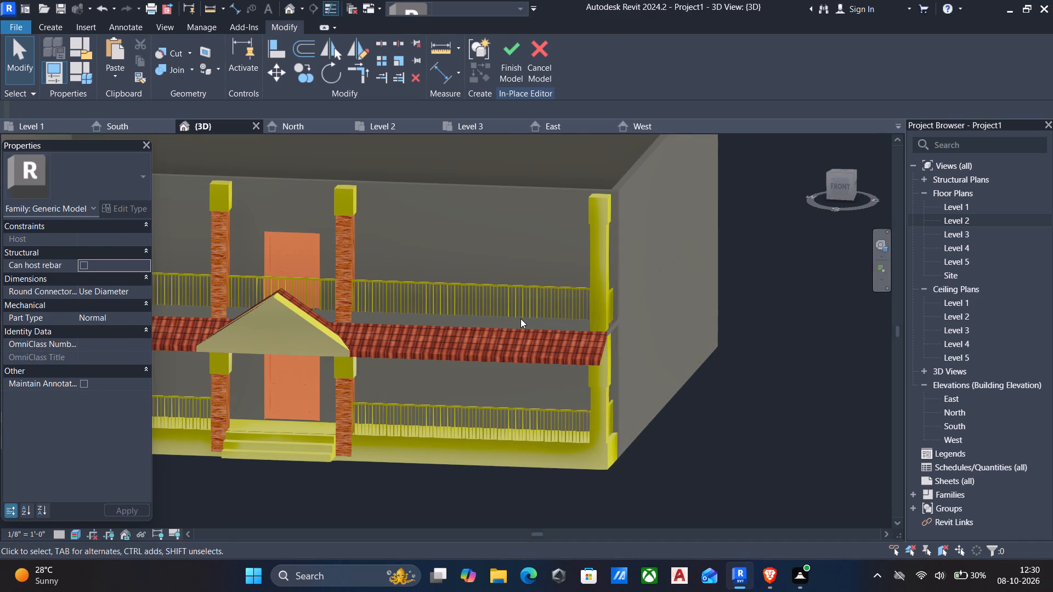
scroll(483, 328, "down", 6)
middle_click_drag(483, 328, 537, 333)
scroll(510, 331, "up", 4)
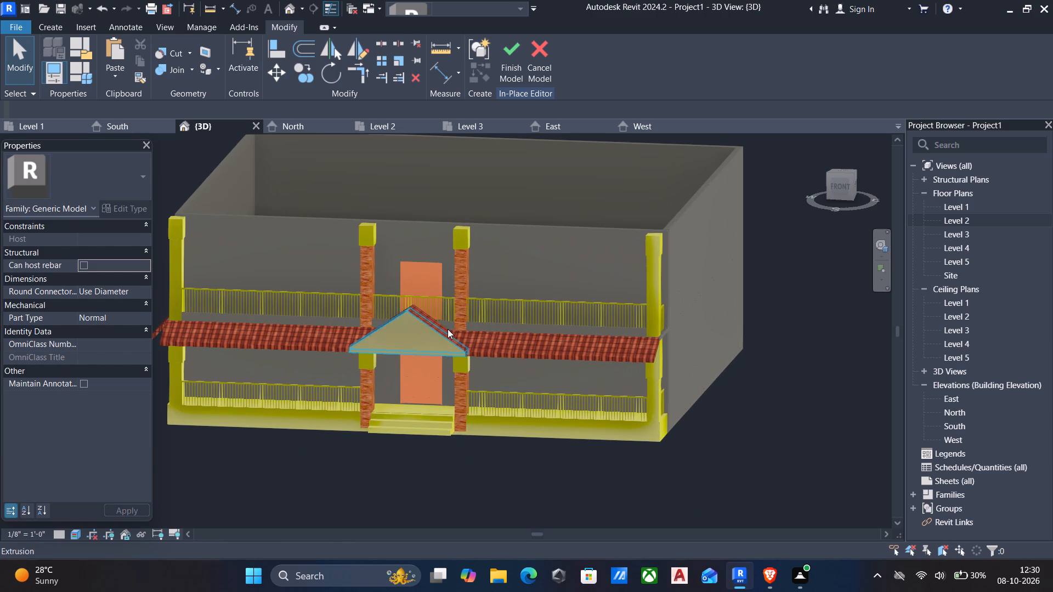
left_click(512, 55)
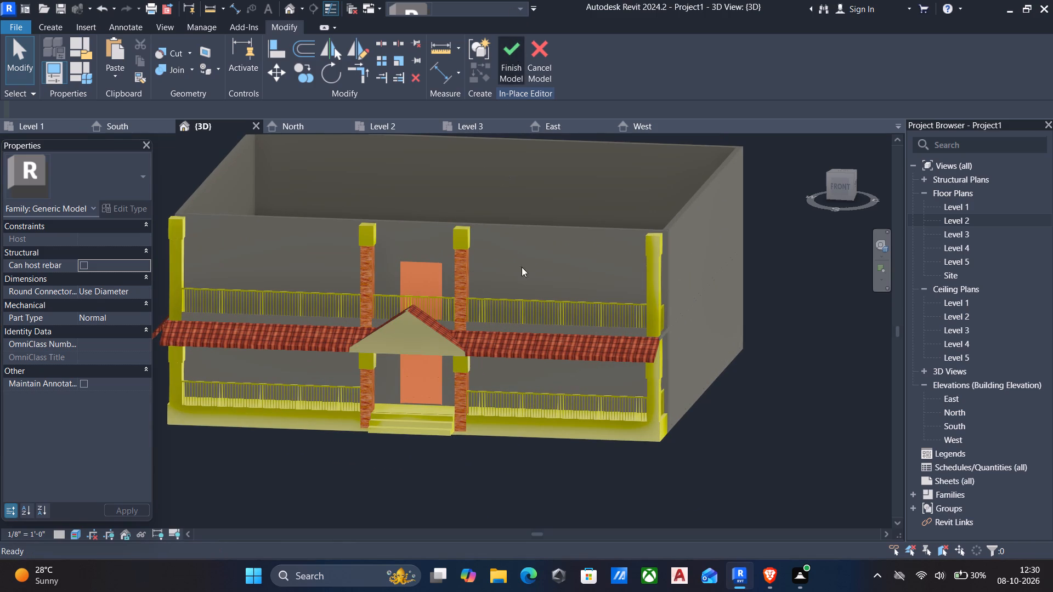
Select all instances of the 4.5" wall and open the material selection for the wall type's structure layer.
left_click(557, 329)
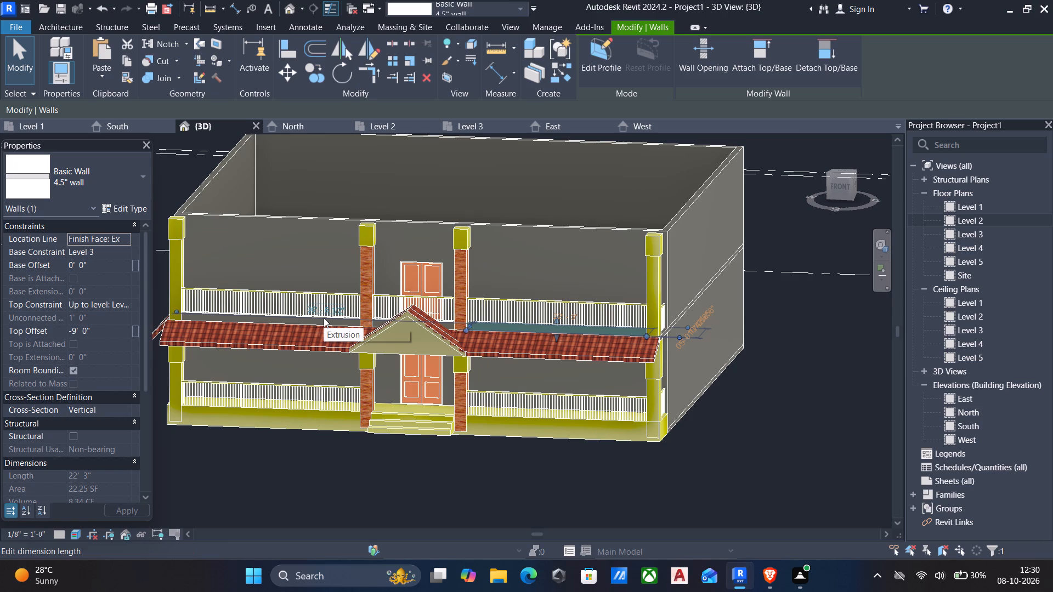
type("sa")
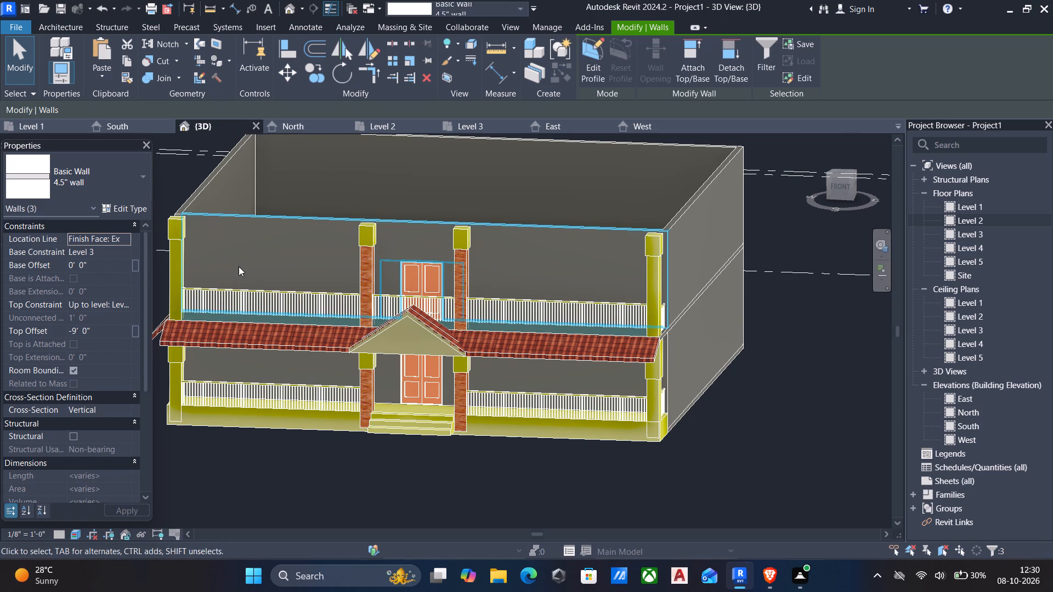
left_click(133, 209)
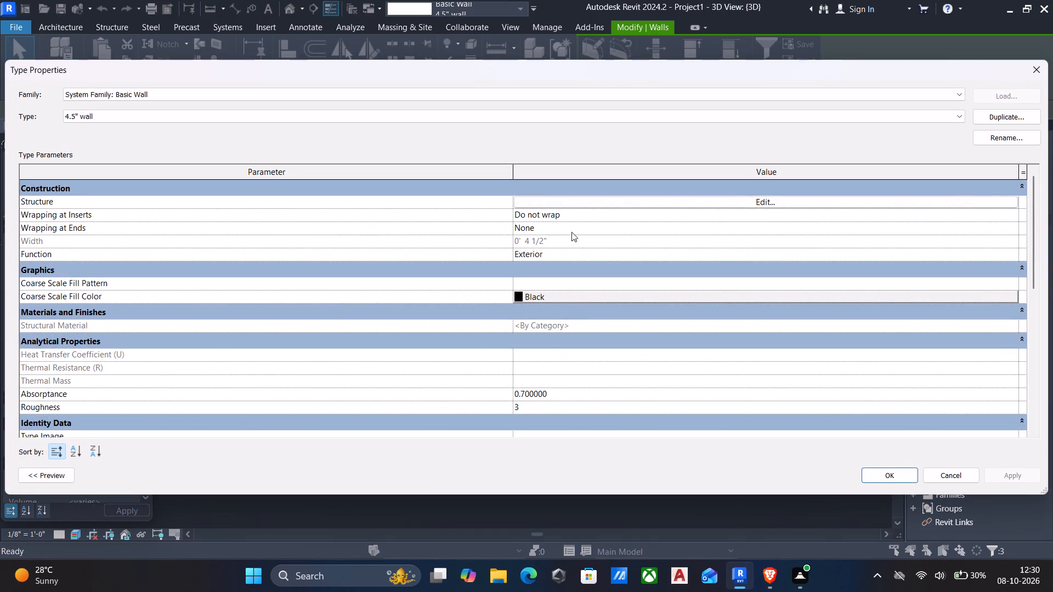
left_click(751, 197)
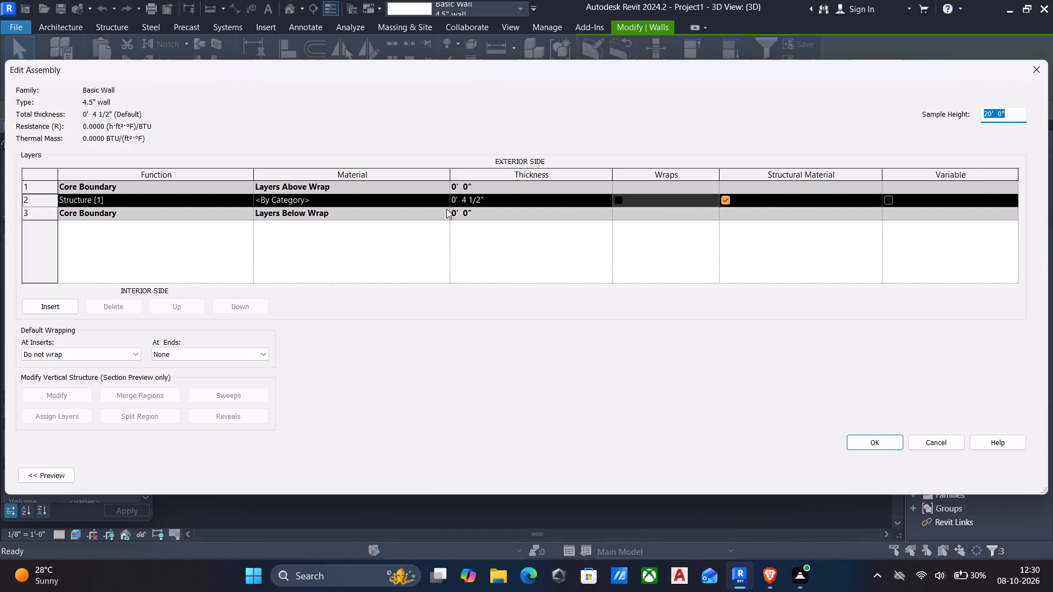
left_click(443, 198)
Look through the project materials for one suited to the 4.5" wall's structure layer.
scroll(148, 247, "down", 2)
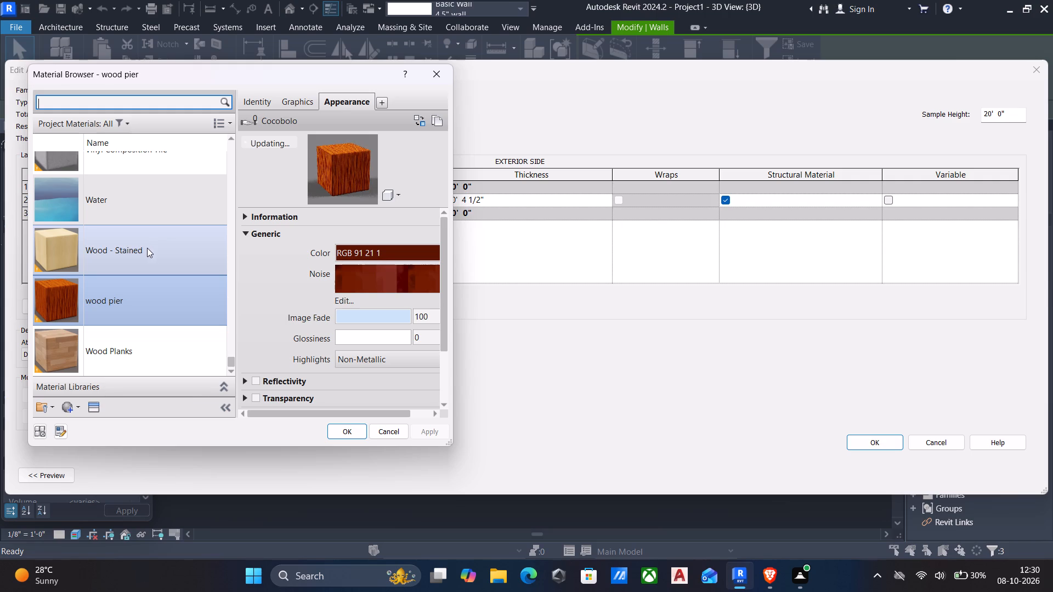
scroll(147, 248, "down", 5)
scroll(150, 262, "up", 4)
scroll(150, 262, "down", 6)
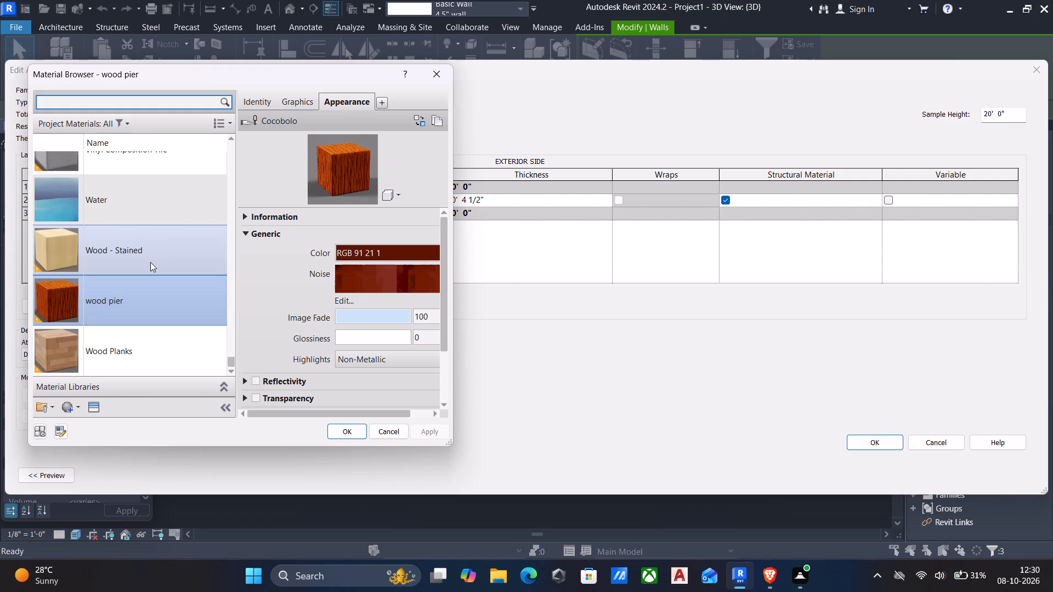
scroll(188, 275, "down", 6)
scroll(188, 275, "up", 15)
scroll(188, 275, "up", 6)
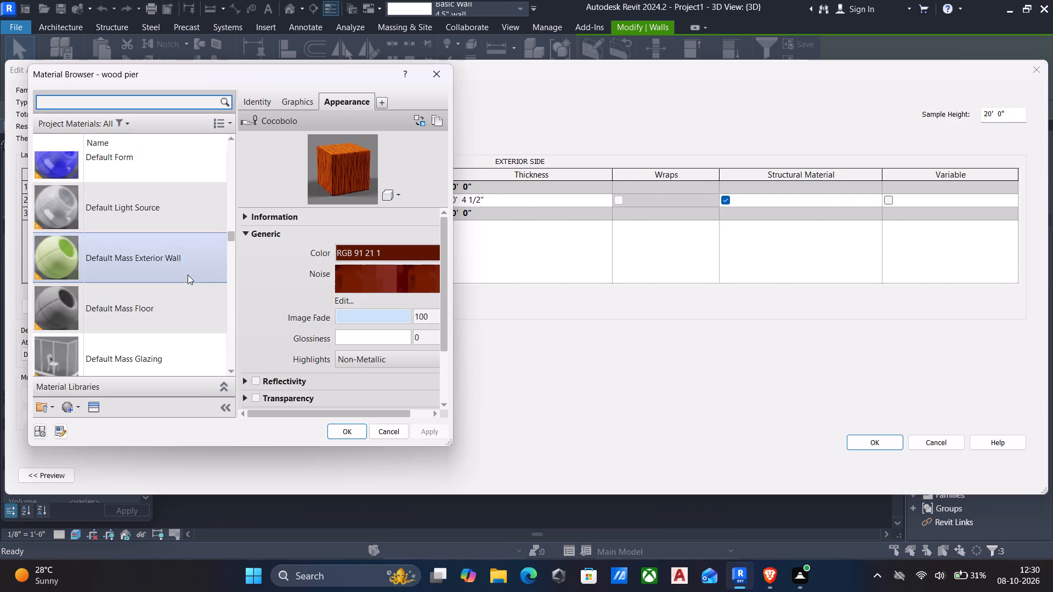
scroll(188, 275, "up", 18)
scroll(188, 275, "up", 15)
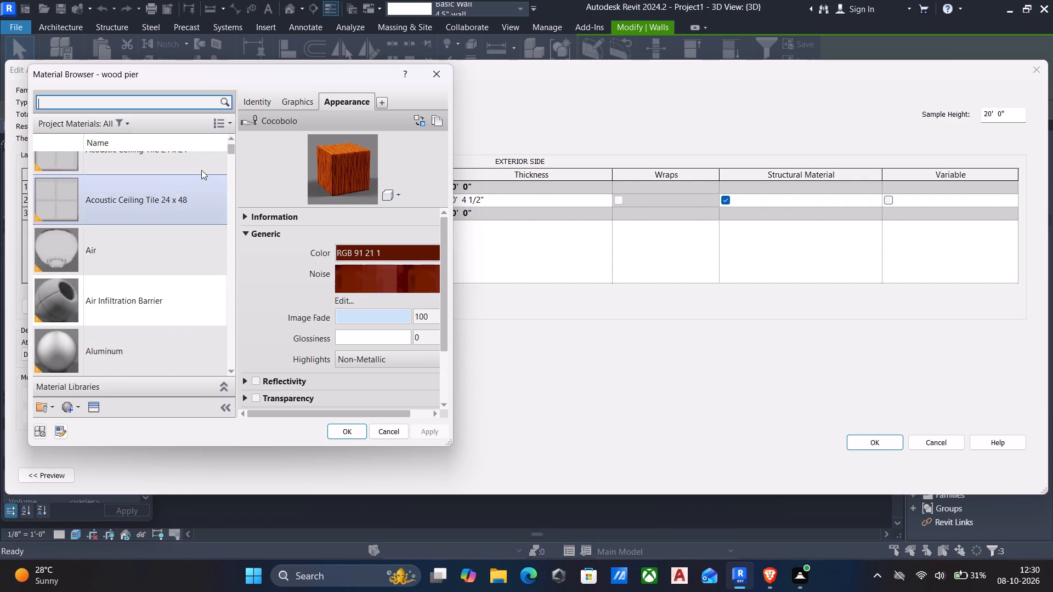
Create a new project material named wood wall for the 4.5" wall's structure layer.
left_click(70, 408)
left_click(87, 424)
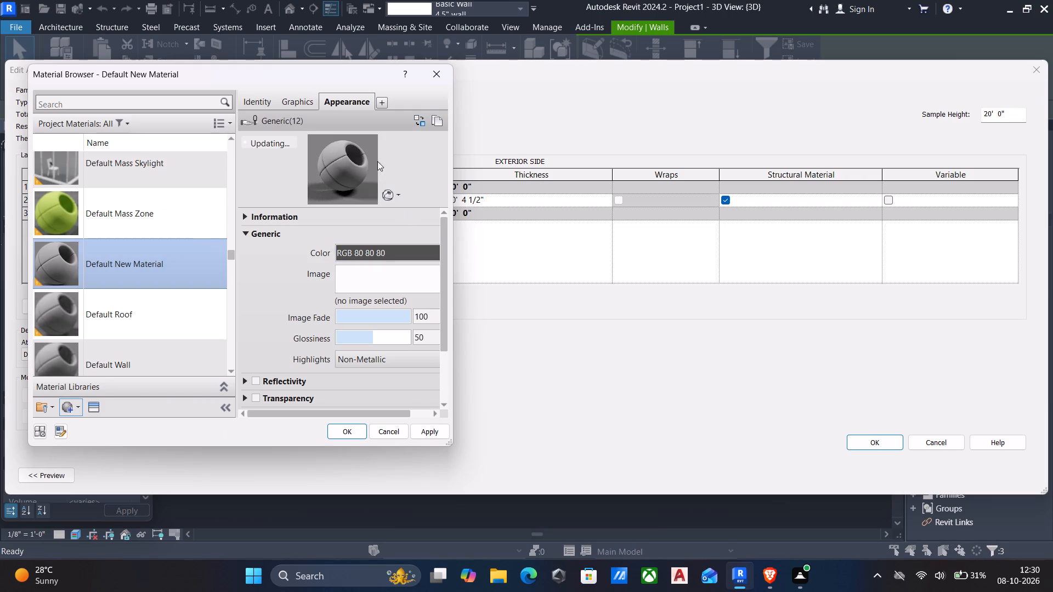
left_click(254, 104)
left_click(431, 123)
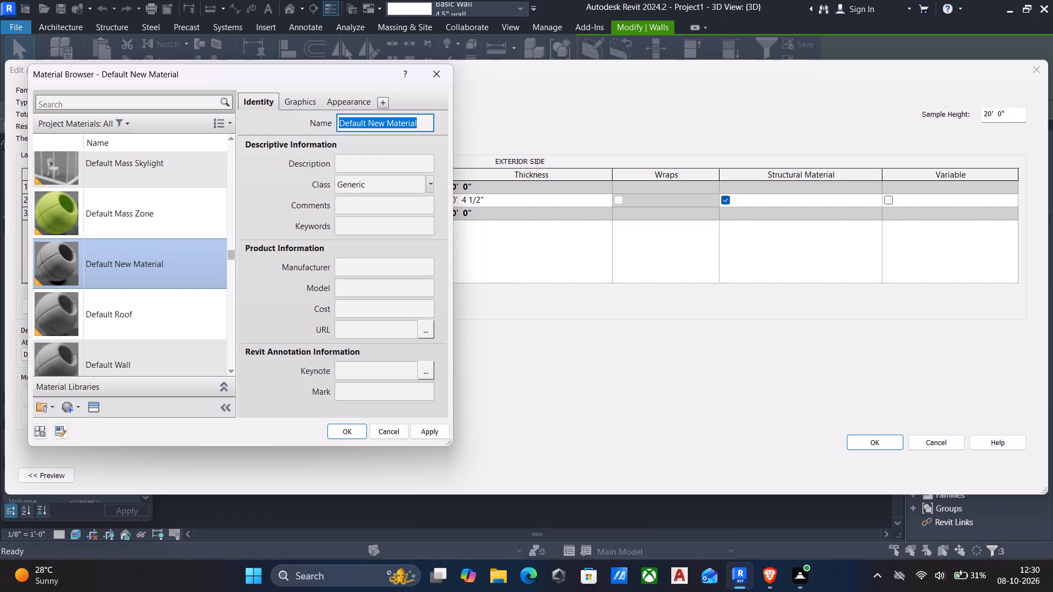
type("wood wall")
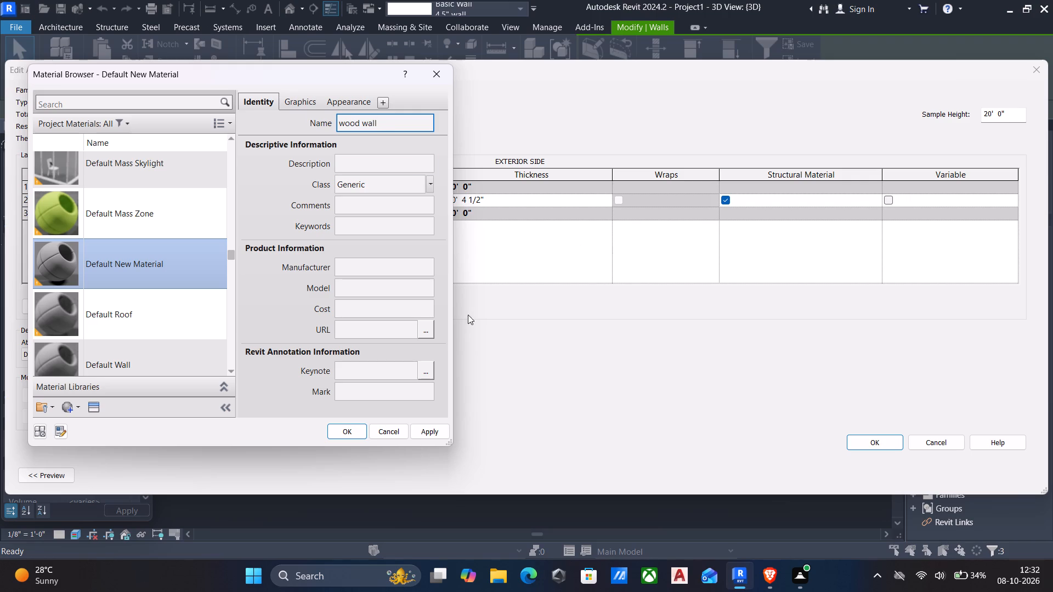
scroll(29, 217, "down", 6)
scroll(111, 238, "down", 5)
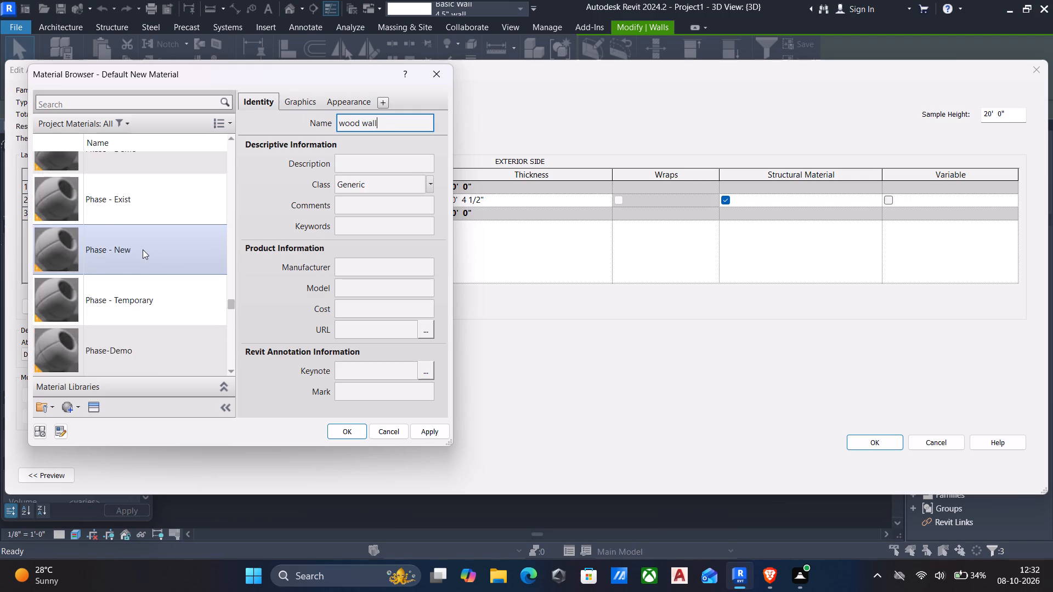
scroll(155, 252, "down", 12)
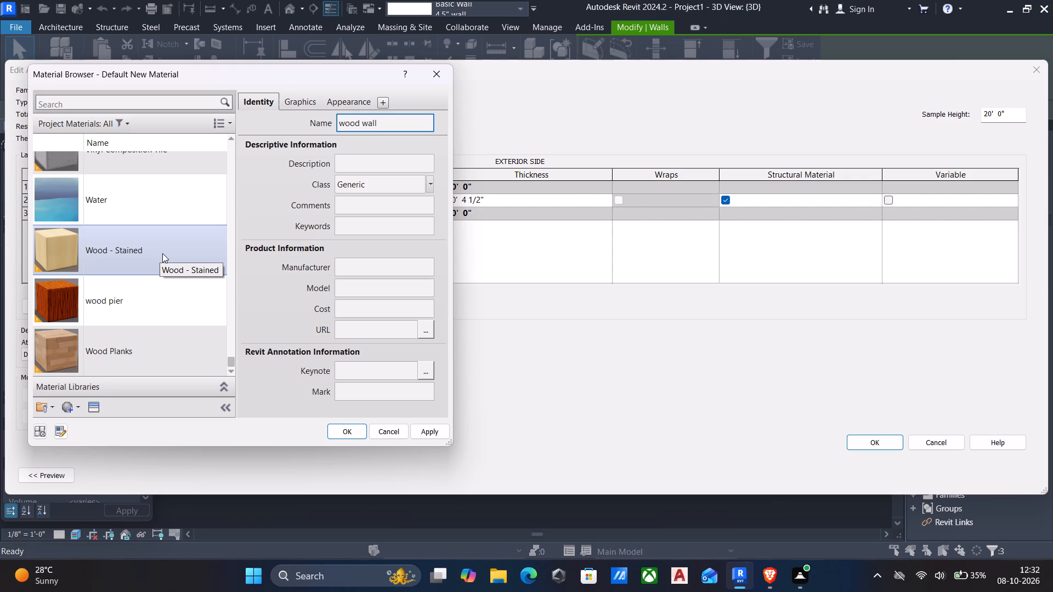
scroll(150, 276, "down", 6)
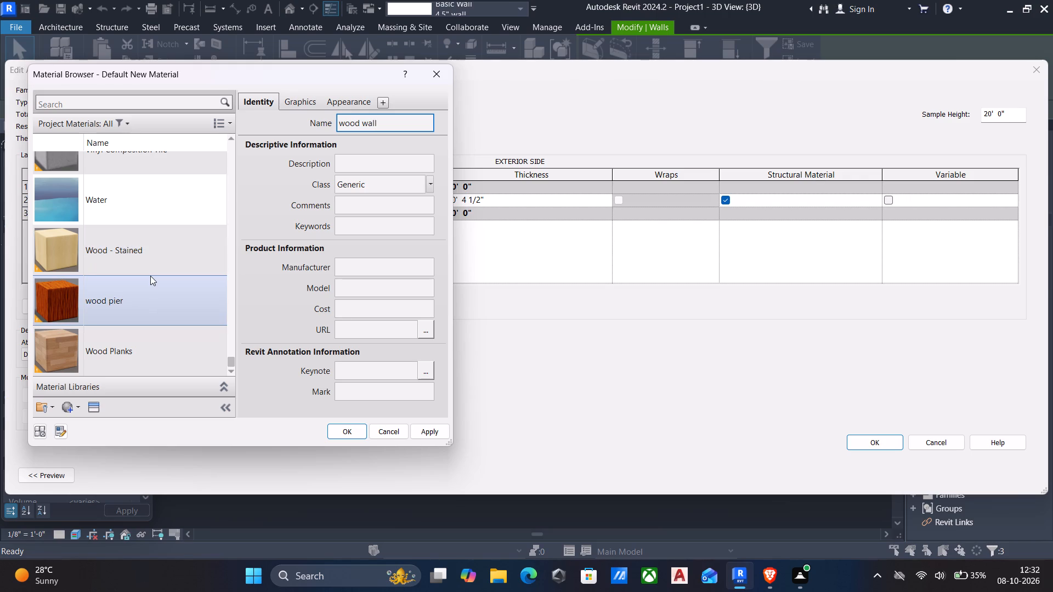
scroll(152, 282, "up", 10)
scroll(152, 282, "up", 20)
scroll(152, 282, "up", 11)
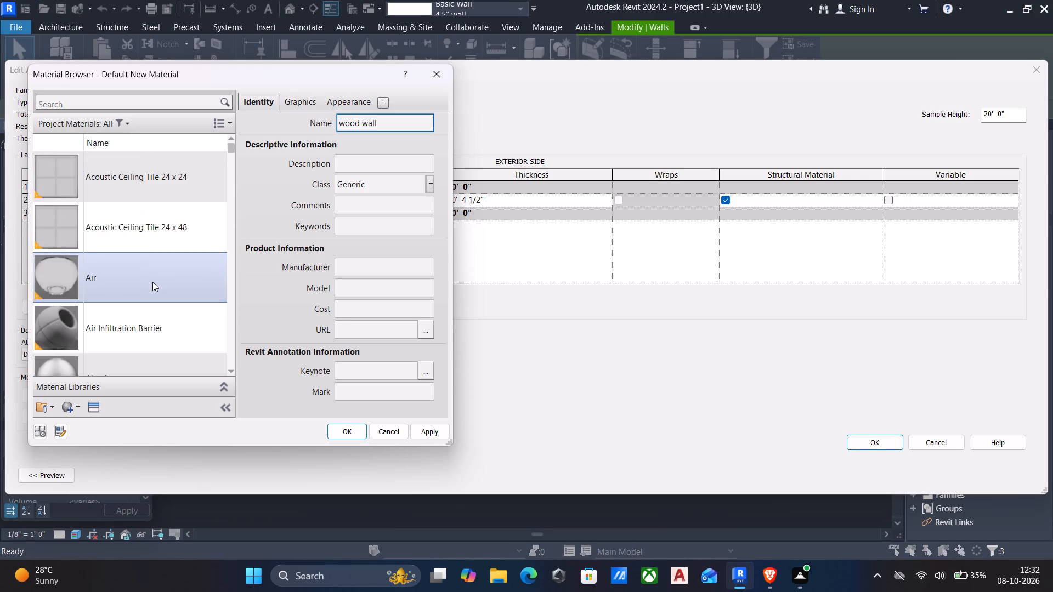
scroll(152, 282, "up", 8)
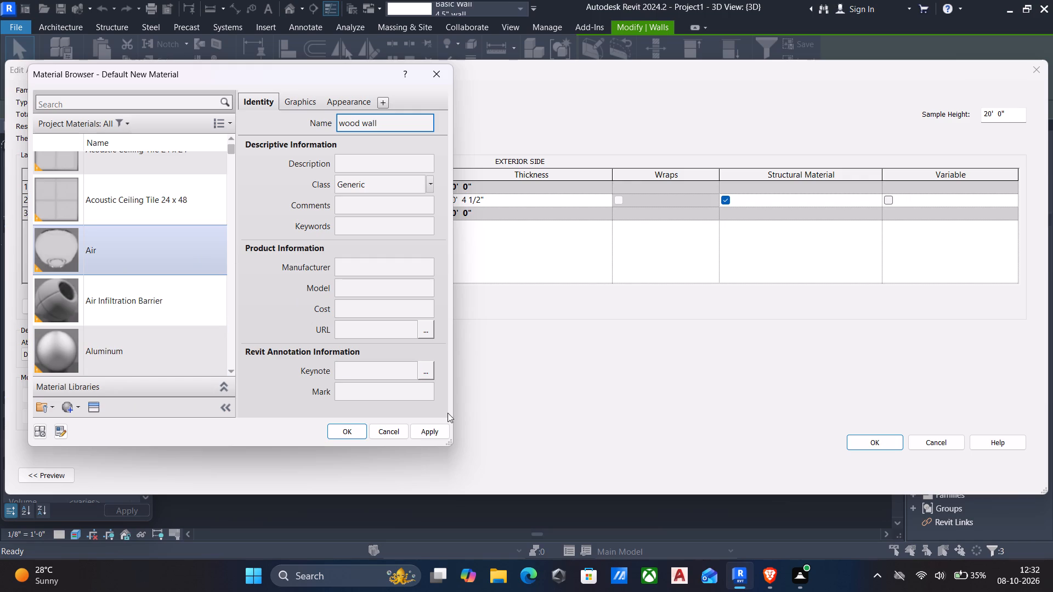
left_click(432, 430)
Look through the Wood category of the Appearance Library for an appearance suited to the wood wall material.
left_click(93, 405)
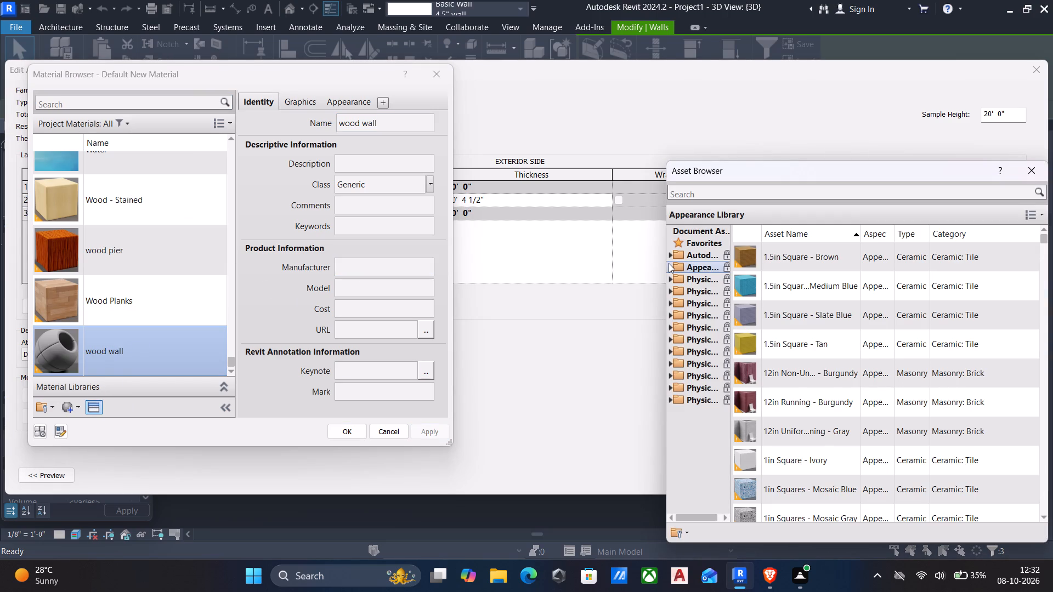
left_click(670, 266)
scroll(691, 298, "down", 7)
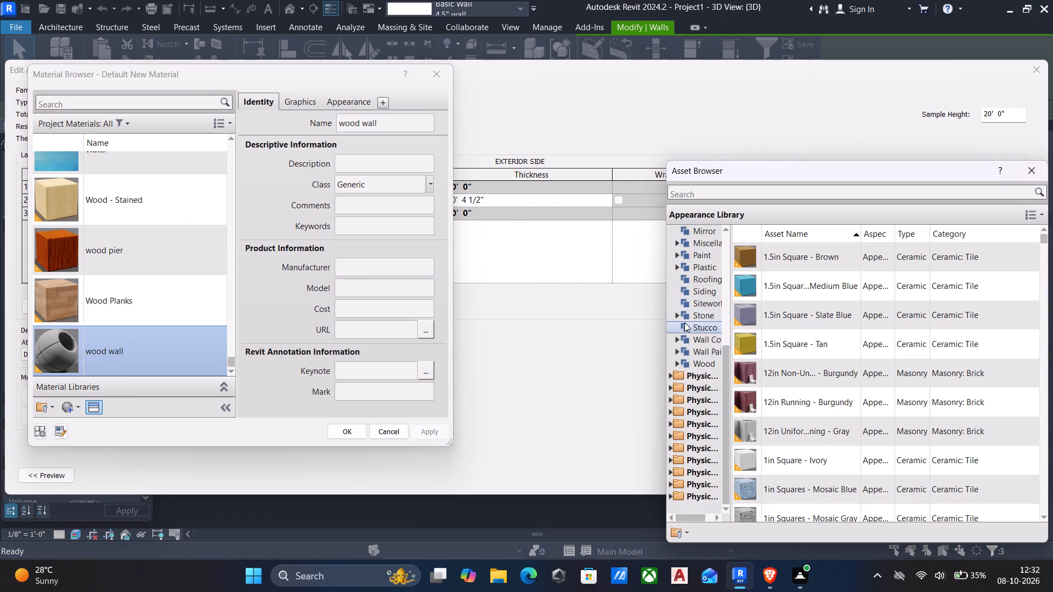
double_click(698, 360)
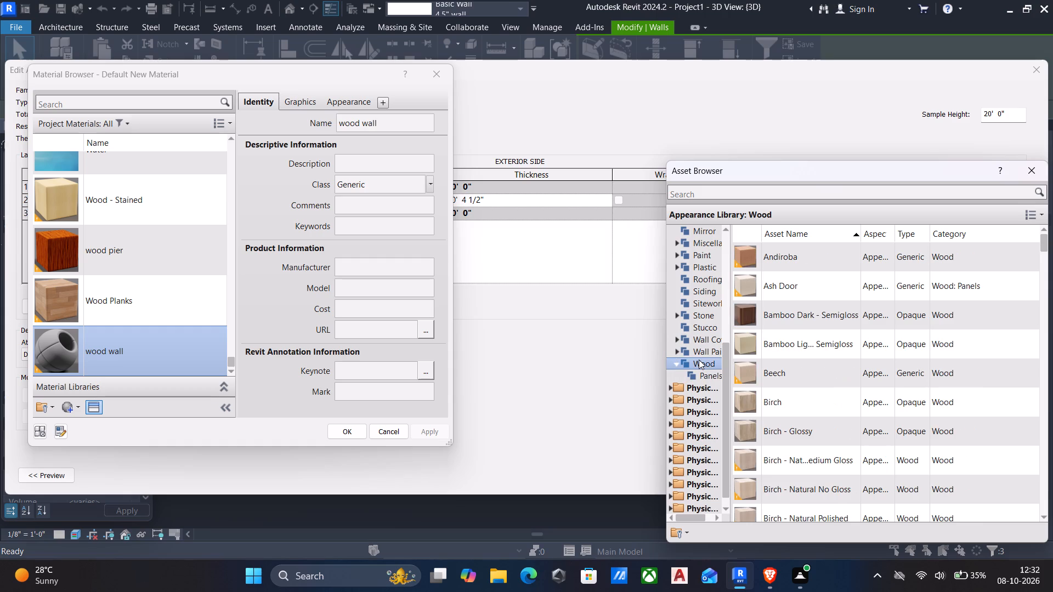
scroll(773, 329, "down", 19)
scroll(770, 349, "down", 20)
scroll(789, 377, "down", 6)
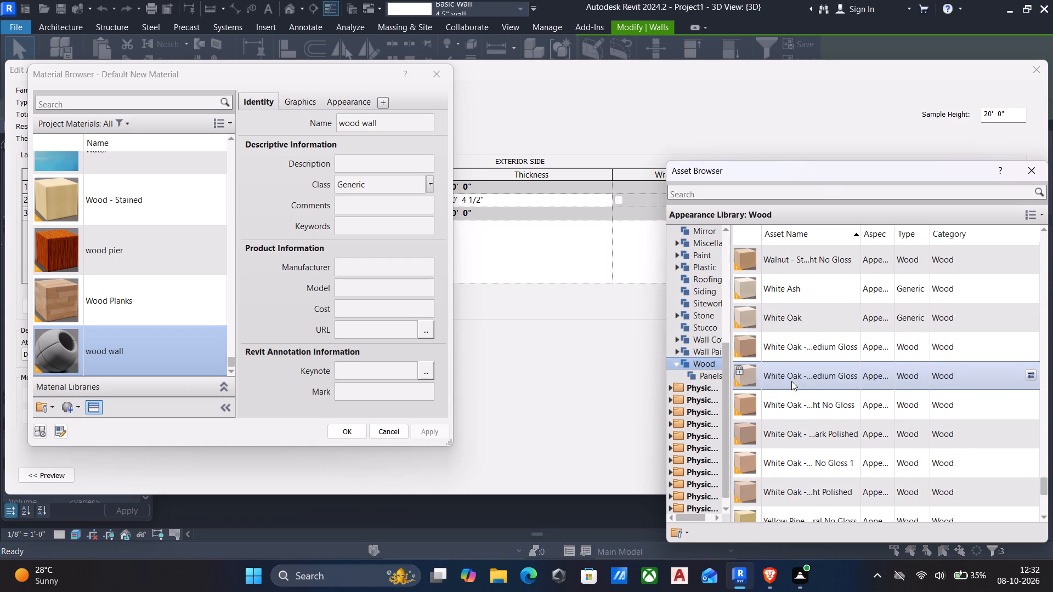
scroll(791, 381, "down", 12)
scroll(796, 390, "up", 6)
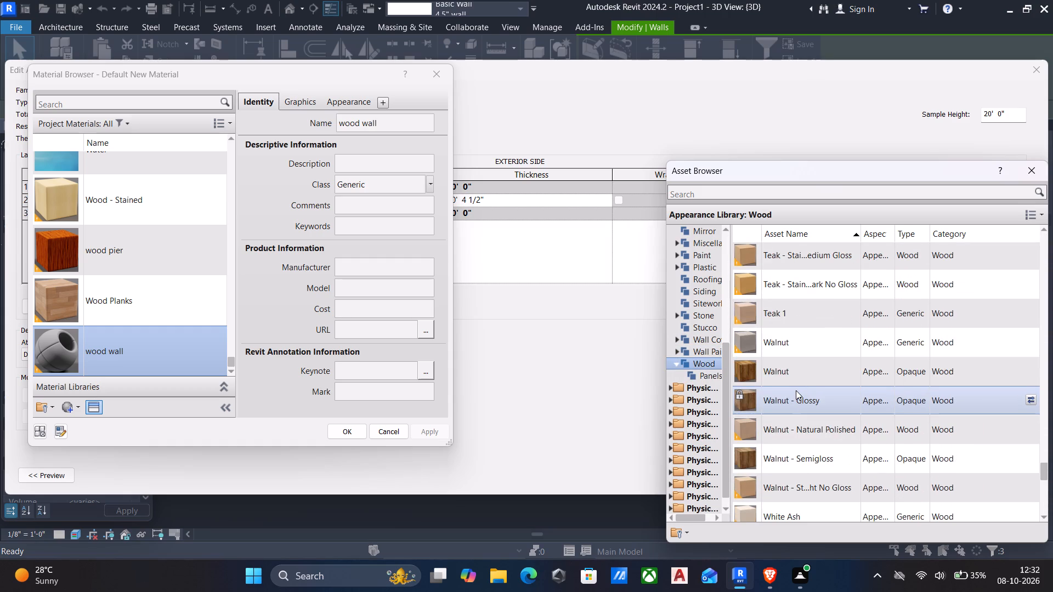
scroll(796, 390, "up", 3)
scroll(829, 382, "down", 6)
scroll(883, 360, "down", 10)
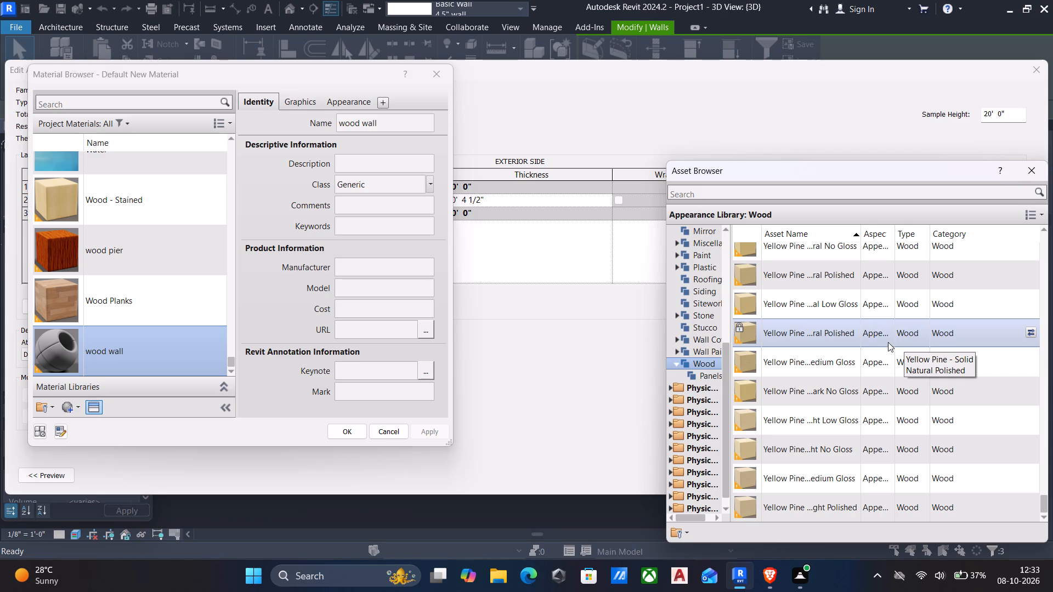
scroll(854, 367, "down", 7)
scroll(851, 372, "up", 3)
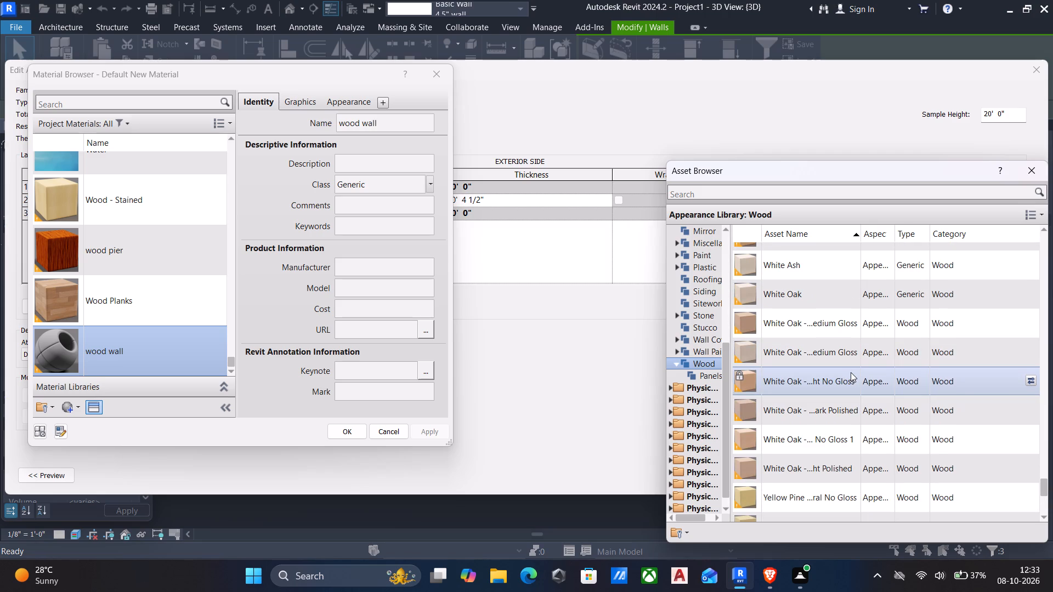
scroll(849, 372, "down", 2)
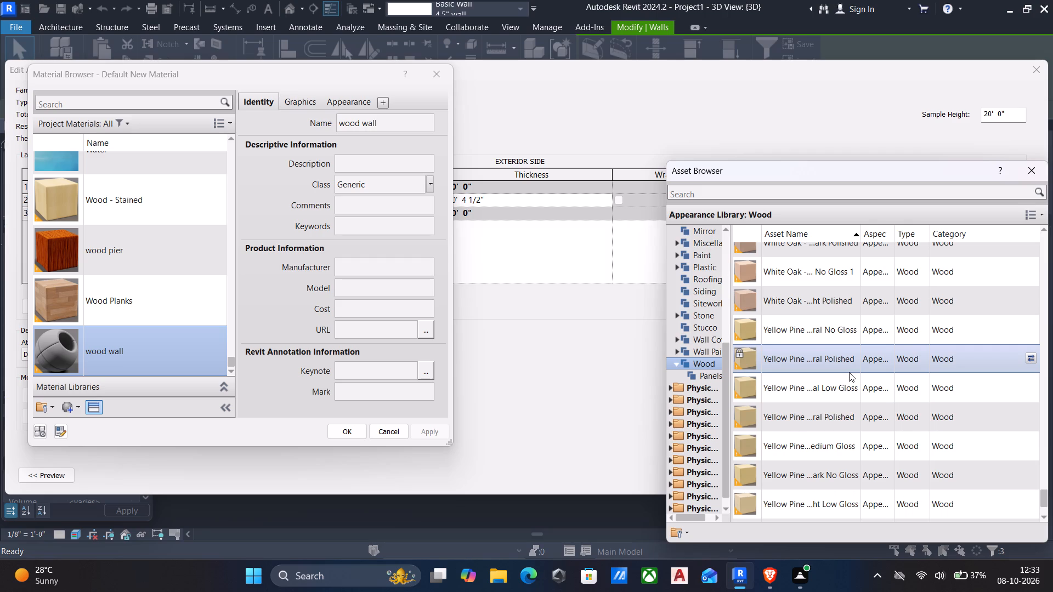
scroll(849, 372, "down", 4)
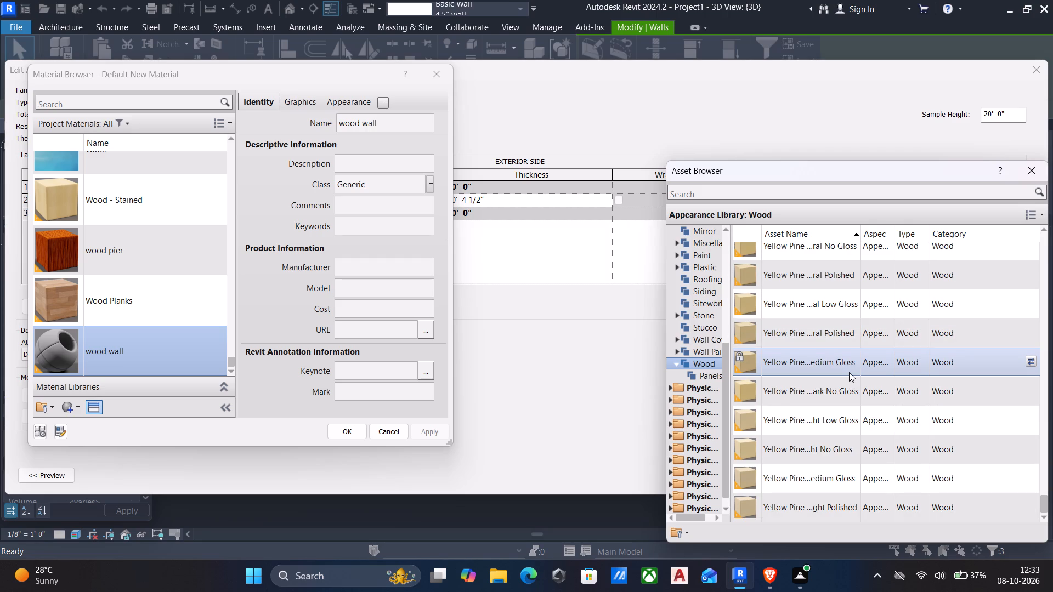
scroll(849, 372, "down", 5)
scroll(849, 372, "up", 4)
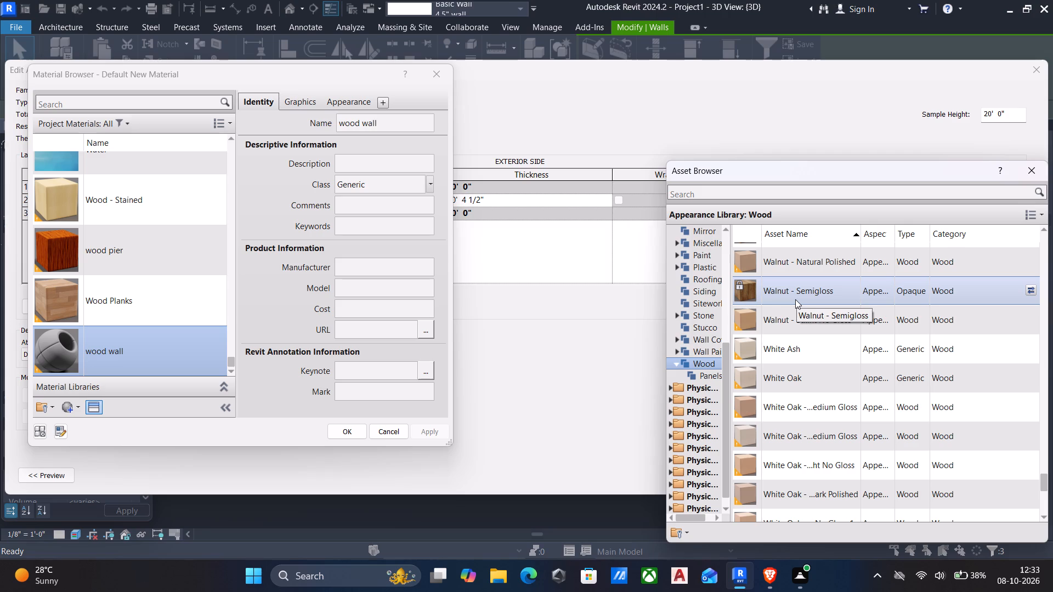
scroll(795, 299, "down", 12)
scroll(795, 299, "up", 4)
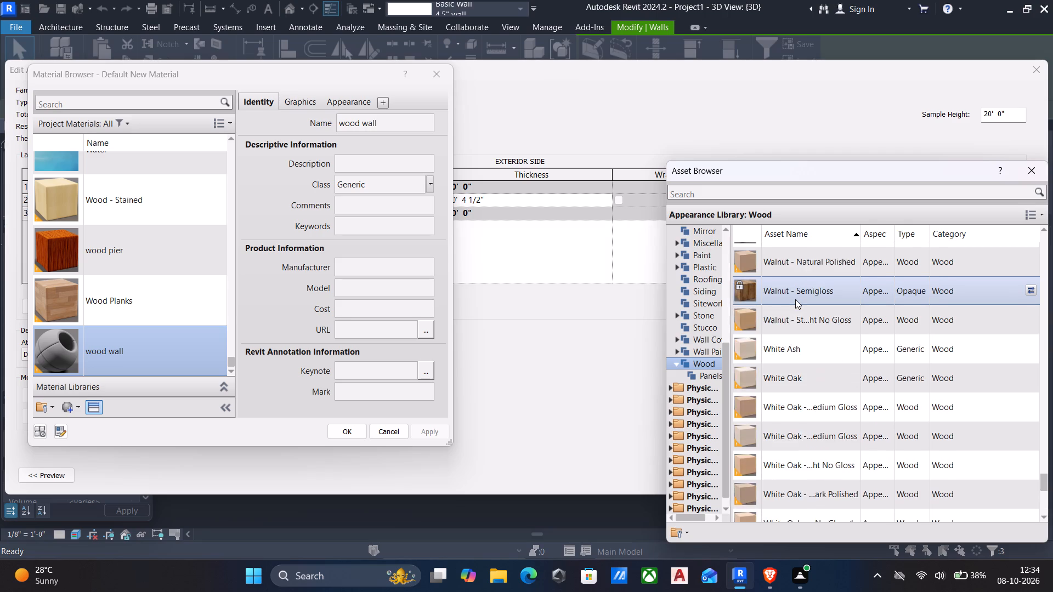
scroll(795, 299, "up", 8)
scroll(795, 299, "down", 1)
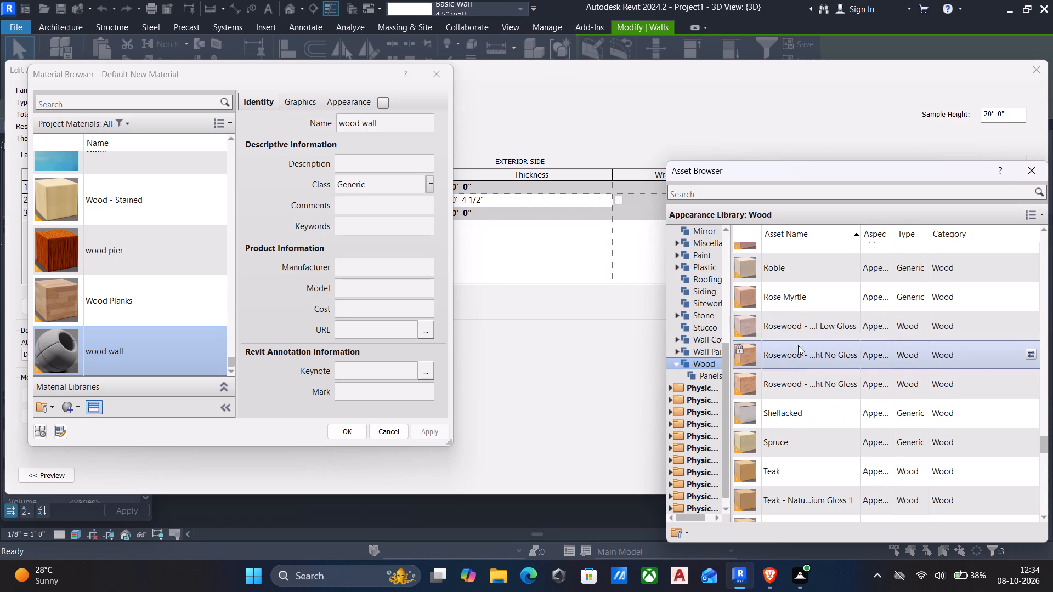
Give the wood wall material the Teak appearance and assign it to the structure layer of the 4.5" wall type.
double_click(809, 469)
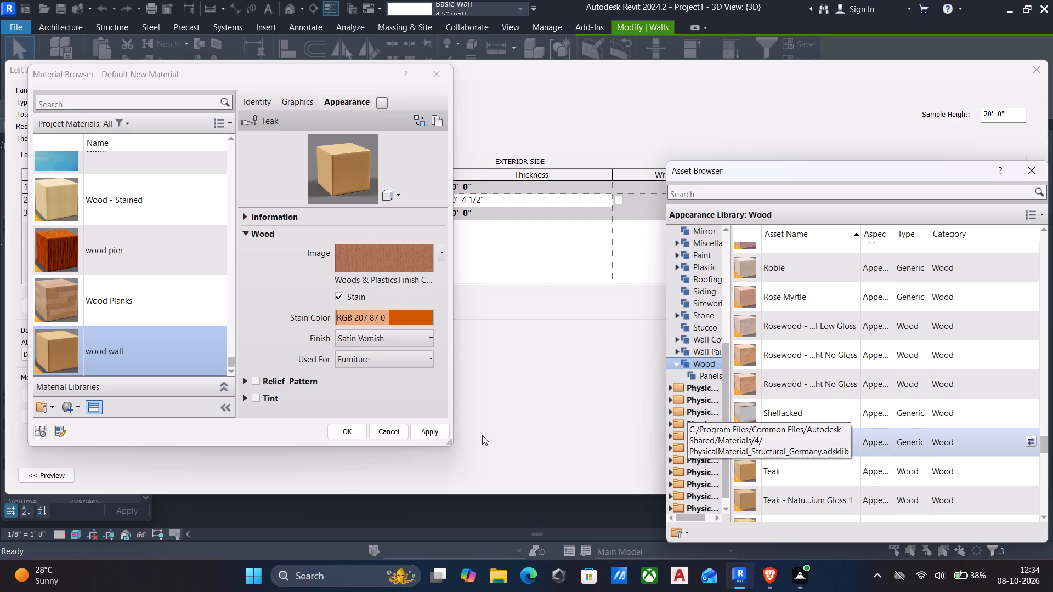
left_click(423, 436)
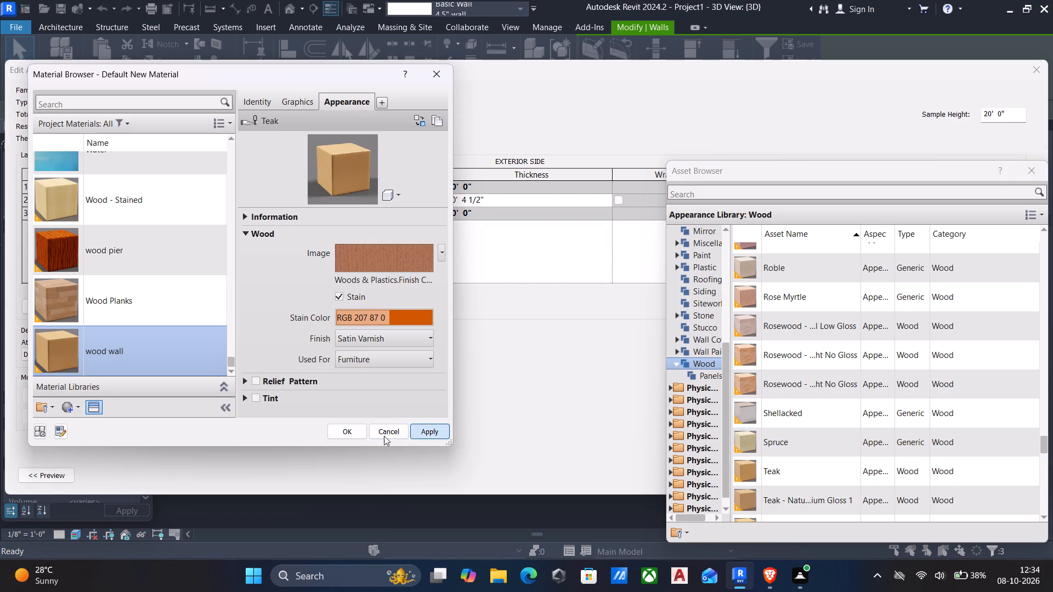
left_click(352, 432)
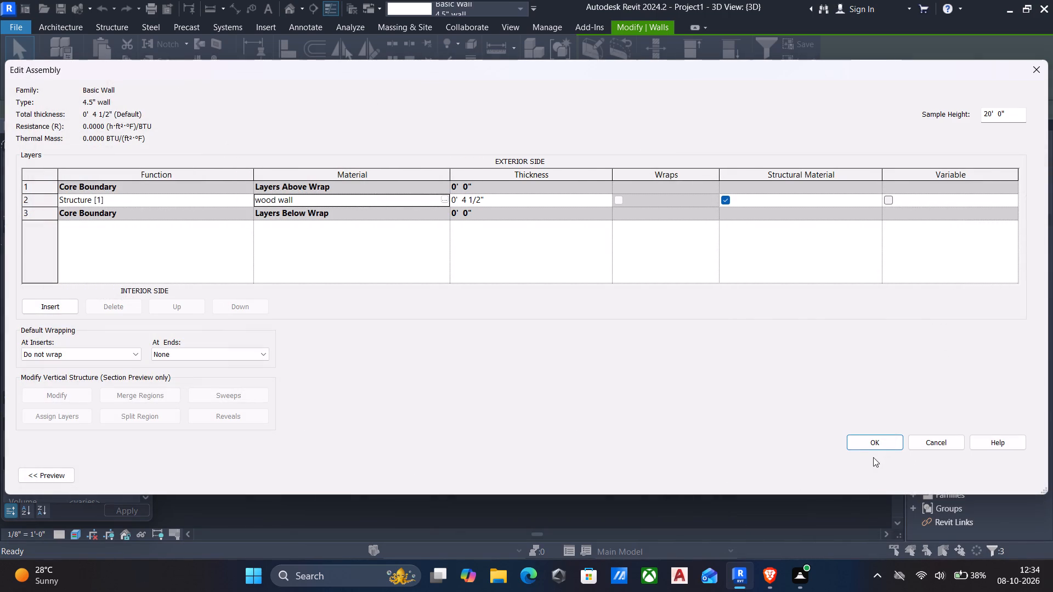
left_click(870, 447)
left_click(1000, 474)
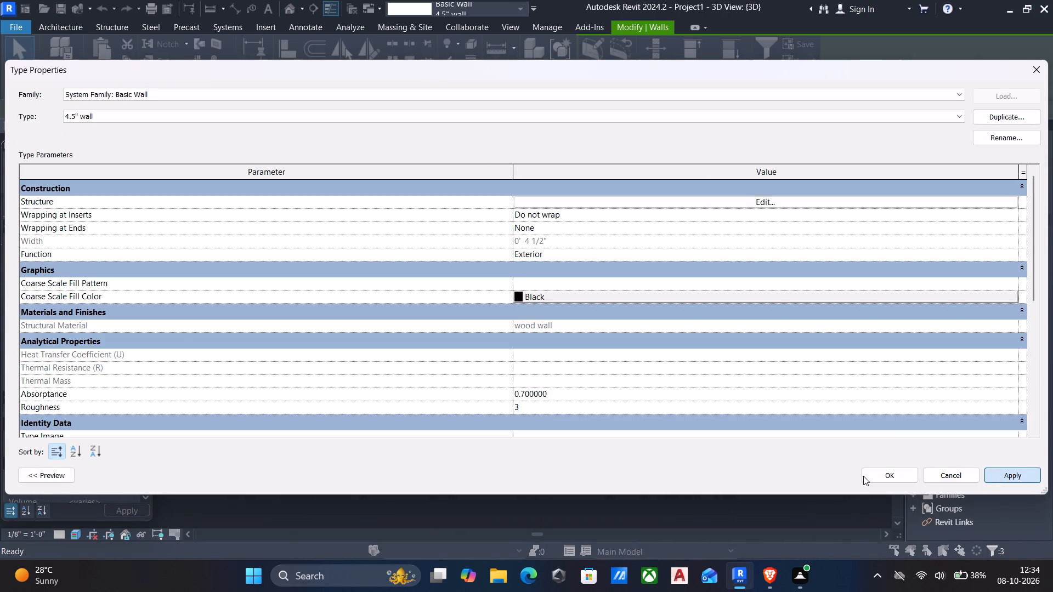
left_click(880, 475)
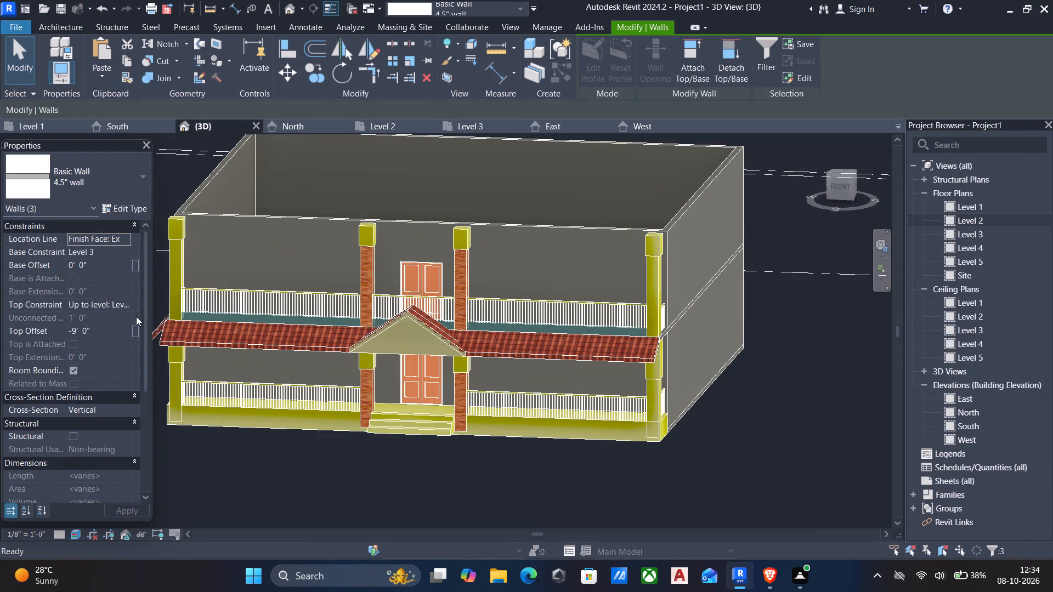
key("Escape")
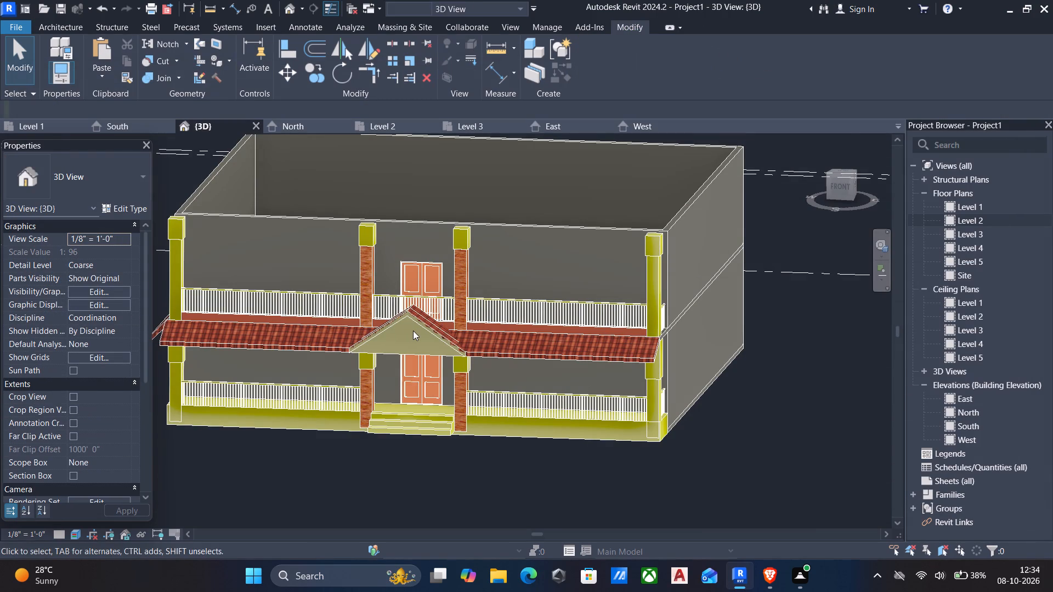
Examine the porch front, gable and entrance columns in the 3D view.
scroll(413, 331, "up", 2)
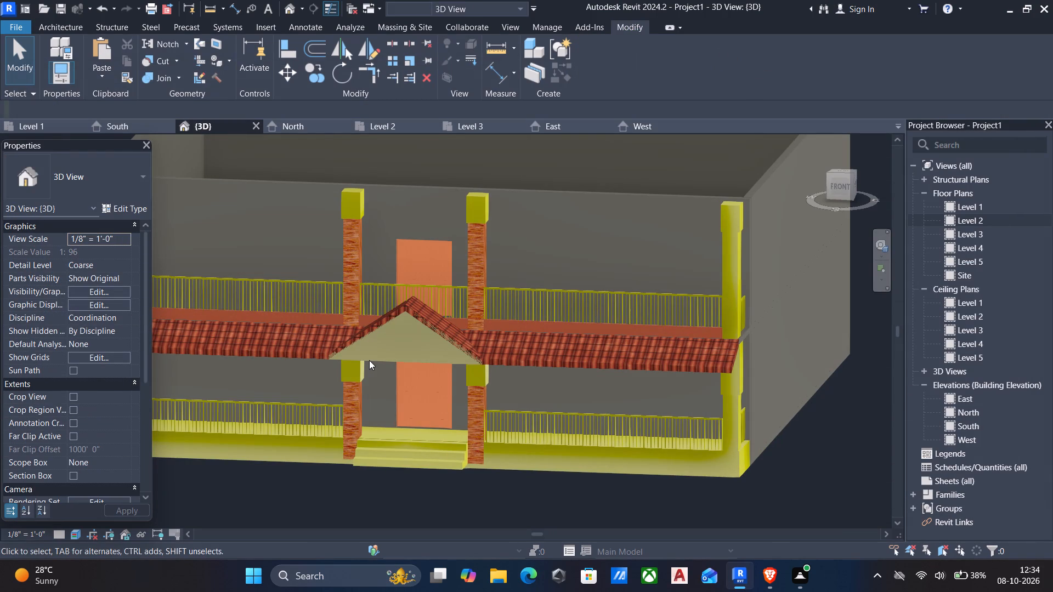
scroll(411, 366, "up", 4)
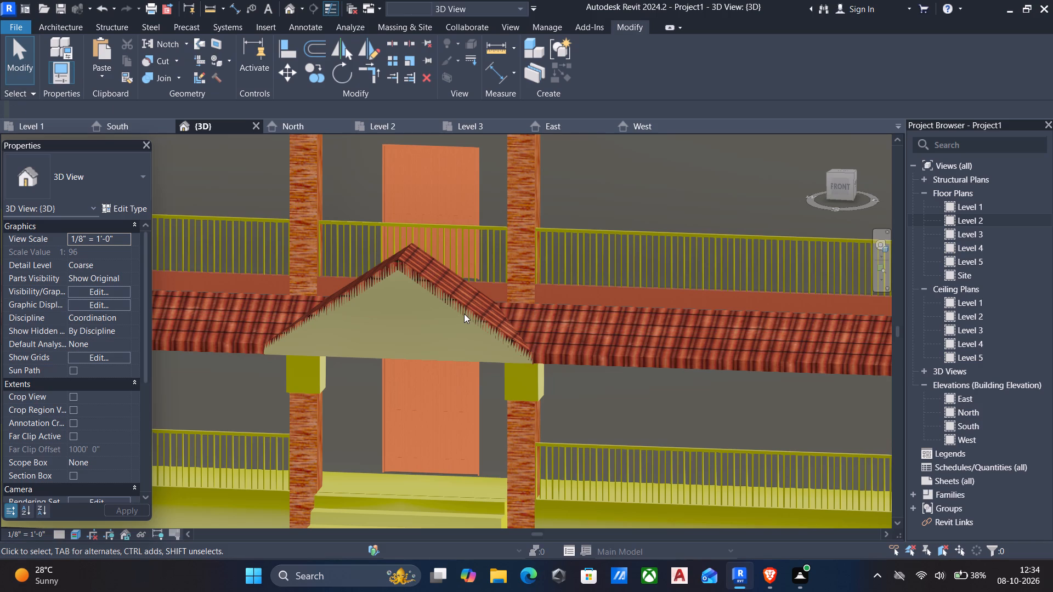
scroll(454, 309, "down", 4)
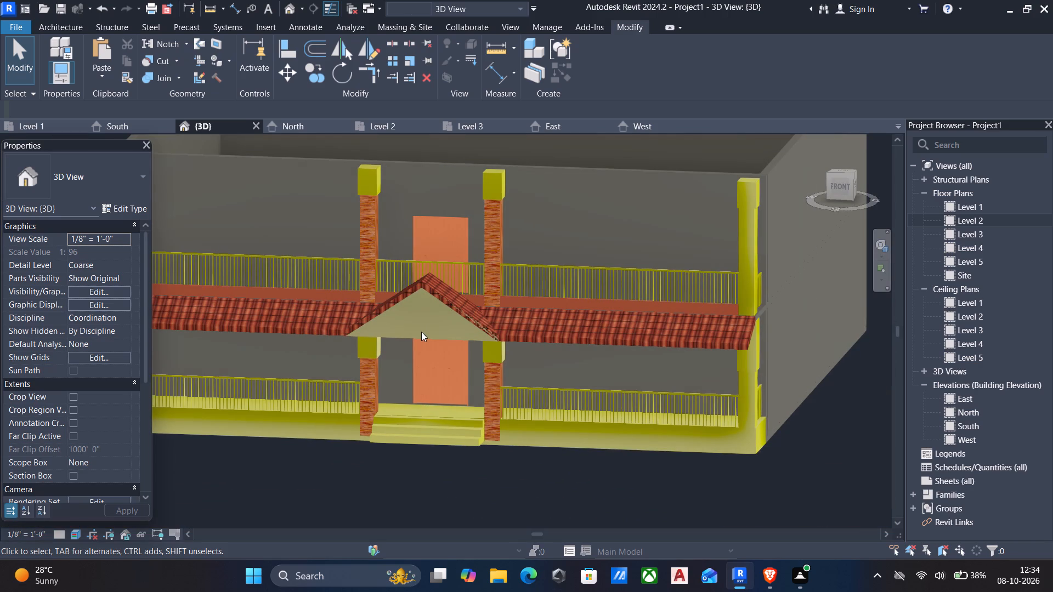
scroll(475, 331, "down", 7)
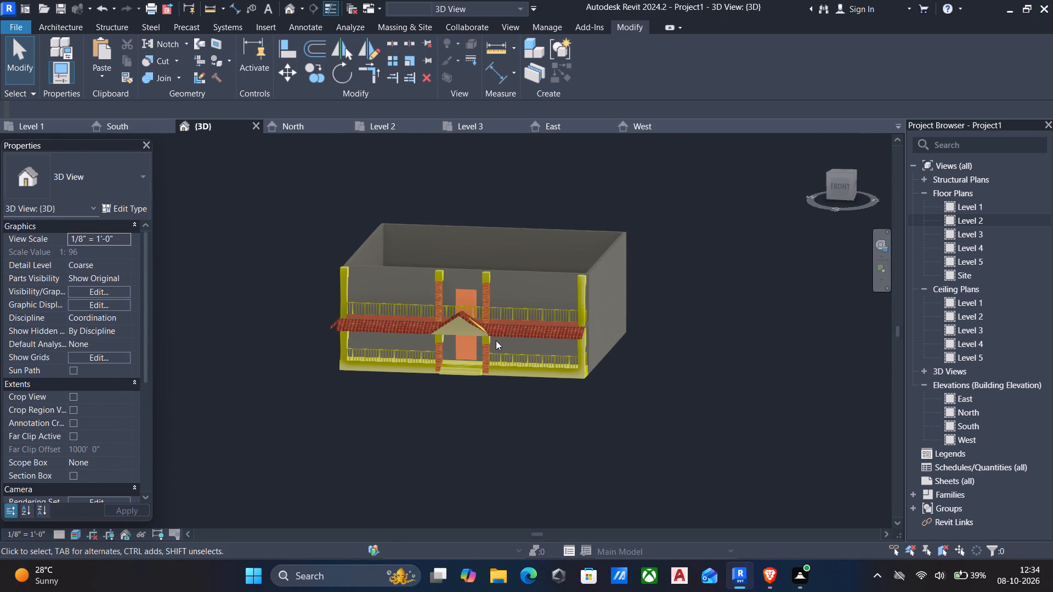
scroll(405, 308, "up", 2)
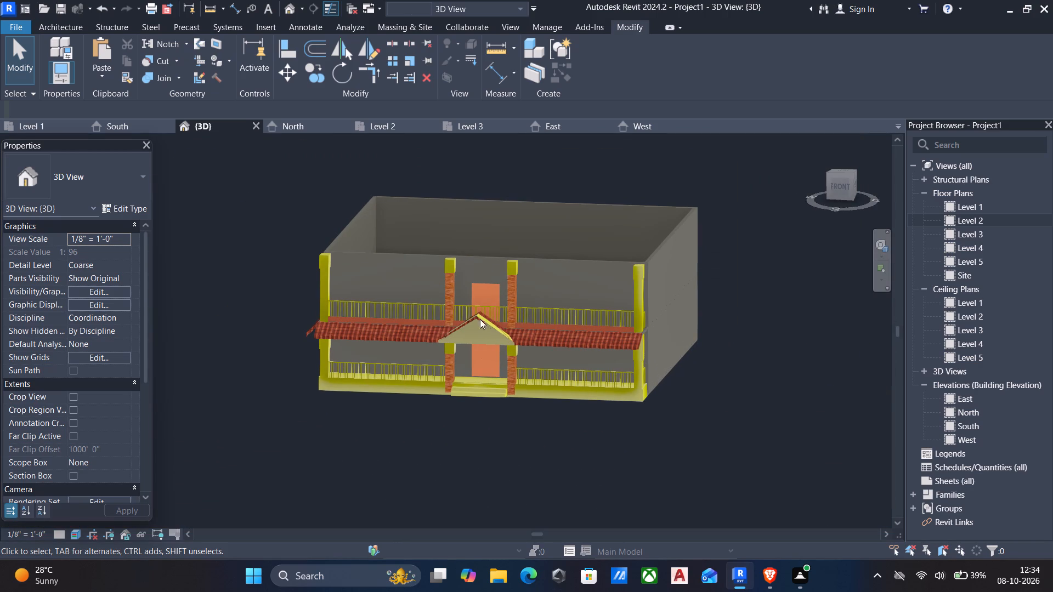
scroll(462, 322, "up", 9)
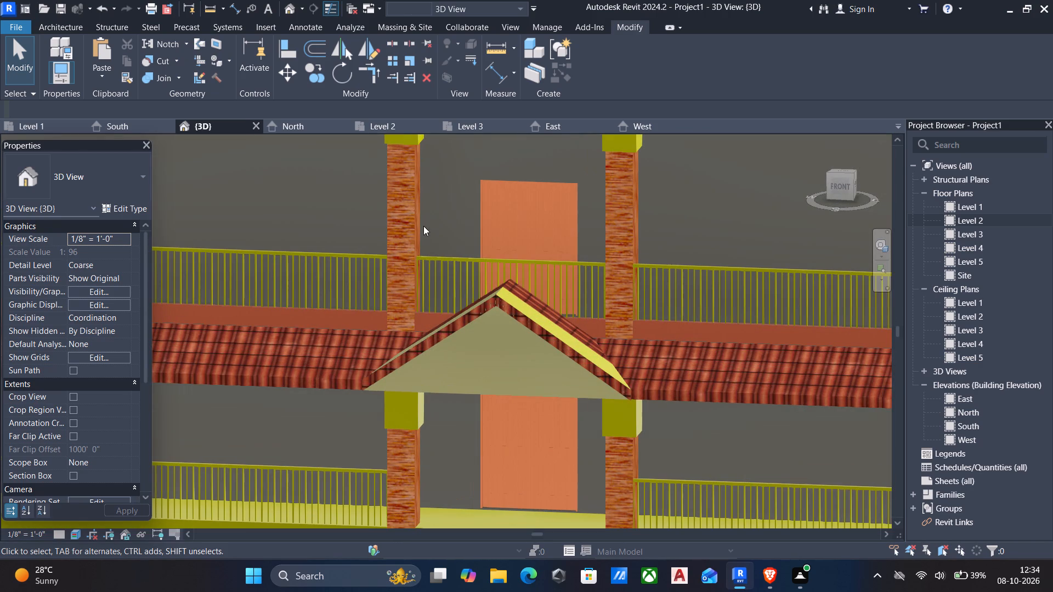
Edit the porch model in place, assign the Laminate, Ivory, Matte material to the cap blocks of both entrance columns on both storeys, and finish the model.
scroll(421, 210, "down", 5)
middle_click_drag(421, 223, 433, 282)
scroll(433, 282, "up", 2)
left_click(423, 215)
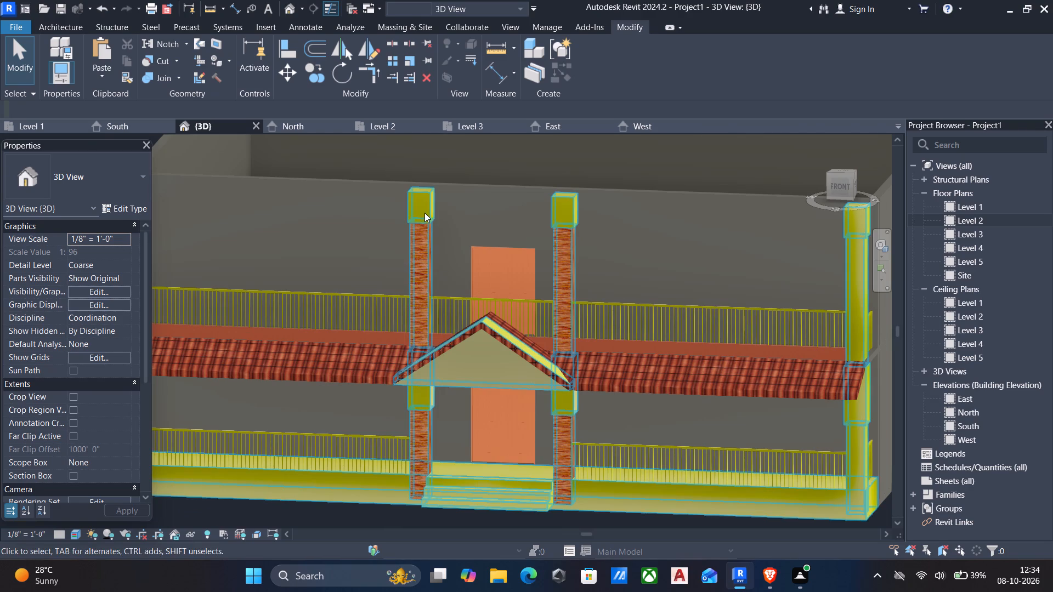
left_click(431, 209)
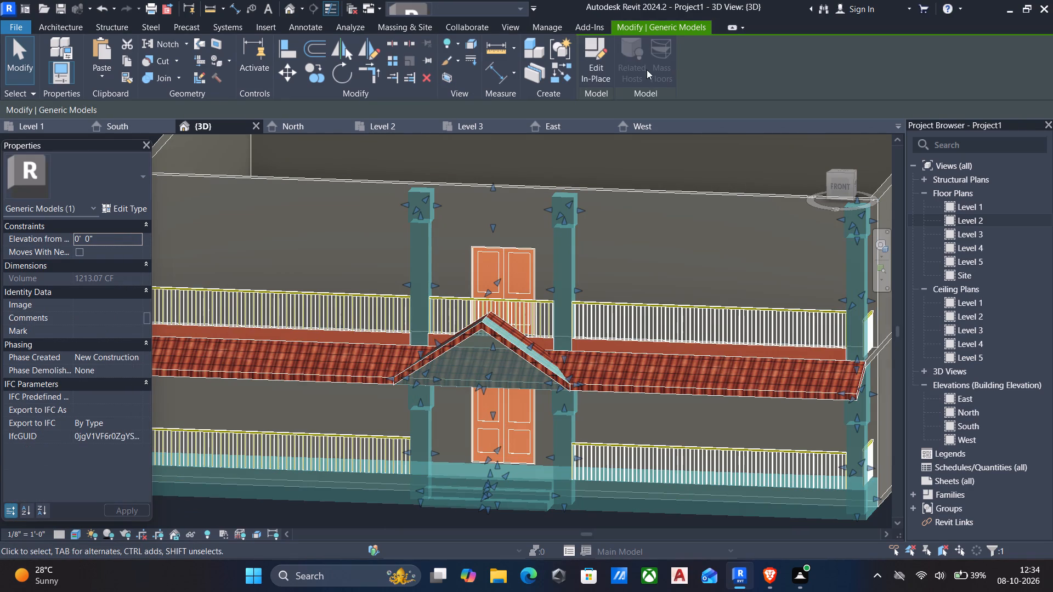
left_click(612, 71)
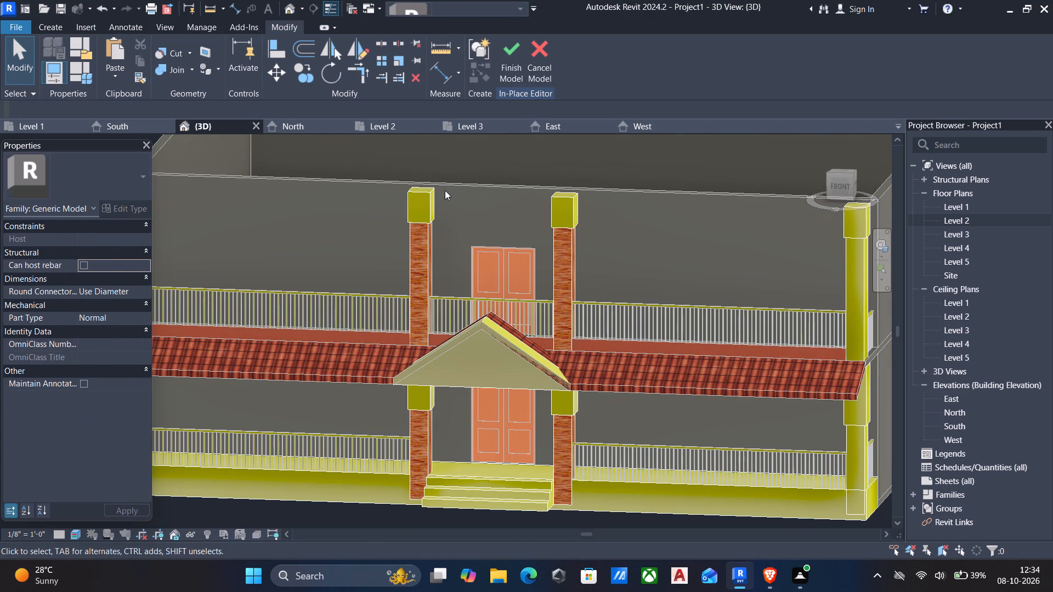
left_click(437, 194)
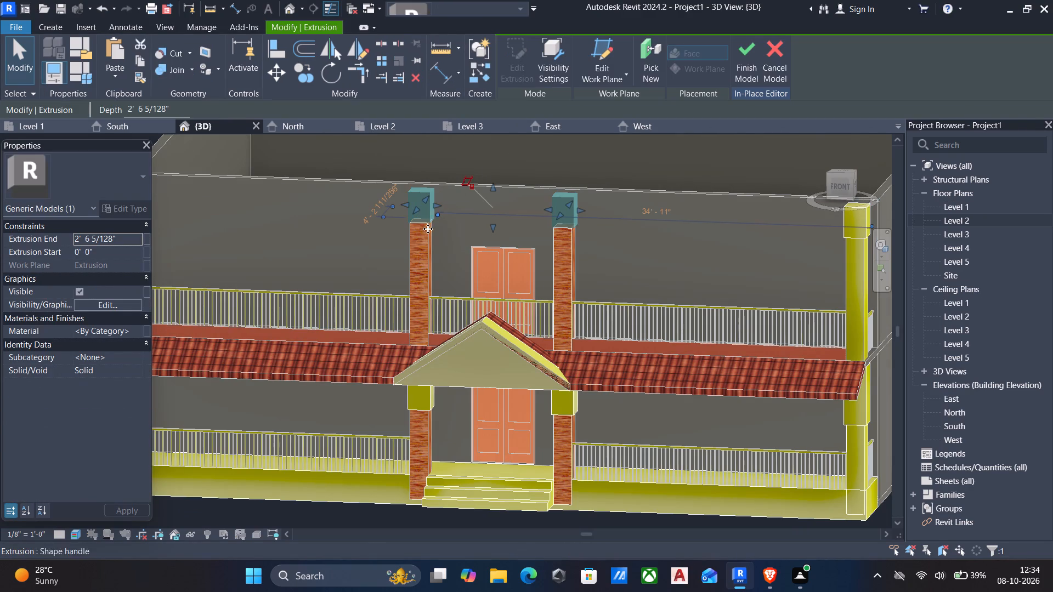
left_click(426, 408, "ctrl")
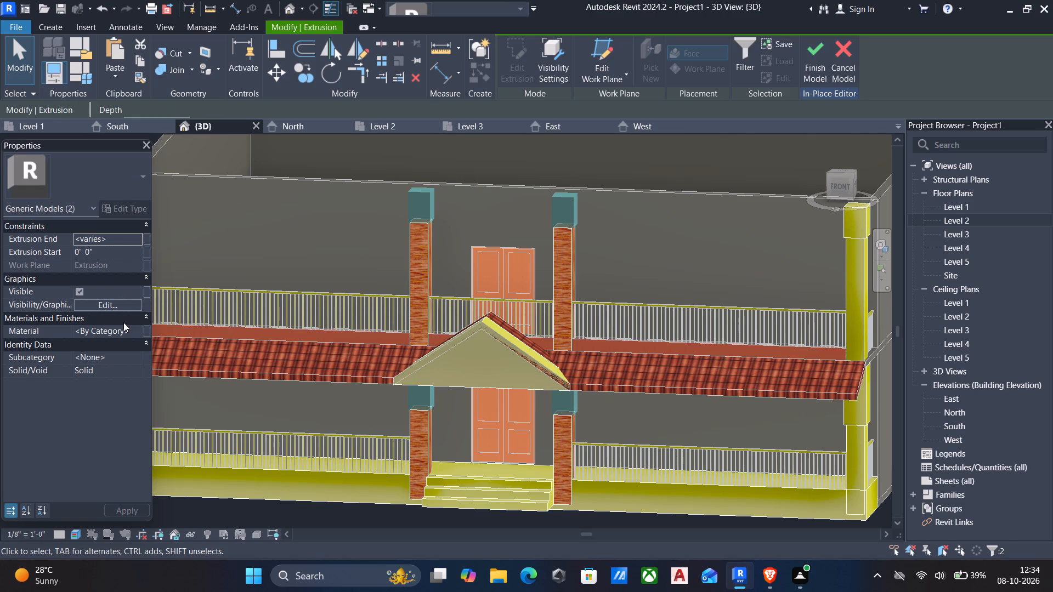
left_click(135, 326)
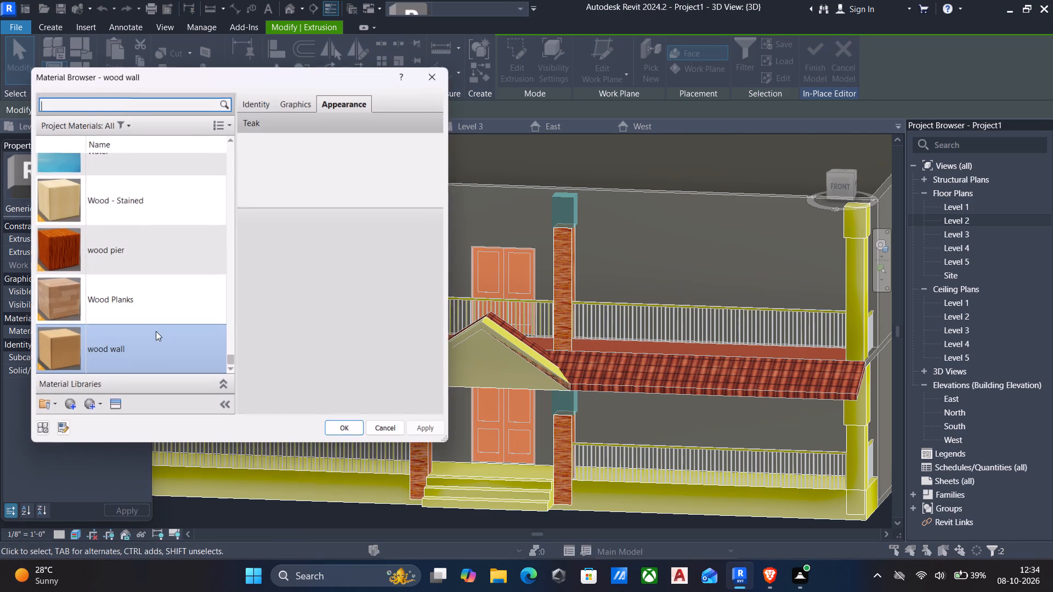
scroll(169, 256, "down", 7)
scroll(164, 259, "up", 13)
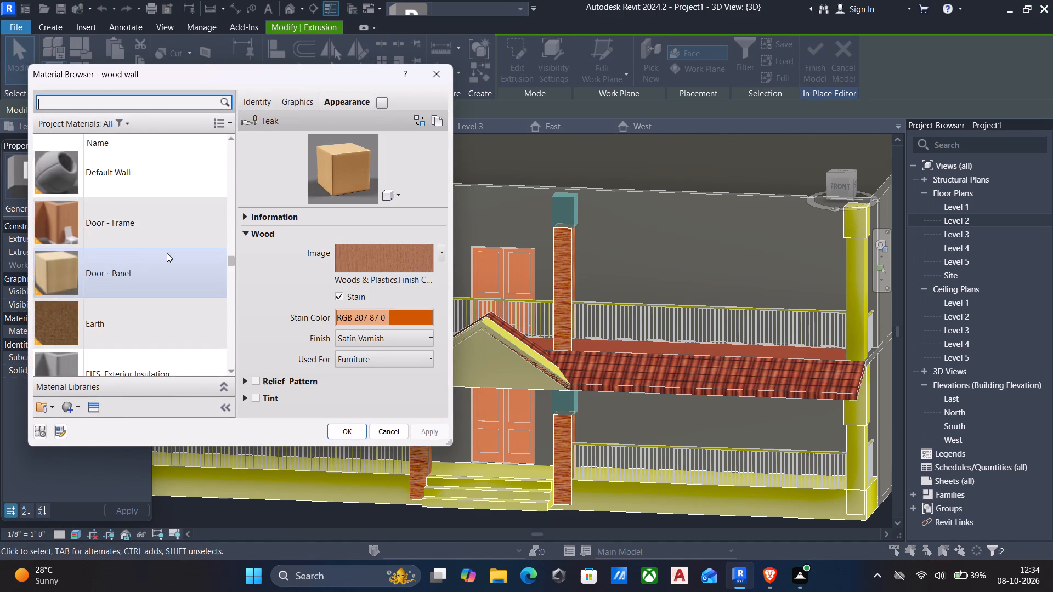
scroll(167, 253, "up", 20)
scroll(167, 253, "up", 19)
scroll(167, 253, "down", 1)
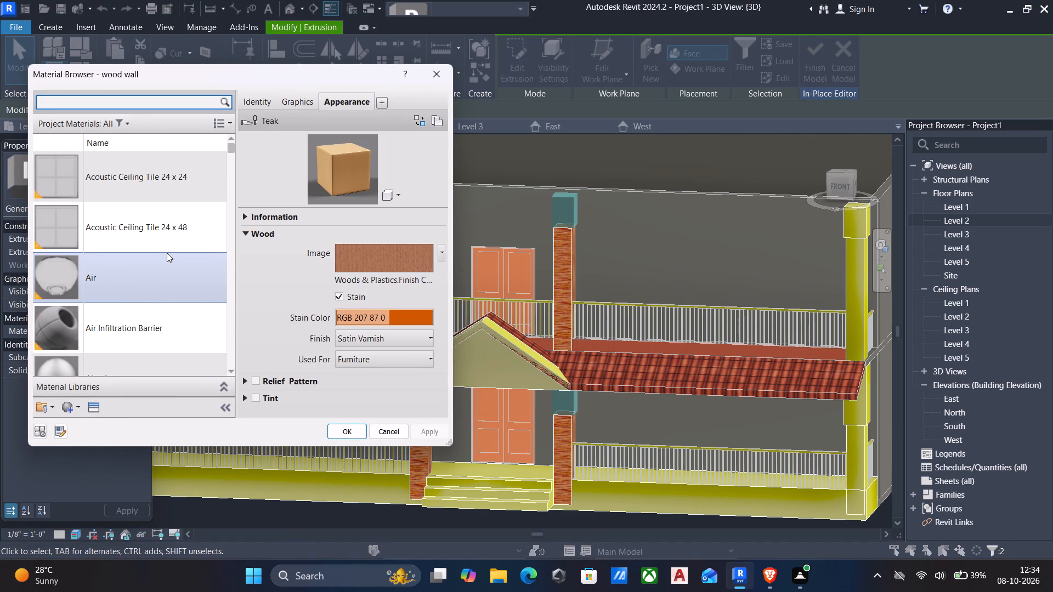
scroll(167, 253, "down", 4)
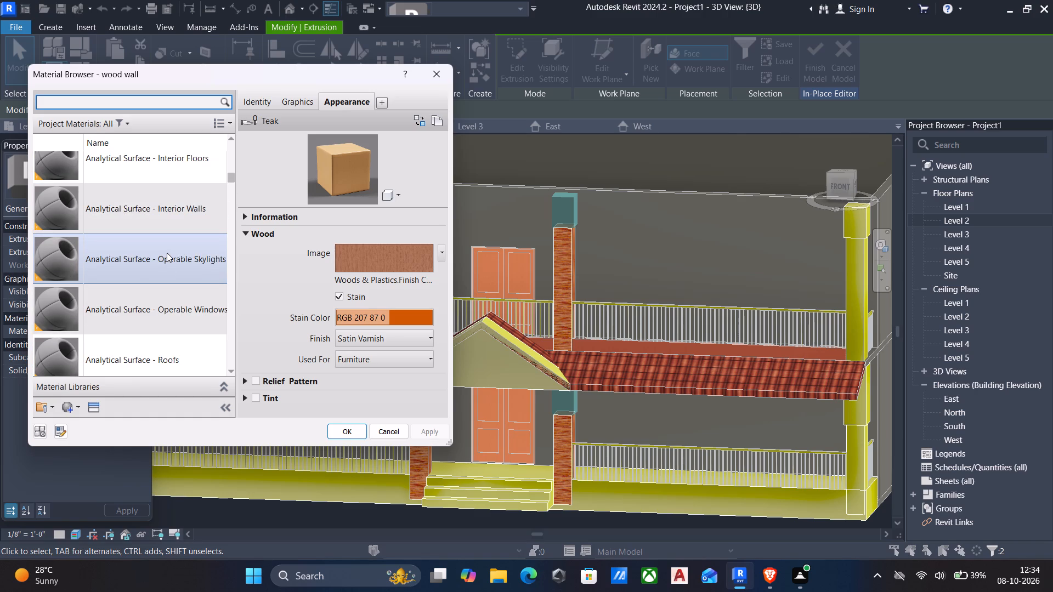
scroll(167, 253, "down", 4)
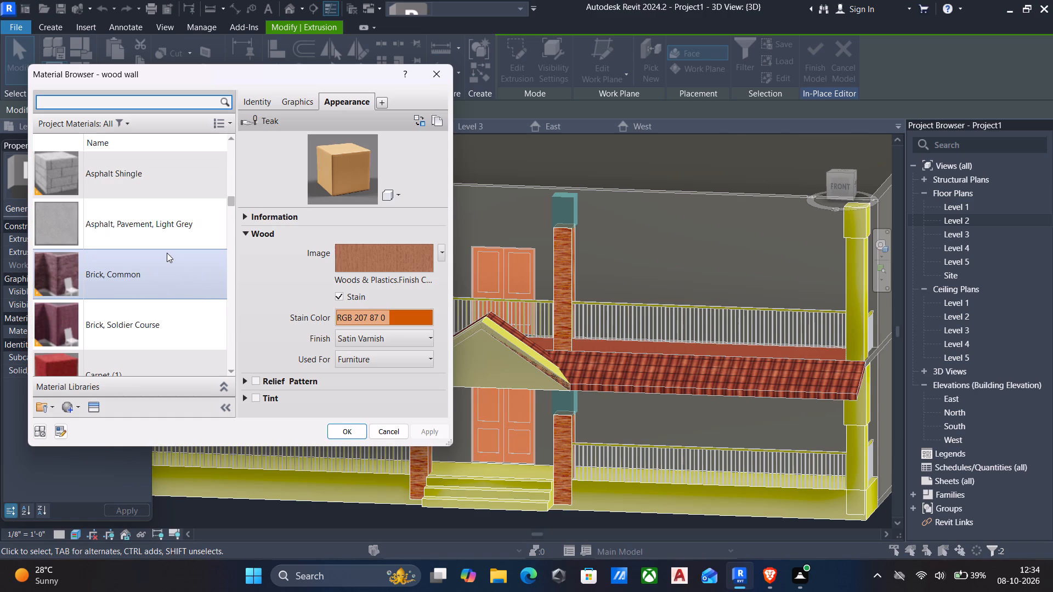
scroll(167, 253, "down", 10)
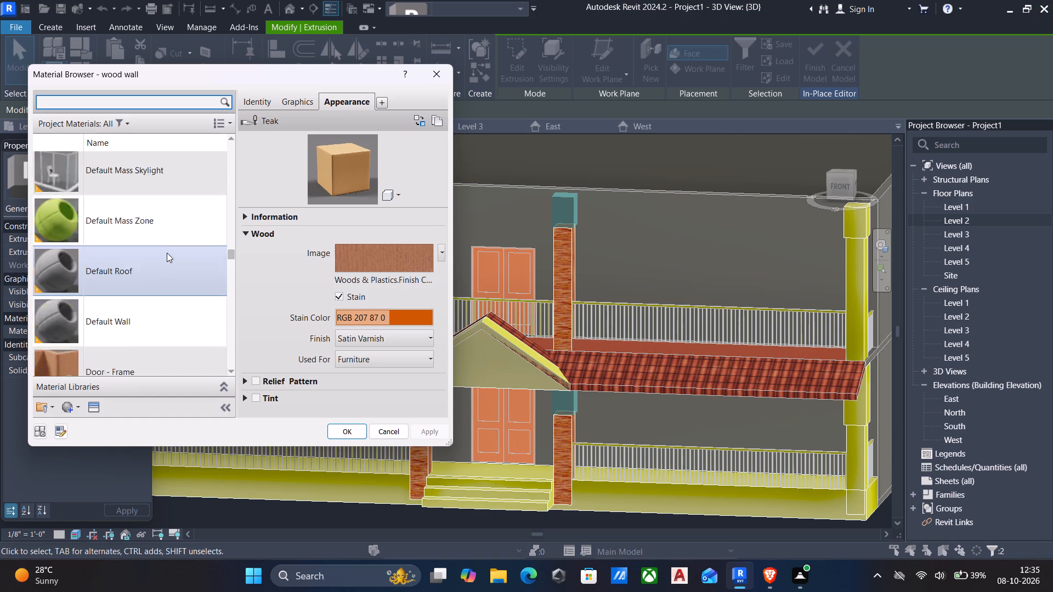
scroll(167, 253, "down", 4)
left_click(123, 253)
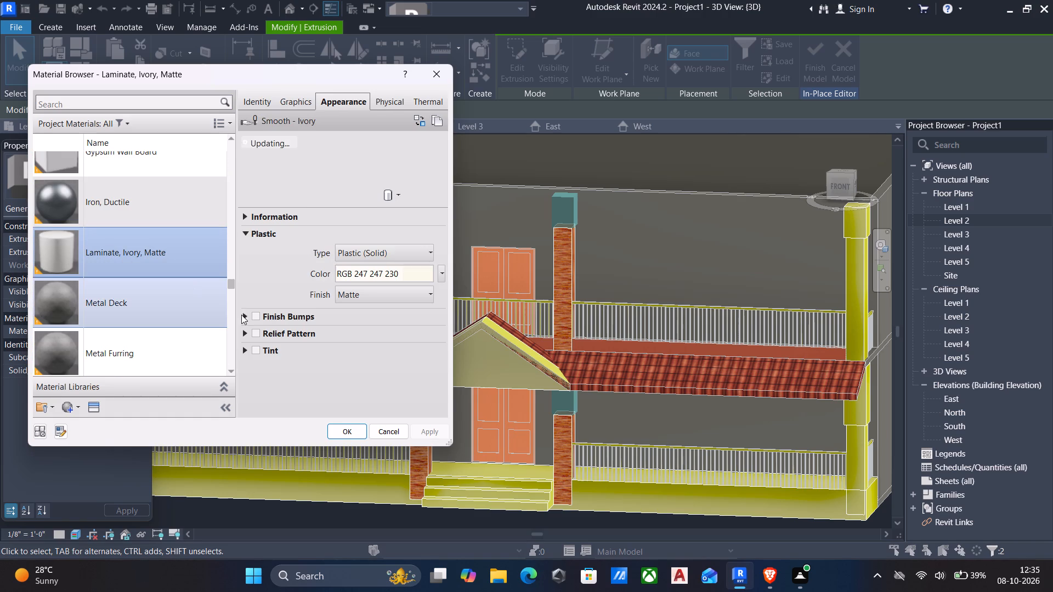
left_click(350, 426)
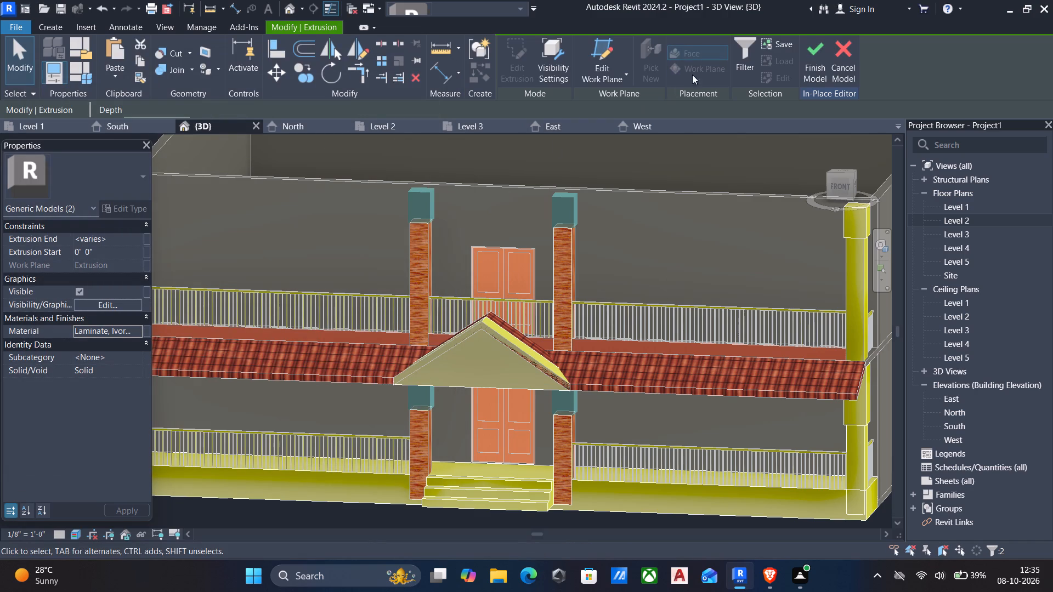
left_click(815, 52)
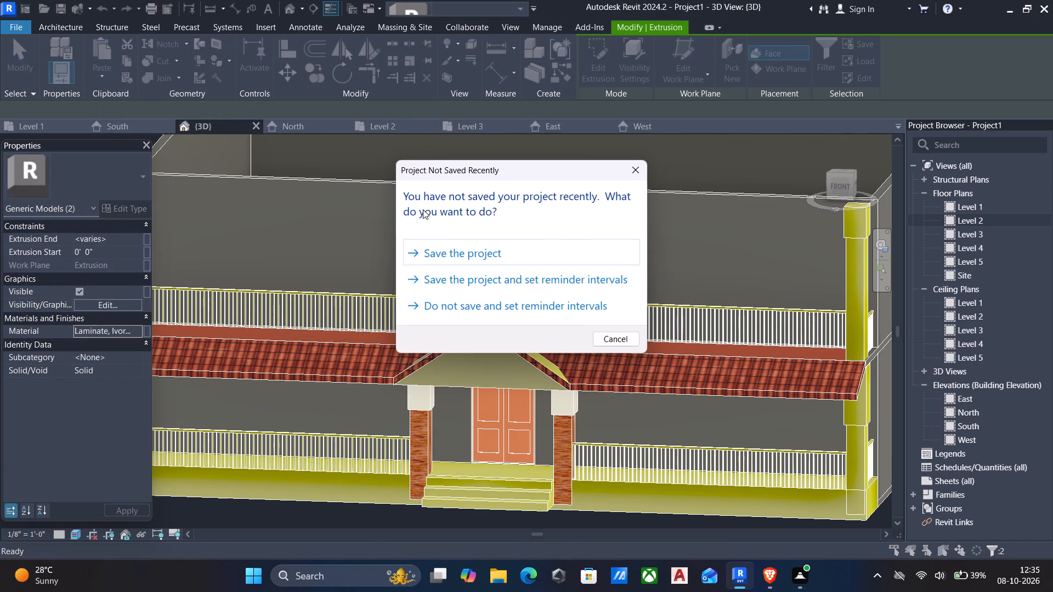
left_click(619, 338)
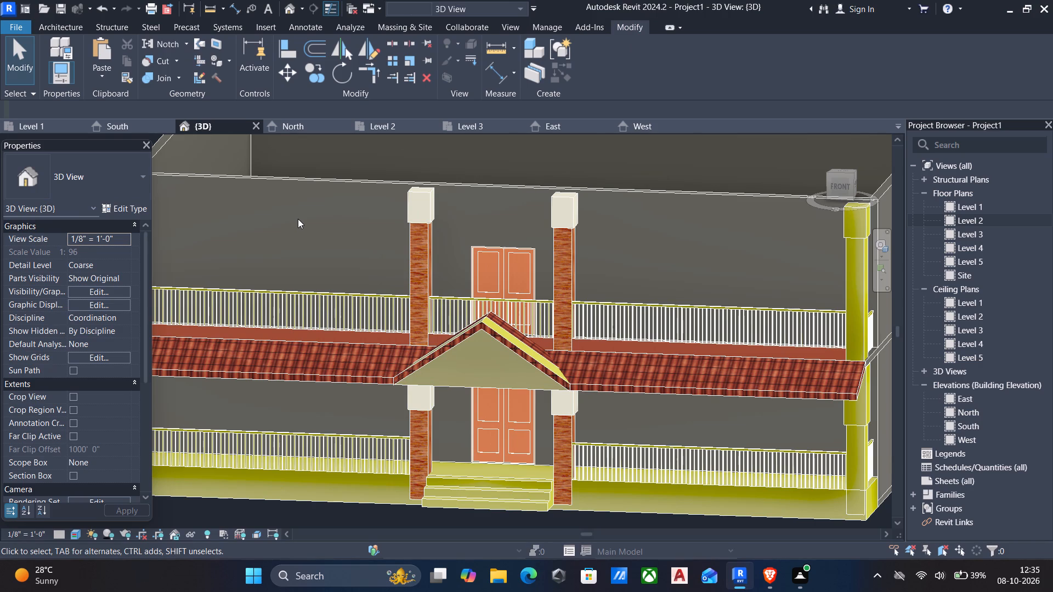
Reopen the porch model for in-place editing and start an extrusion with its work plane picked on the front edge face of the 6" porch roof.
scroll(310, 202, "down", 6)
middle_click_drag(312, 205, 342, 195)
scroll(333, 222, "up", 4)
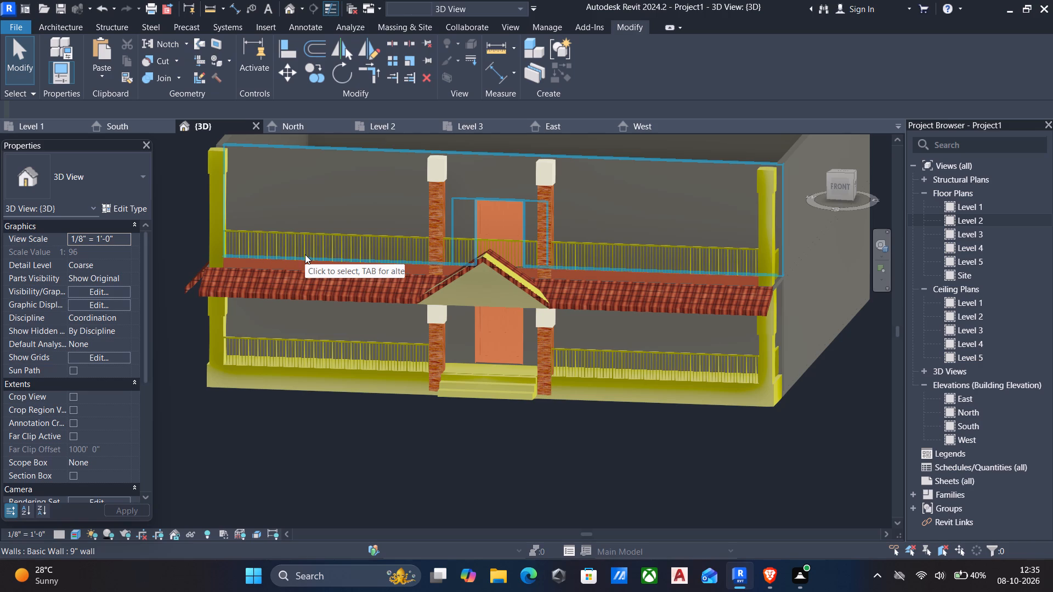
left_click(544, 182)
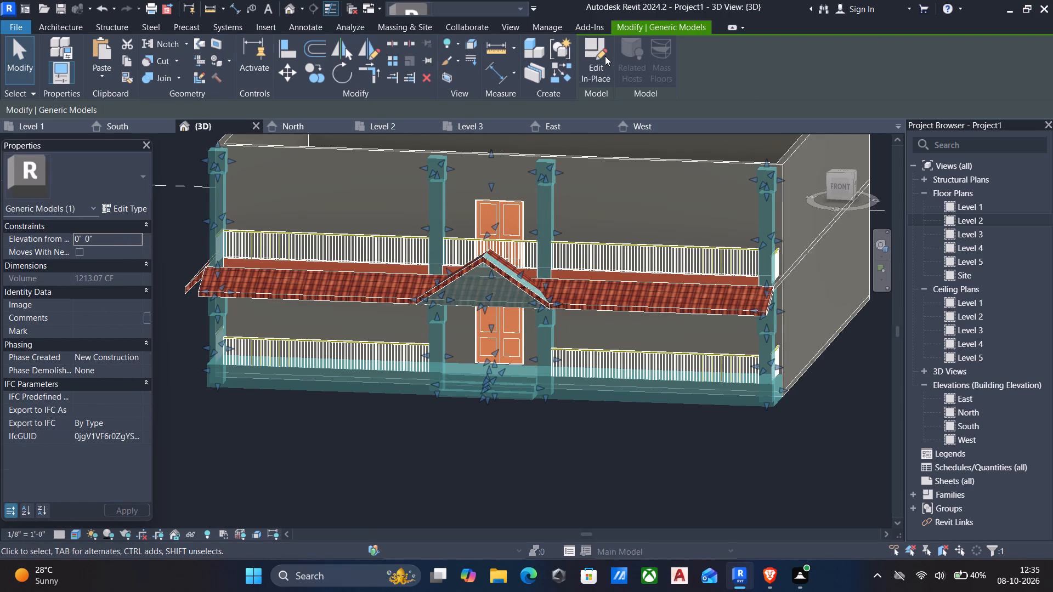
left_click(593, 55)
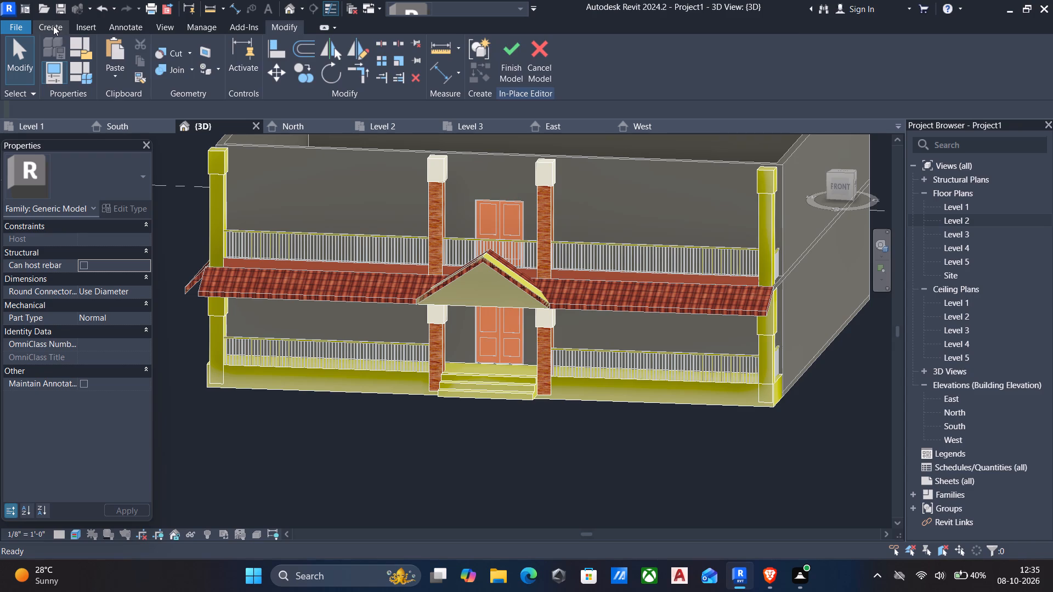
left_click(53, 26)
left_click(107, 44)
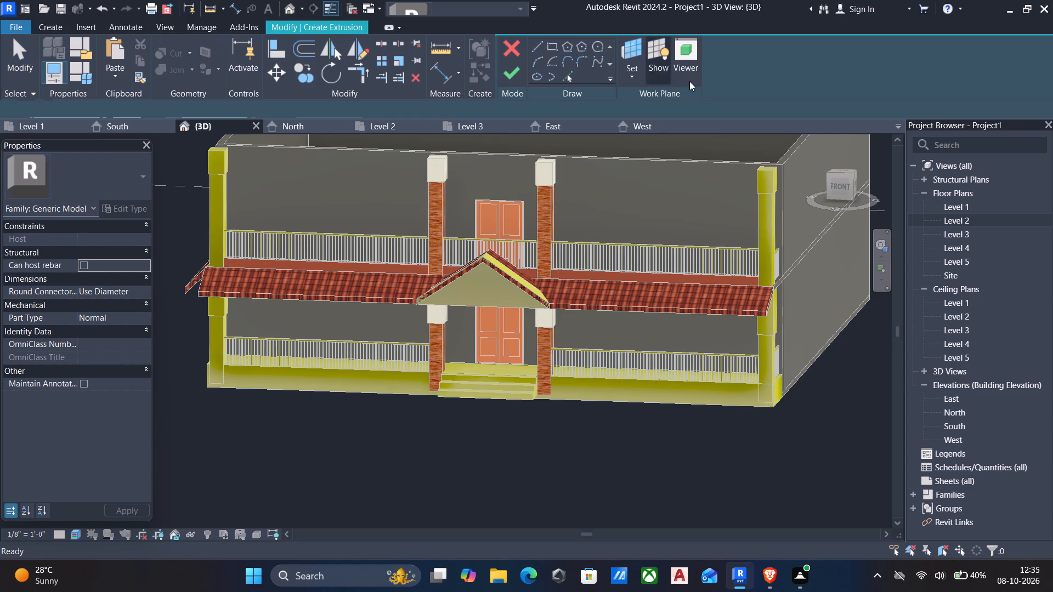
left_click(629, 77)
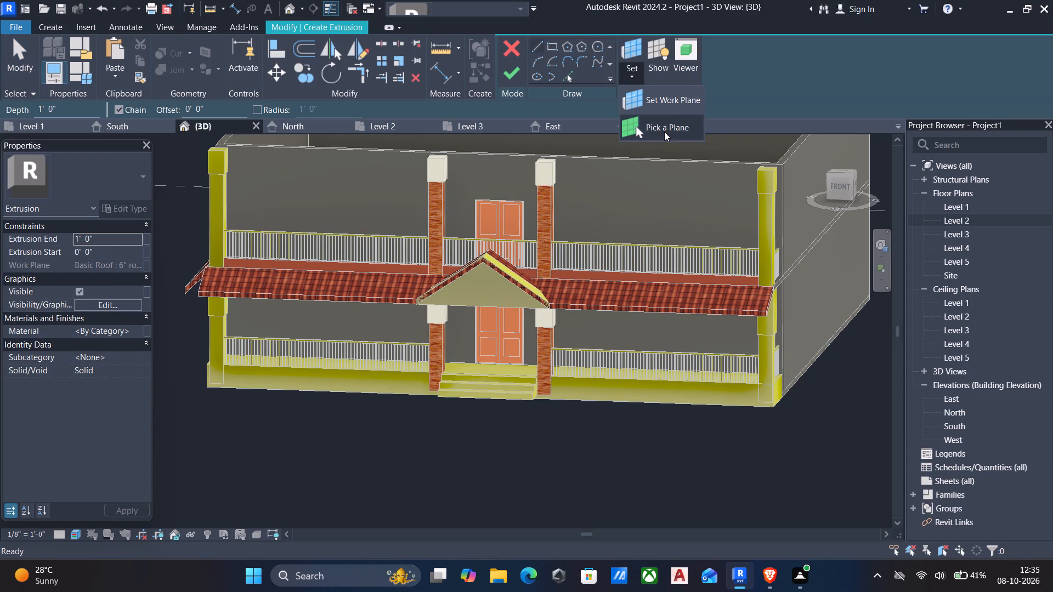
left_click(660, 128)
scroll(761, 317, "up", 4)
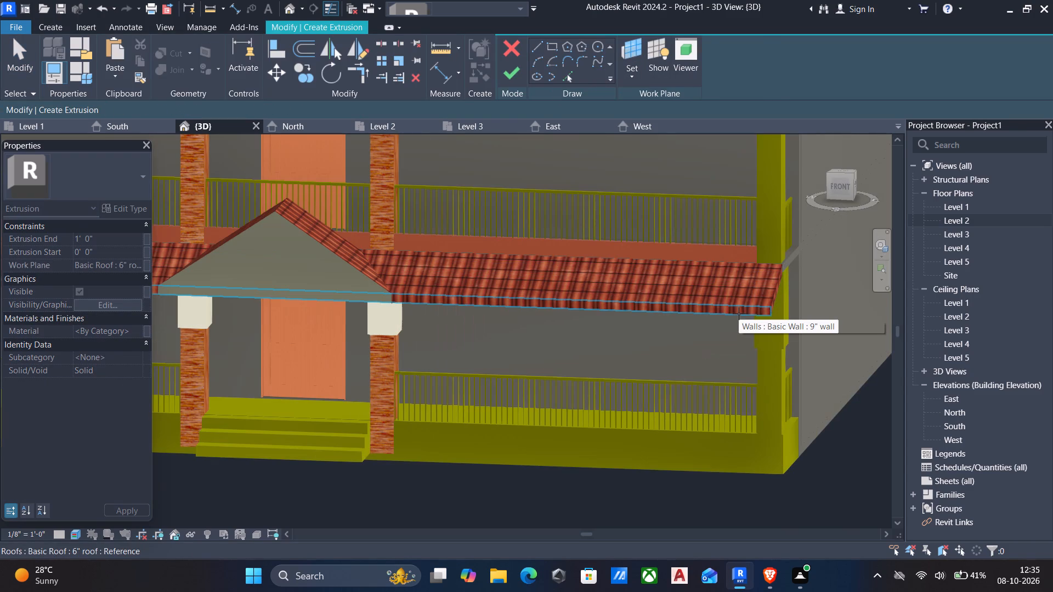
left_click(739, 314)
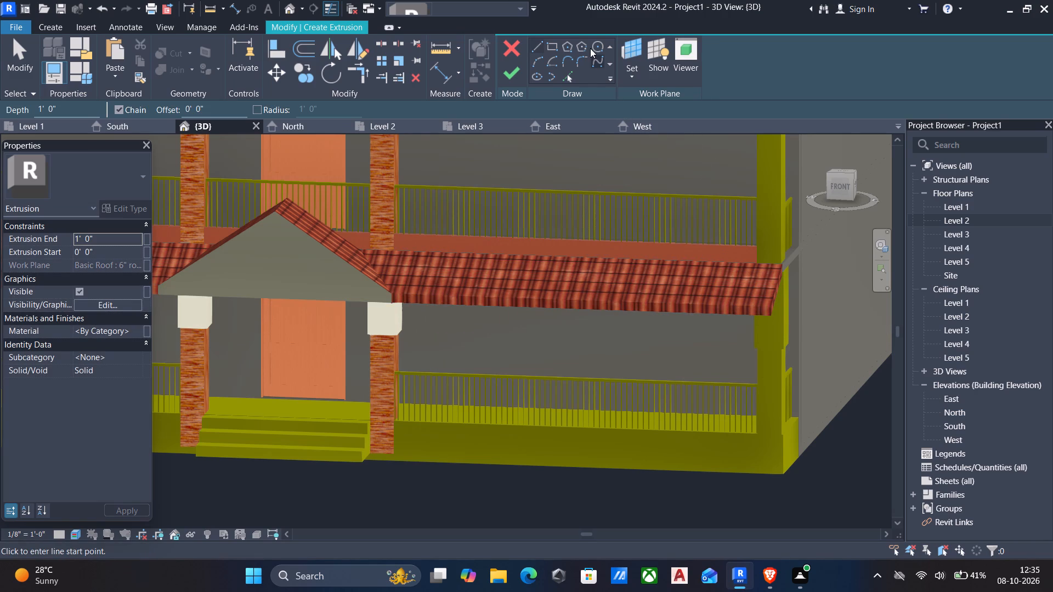
Sketch a rectangle about 60'-10" long over the porch roof's front edge face, from its lower corner at one end to its upper corner at the other.
left_click(548, 50)
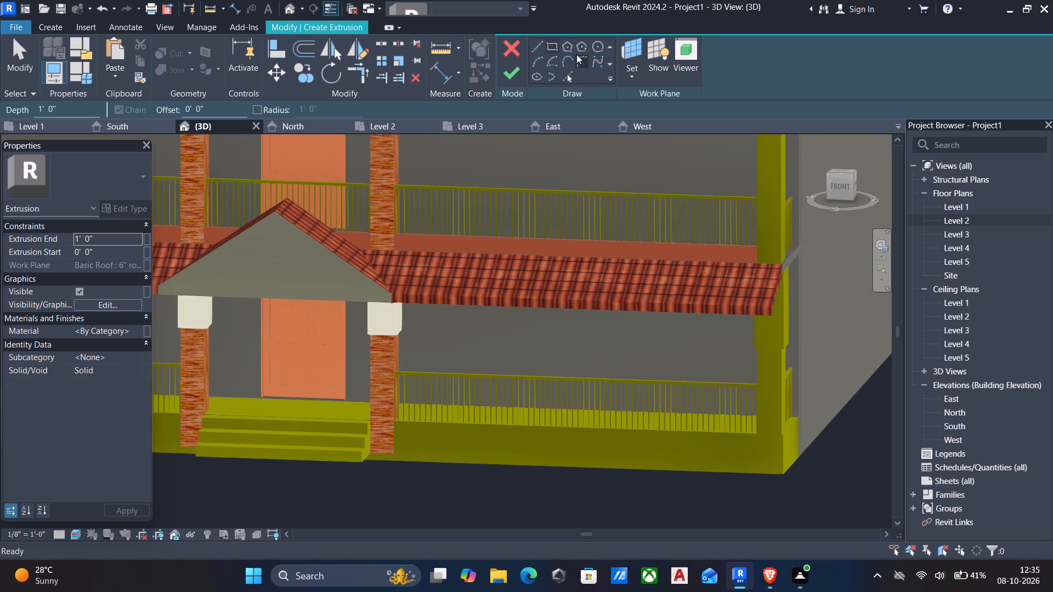
scroll(782, 340, "up", 5)
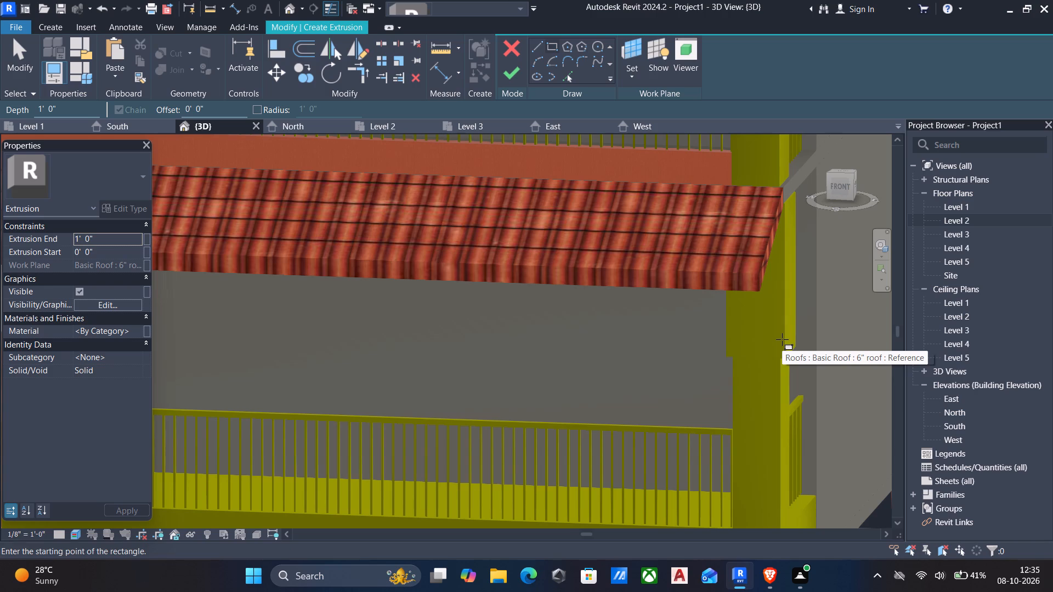
left_click(759, 294)
scroll(575, 269, "down", 2)
middle_click_drag(575, 269, 832, 281)
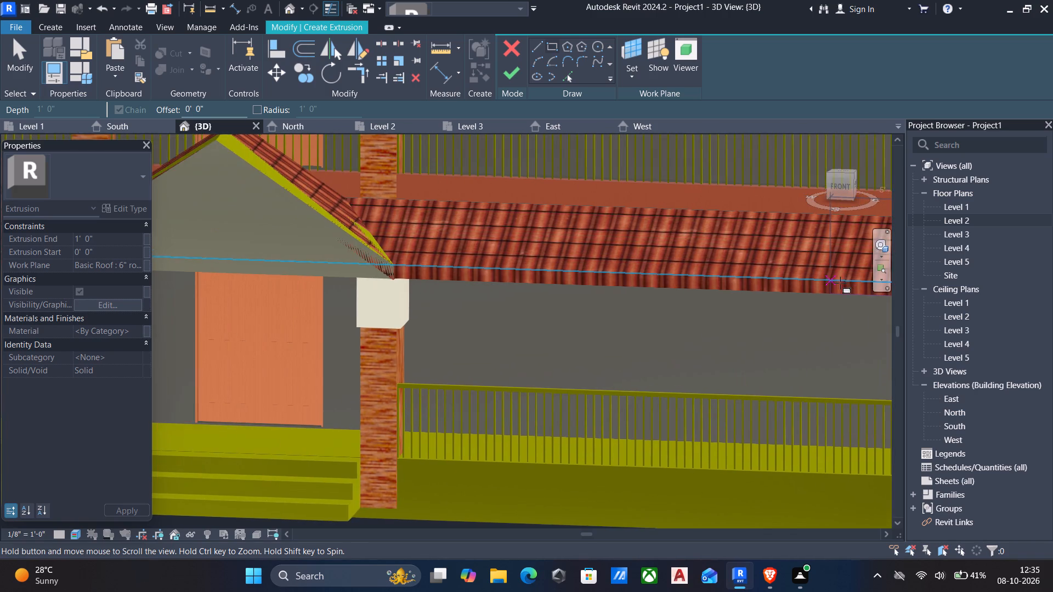
scroll(784, 290, "down", 4)
scroll(632, 292, "up", 5)
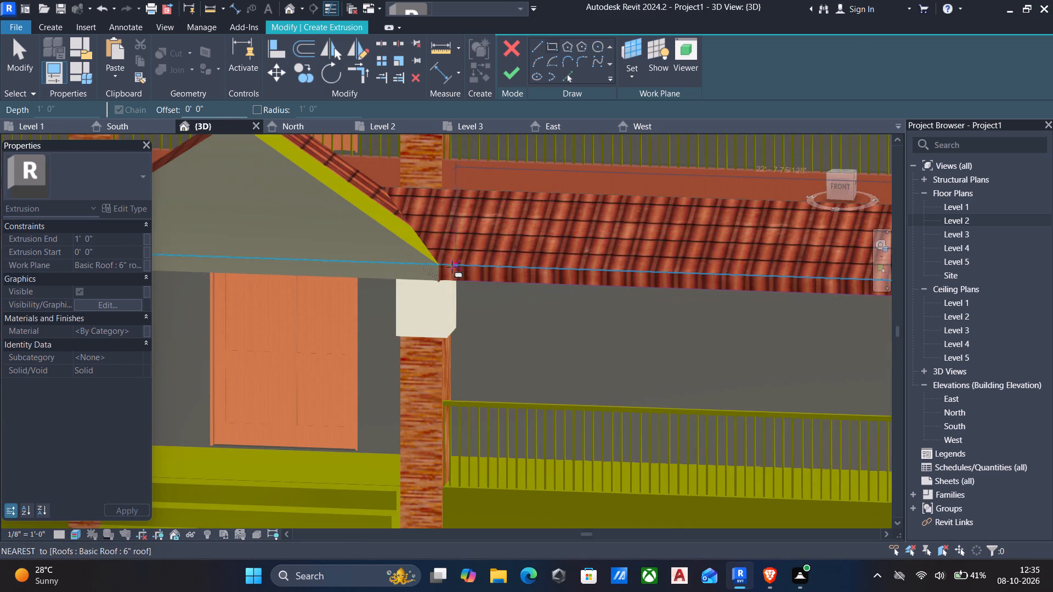
scroll(449, 252, "down", 4)
middle_click_drag(451, 255, 592, 276)
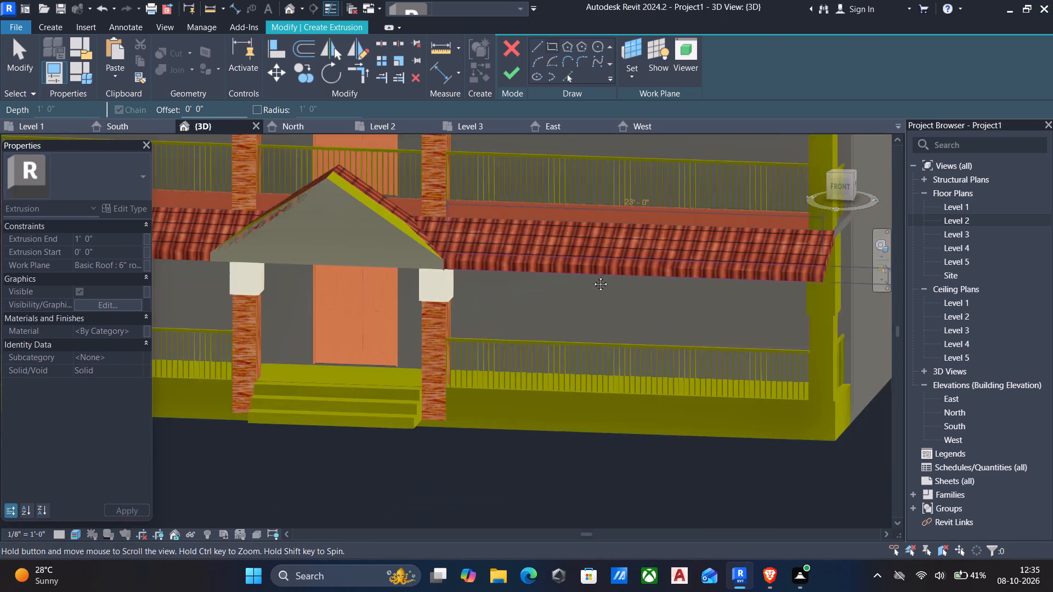
middle_click_drag(592, 276, 609, 277)
scroll(609, 277, "up", 1)
scroll(613, 280, "down", 4)
middle_click_drag(575, 283, 732, 315)
scroll(342, 302, "up", 4)
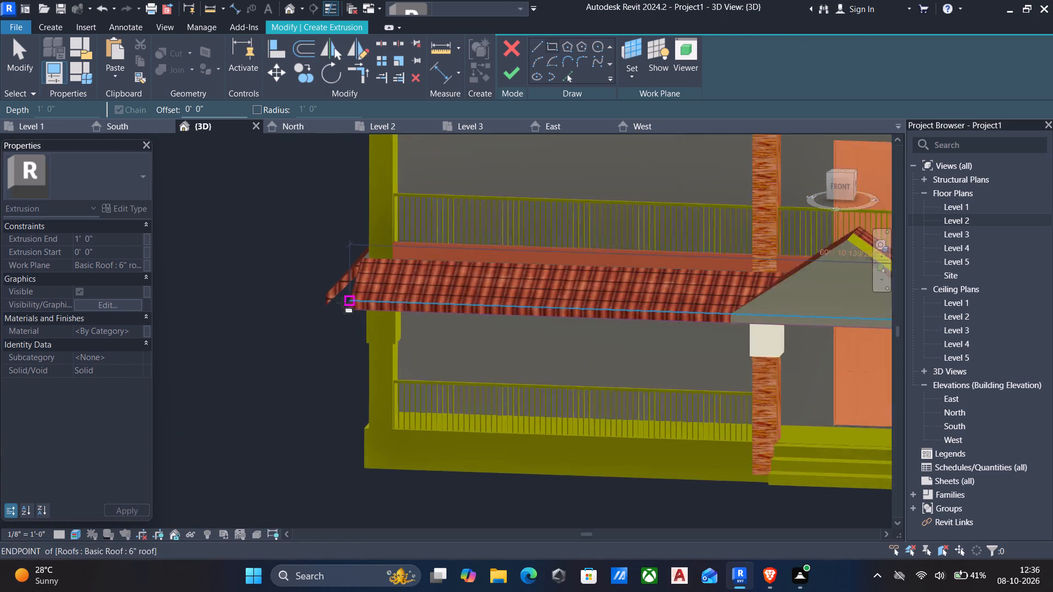
scroll(342, 312, "up", 5)
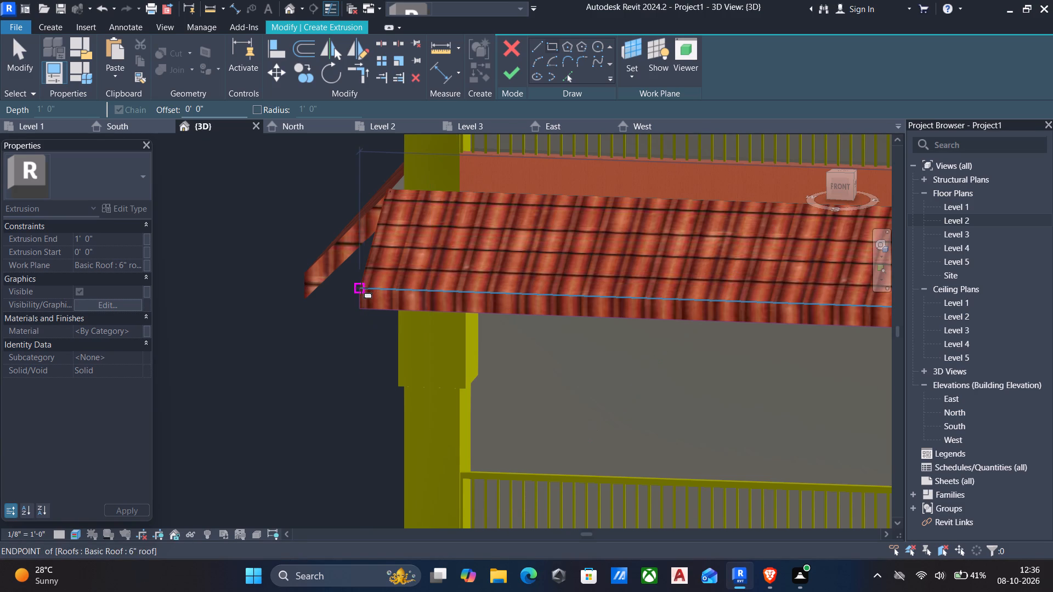
left_click(361, 288)
scroll(366, 289, "down", 4)
middle_click_drag(359, 300, 335, 307)
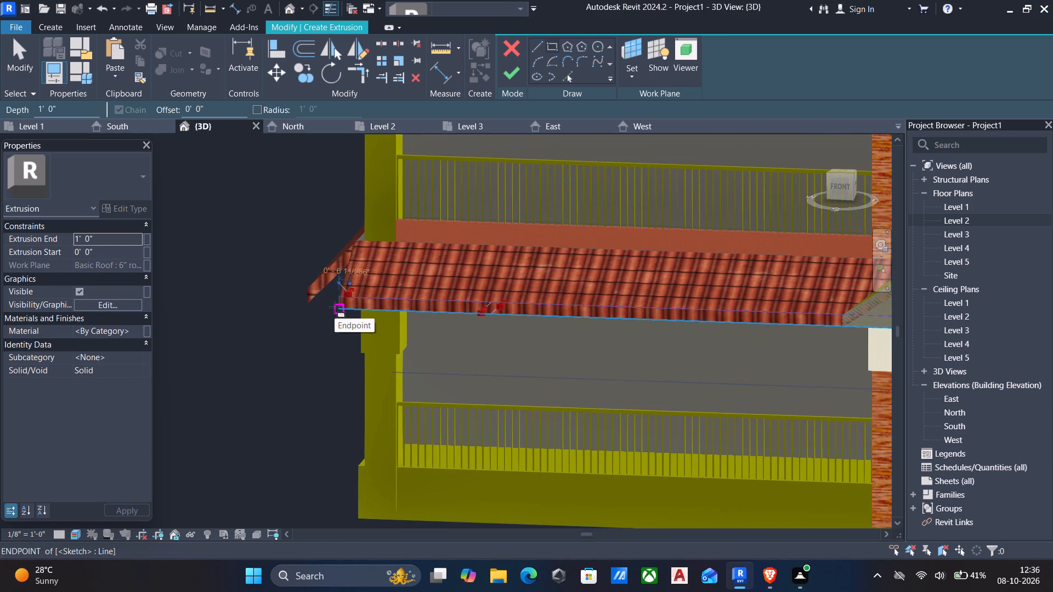
key("Escape")
key("Escape")
Nudge the rectangle's upper line slightly downward and finish the extrusion sketch.
left_click(395, 298)
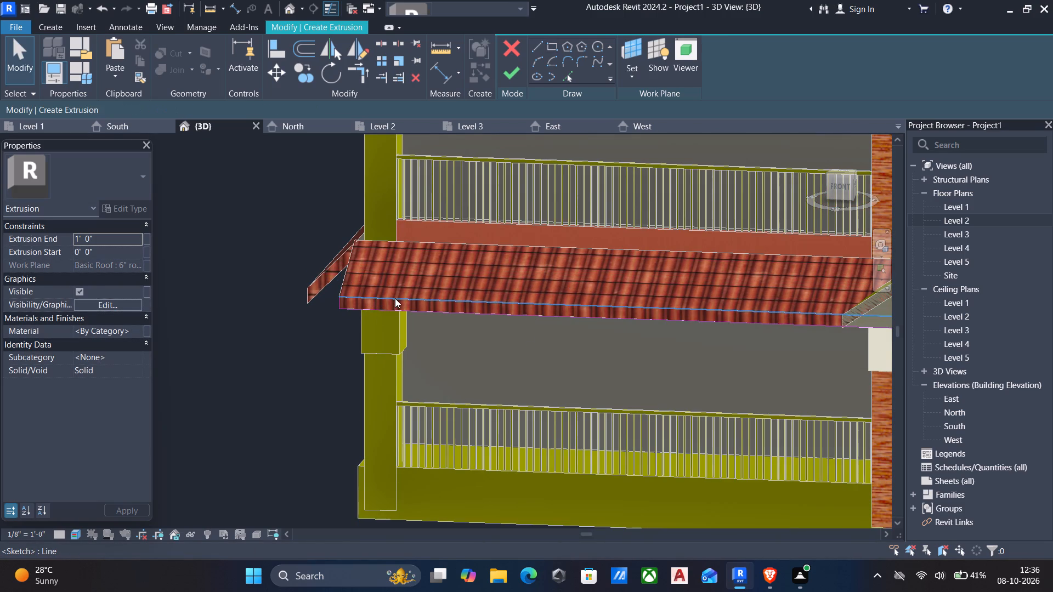
key("Down")
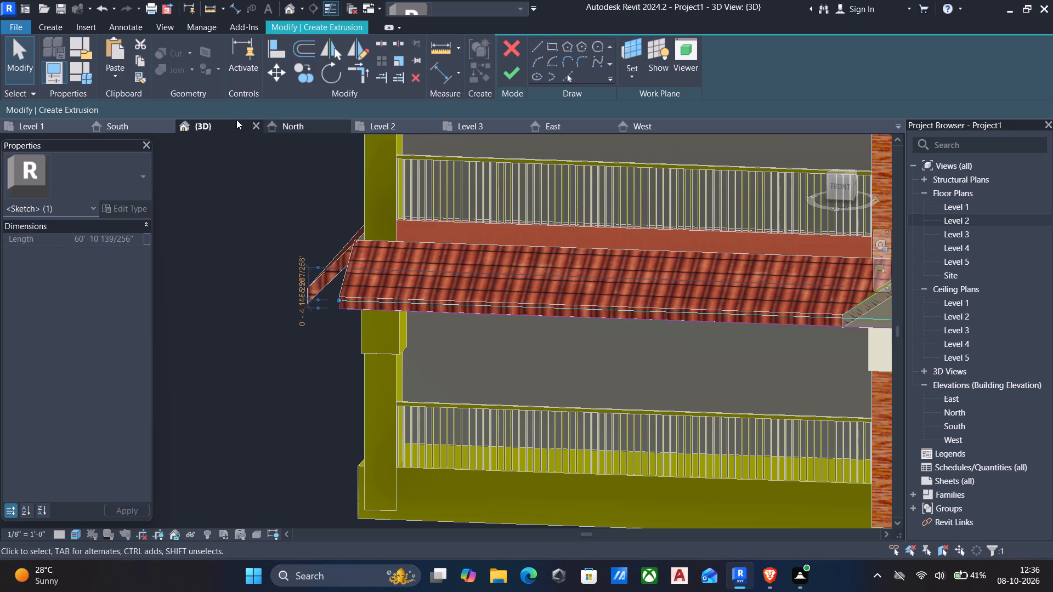
left_click(511, 83)
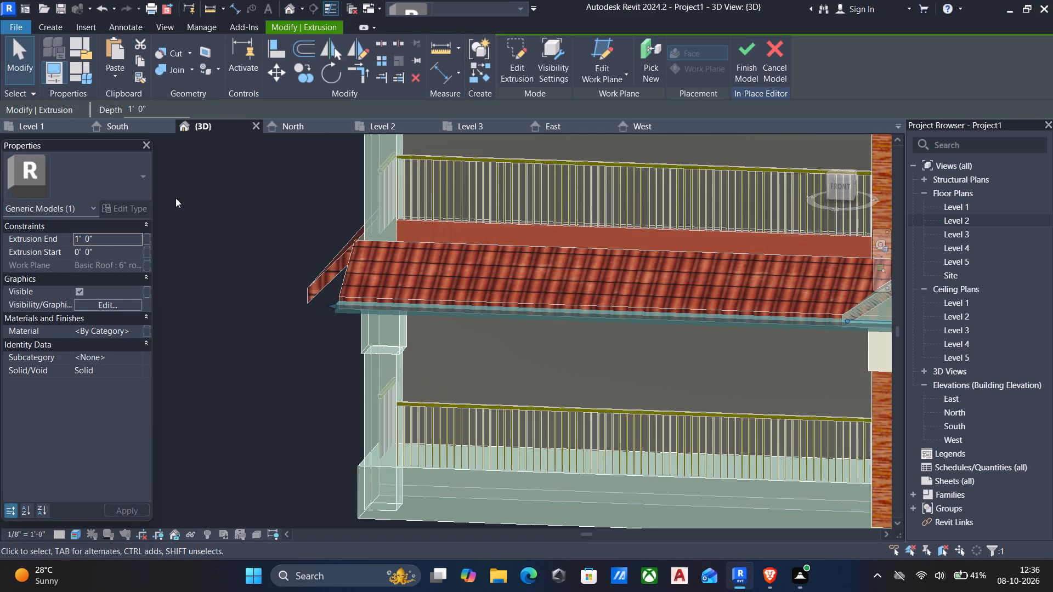
Set the extrusion end of the new roof-edge strip to 3".
left_click(126, 238)
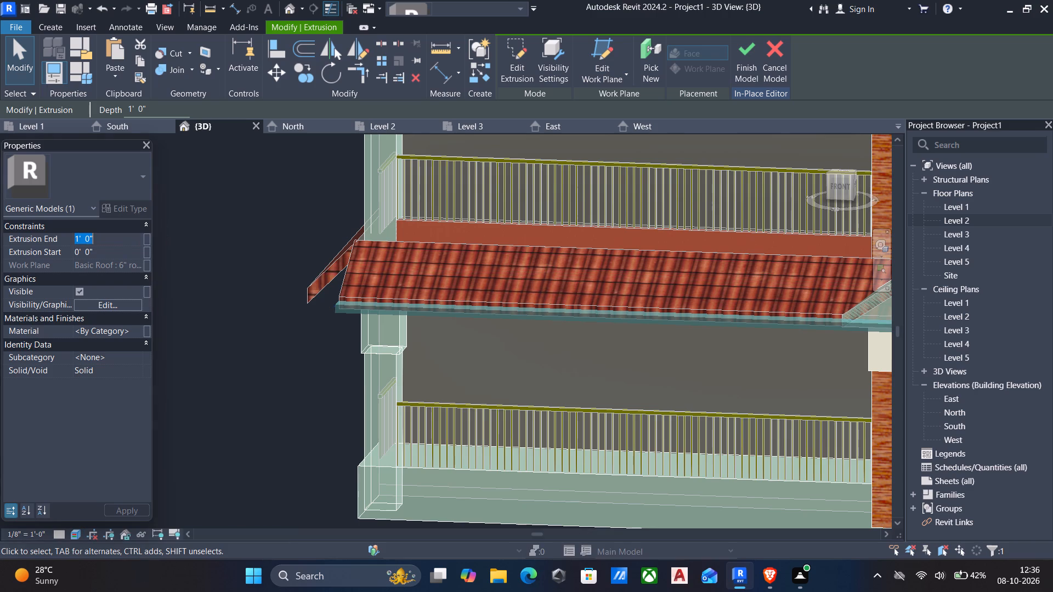
type("3\"")
key("Return")
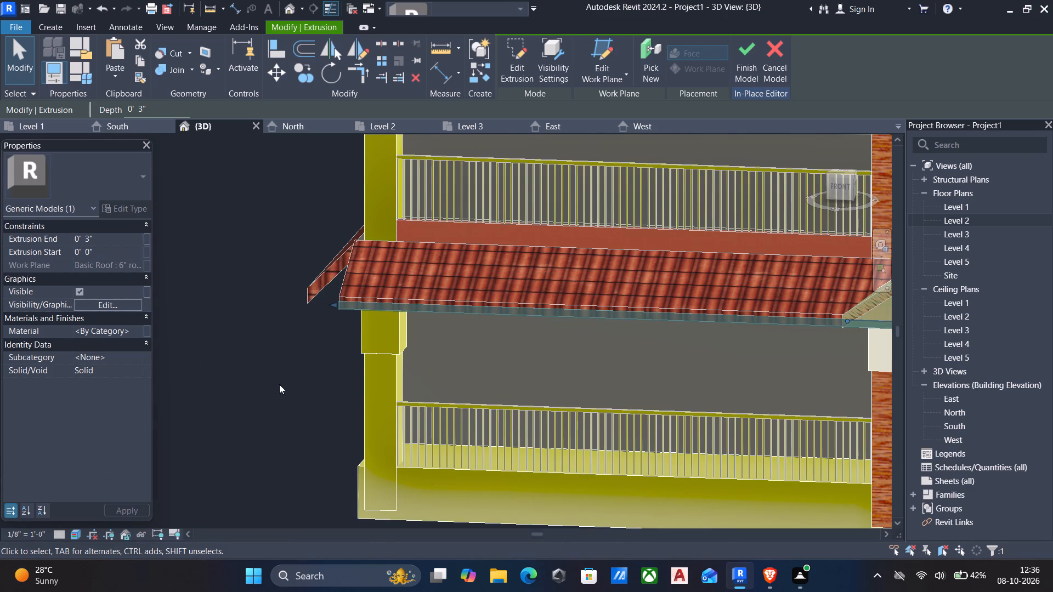
Assign the Laminate, Ivory, Matte material to the new roof-edge strip.
left_click(138, 329)
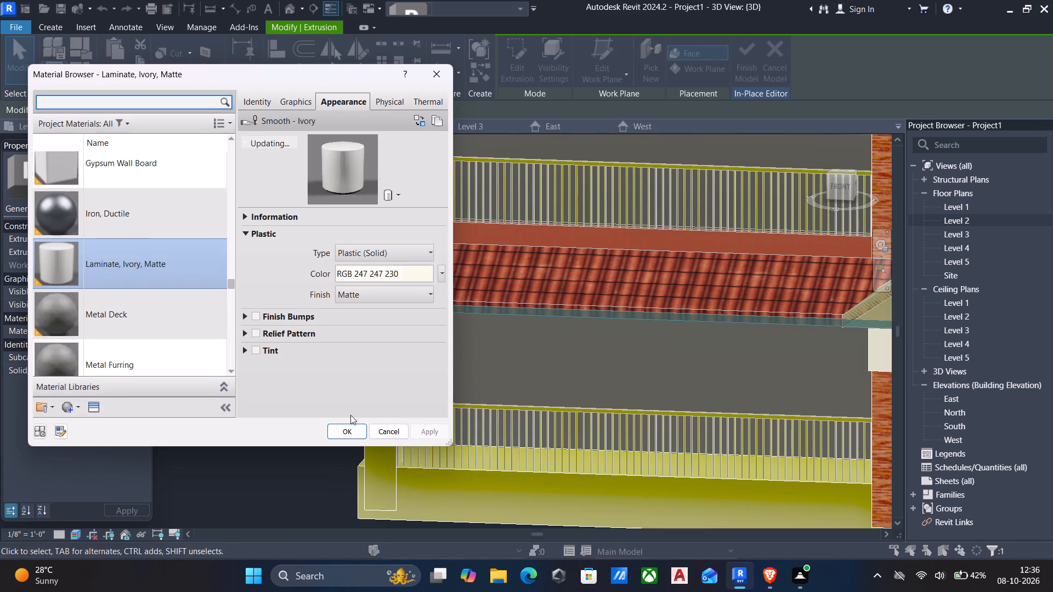
left_click(352, 429)
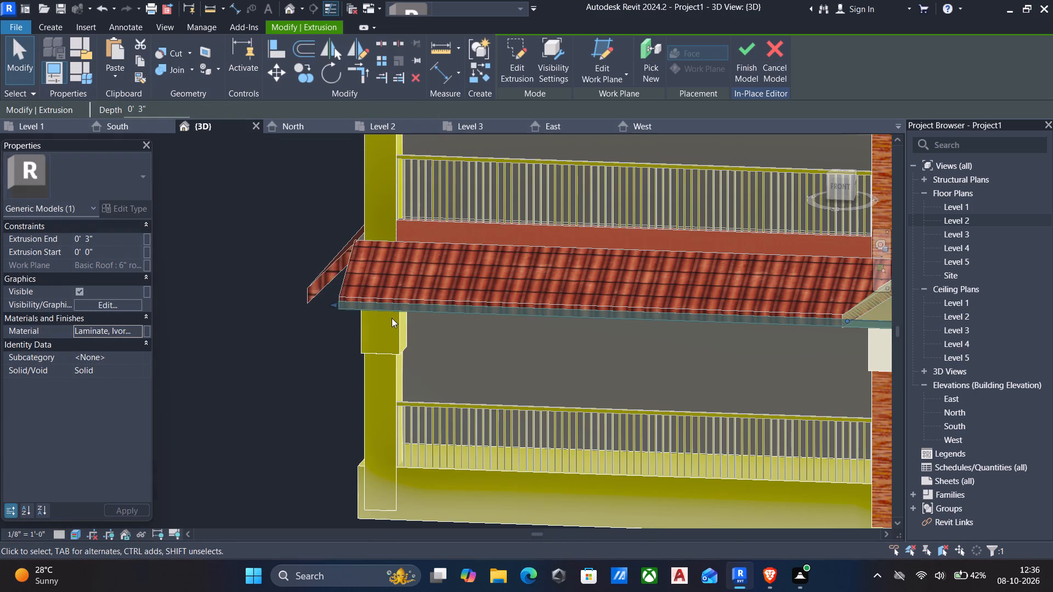
key("Escape")
Look over the whole porch front to check the new roof-edge strip and the parts still without a material.
scroll(411, 326, "down", 6)
middle_click_drag(376, 335, 345, 334)
scroll(344, 333, "up", 1)
scroll(395, 346, "down", 4)
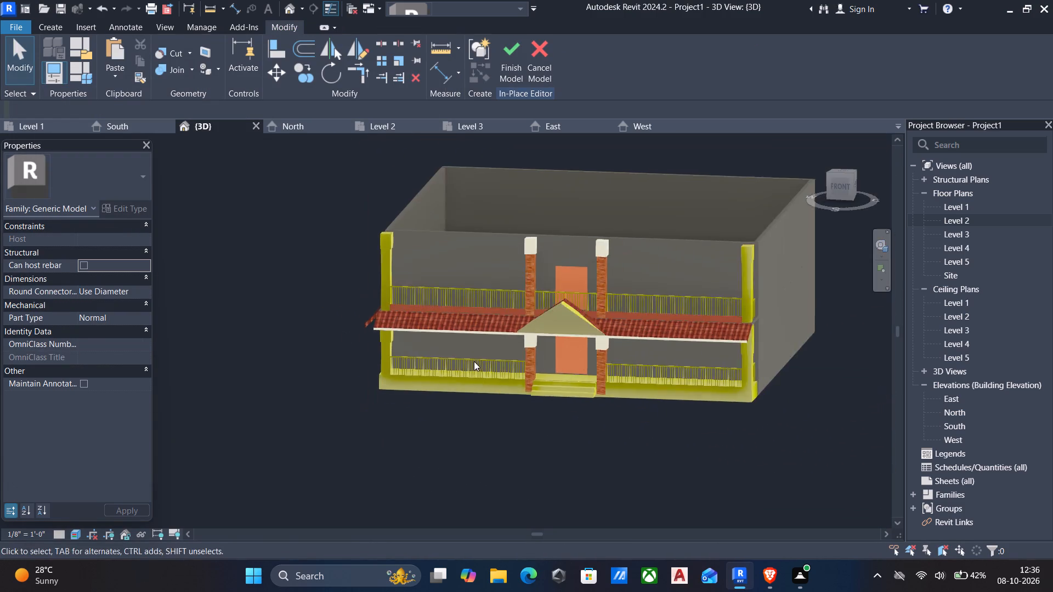
scroll(474, 361, "down", 1)
middle_click_drag(471, 363, 407, 367)
scroll(420, 366, "up", 5)
scroll(545, 363, "down", 6)
middle_click_drag(518, 369, 501, 367)
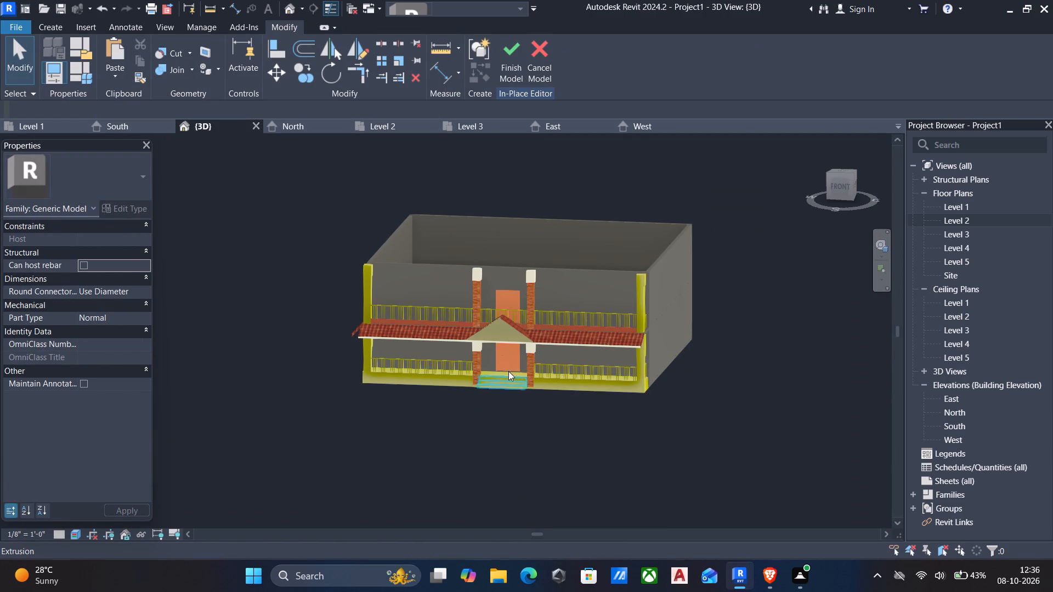
scroll(494, 360, "up", 3)
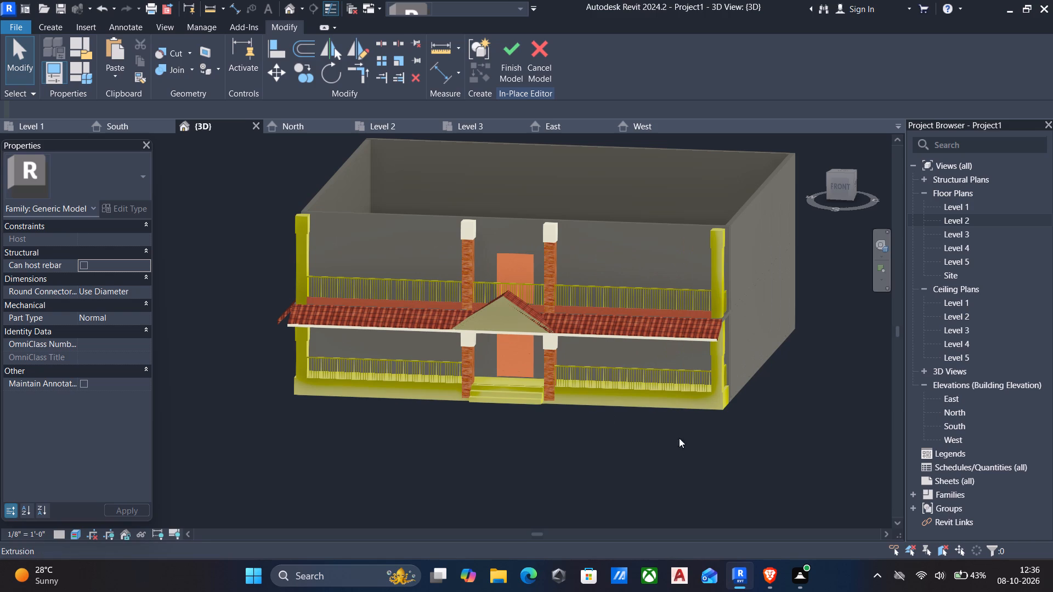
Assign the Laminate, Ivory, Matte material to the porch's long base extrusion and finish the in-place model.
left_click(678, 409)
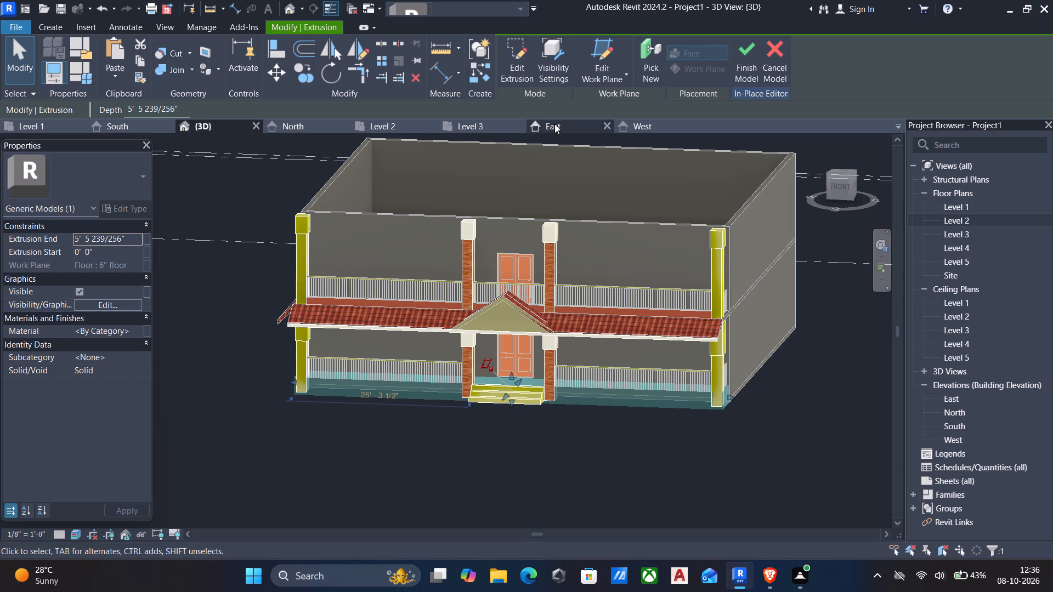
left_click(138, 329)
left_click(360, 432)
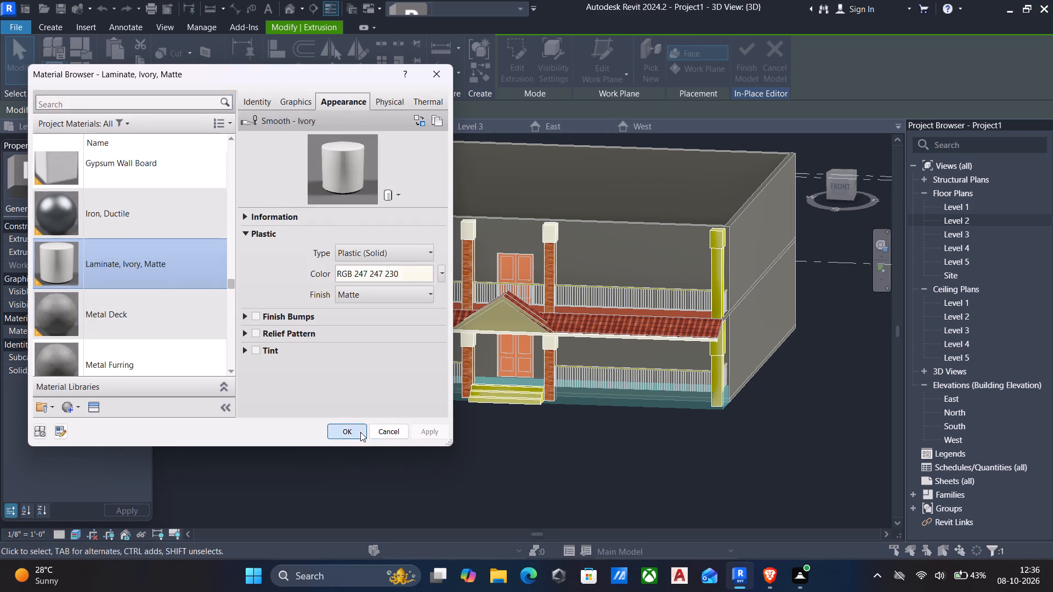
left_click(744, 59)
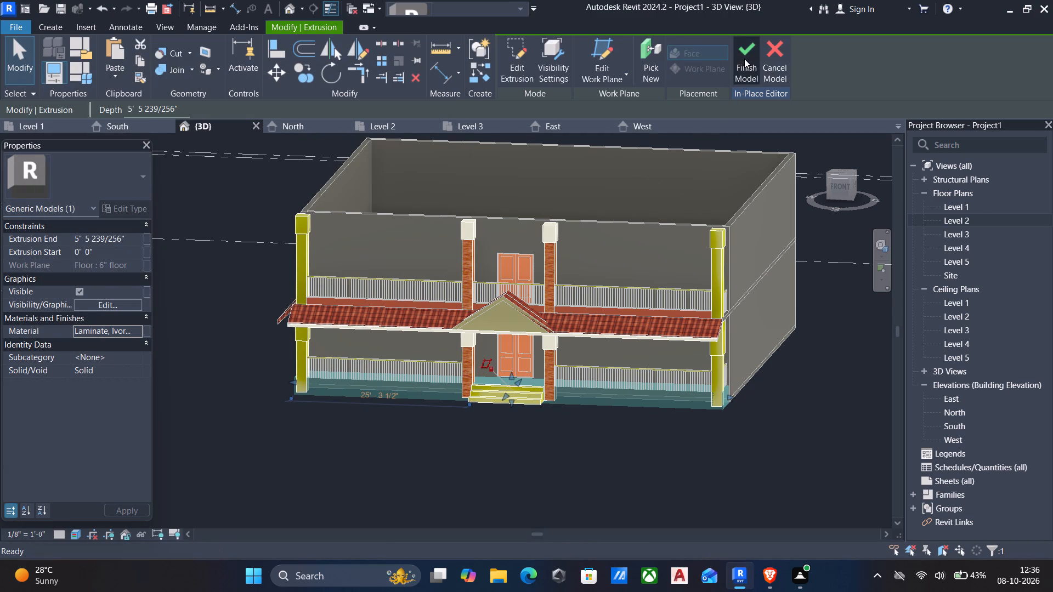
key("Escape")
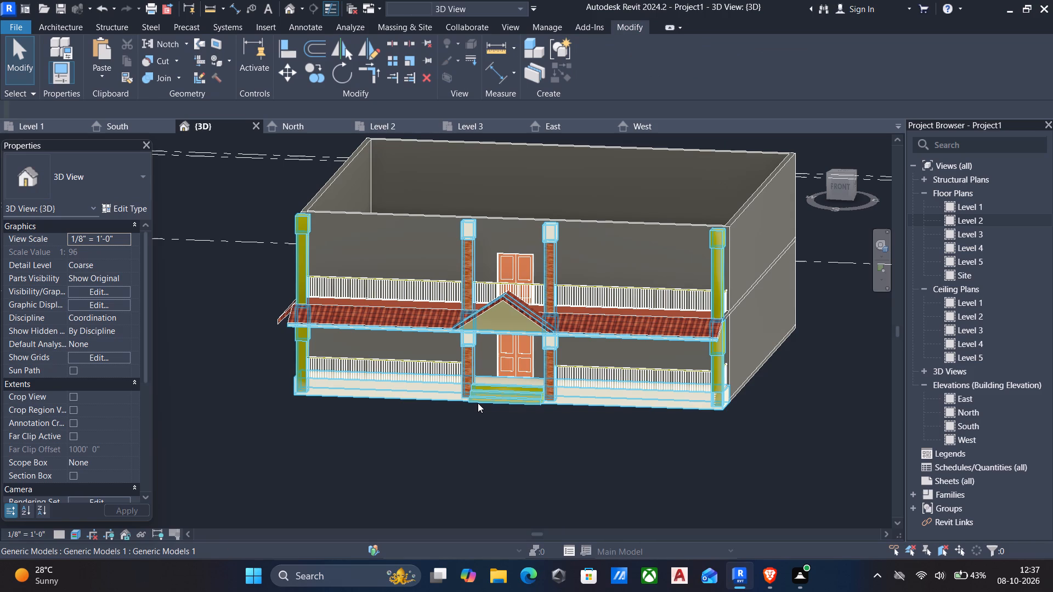
Reopen the porch model for in-place editing and assign Laminate, Ivory, Matte to the front entrance steps.
left_click(505, 399)
left_click(598, 61)
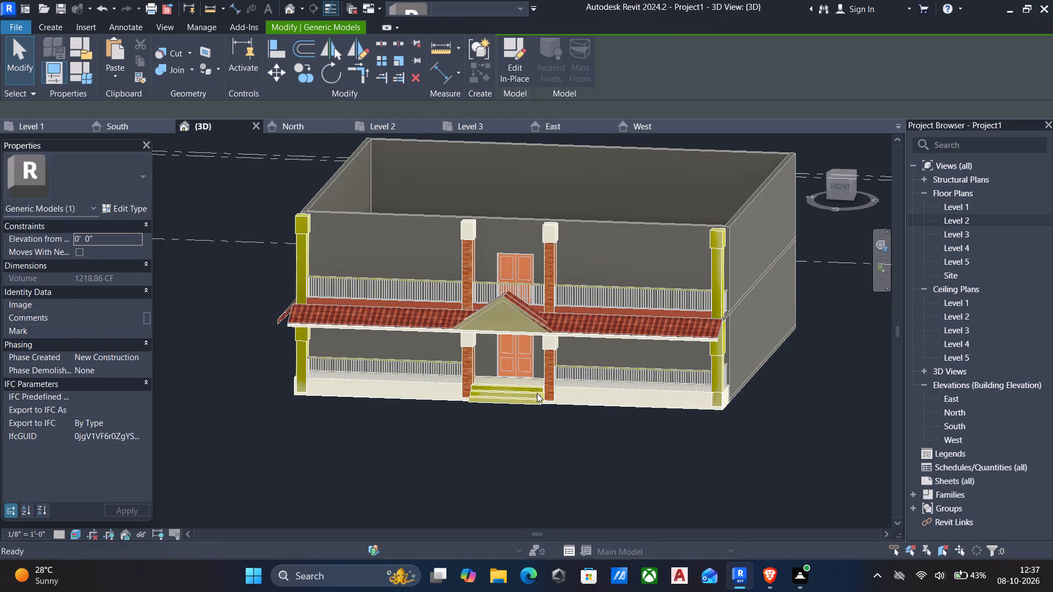
scroll(536, 393, "up", 4)
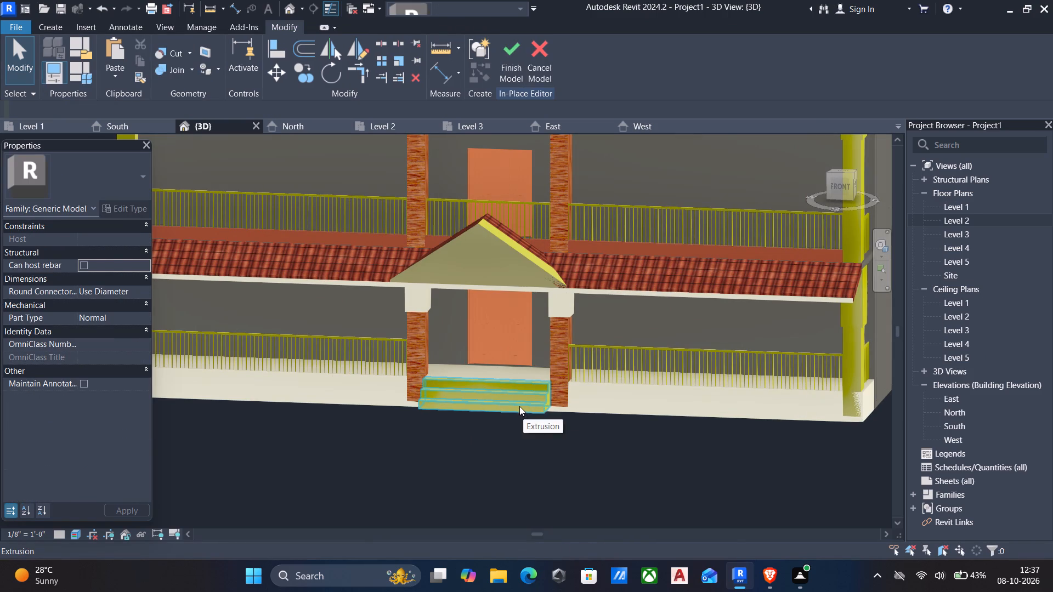
left_click(519, 406)
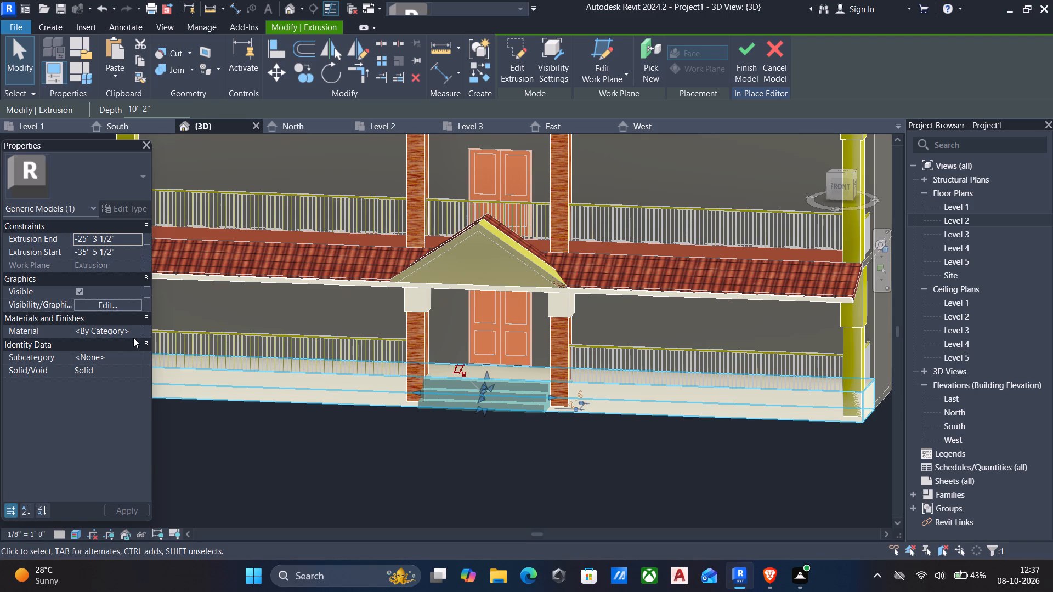
left_click(137, 331)
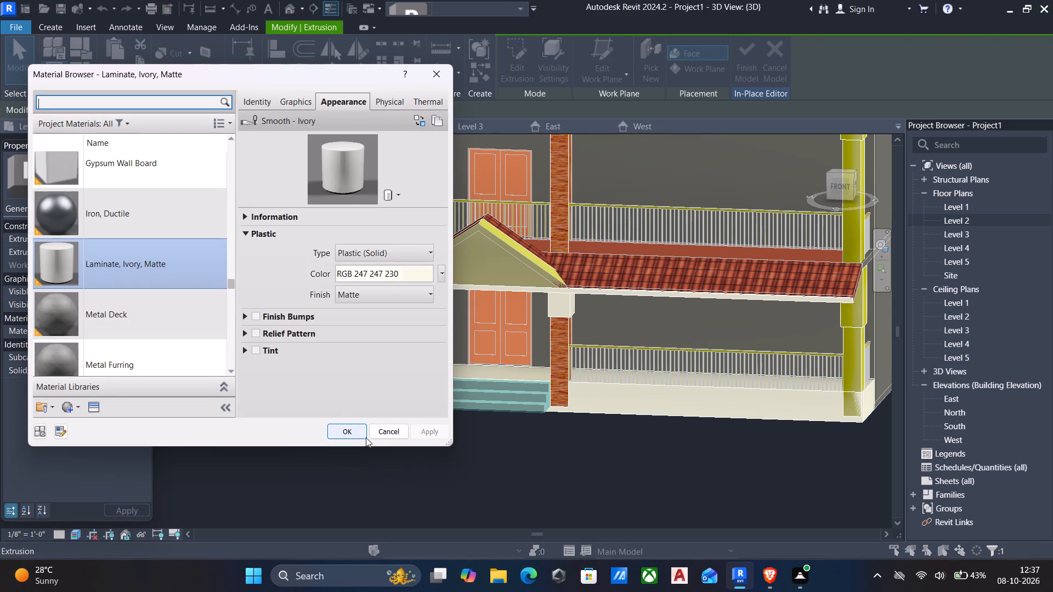
left_click(349, 433)
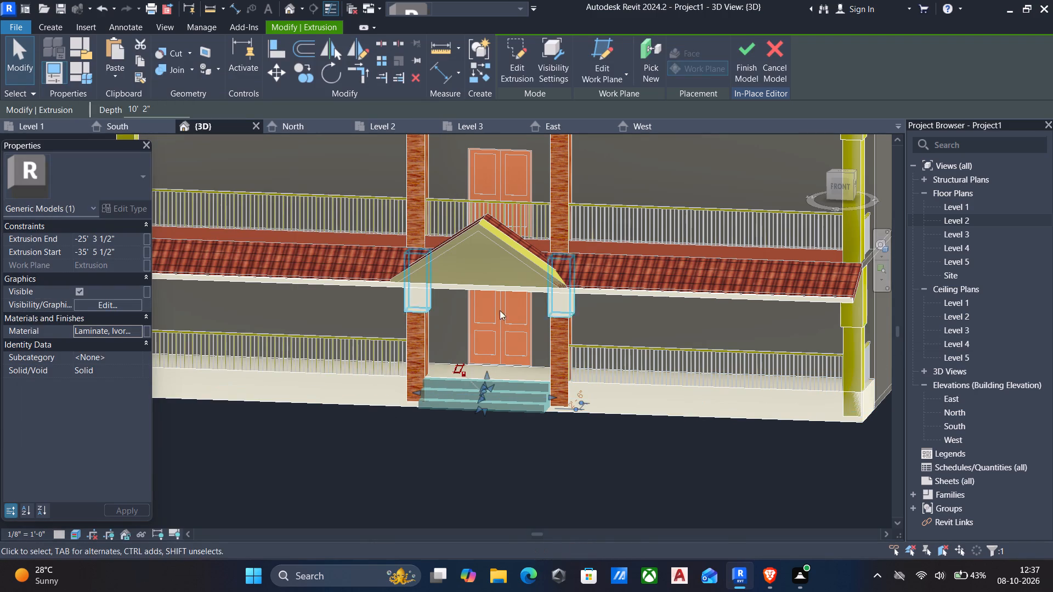
key("Escape")
Set the material of the porch's long base extrusion to wood wall and finish the in-place model.
scroll(511, 355, "down", 6)
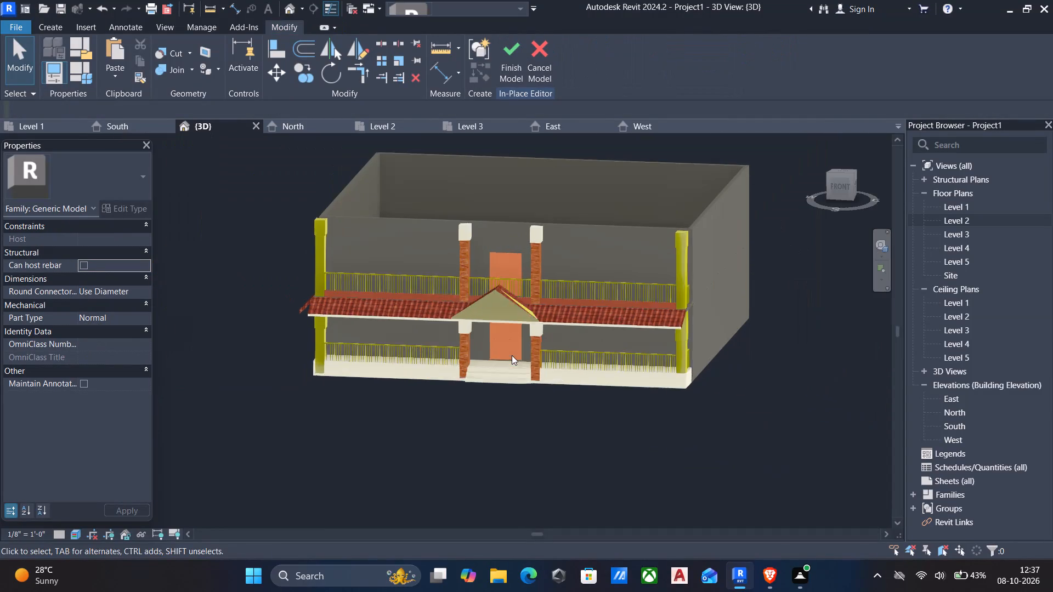
left_click(365, 369)
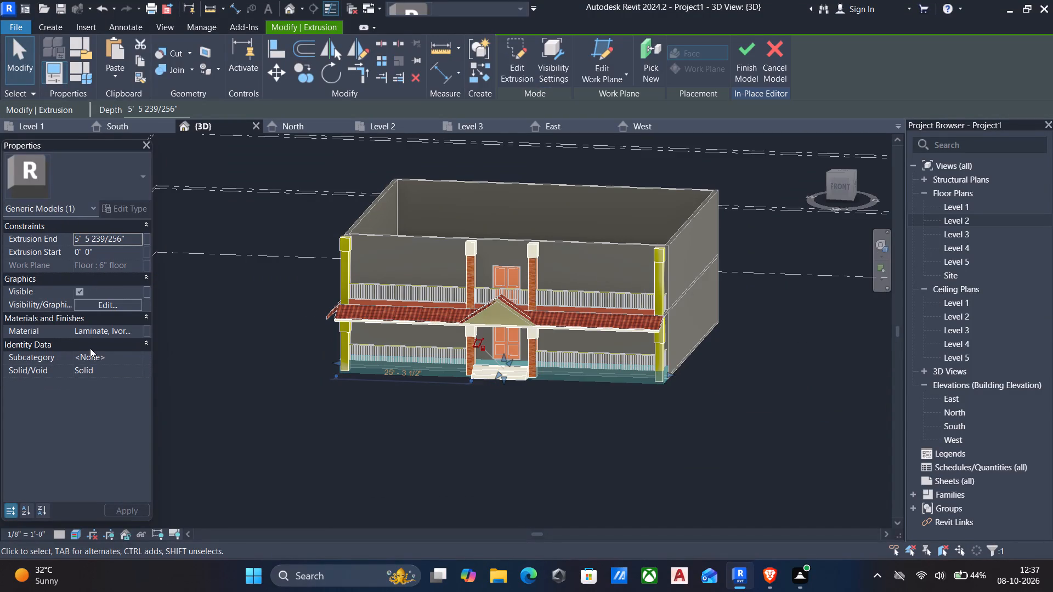
left_click(141, 332)
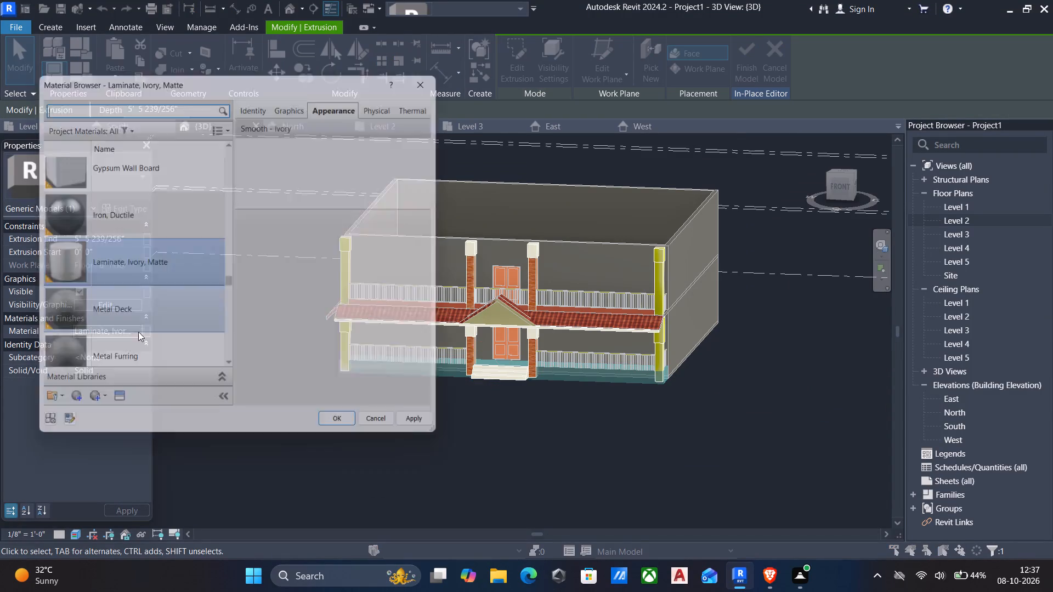
scroll(138, 332, "down", 14)
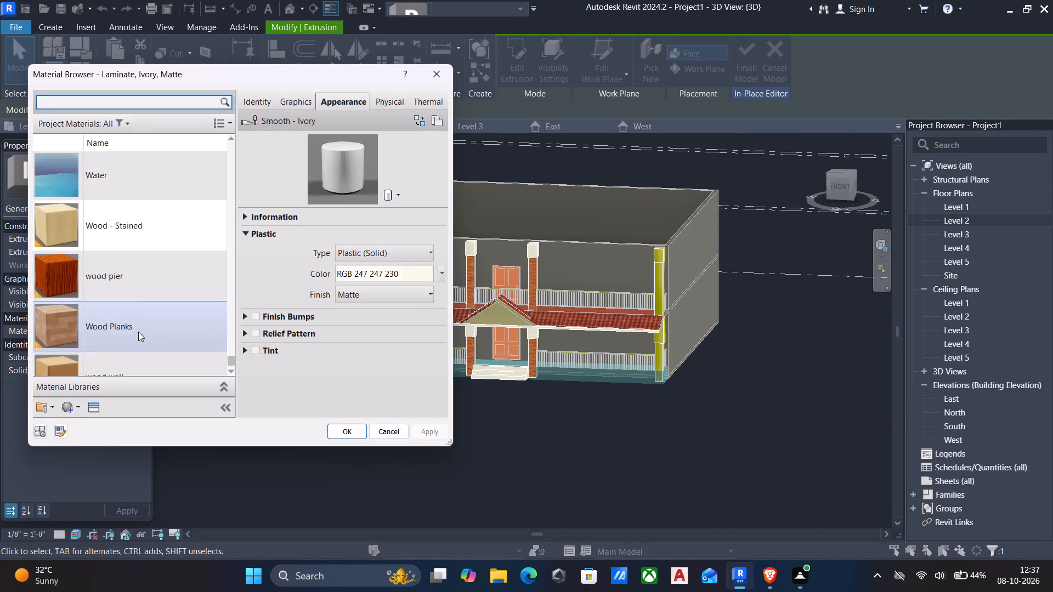
scroll(138, 332, "down", 1)
left_click(121, 349)
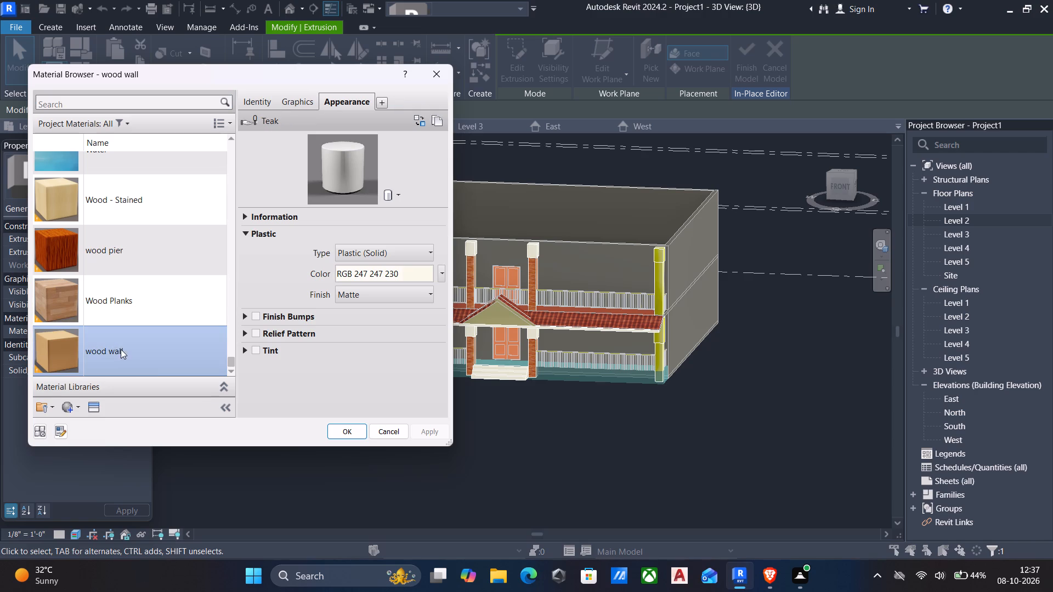
left_click(351, 428)
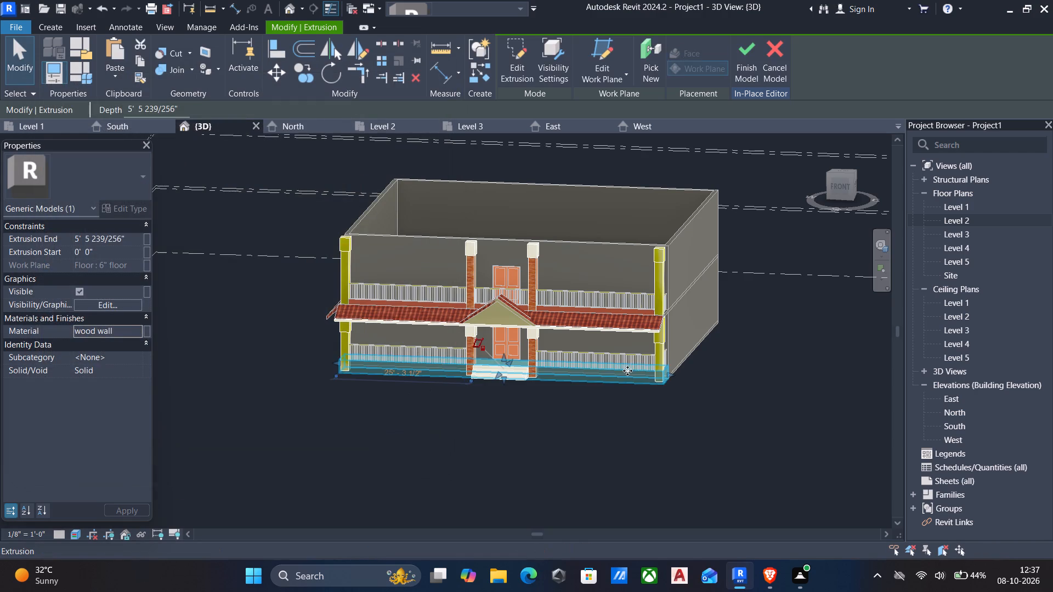
left_click(751, 53)
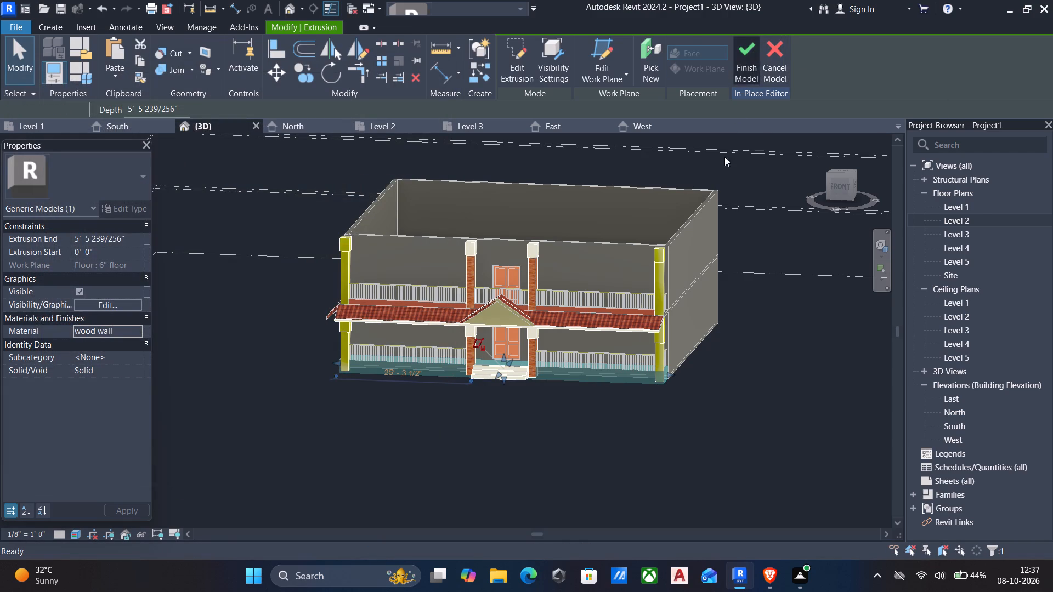
Examine the porch from the front and both sides to review the materials on its base, steps, columns and roof edge.
scroll(514, 355, "up", 6)
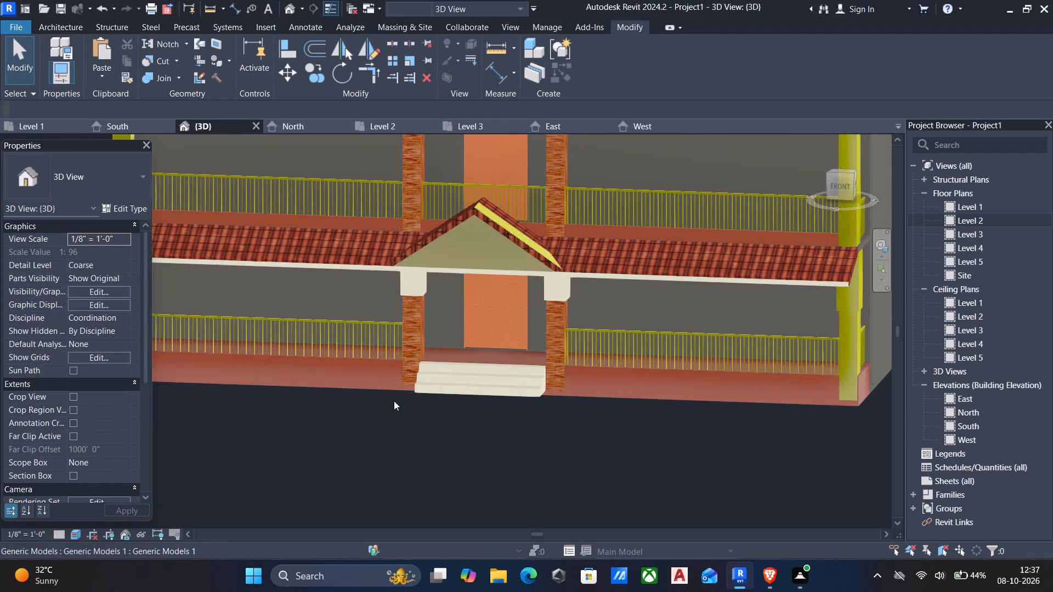
scroll(394, 401, "up", 5)
scroll(396, 403, "down", 6)
scroll(477, 391, "down", 6)
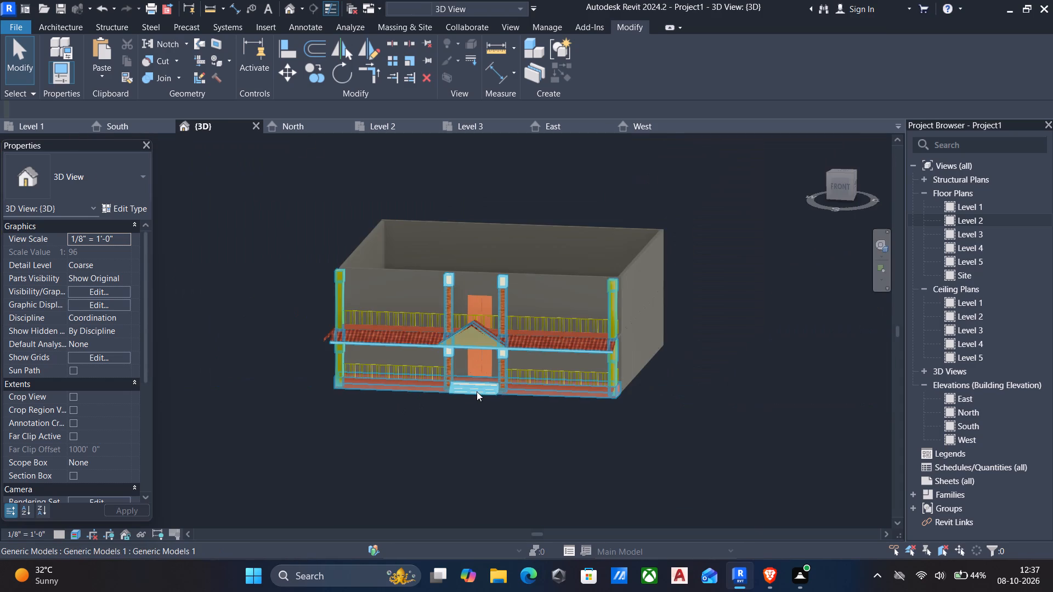
scroll(489, 399, "down", 1)
middle_click_drag(490, 399, 390, 415)
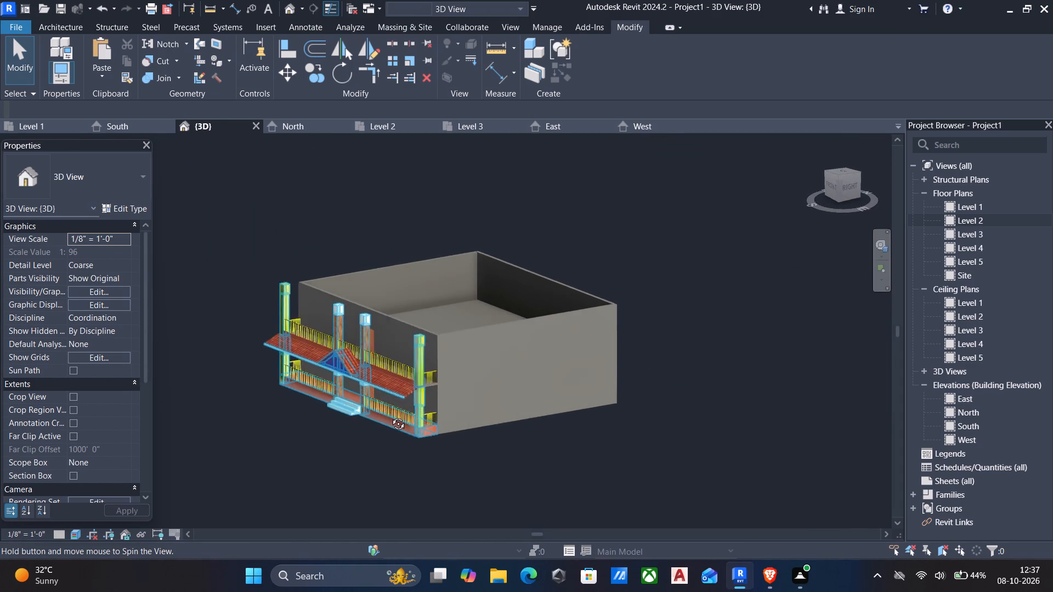
middle_click_drag(390, 415, 545, 375)
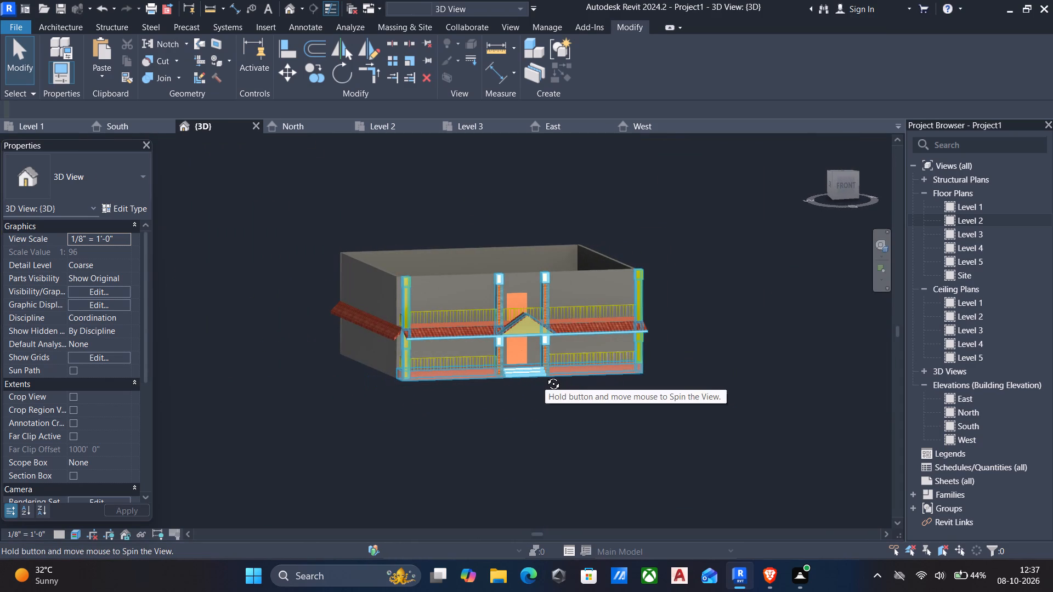
middle_click_drag(545, 375, 545, 382)
scroll(549, 383, "up", 5)
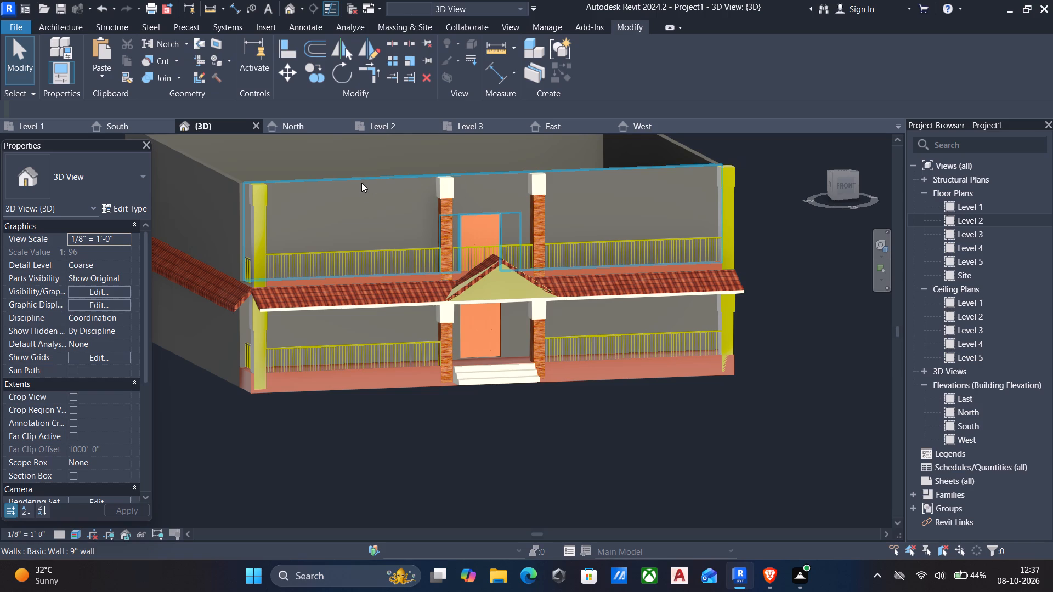
scroll(277, 266, "down", 1)
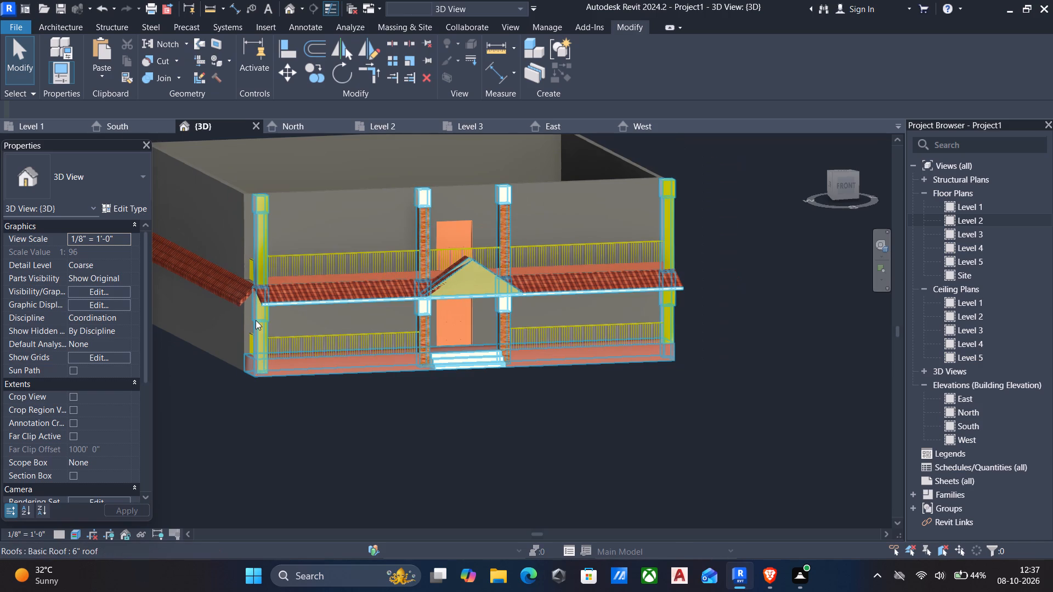
Reopen the porch model for in-place editing and assign the wood pier material to the four outer corner column shafts on both storeys.
left_click(259, 315)
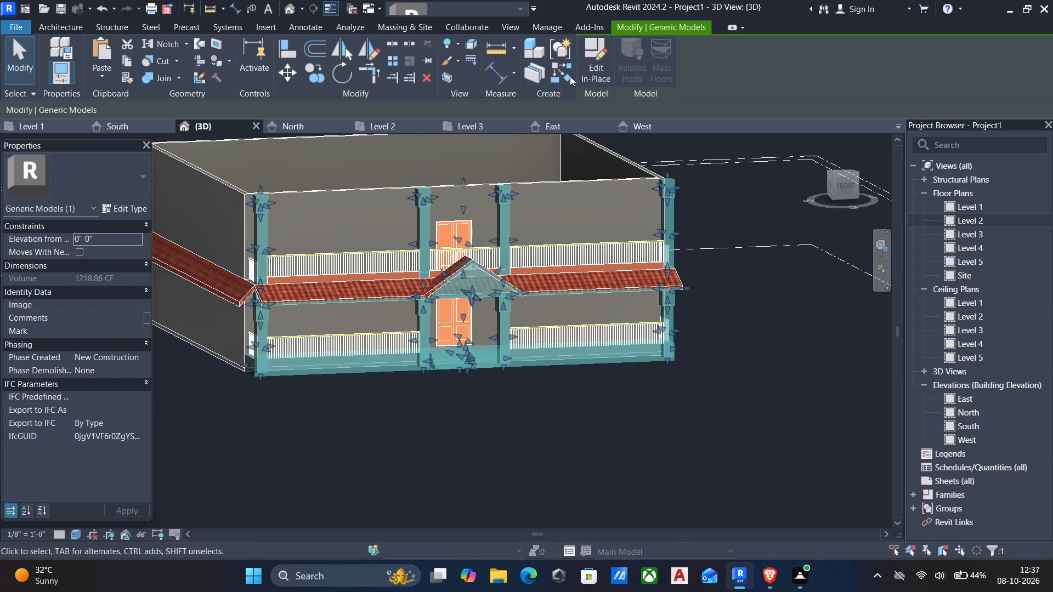
left_click(595, 61)
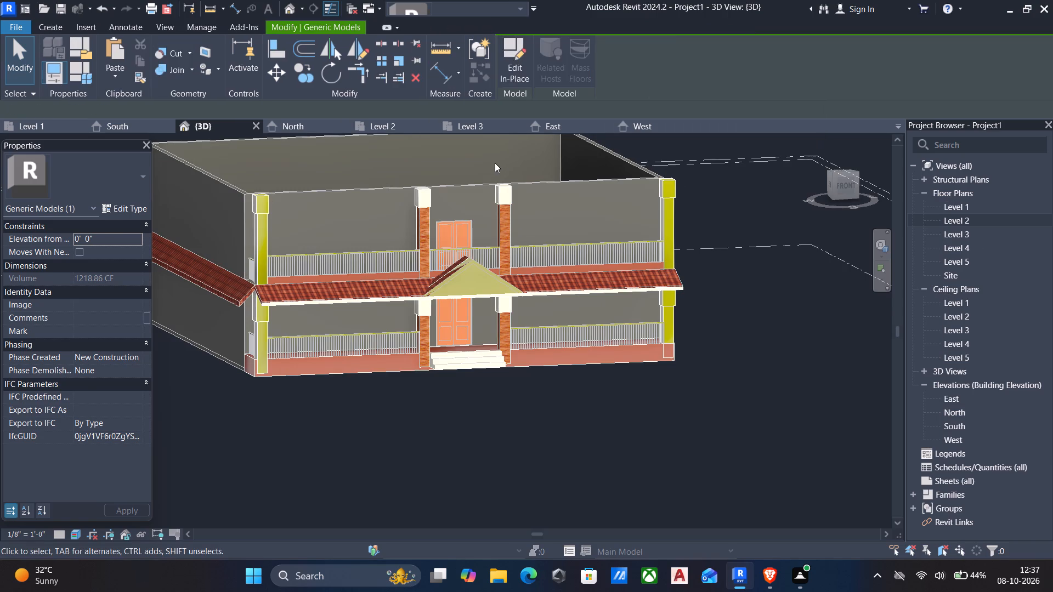
left_click(252, 317)
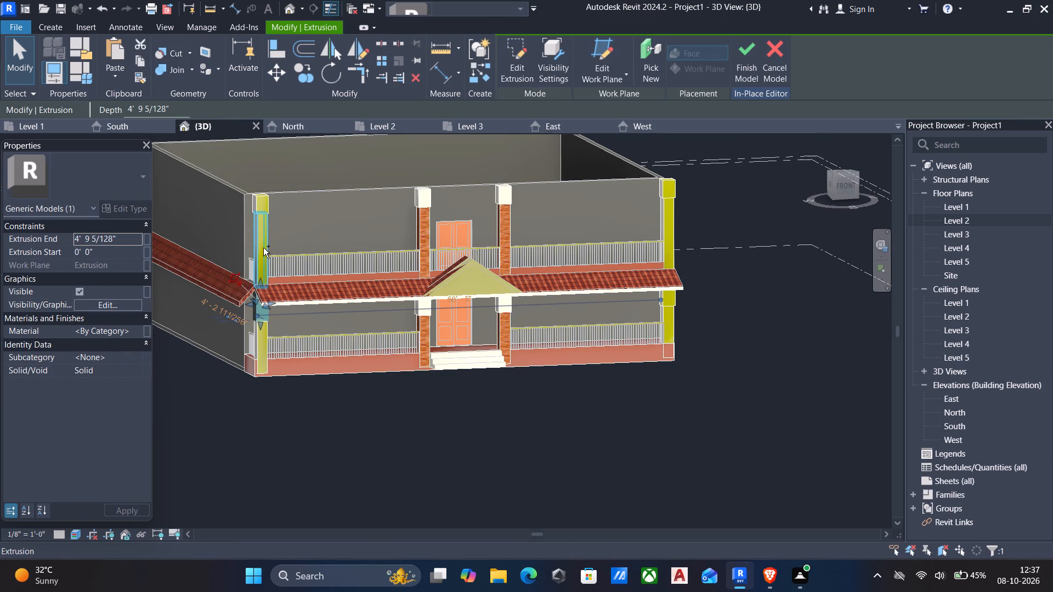
left_click(263, 248)
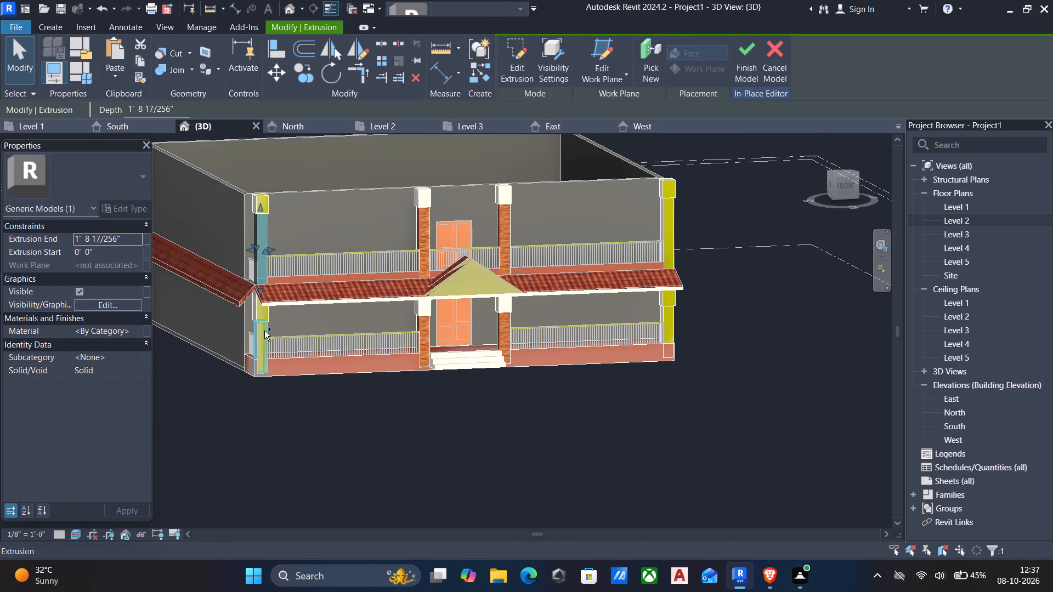
left_click(257, 341, "ctrl")
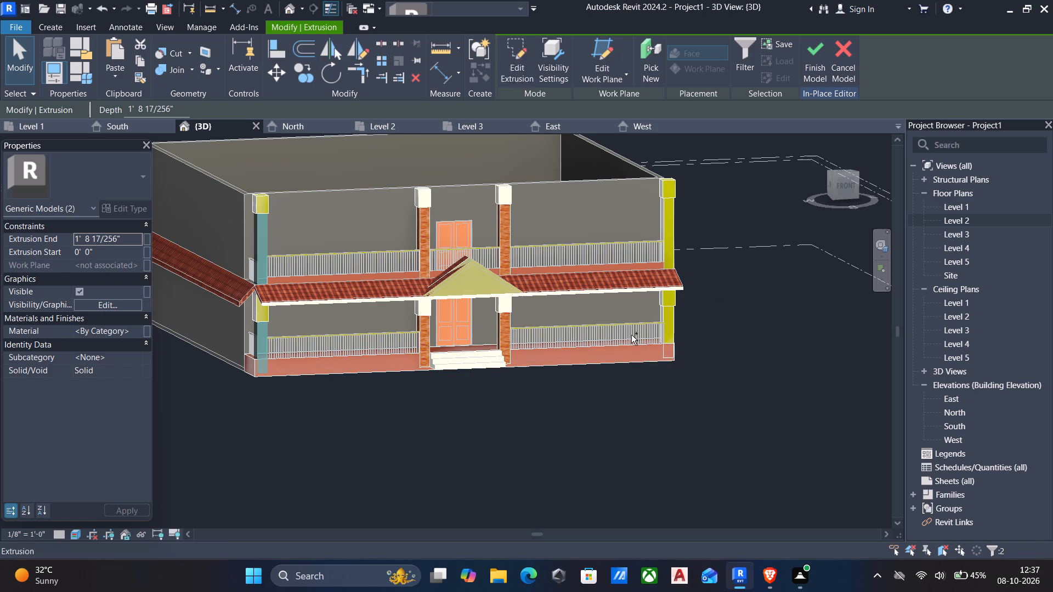
left_click(664, 319, "ctrl")
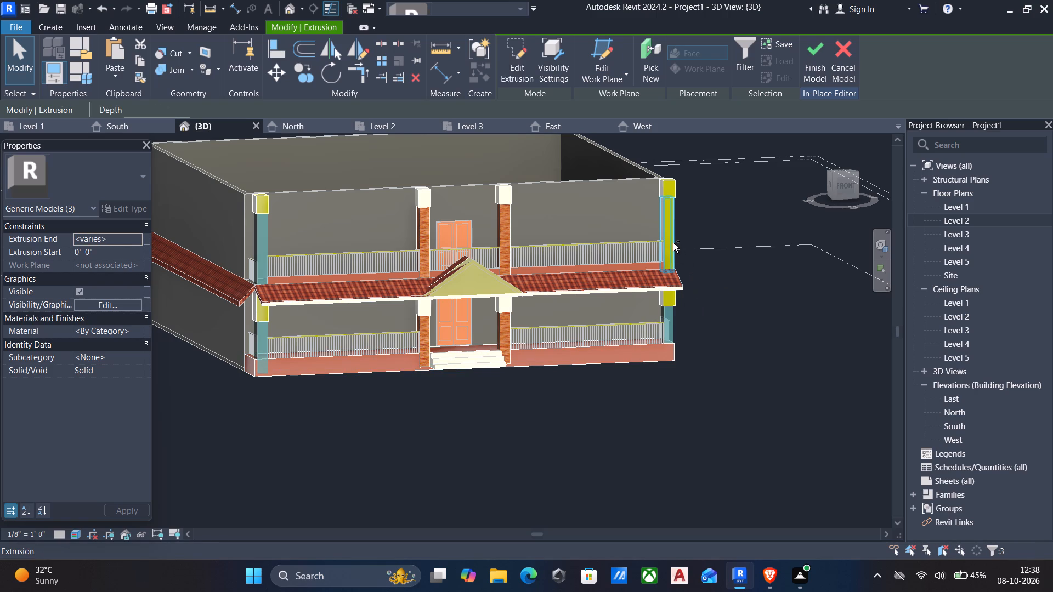
left_click(673, 243, "ctrl")
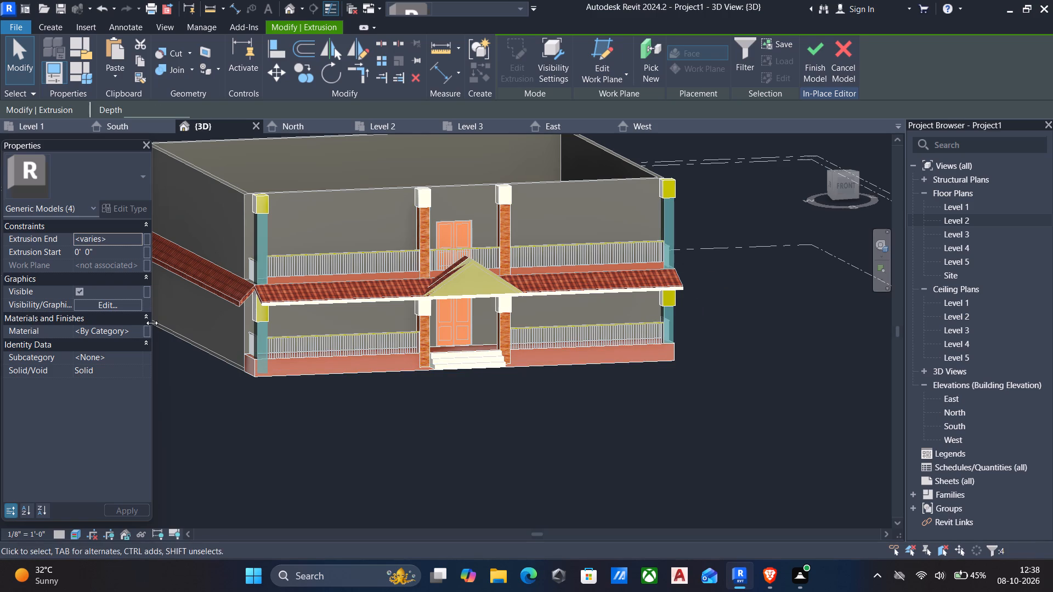
left_click(133, 328)
left_click(138, 330)
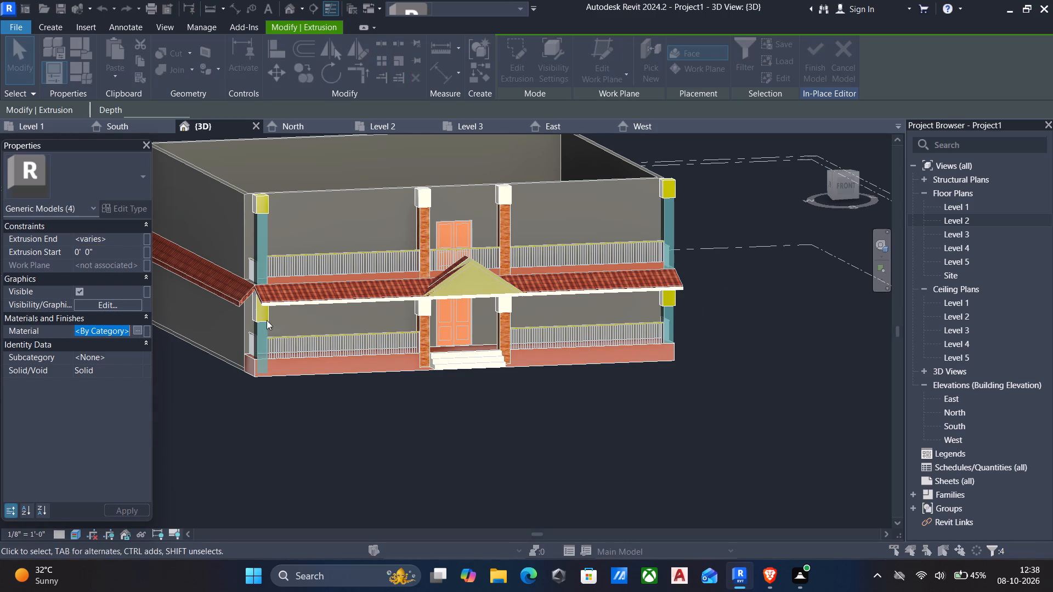
left_click(143, 260)
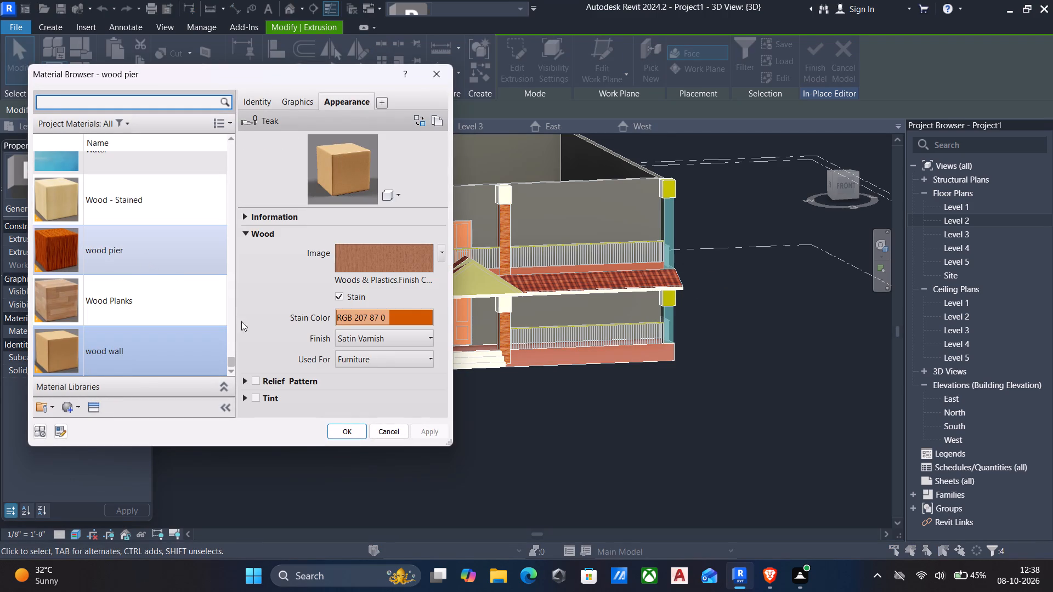
left_click(358, 429)
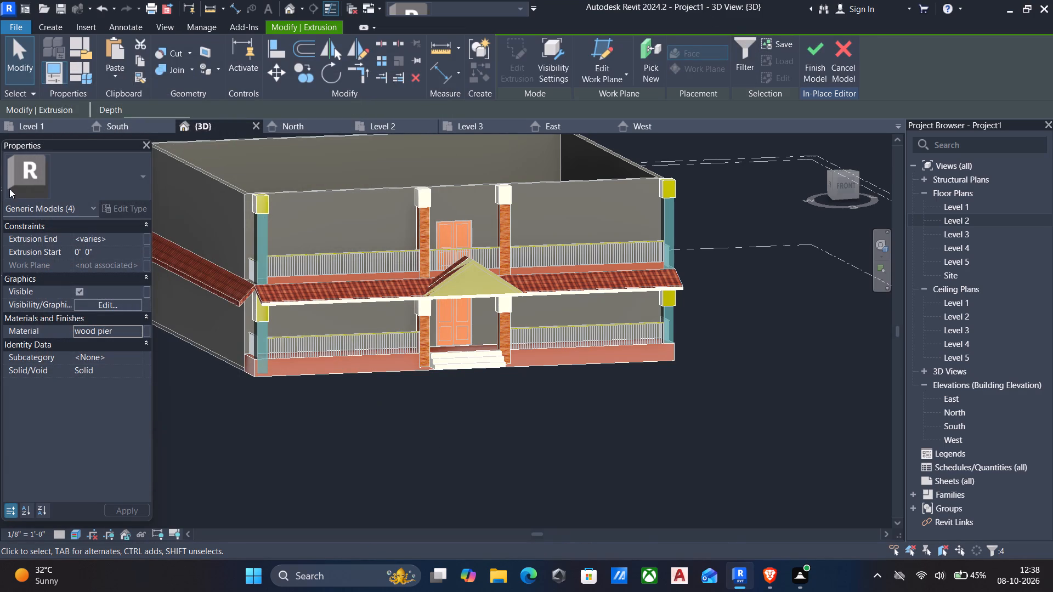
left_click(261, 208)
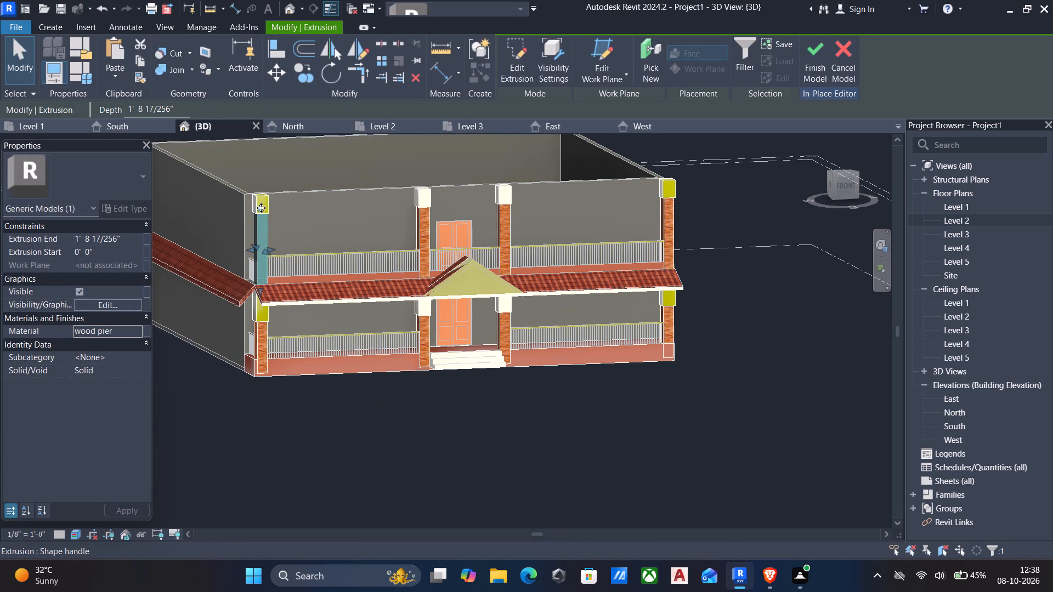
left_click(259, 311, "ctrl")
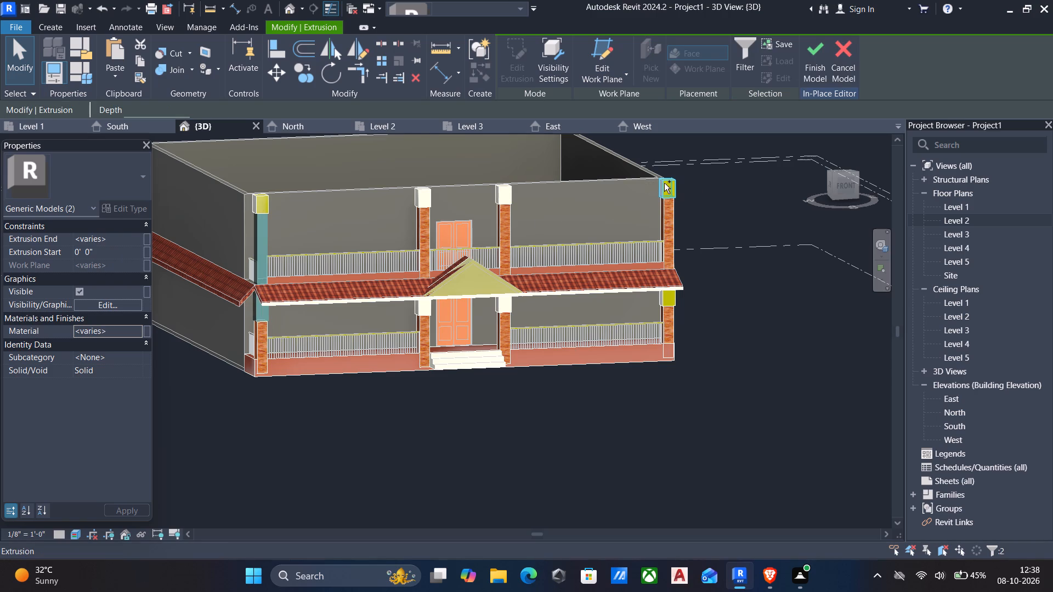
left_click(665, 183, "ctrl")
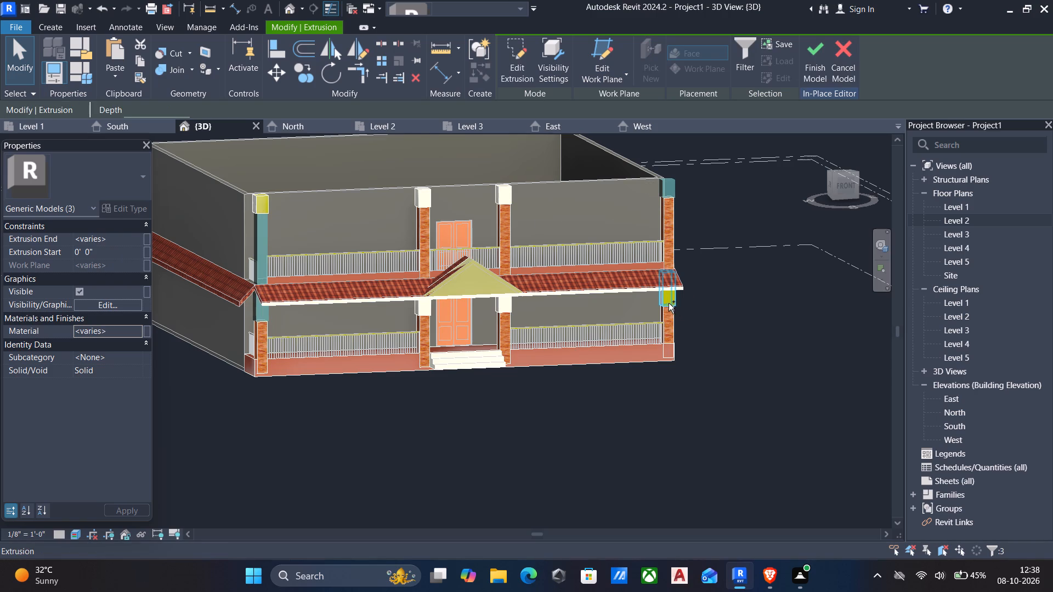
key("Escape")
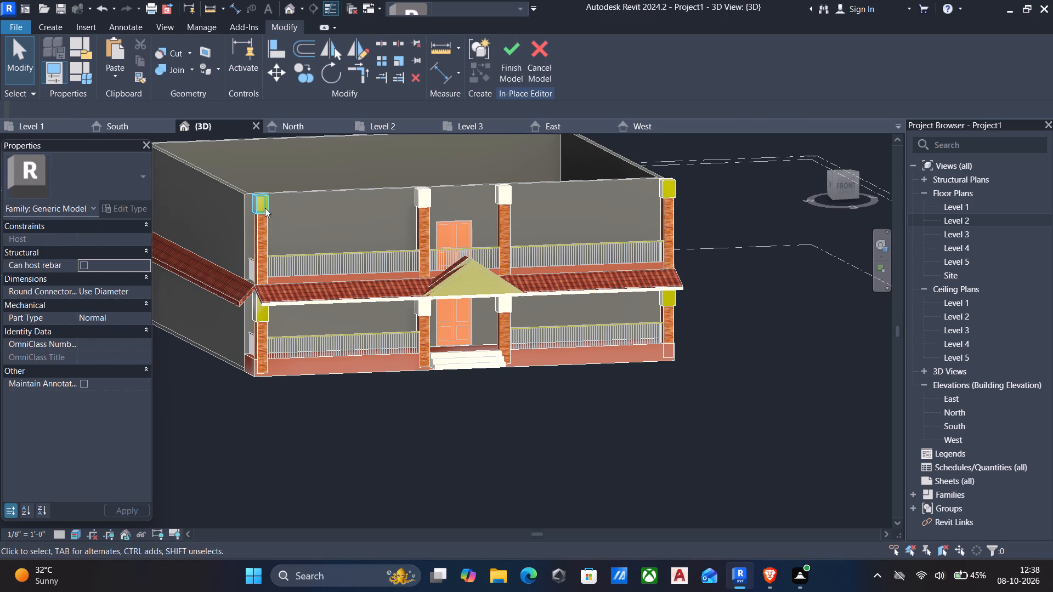
Assign Laminate, Ivory, Matte to the four caps of the outer corner columns on both storeys and finish the in-place model.
left_click(265, 208)
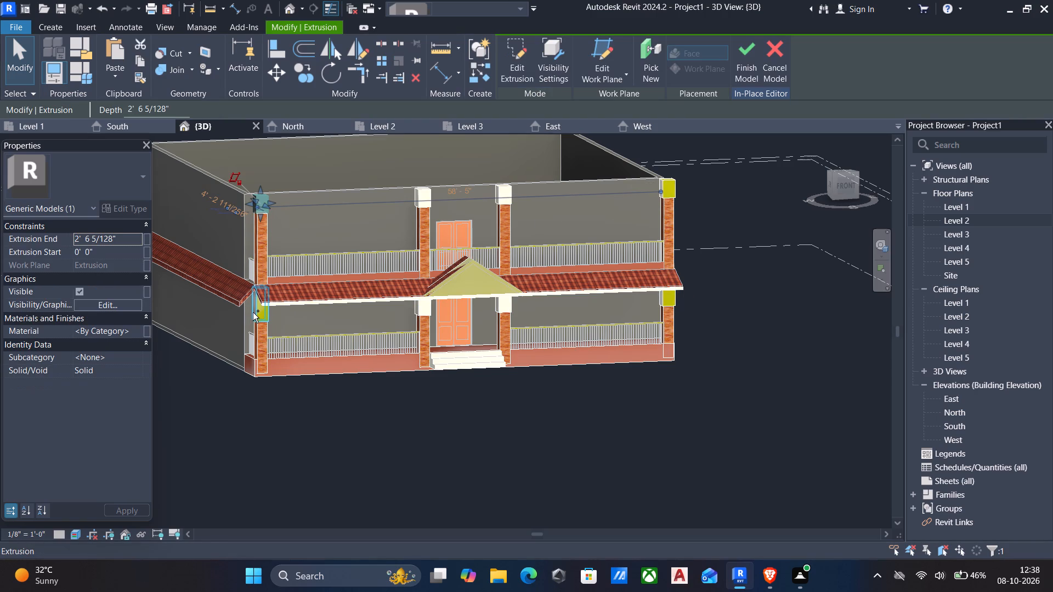
left_click(253, 312, "ctrl")
left_click(658, 304, "ctrl")
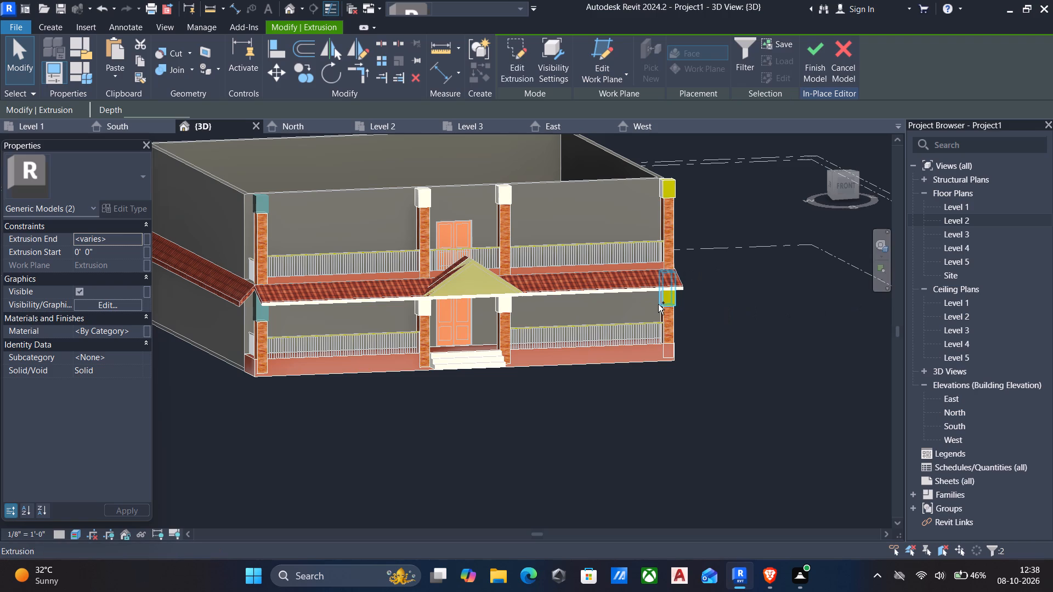
left_click(665, 191, "ctrl")
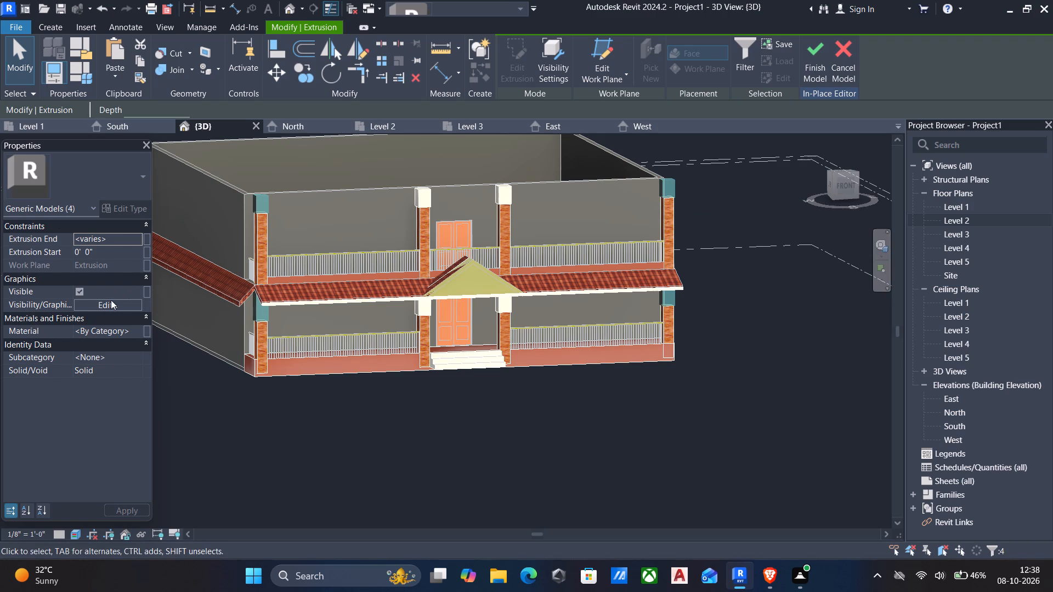
left_click(138, 328)
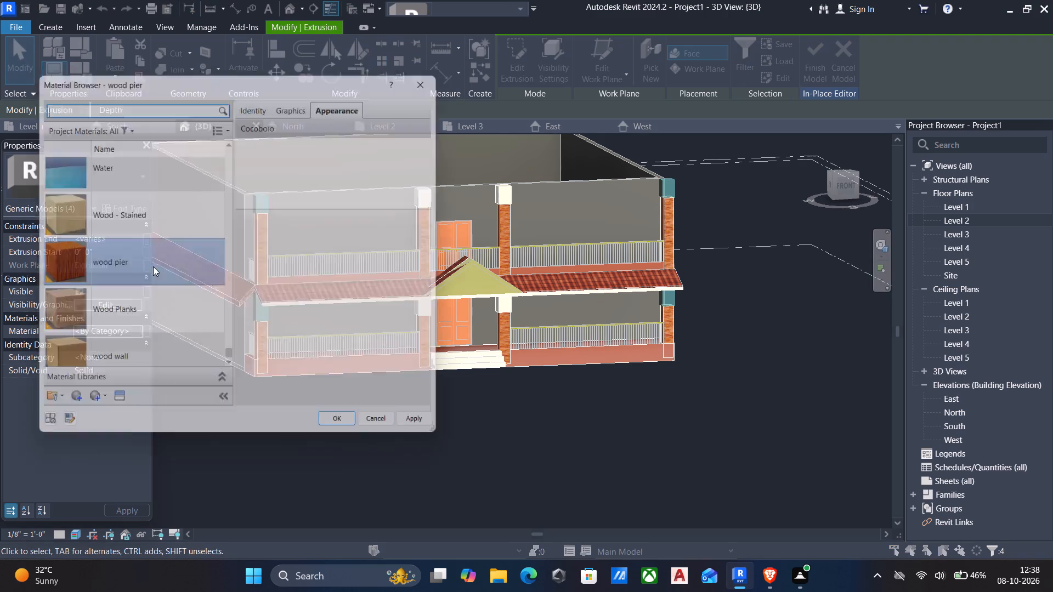
scroll(154, 218, "down", 7)
scroll(154, 218, "up", 4)
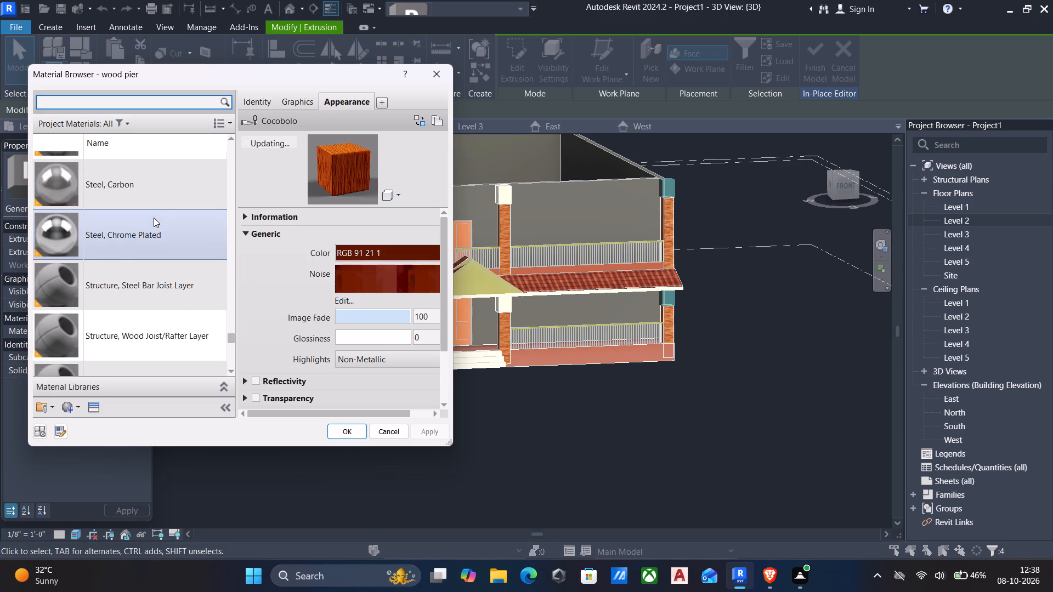
scroll(154, 218, "down", 5)
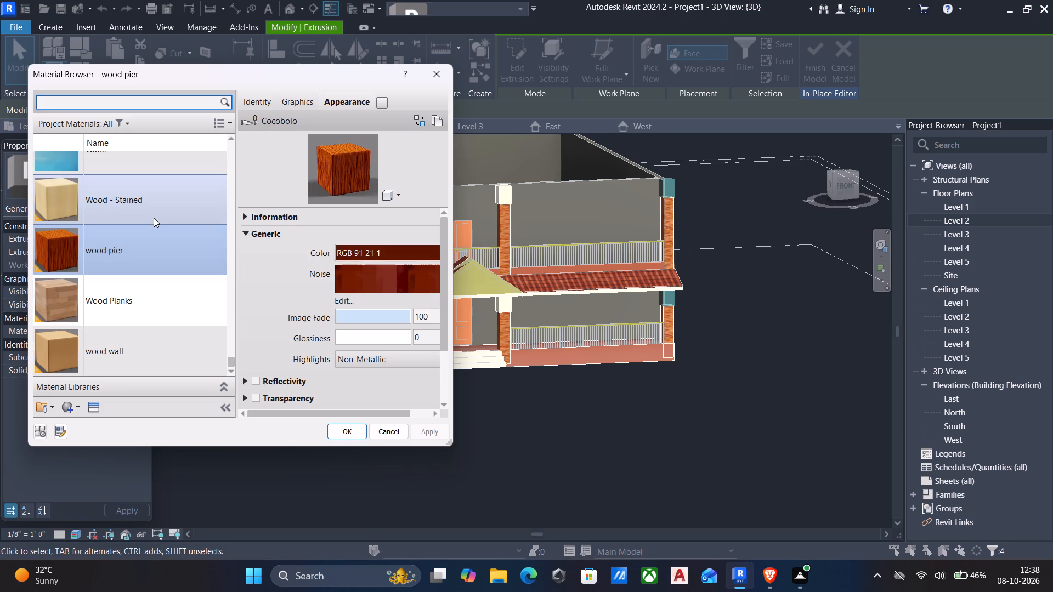
scroll(154, 218, "up", 11)
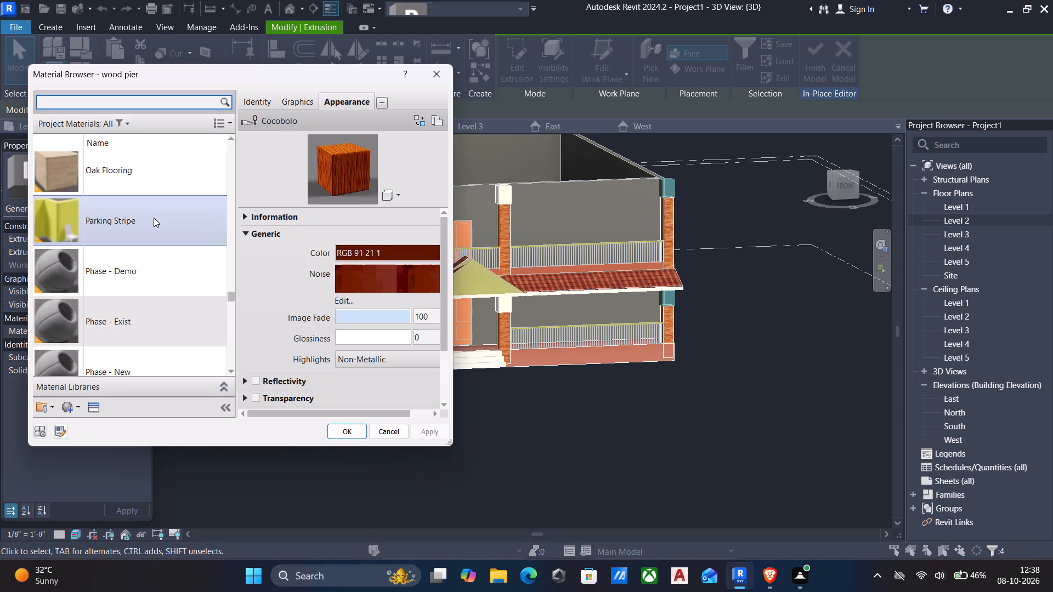
scroll(154, 218, "up", 3)
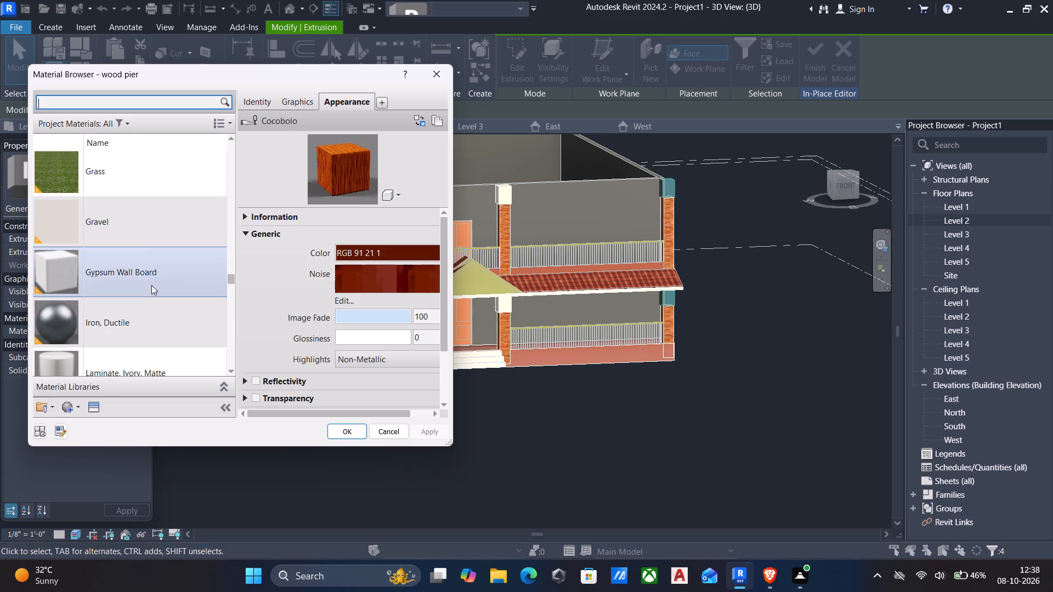
scroll(146, 275, "down", 1)
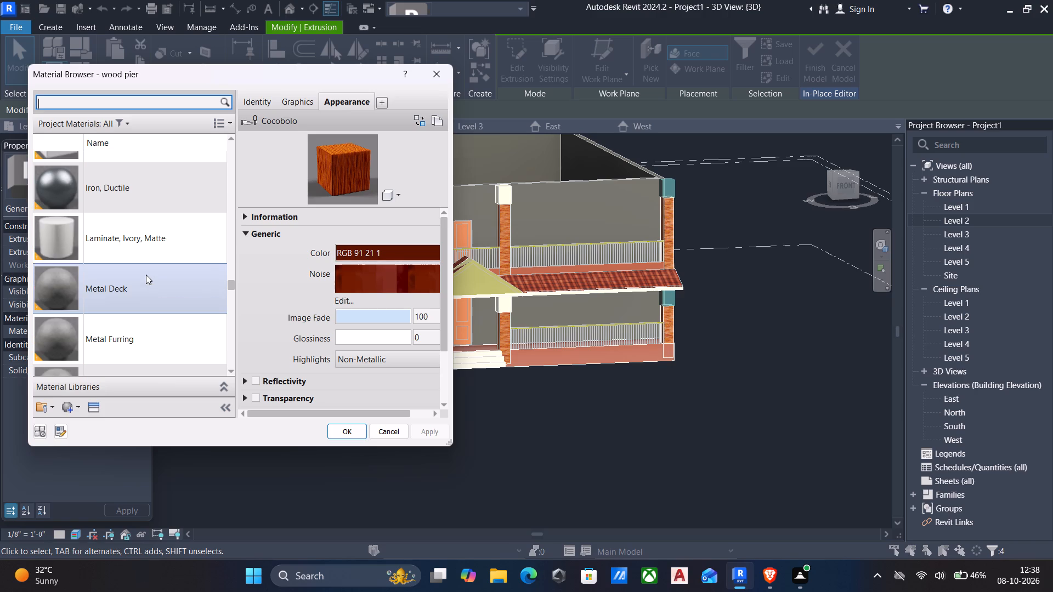
left_click(133, 242)
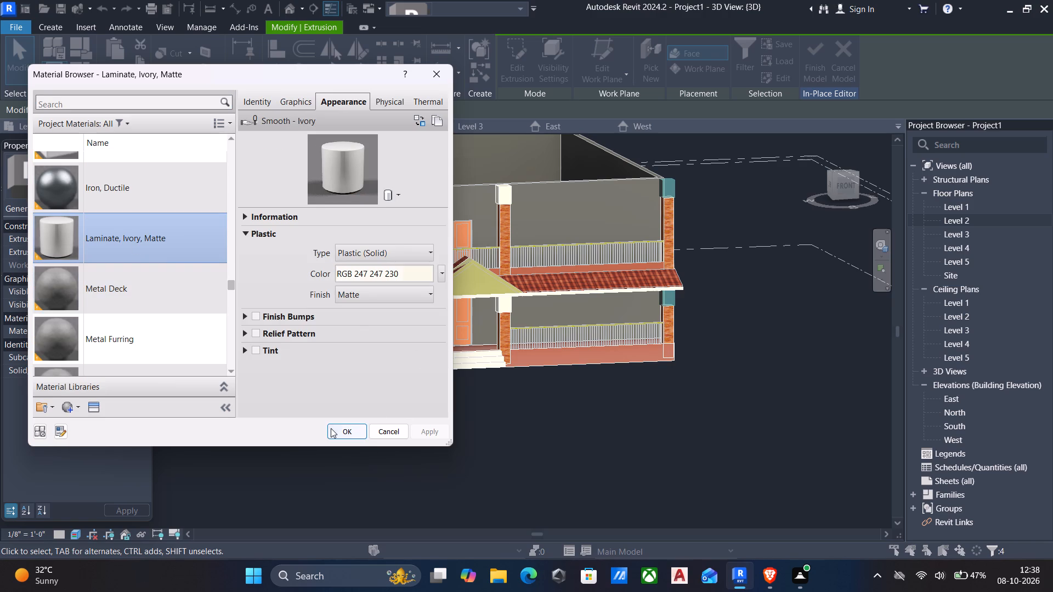
left_click(337, 428)
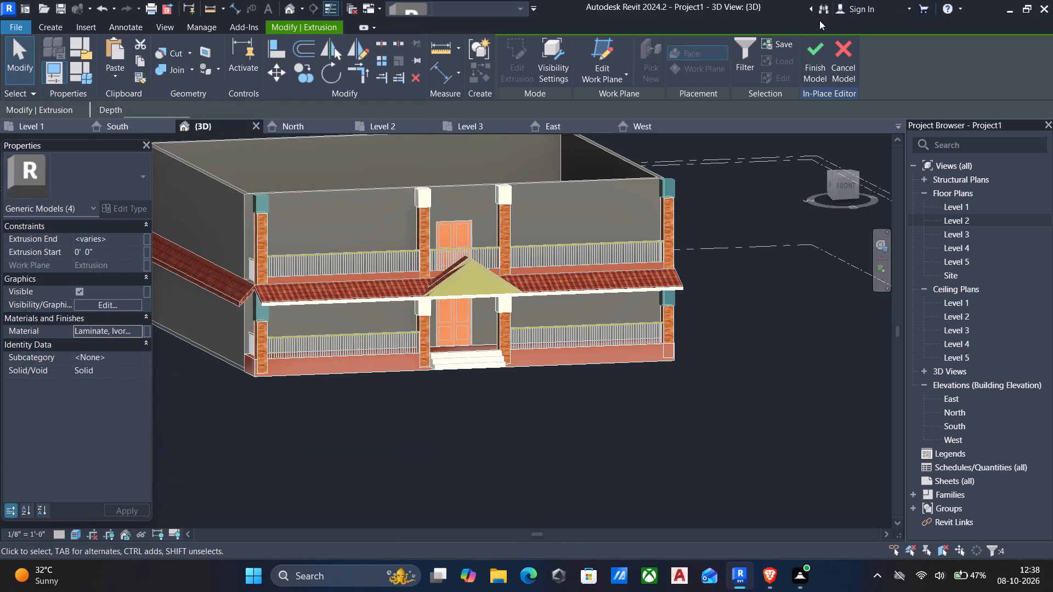
left_click(811, 69)
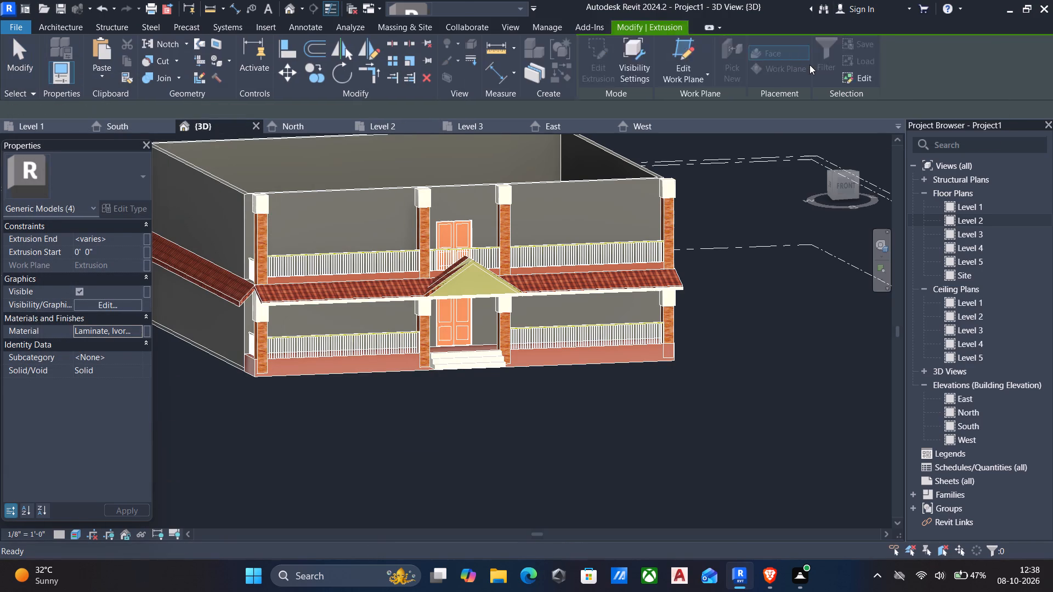
Examine the porch from the front and both sides to review the materials on the outer columns and their caps.
scroll(797, 81, "down", 7)
middle_click_drag(787, 96, 735, 103, "shift")
scroll(735, 103, "up", 1)
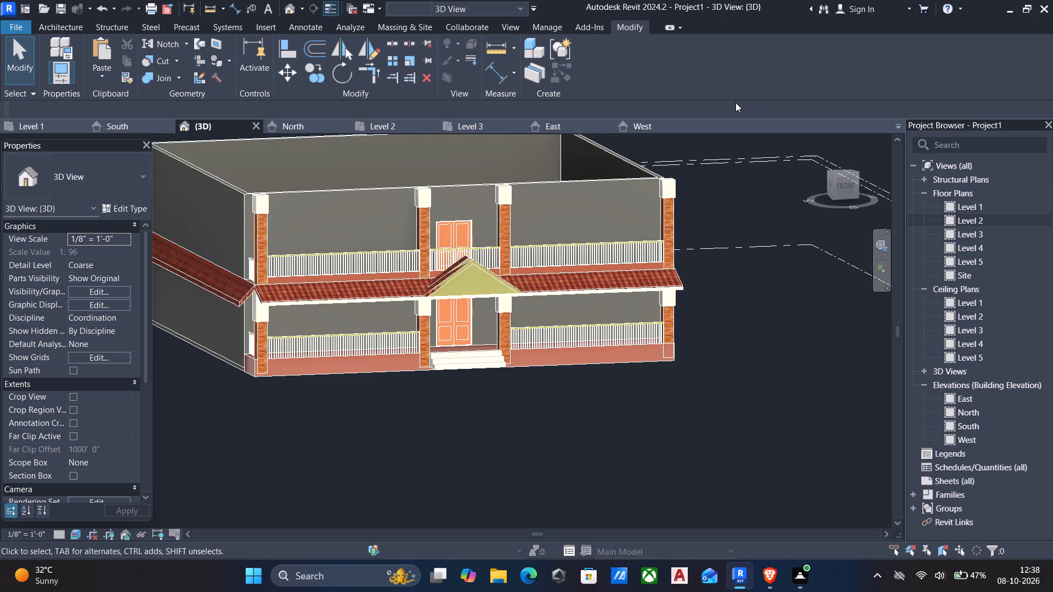
scroll(739, 140, "down", 5)
middle_click_drag(734, 173, 675, 225, "shift")
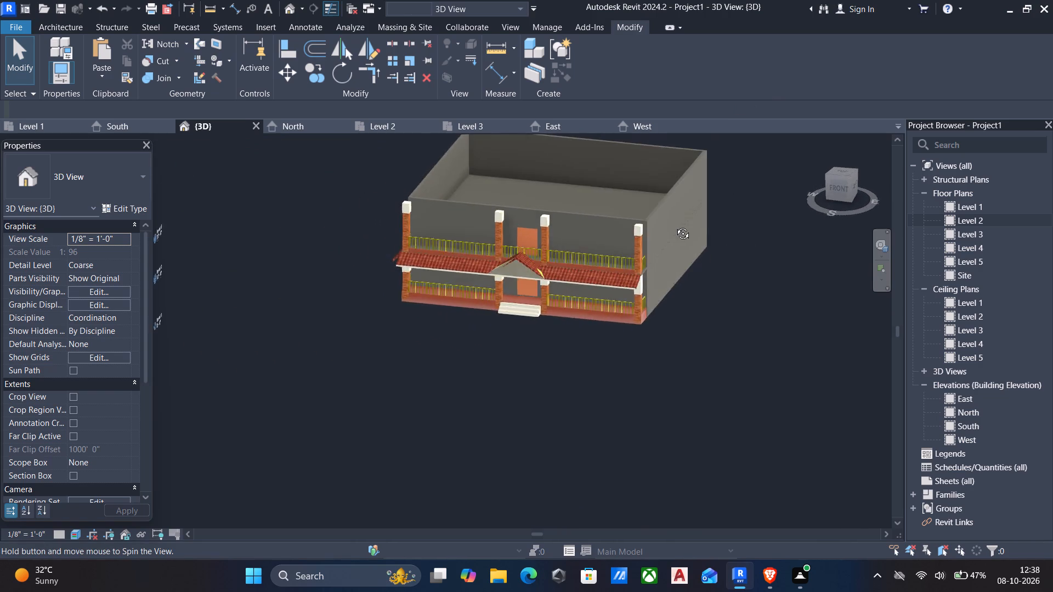
middle_click_drag(675, 225, 756, 177, "shift")
scroll(566, 233, "up", 4)
scroll(546, 248, "down", 1)
middle_click_drag(531, 259, 515, 311)
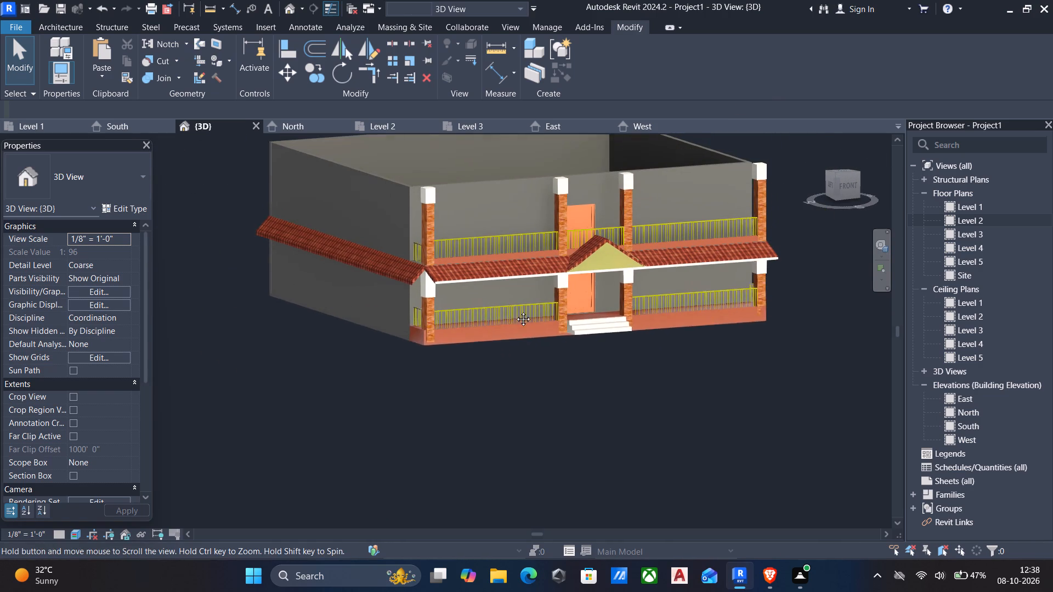
middle_click_drag(515, 311, 514, 322)
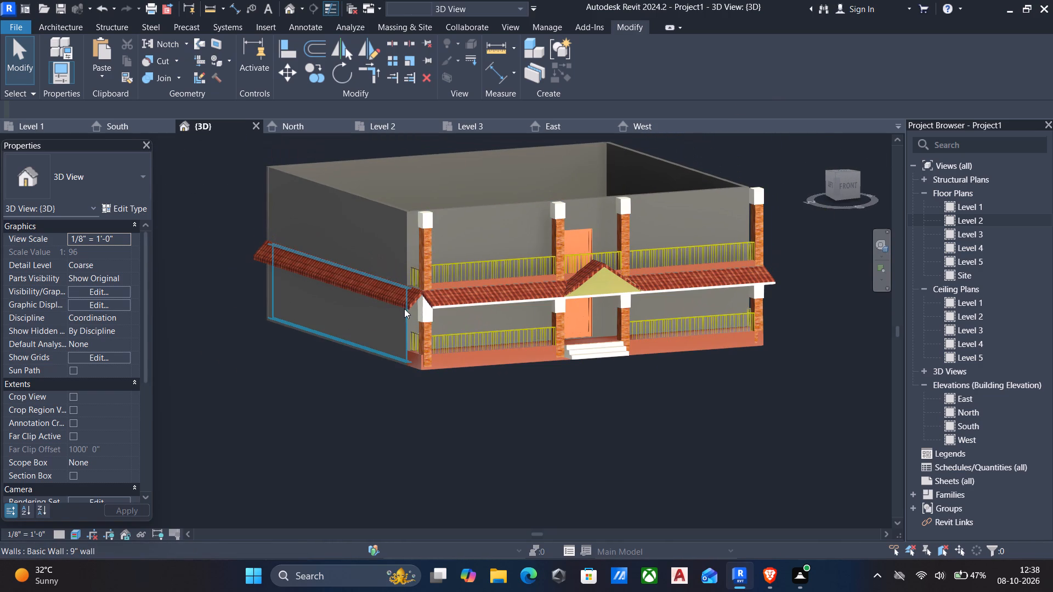
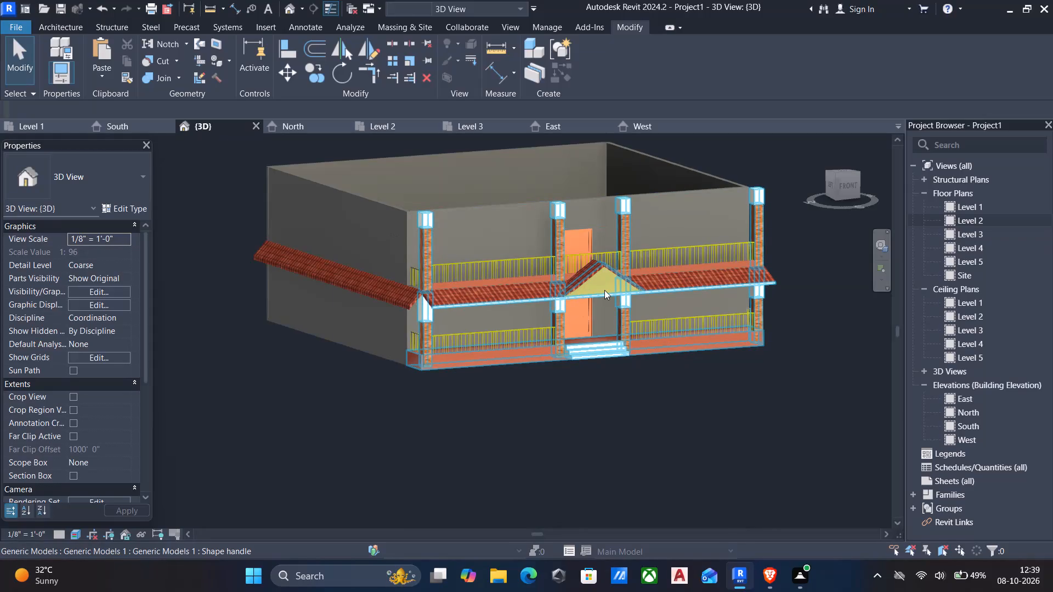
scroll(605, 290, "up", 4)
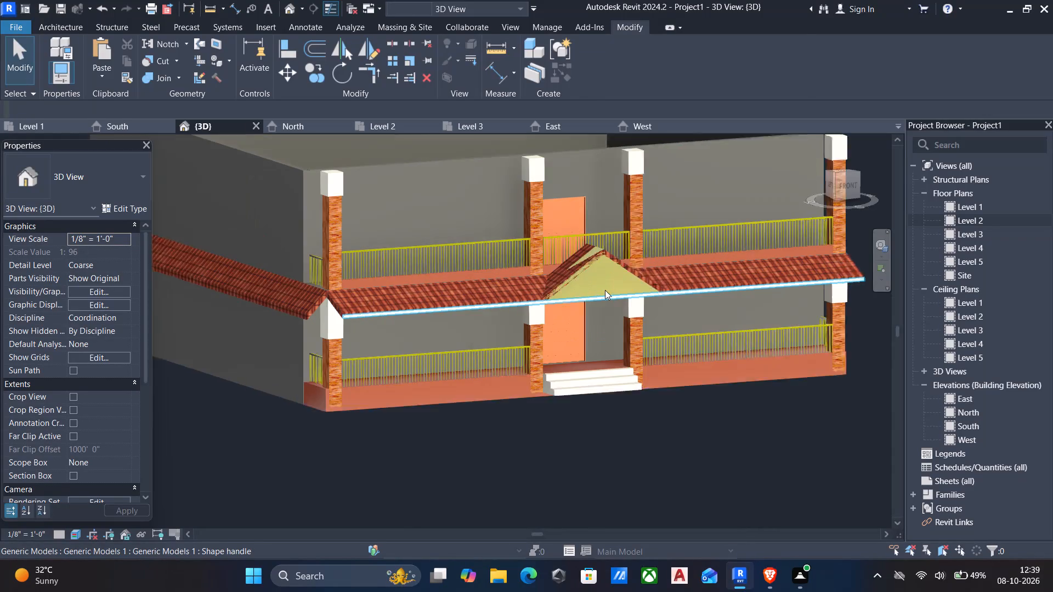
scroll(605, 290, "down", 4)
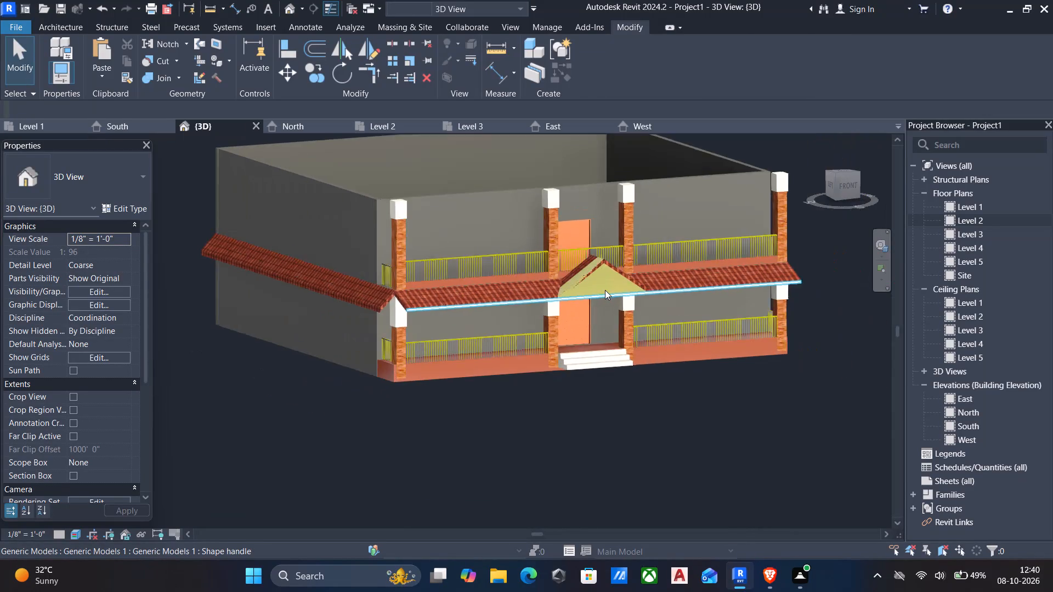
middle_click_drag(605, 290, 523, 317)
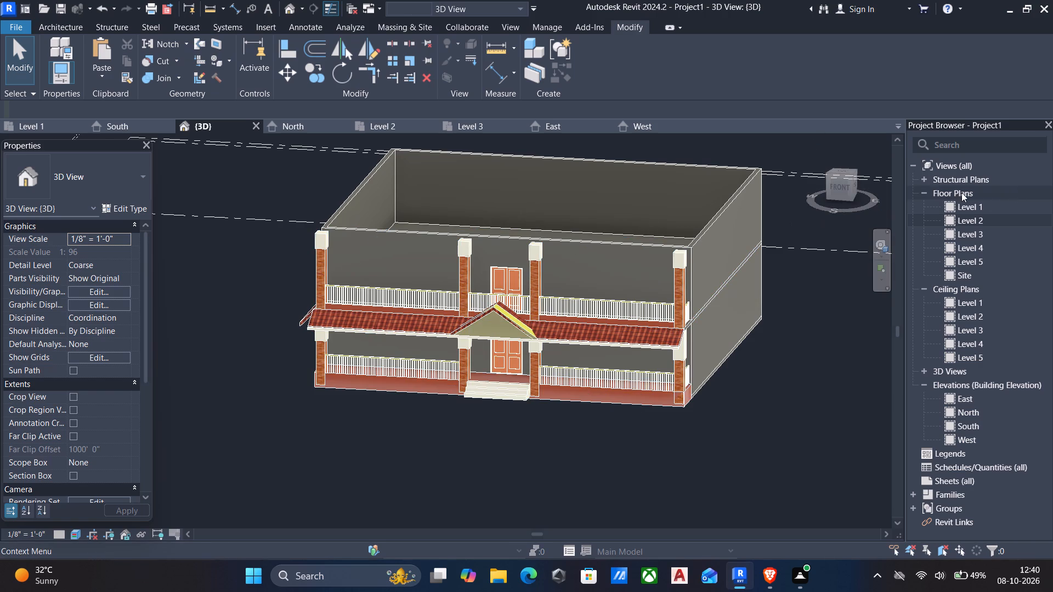
Open the South elevation and frame the porch with the level lines at the top of its upper storey.
double_click(980, 427)
scroll(741, 309, "down", 6)
middle_click_drag(722, 318, 631, 357)
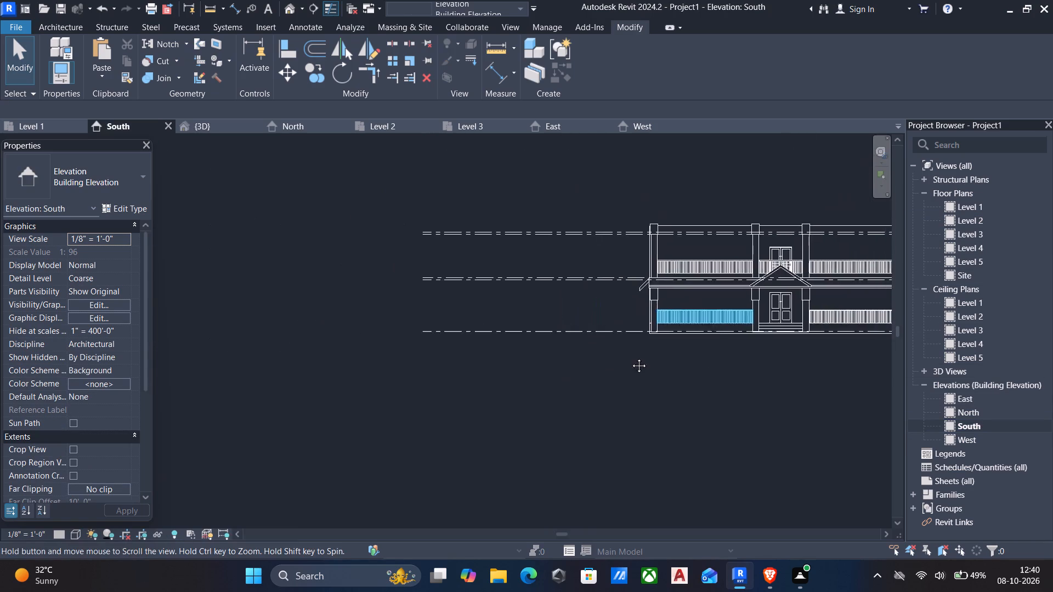
middle_click_drag(631, 357, 562, 361)
middle_click_drag(688, 301, 644, 317)
scroll(663, 293, "up", 1)
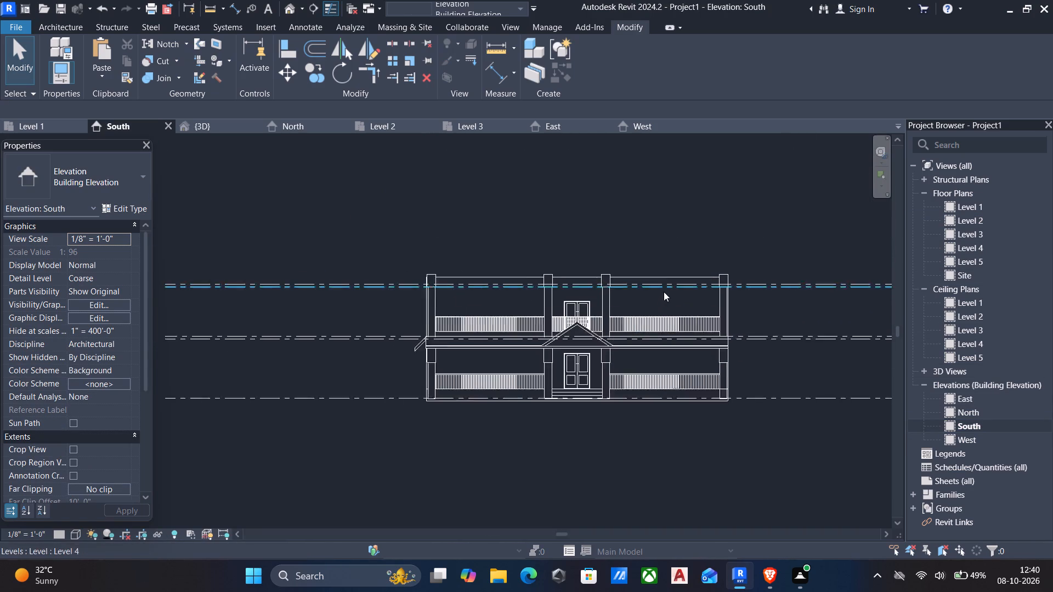
scroll(664, 292, "up", 1)
scroll(667, 281, "down", 4)
middle_click_drag(665, 284, 495, 327)
scroll(490, 327, "up", 1)
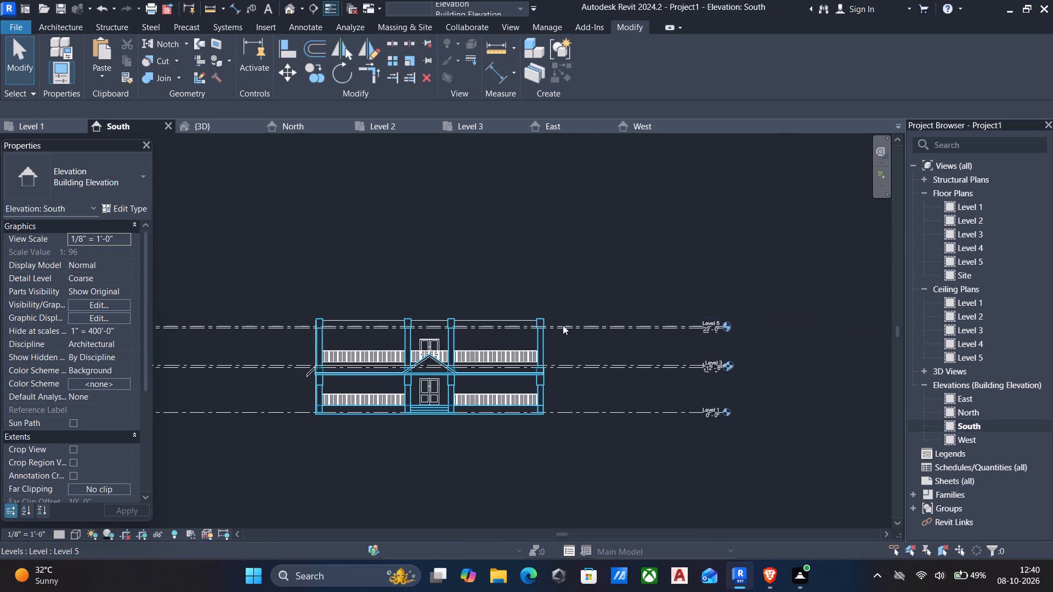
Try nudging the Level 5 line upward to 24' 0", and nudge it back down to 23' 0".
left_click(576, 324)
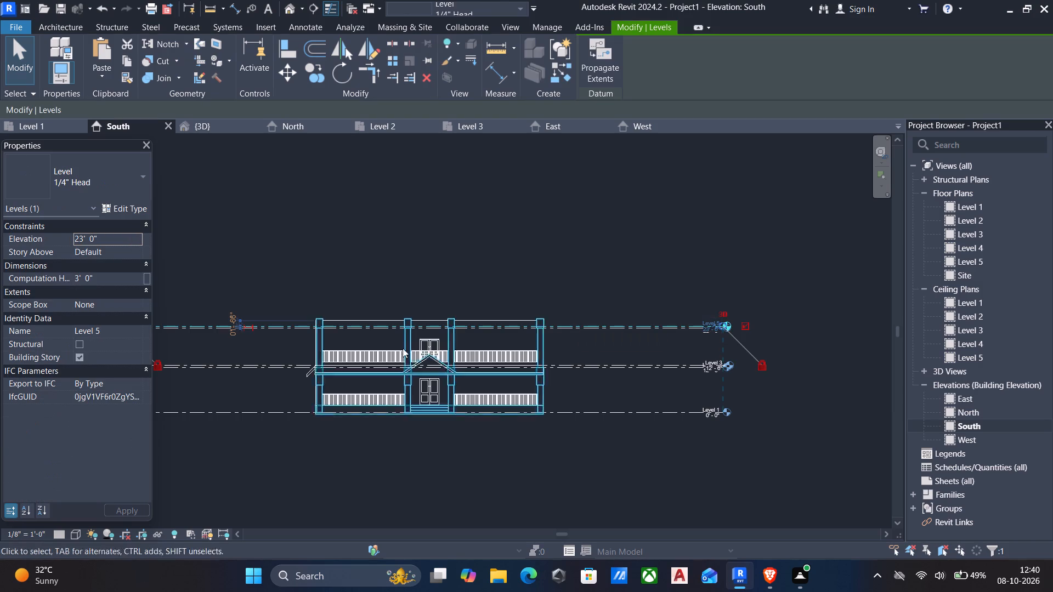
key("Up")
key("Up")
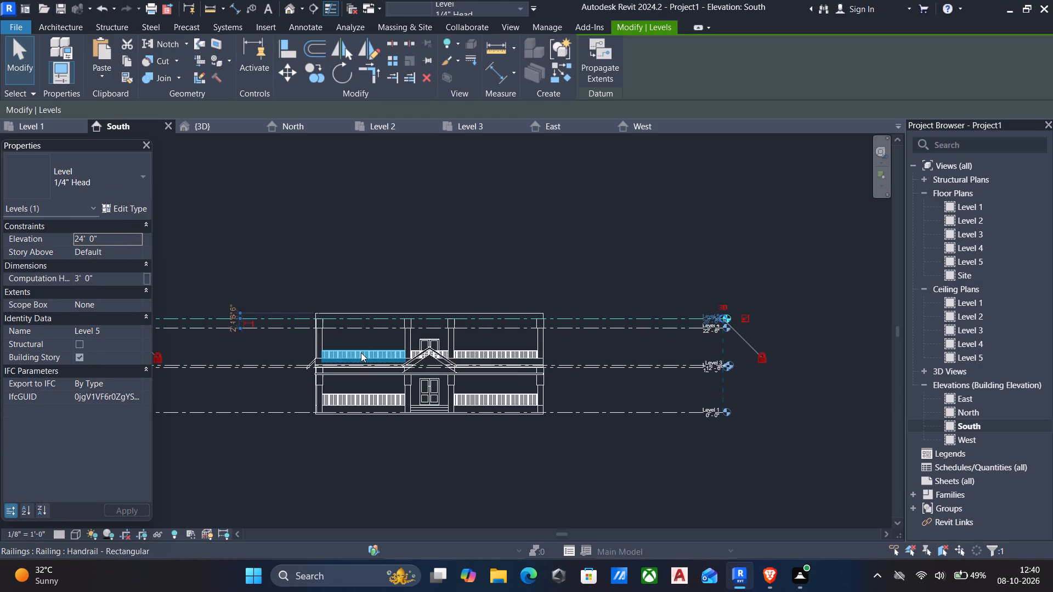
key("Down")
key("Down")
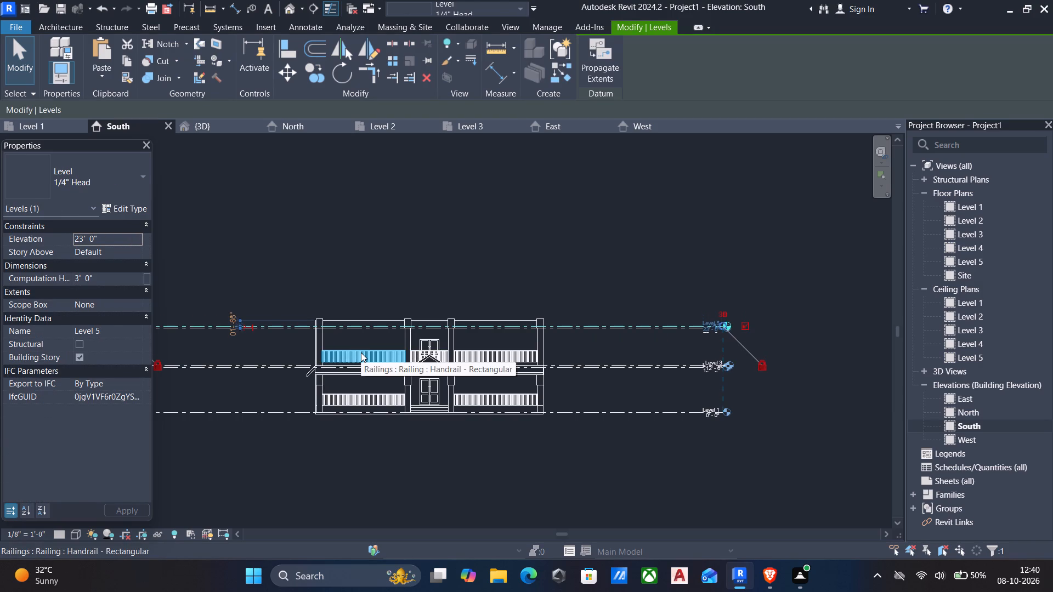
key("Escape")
Delete the Level 5 line above Level 4 in the South elevation.
left_click(260, 324)
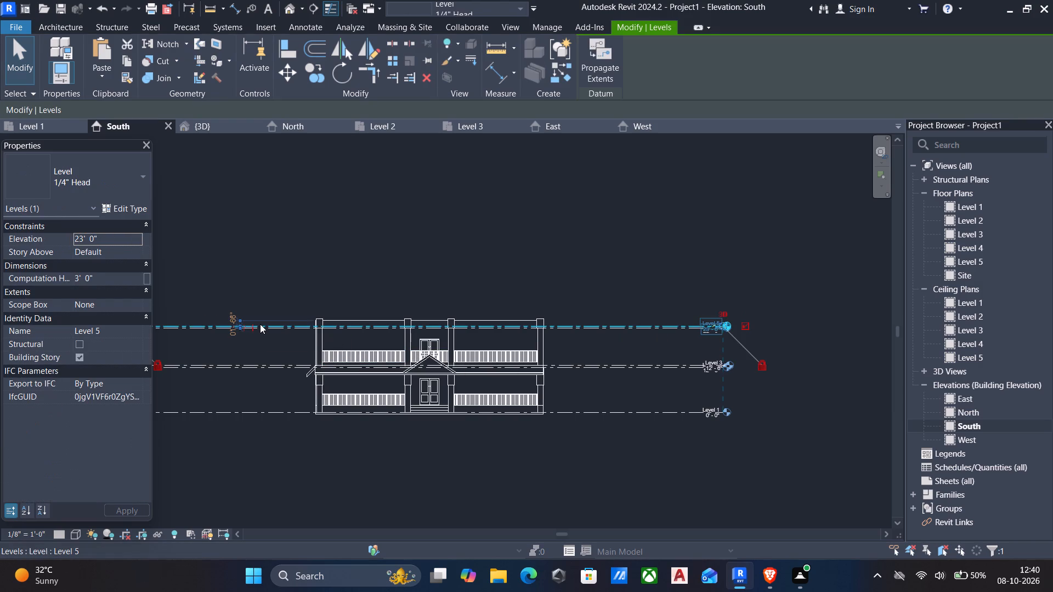
key("Delete")
Draw a new level along the full length of Level 4 with a 2' 6" offset above it, at 25' 0".
left_click(574, 332)
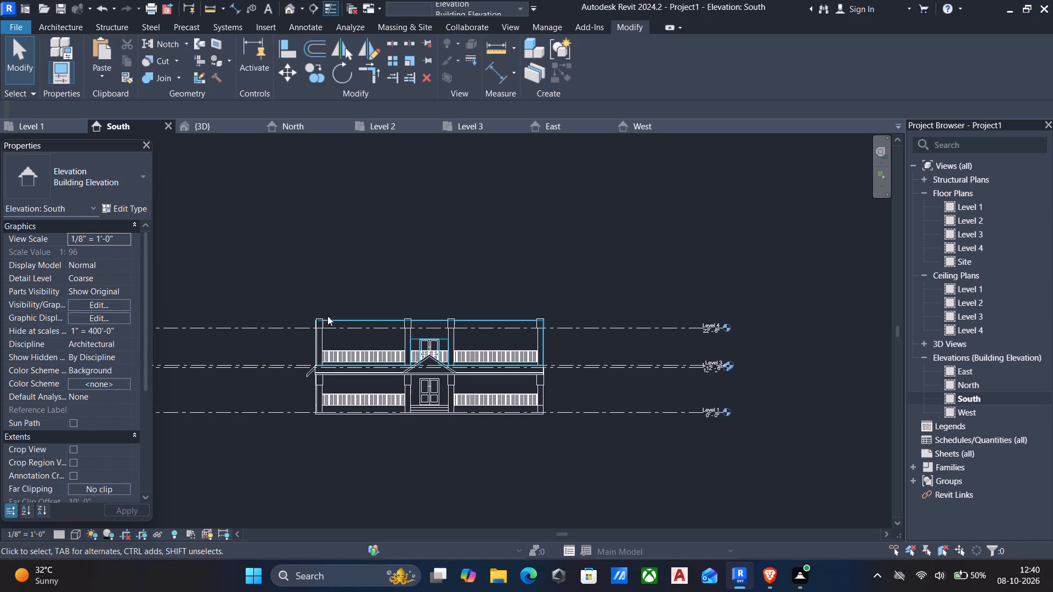
left_click(304, 331)
type("ll")
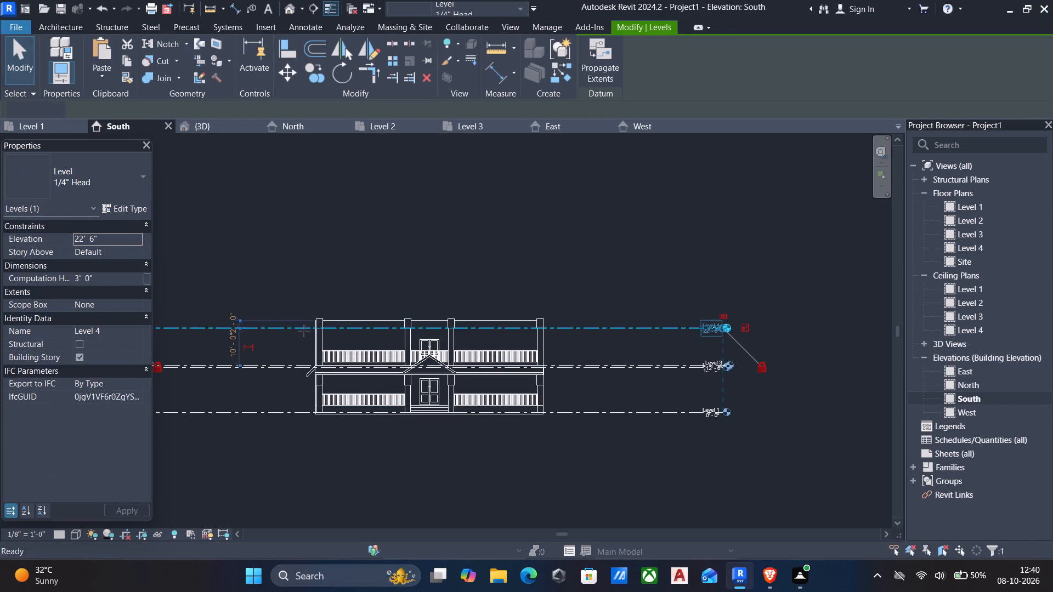
scroll(340, 312, "up", 5)
scroll(305, 318, "down", 1)
middle_click_drag(305, 318, 480, 322)
scroll(479, 322, "up", 6)
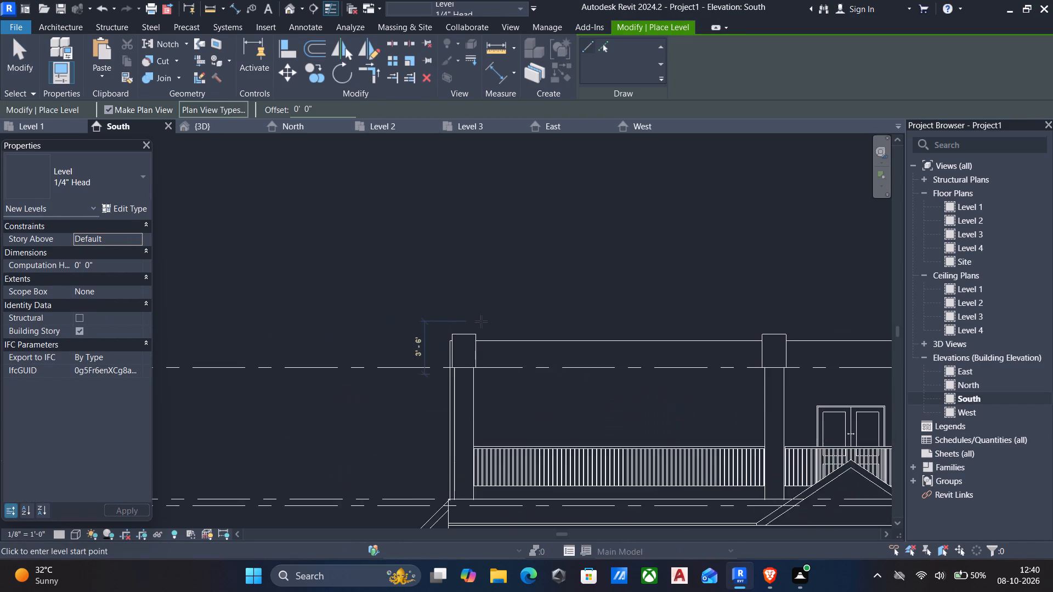
scroll(482, 329, "down", 1)
scroll(448, 373, "up", 4)
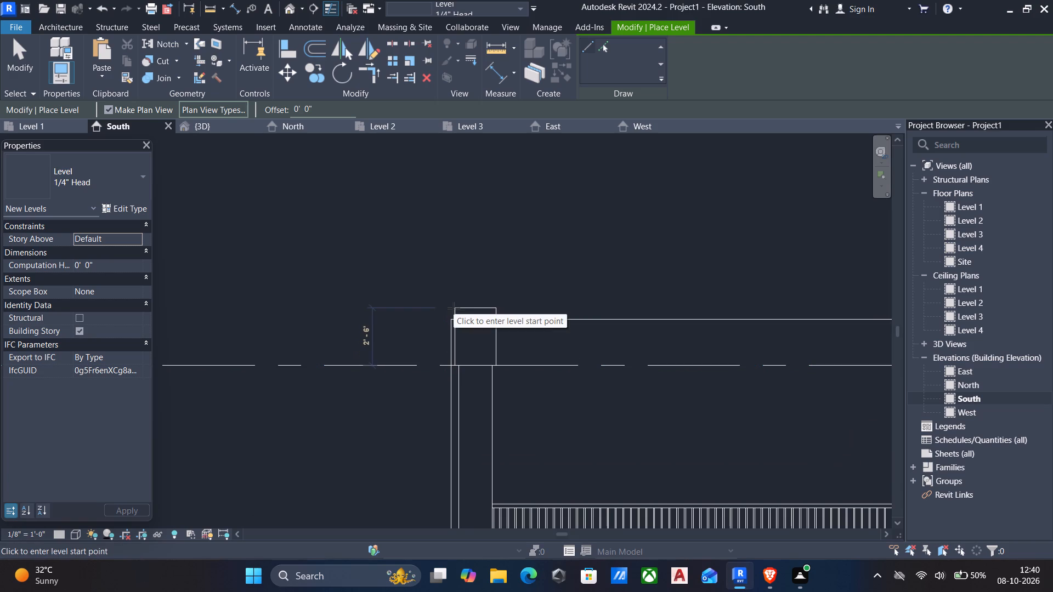
scroll(454, 309, "down", 5)
middle_click_drag(454, 310, 507, 301)
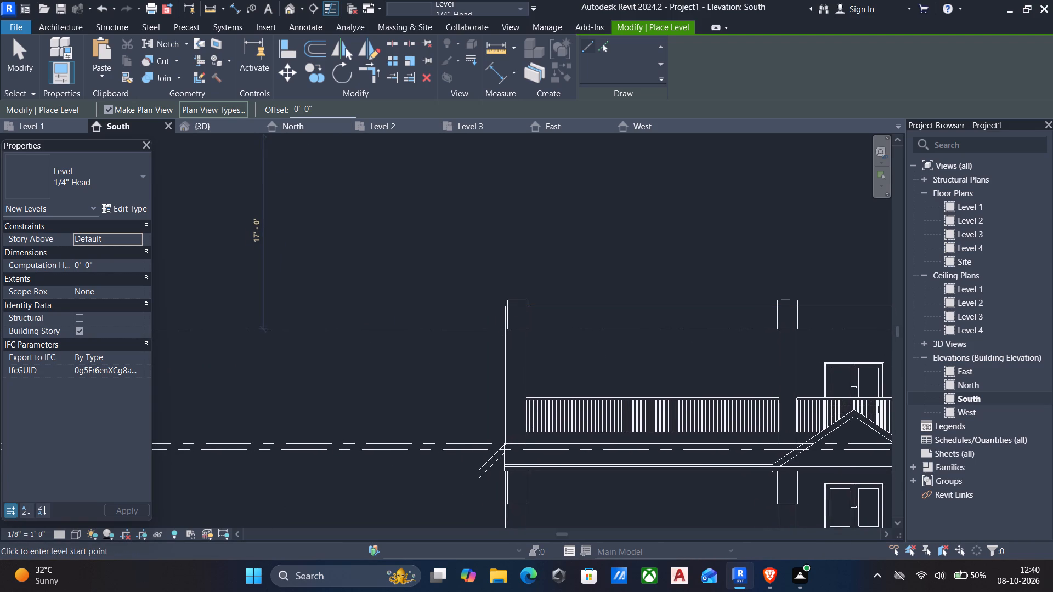
left_click_drag(322, 111, 211, 105)
type("2'")
type("6\"")
scroll(227, 161, "down", 5)
middle_click_drag(246, 198, 430, 197)
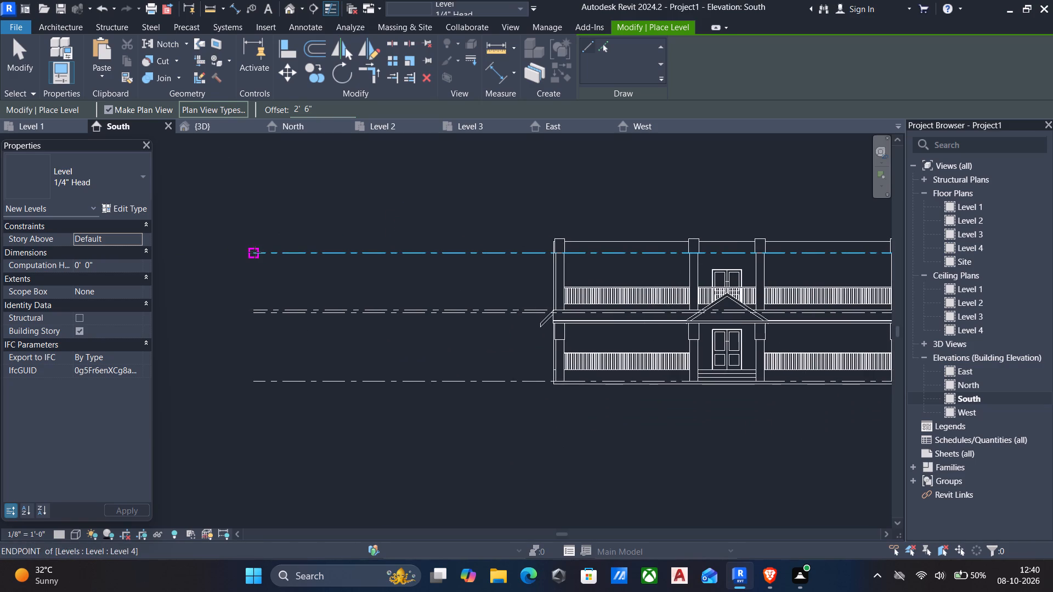
left_click(254, 252)
scroll(425, 246, "down", 3)
middle_click_drag(614, 264, 398, 303)
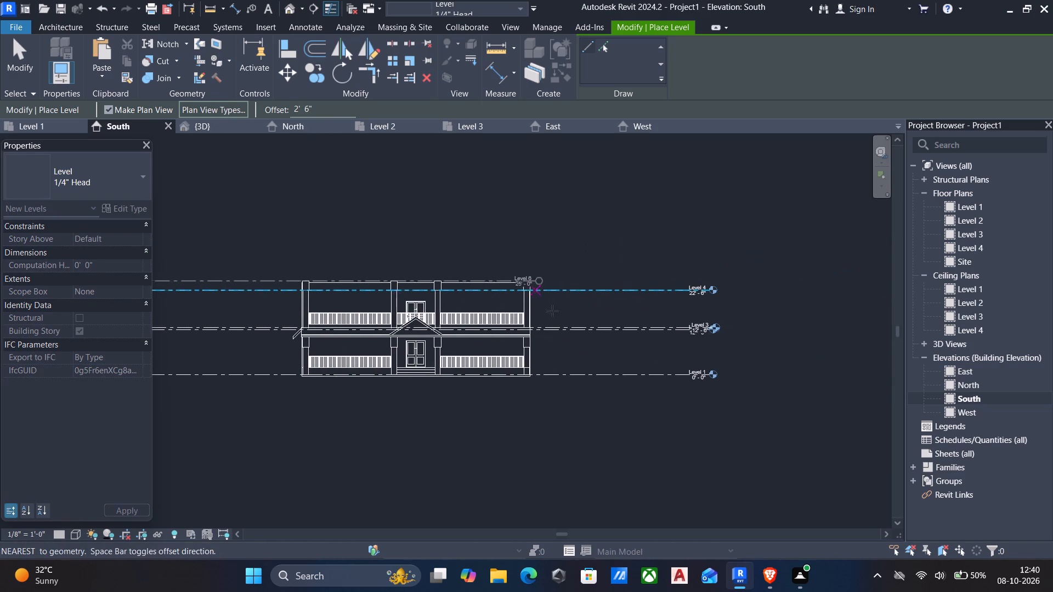
scroll(689, 296, "up", 9)
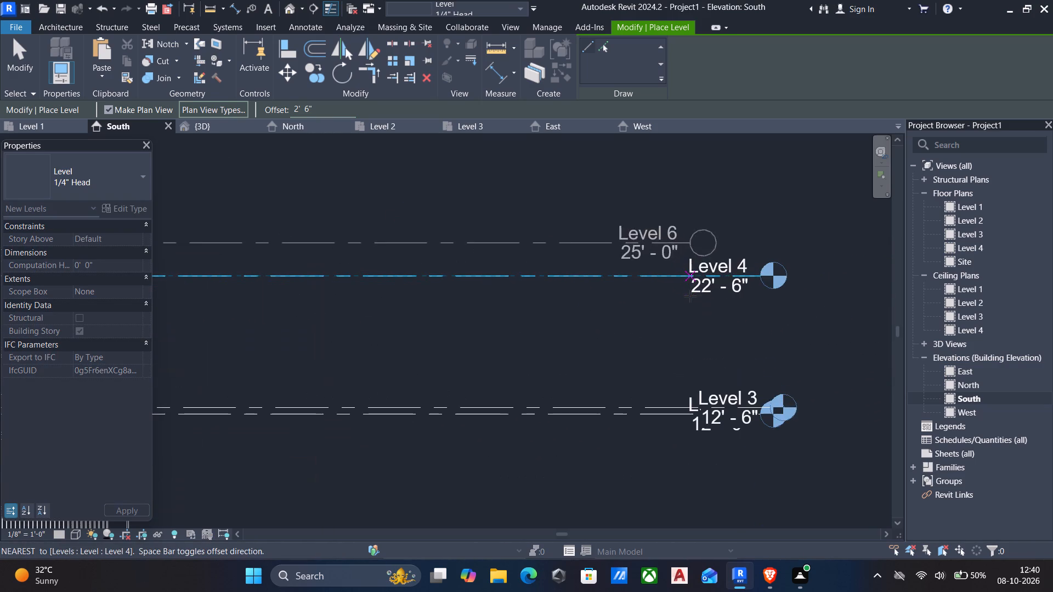
left_click(764, 269)
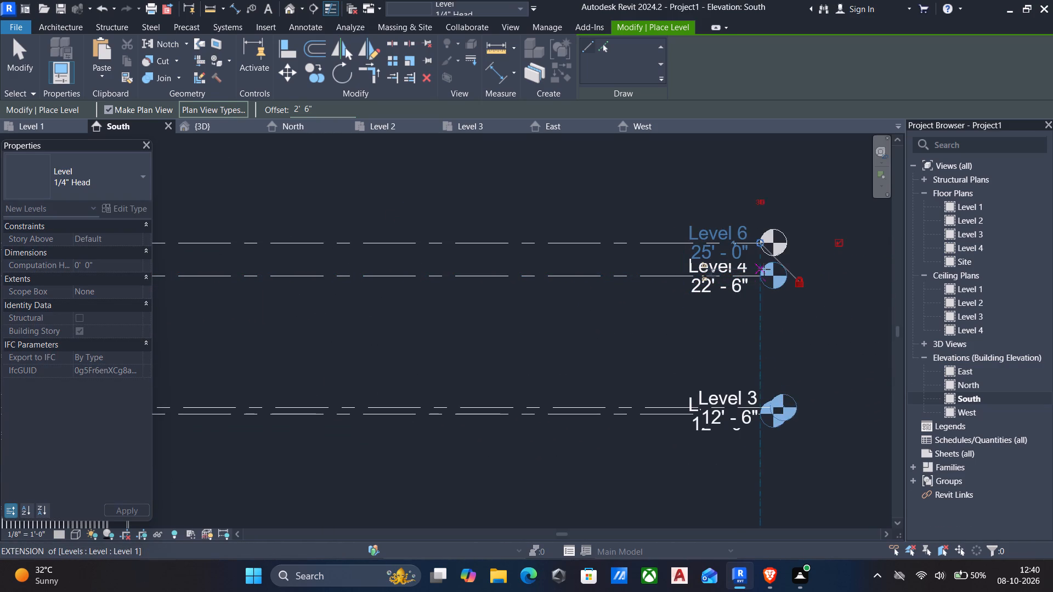
key("Escape")
scroll(759, 275, "down", 6)
middle_click_drag(749, 304, 763, 291)
key("Escape")
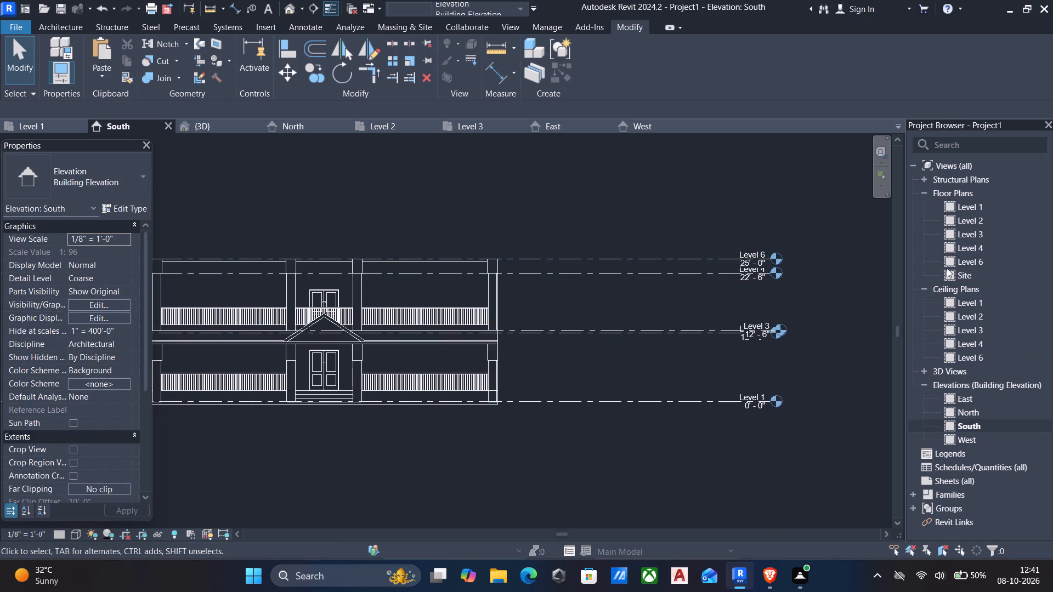
Open the Level 6 floor plan and set its underlay base level to Level 4.
double_click(985, 261)
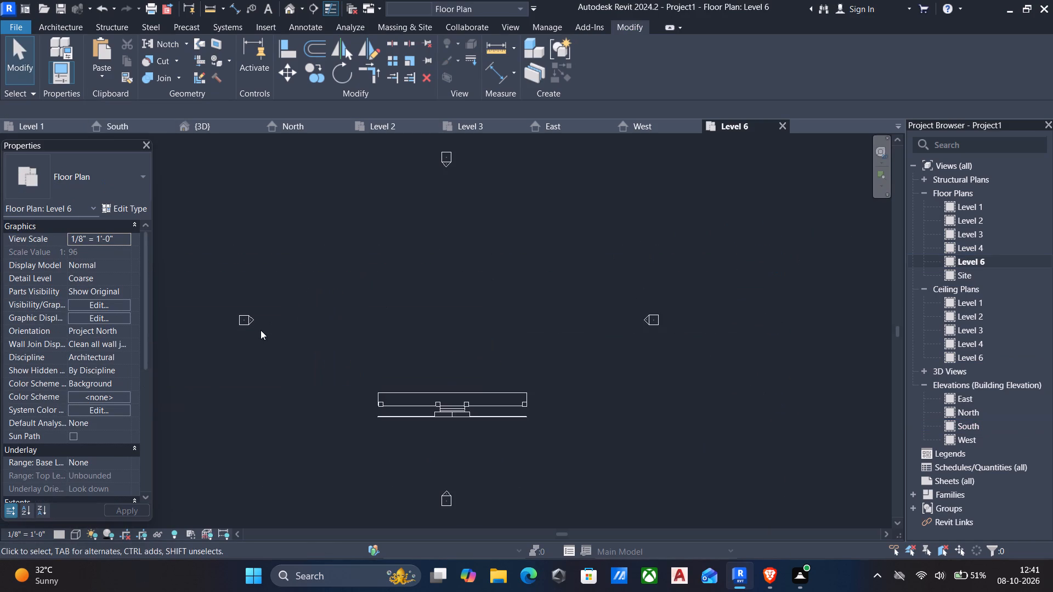
left_click(122, 443)
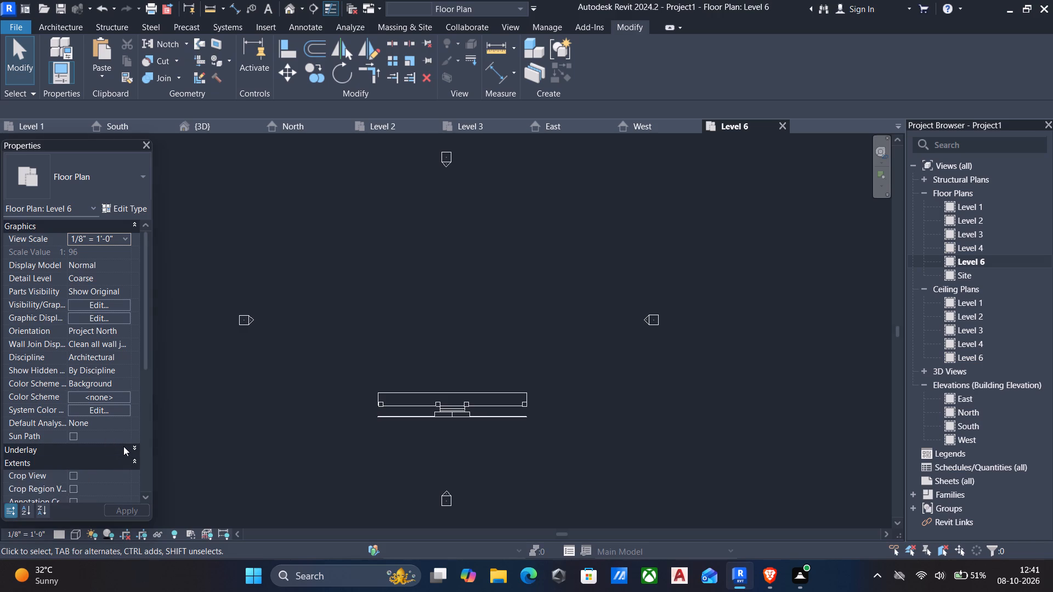
left_click(123, 446)
left_click(105, 454)
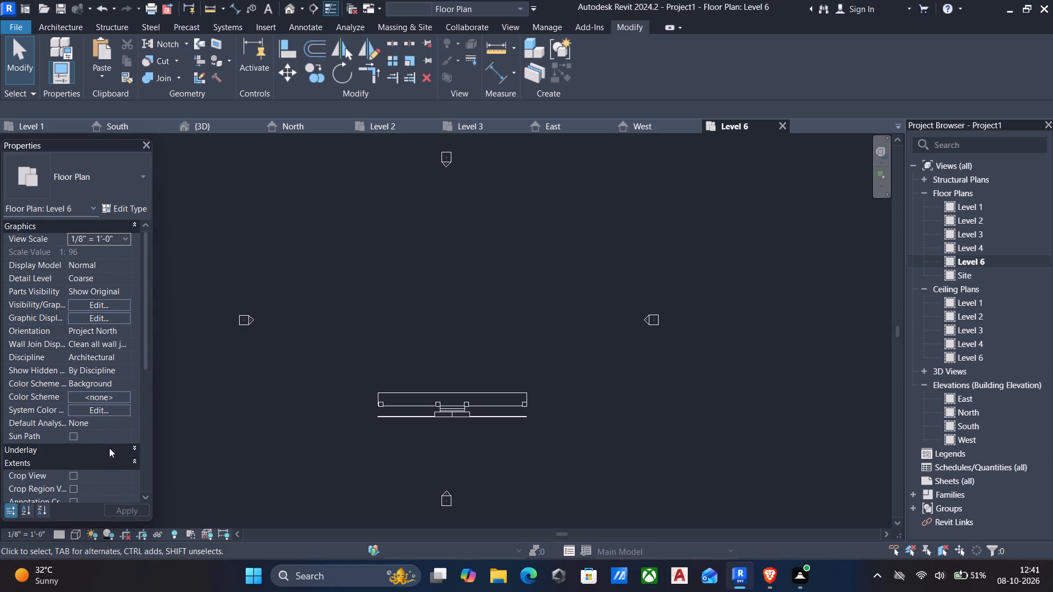
left_click(107, 444)
left_click(110, 462)
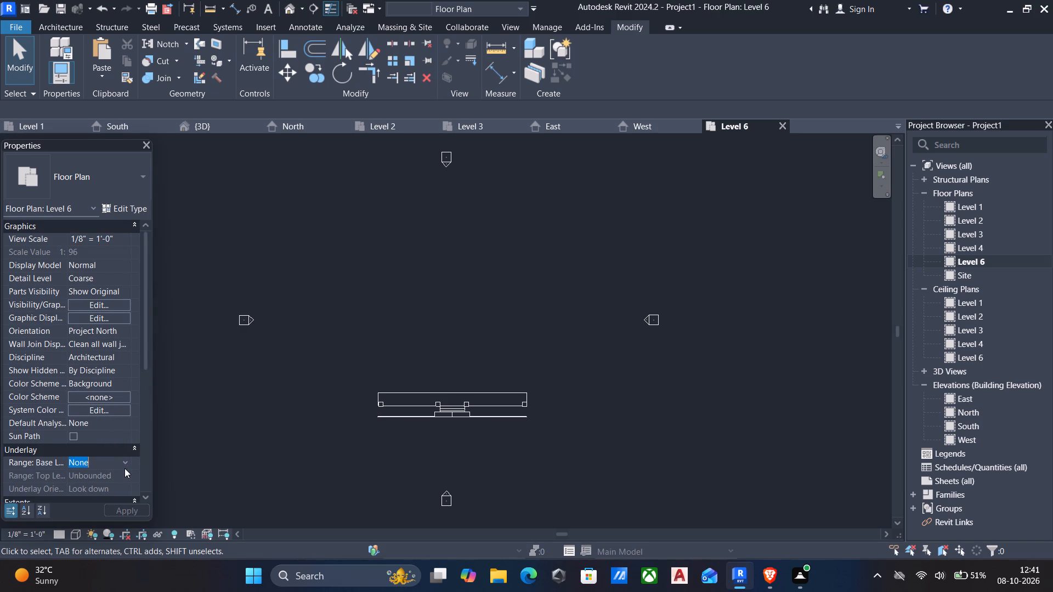
left_click(122, 463)
left_click(90, 515)
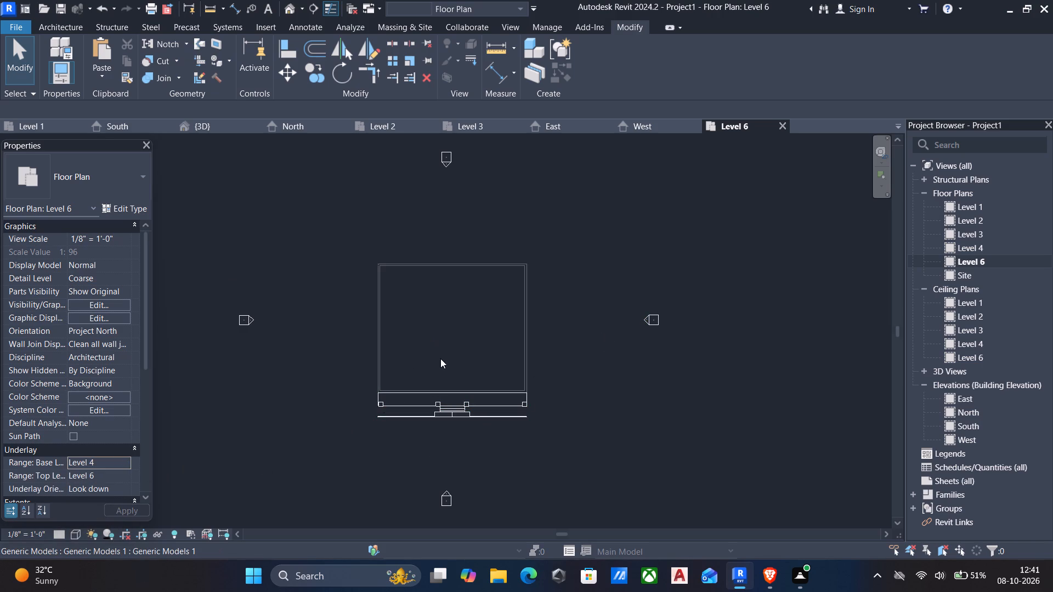
Start a 6" roof by footprint on Level 6 and sketch a slope-defining rectangular boundary offset 2' outward around the building walls.
left_click(70, 29)
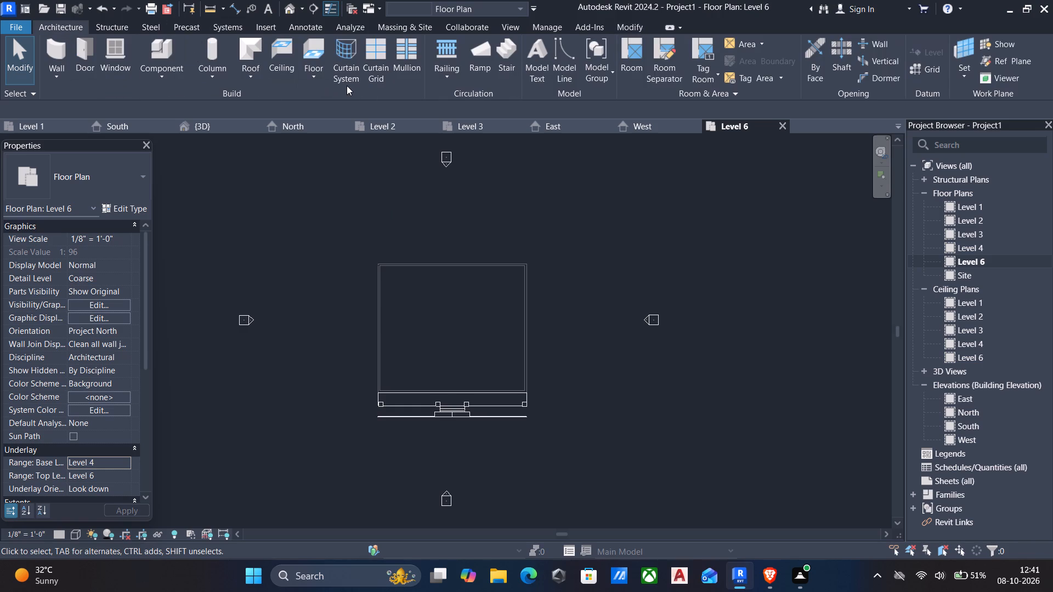
left_click(249, 81)
left_click(279, 100)
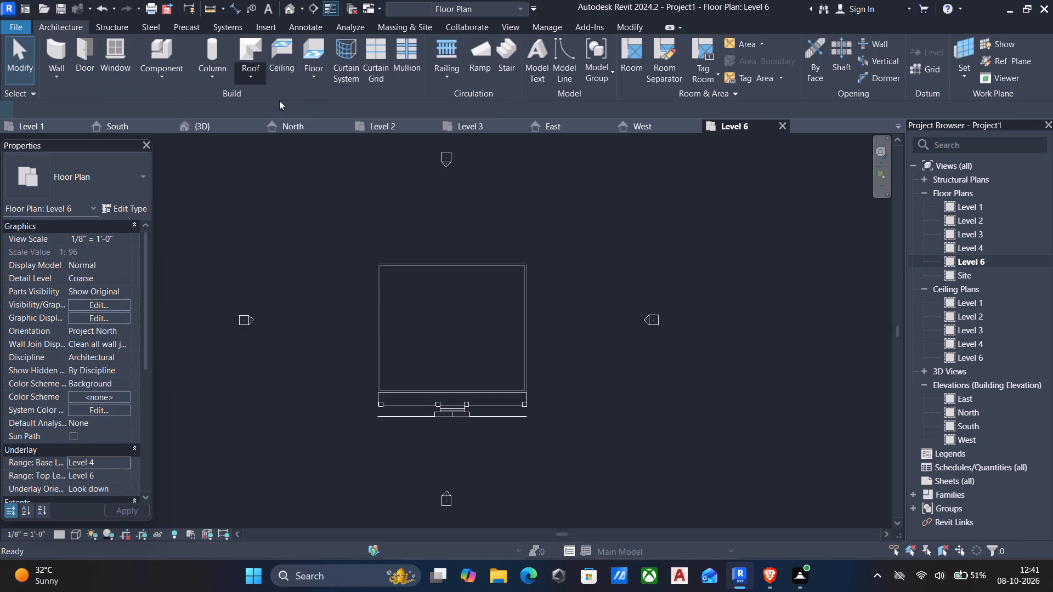
left_click(703, 46)
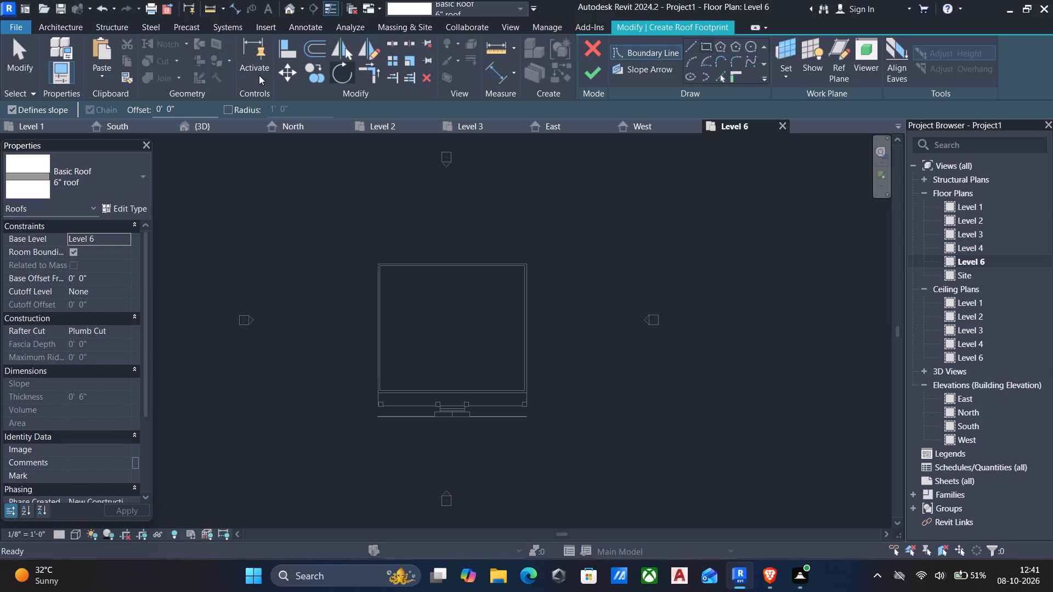
left_click_drag(189, 107, 0, 89)
key("2")
key("apostrophe")
scroll(380, 264, "up", 4)
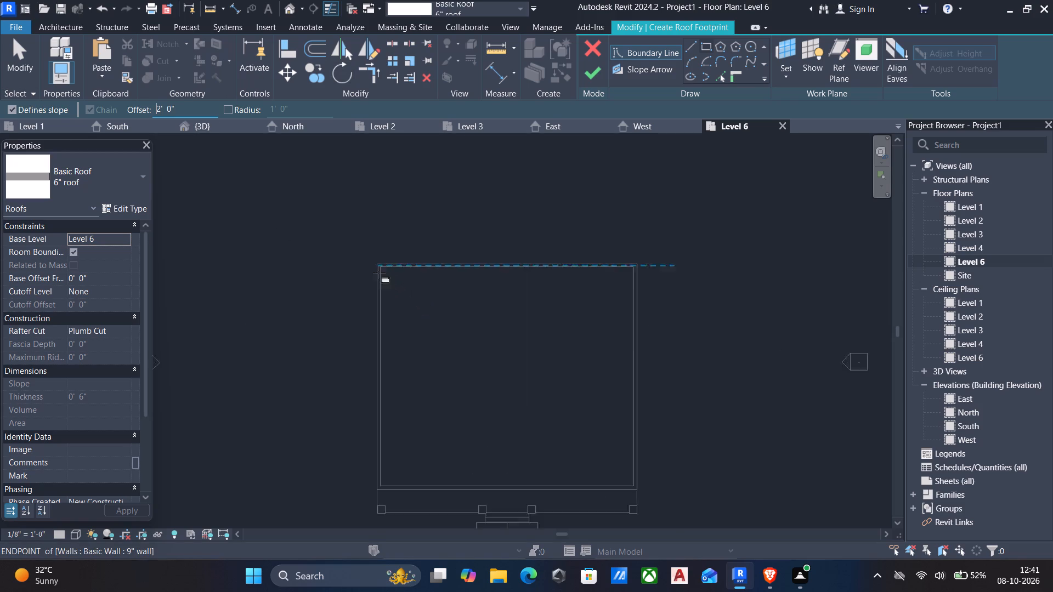
scroll(379, 272, "up", 1)
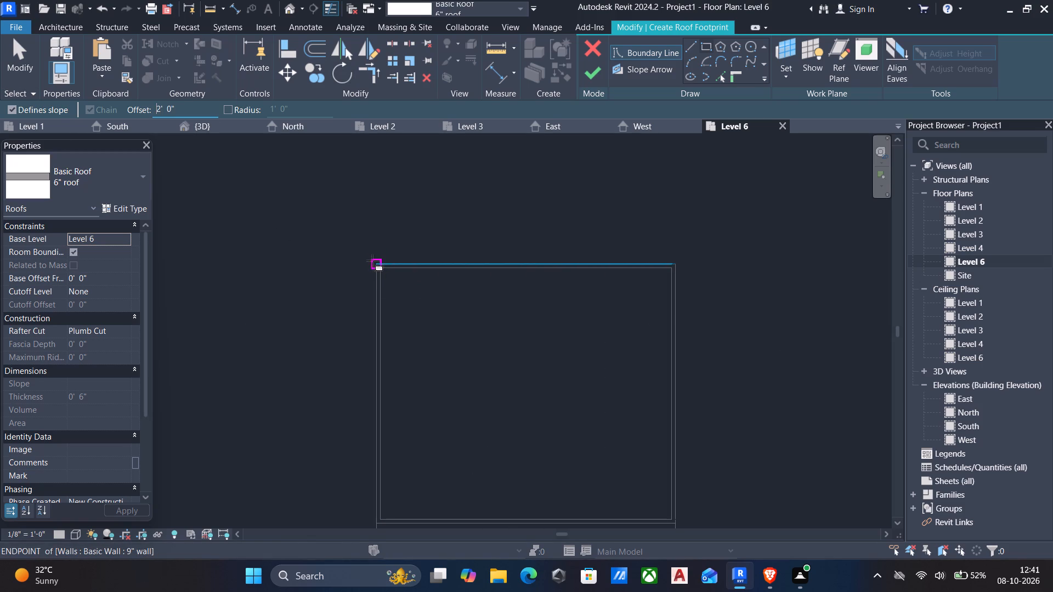
left_click(373, 260)
scroll(442, 320, "down", 5)
middle_click_drag(461, 357, 389, 264)
scroll(425, 286, "up", 6)
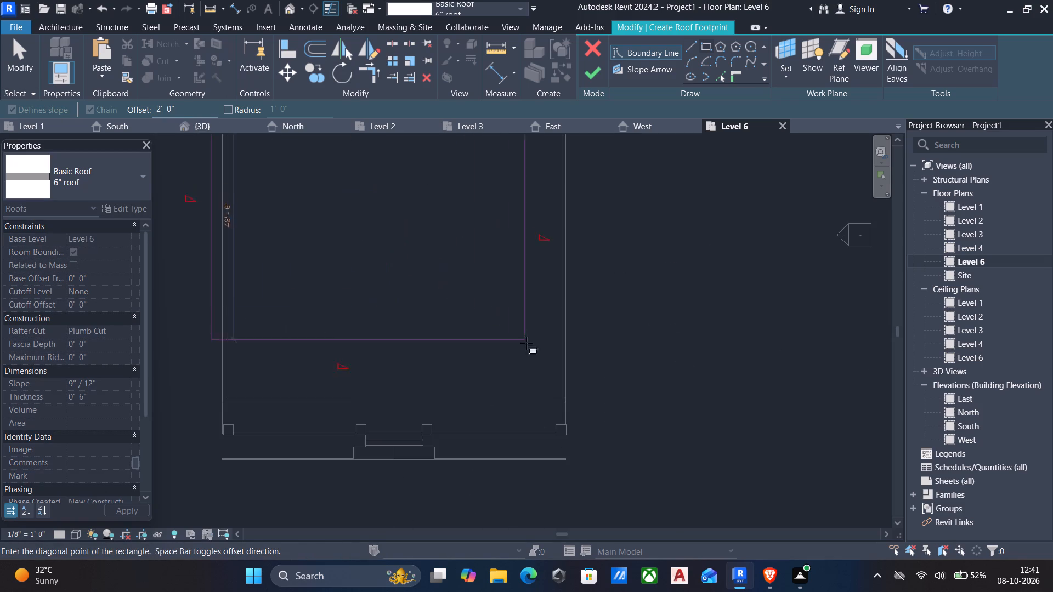
scroll(569, 401, "up", 5)
left_click(562, 402)
scroll(562, 398, "down", 6)
middle_click_drag(562, 398, 590, 402)
scroll(595, 402, "up", 1)
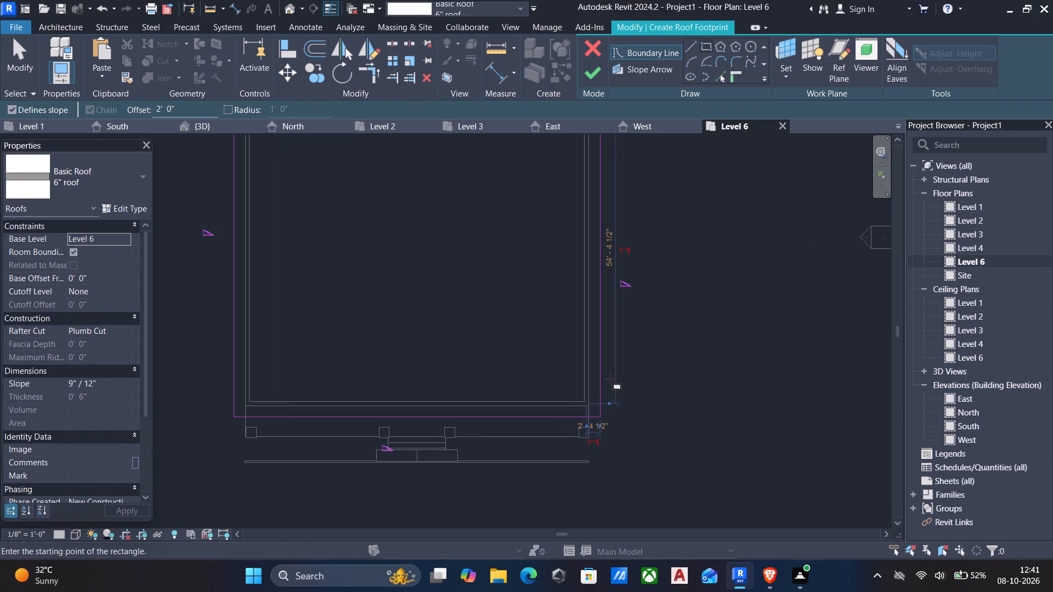
Leave the boundary sketching and finish the footprint sketch to create the main roof on Level 6.
key("Escape")
key("Escape")
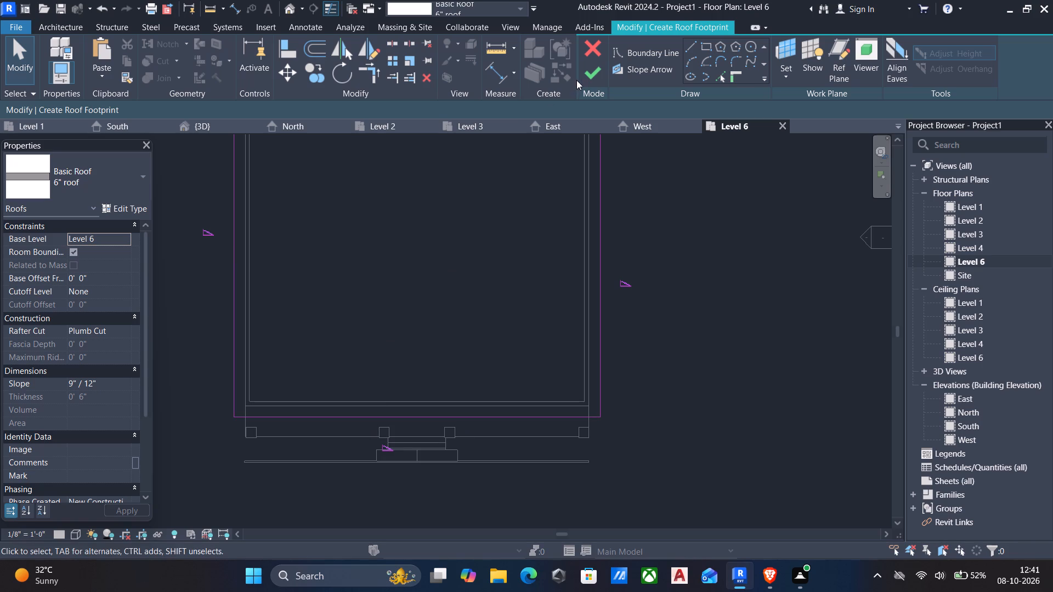
left_click(597, 75)
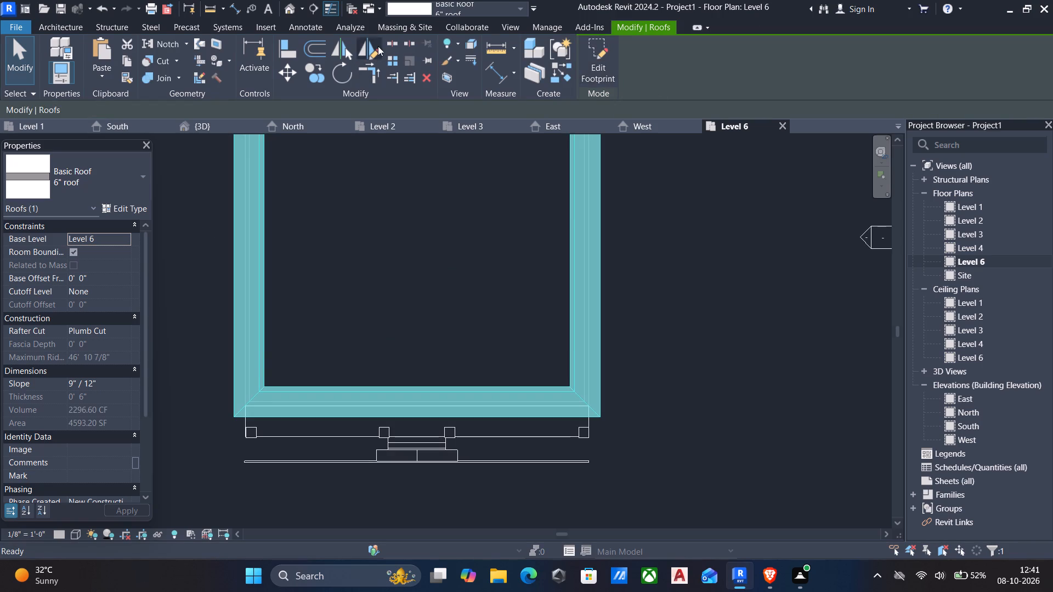
In the 3D view, lower the main roof's ridge until its slope is about 4 7/64" / 12".
left_click(291, 14)
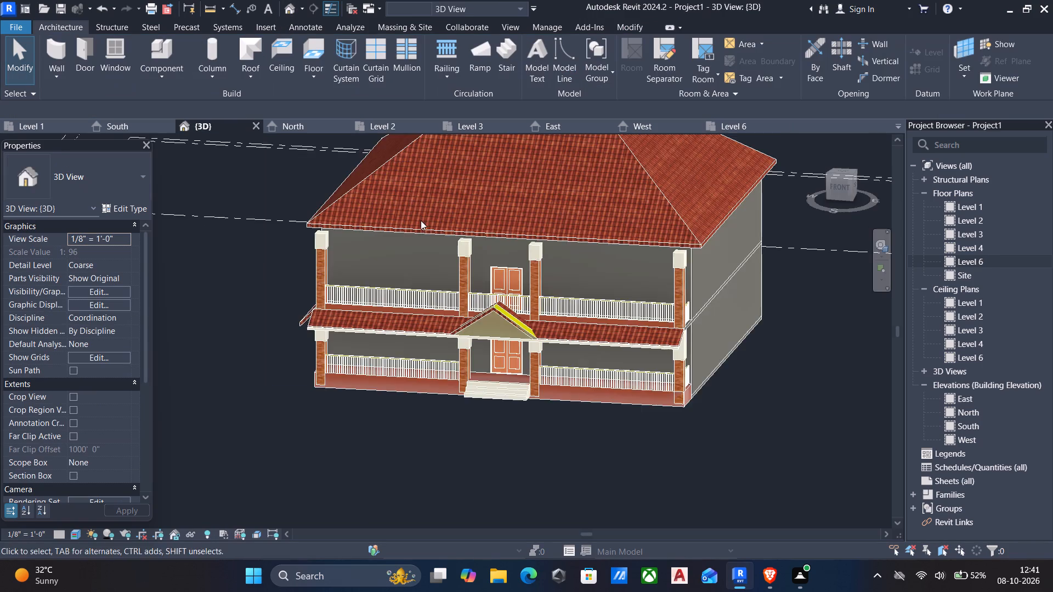
scroll(422, 223, "down", 5)
middle_click_drag(432, 236, 397, 243)
scroll(397, 243, "down", 4)
middle_click_drag(397, 243, 422, 231, "shift")
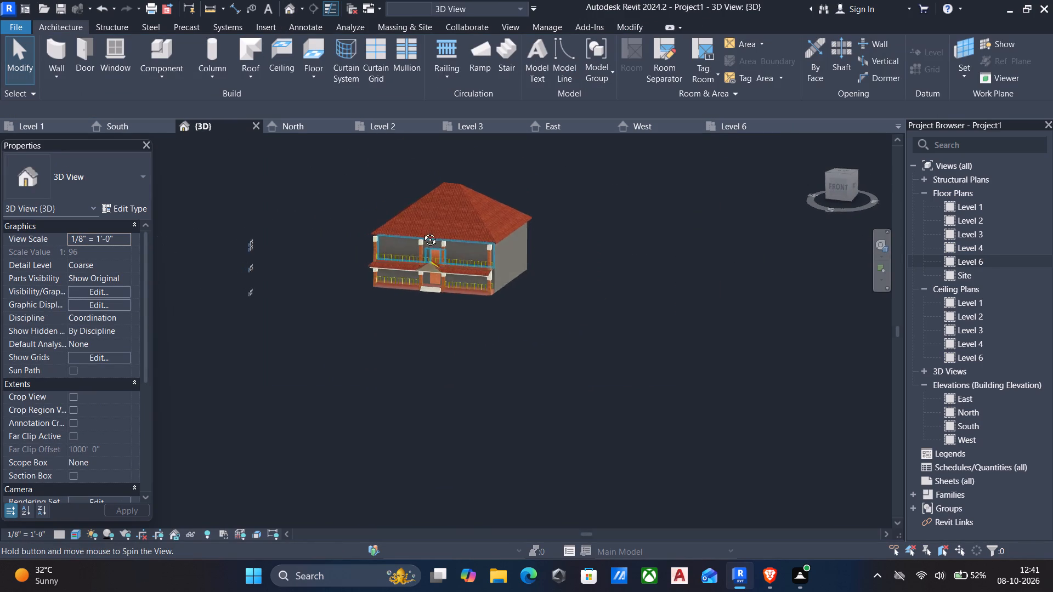
middle_click_drag(422, 231, 470, 220, "shift")
scroll(470, 220, "up", 1, "shift")
scroll(437, 162, "up", 5)
left_click(455, 189)
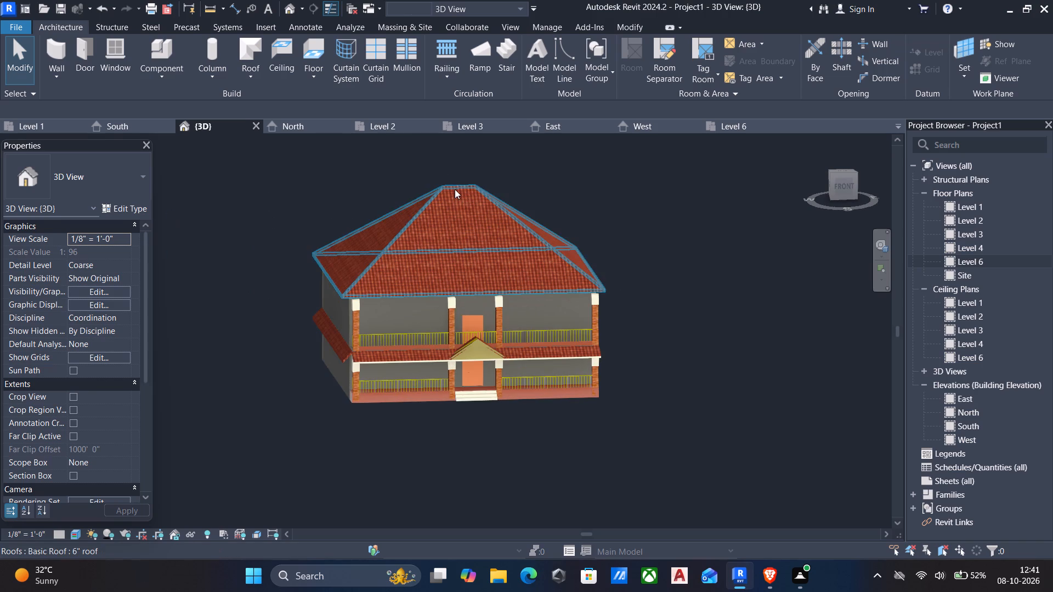
left_click_drag(457, 185, 459, 223)
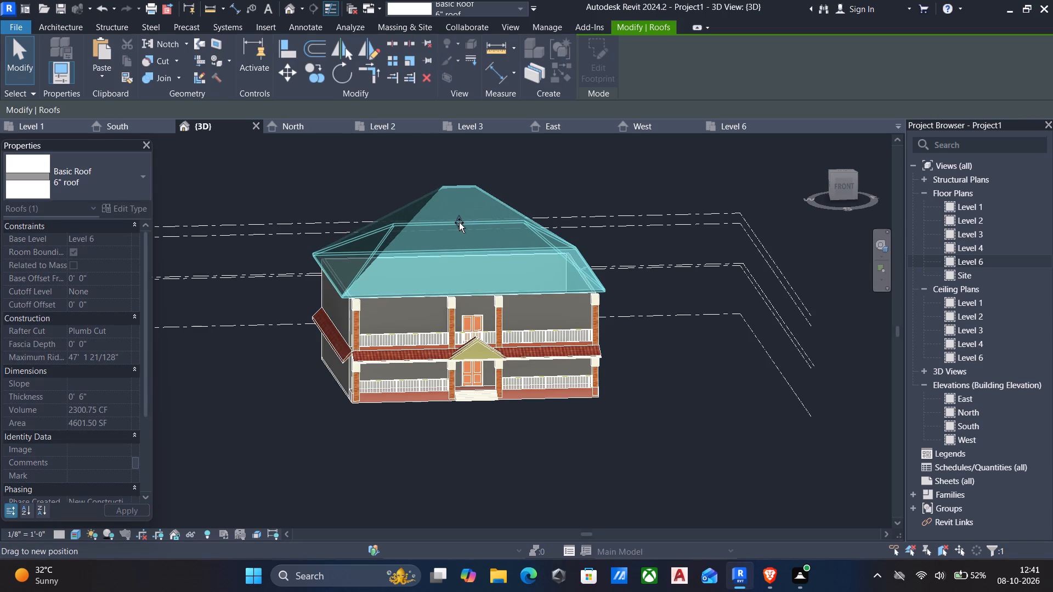
left_click_drag(459, 223, 460, 237)
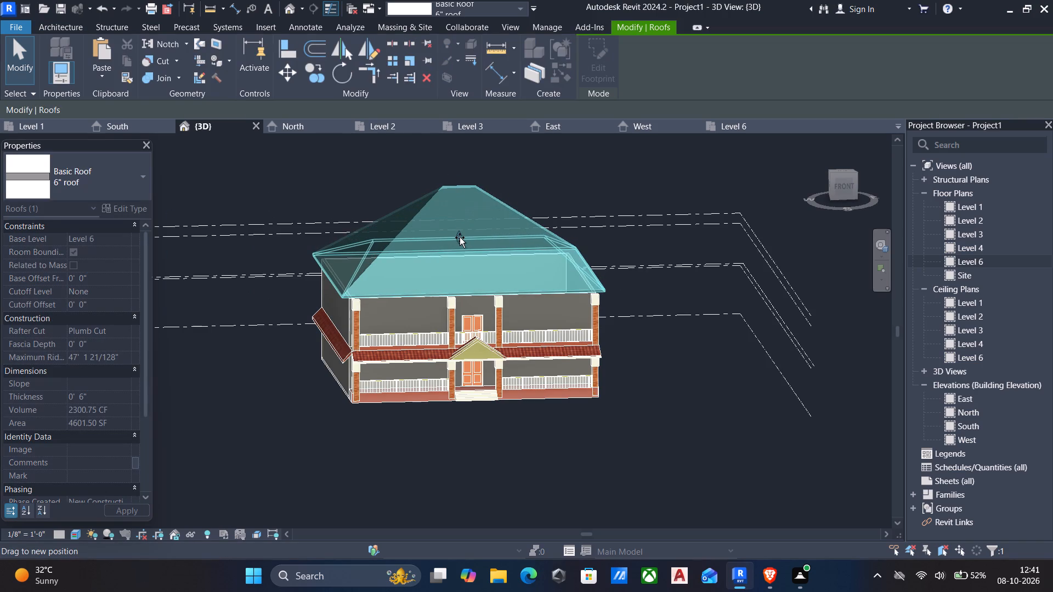
left_click_drag(460, 237, 458, 232)
key("Escape")
Examine the lowered main roof and its eaves over the porch from the front, side and rear in 3D.
middle_click_drag(484, 255, 437, 241, "shift")
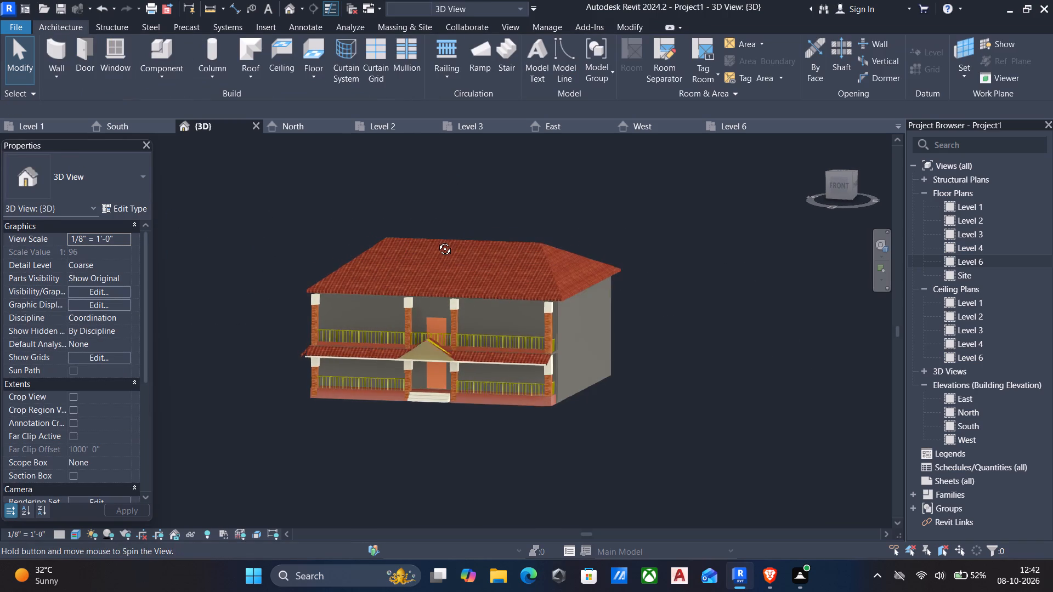
middle_click_drag(437, 241, 437, 240, "shift")
scroll(435, 244, "up", 5)
scroll(446, 295, "down", 3)
middle_click_drag(447, 296, 292, 273, "shift")
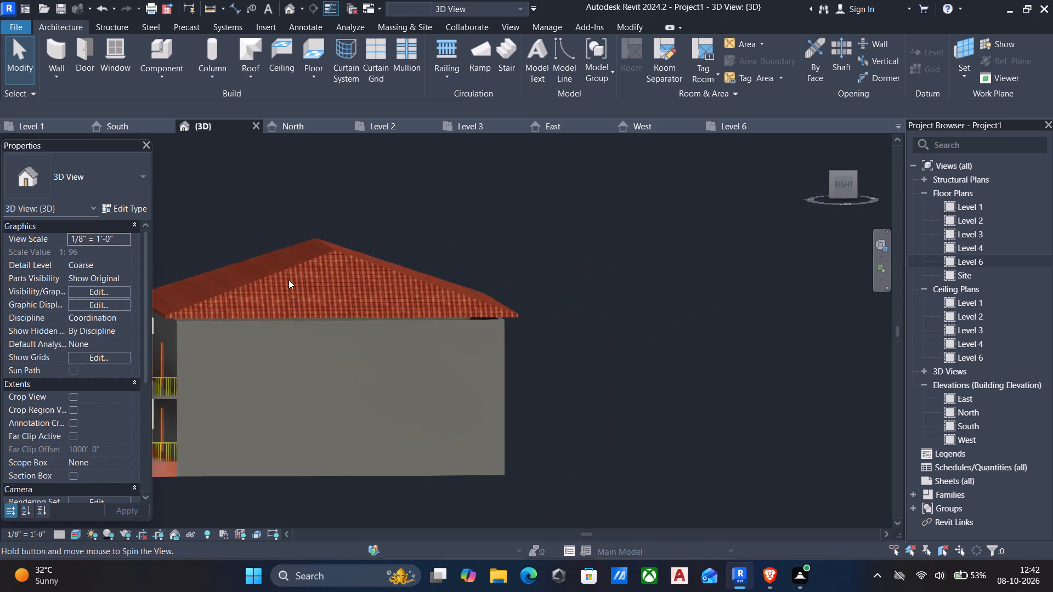
scroll(290, 282, "down", 1)
middle_click_drag(290, 282, 586, 234)
middle_click_drag(593, 246, 570, 236, "shift")
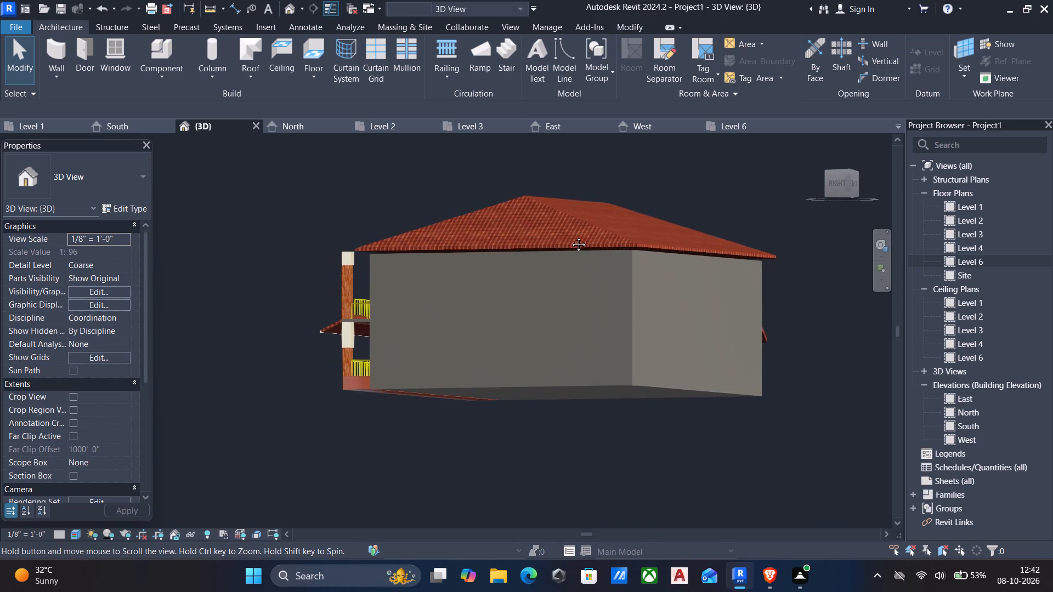
middle_click_drag(570, 236, 570, 236, "shift")
Select the main roof in the West elevation and open its footprint for editing in the Level 6 floor plan.
double_click(973, 343)
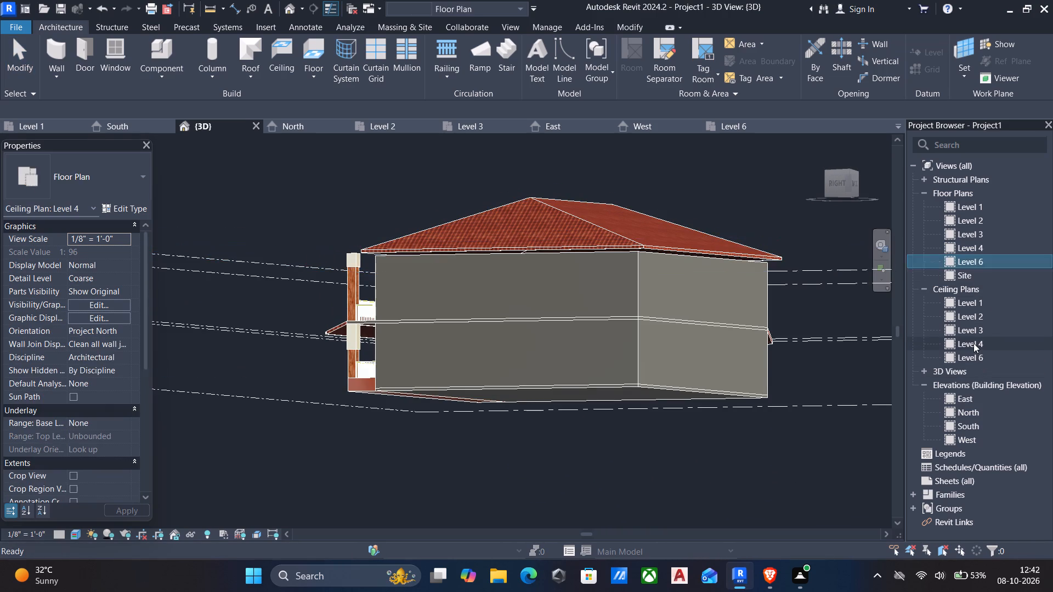
double_click(972, 422)
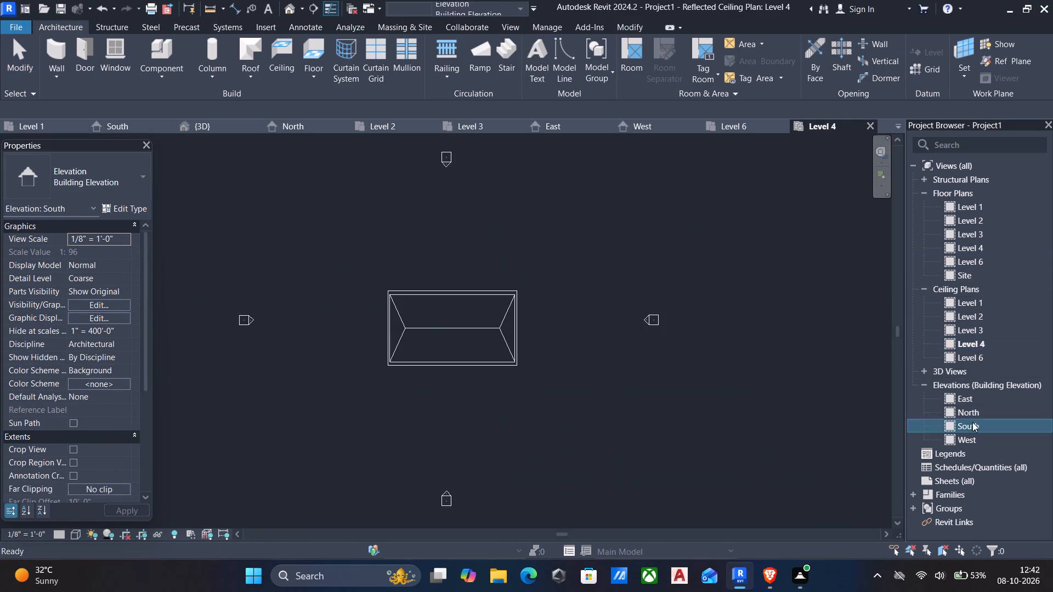
double_click(978, 434)
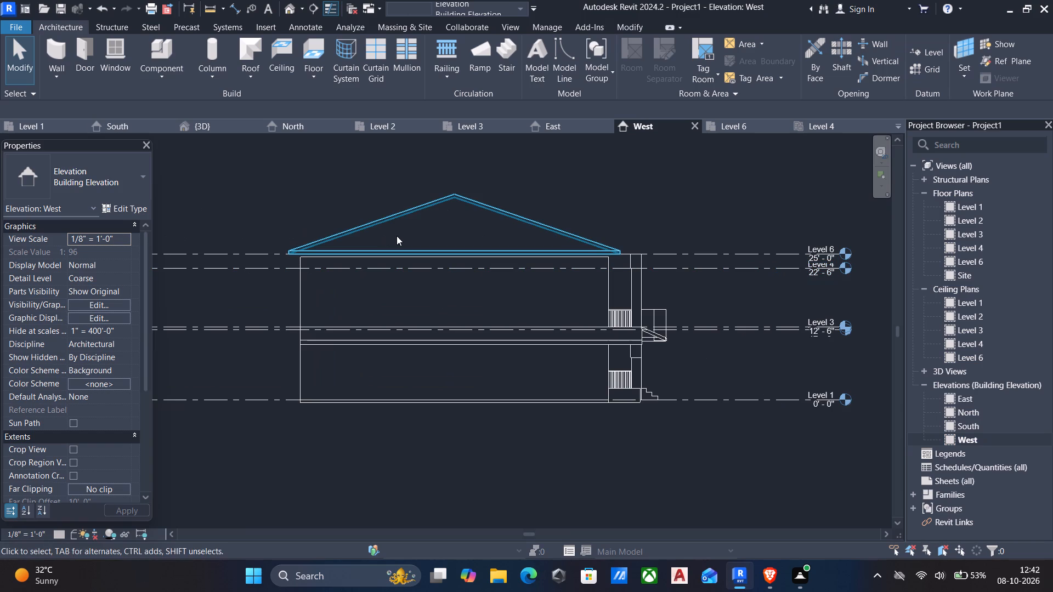
left_click(535, 245)
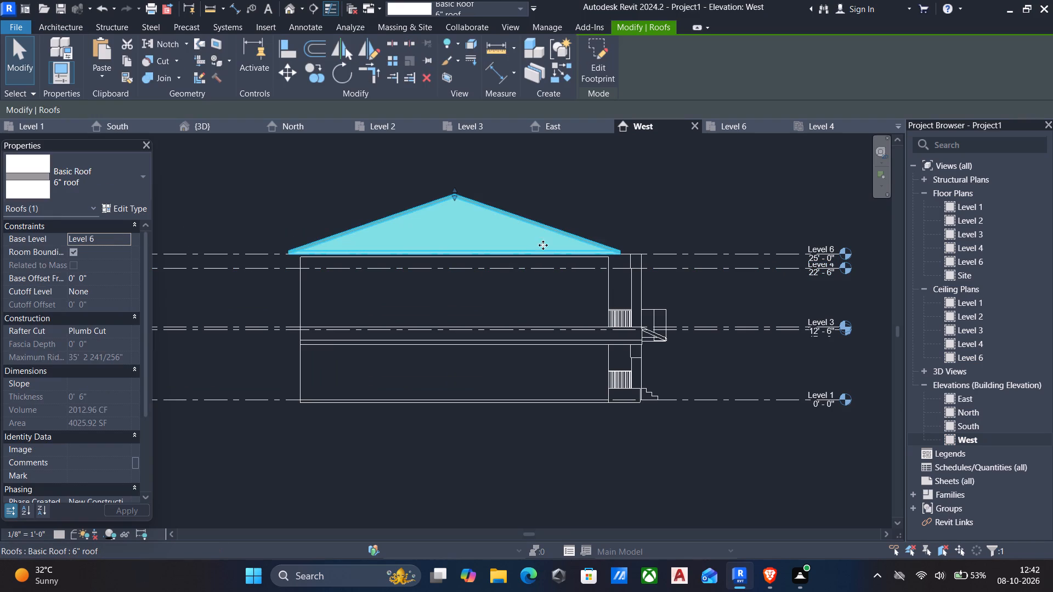
left_click(604, 47)
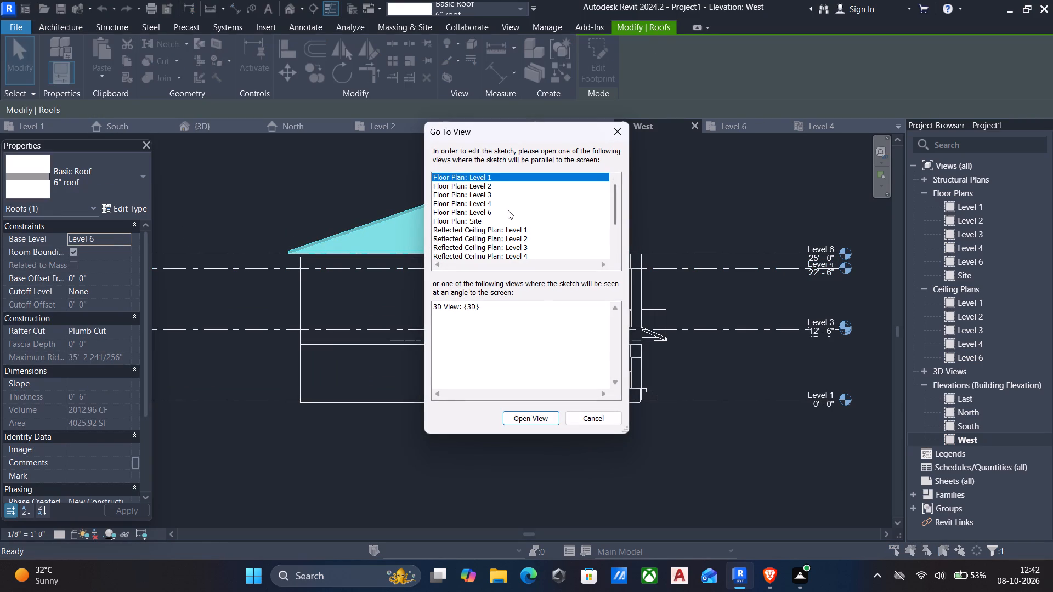
left_click(485, 202)
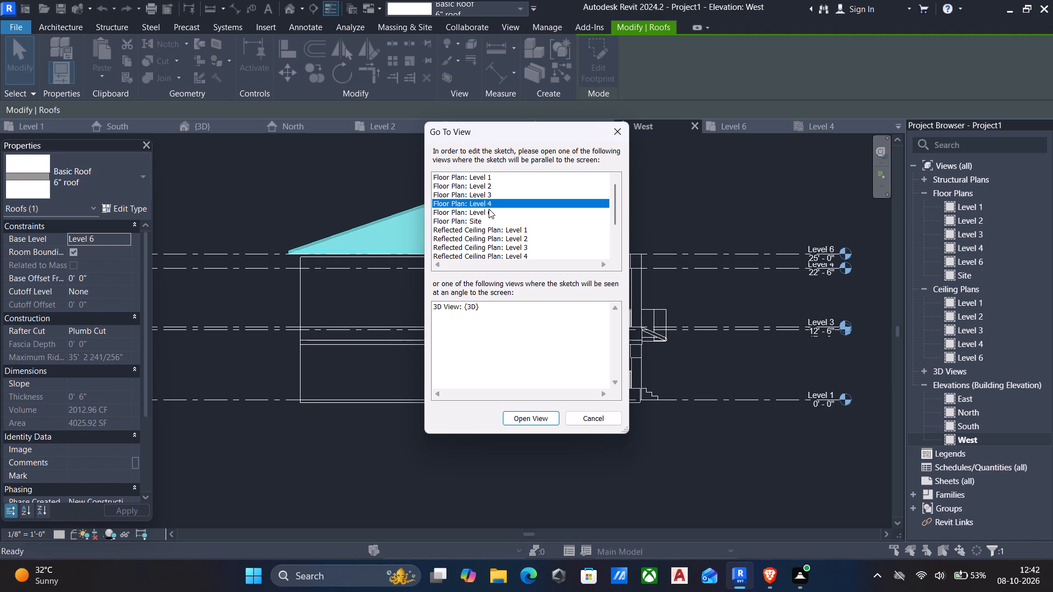
left_click(489, 210)
left_click(514, 414)
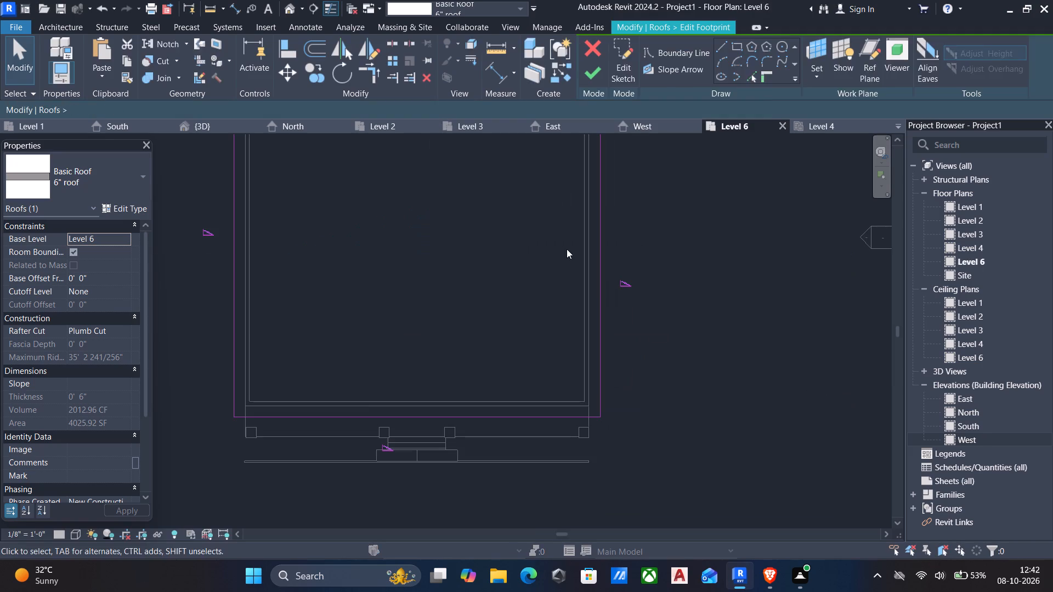
Move the roof's front boundary line outward past the porch columns to about 10' 4 1/2" from the front wall and finish the footprint.
scroll(526, 323, "down", 5)
left_click(461, 369)
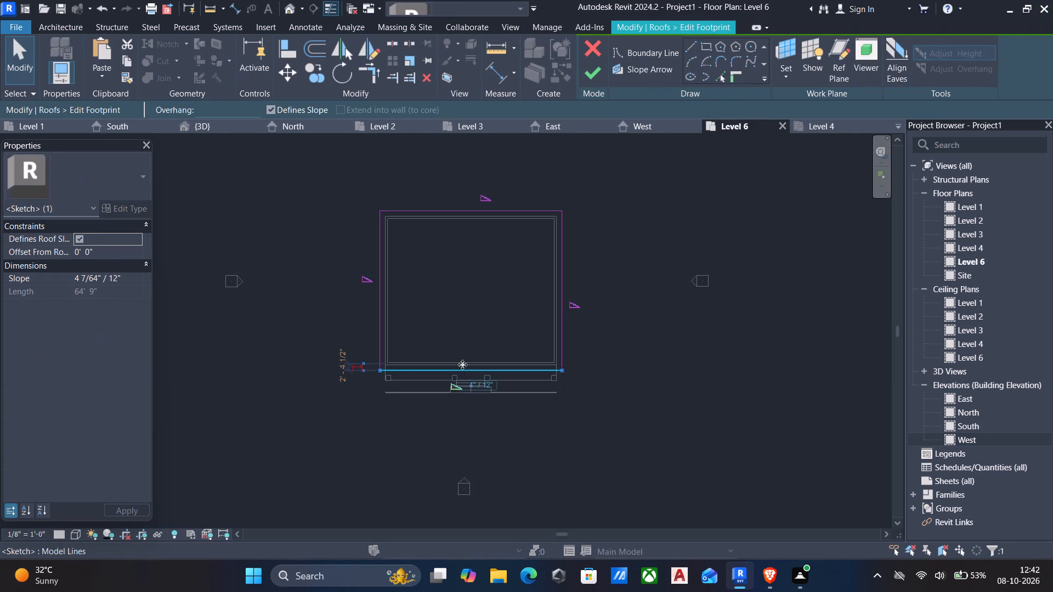
scroll(432, 423, "up", 5)
key("Down")
key("Down")
key("Down")
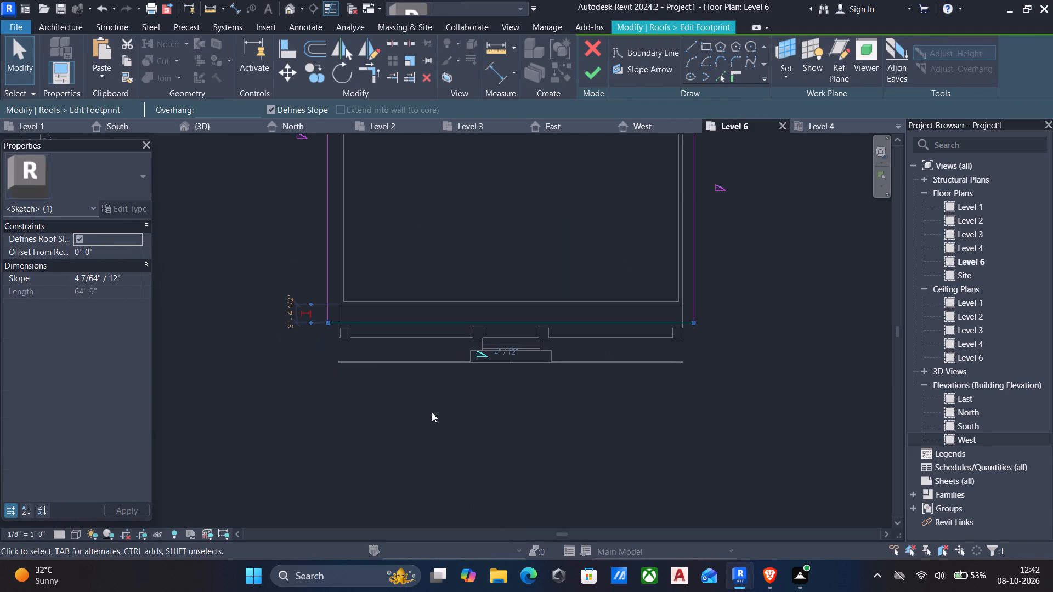
key("Down")
key("Down")
key("Down")
key("Down")
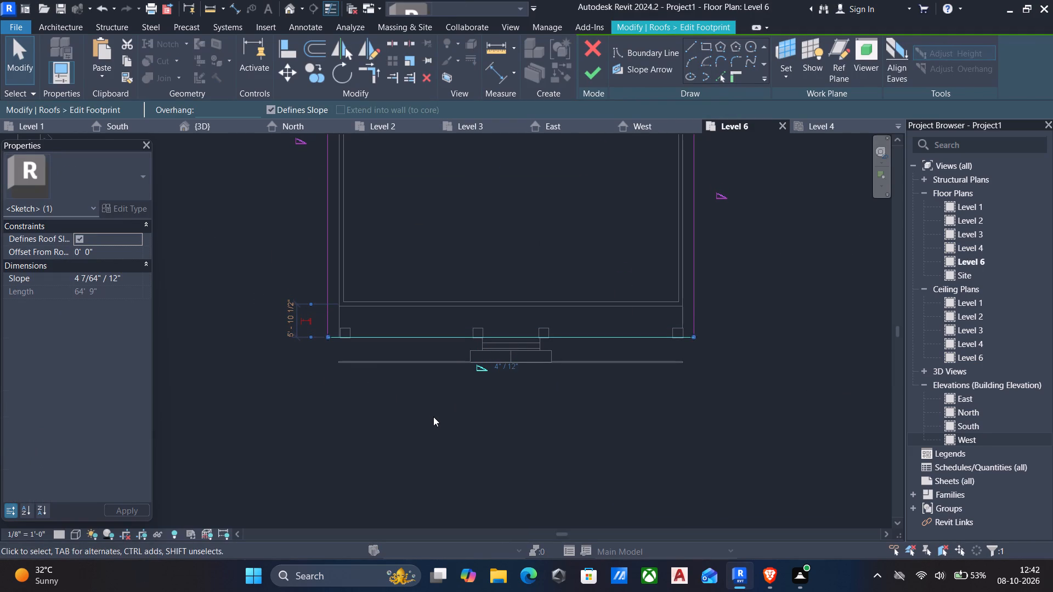
key("Down")
key("Down")
key("Down")
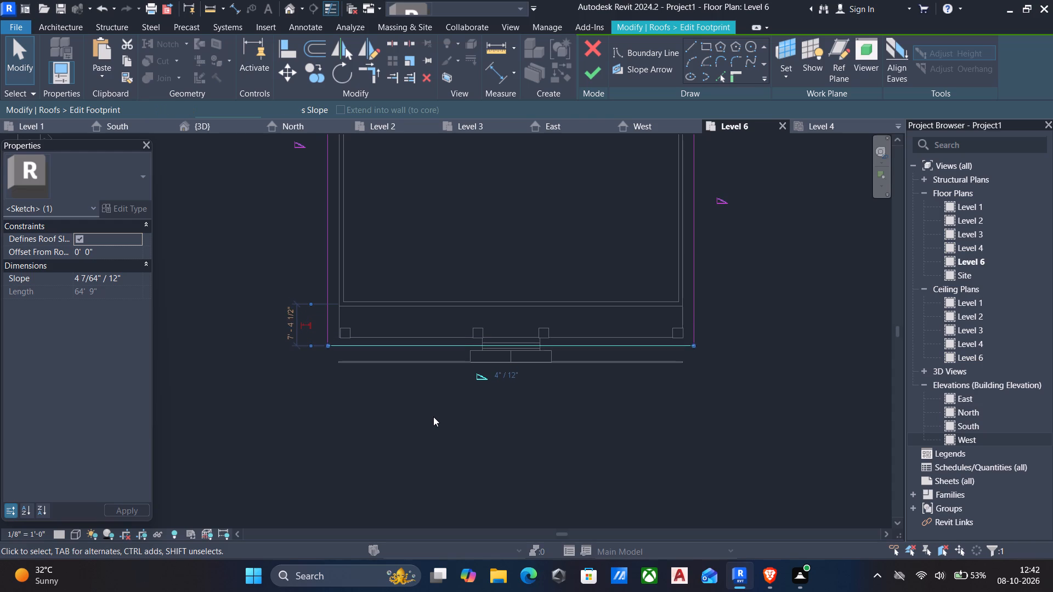
key("Down")
key("Down")
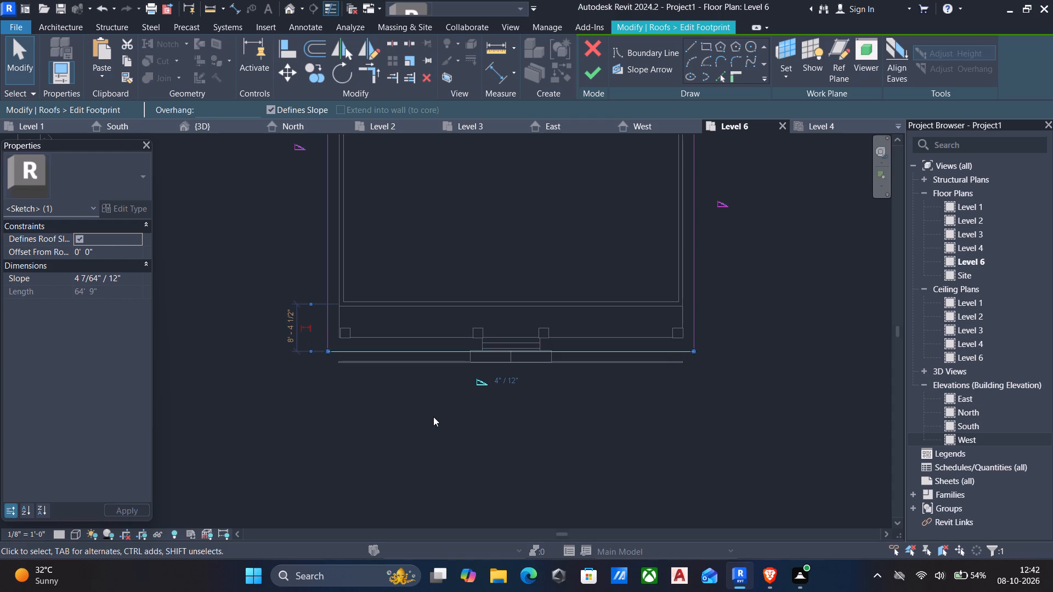
key("Down")
key("Down")
key("Down")
key("Down")
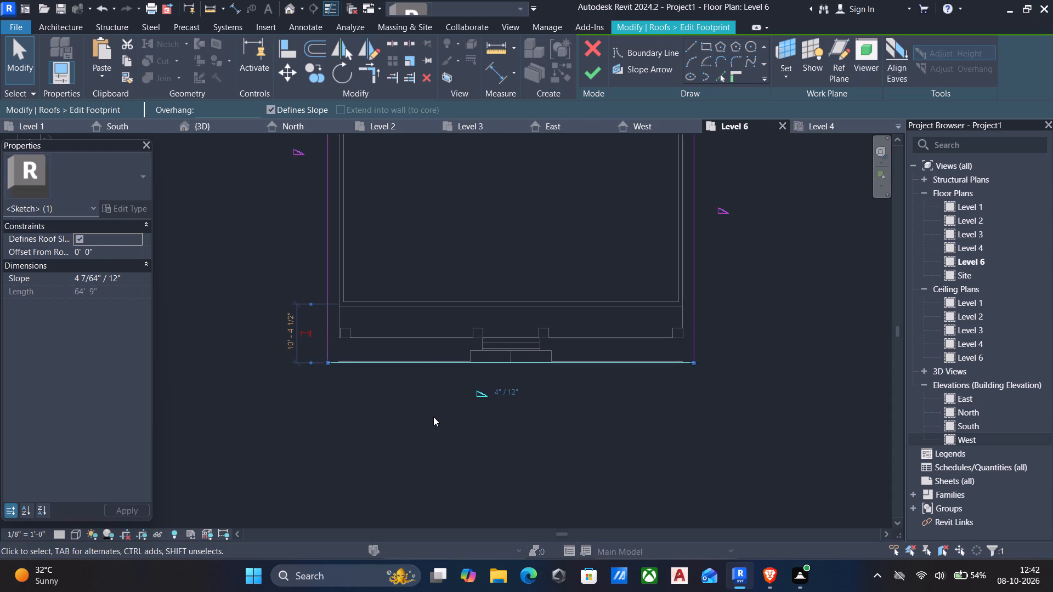
left_click(588, 75)
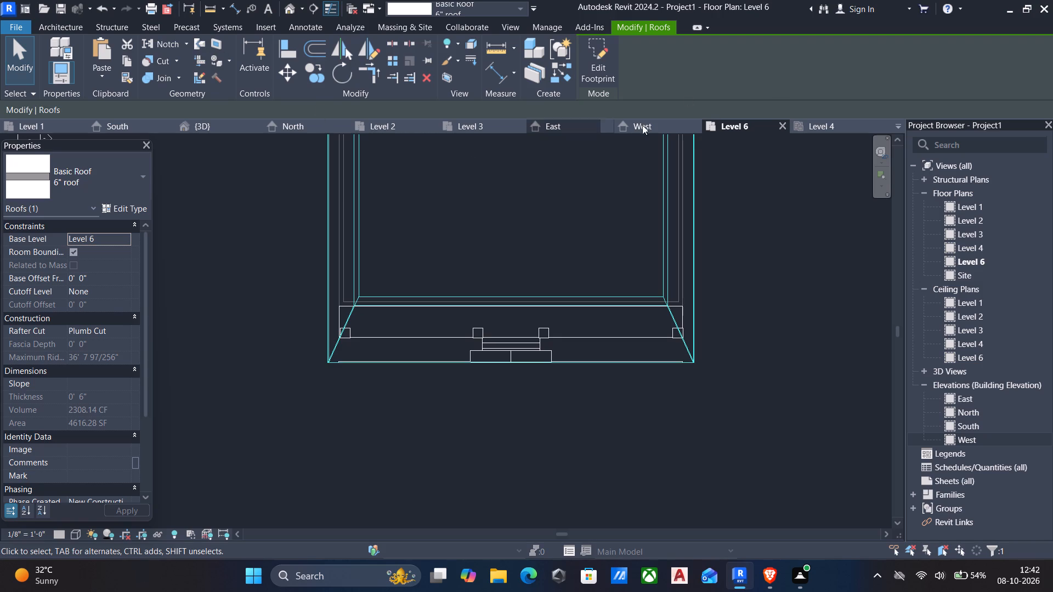
Examine the extended main roof in 3D from the front and both sides, checking how it covers the upper porch and columns.
left_click(206, 124)
scroll(343, 167, "down", 4)
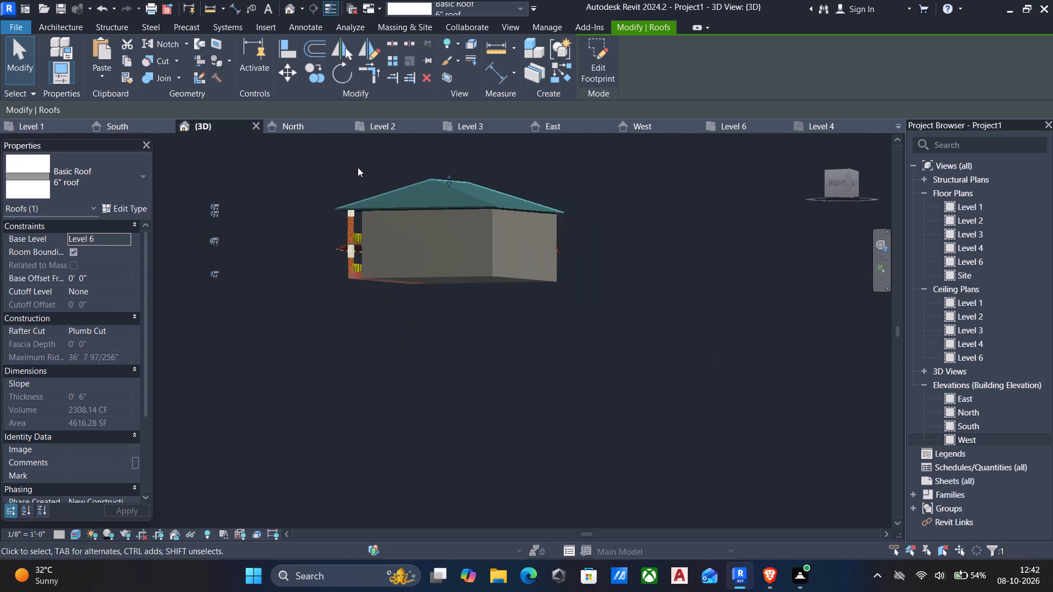
scroll(358, 167, "down", 2)
middle_click_drag(359, 167, 429, 223)
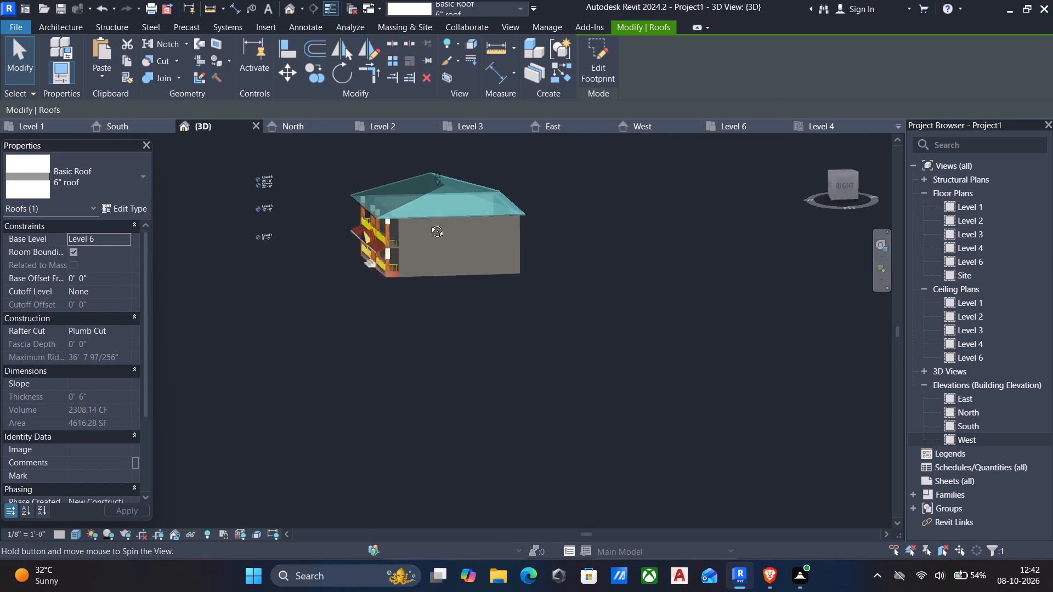
middle_click_drag(429, 223, 409, 227)
scroll(409, 227, "up", 3)
key("Escape")
scroll(316, 206, "up", 6)
scroll(319, 206, "down", 5)
middle_click_drag(320, 207, 560, 201, "shift")
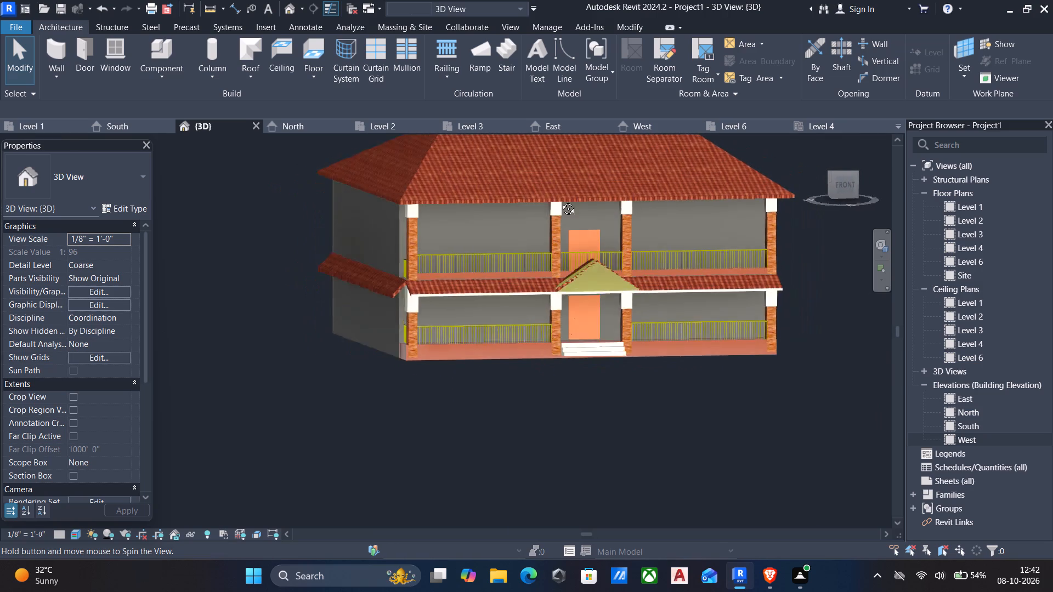
middle_click_drag(560, 201, 515, 221, "shift")
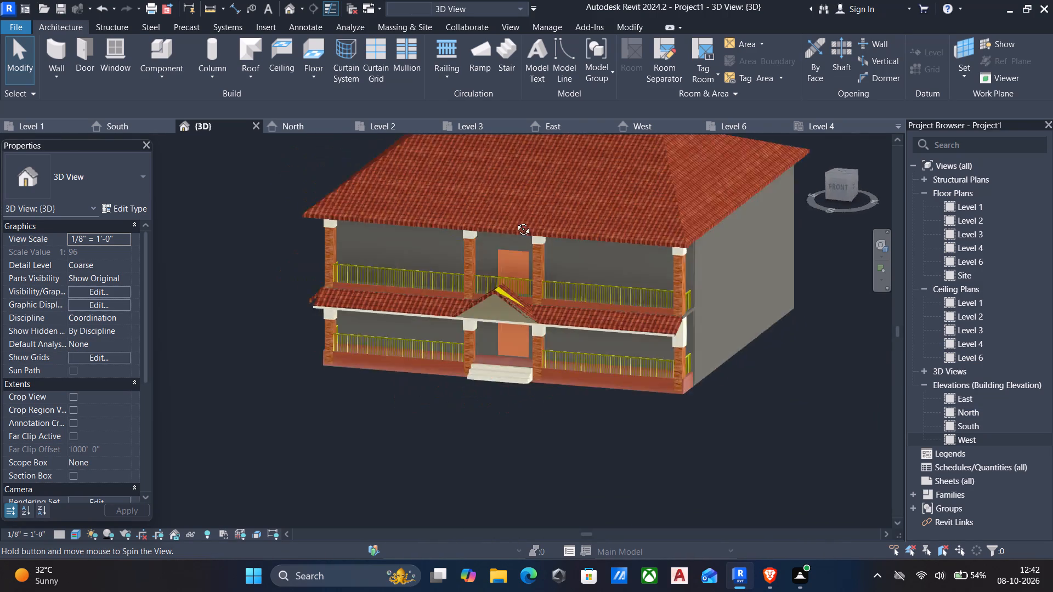
middle_click_drag(515, 221, 562, 179, "shift")
scroll(570, 185, "down", 4)
middle_click_drag(569, 200, 542, 209, "shift")
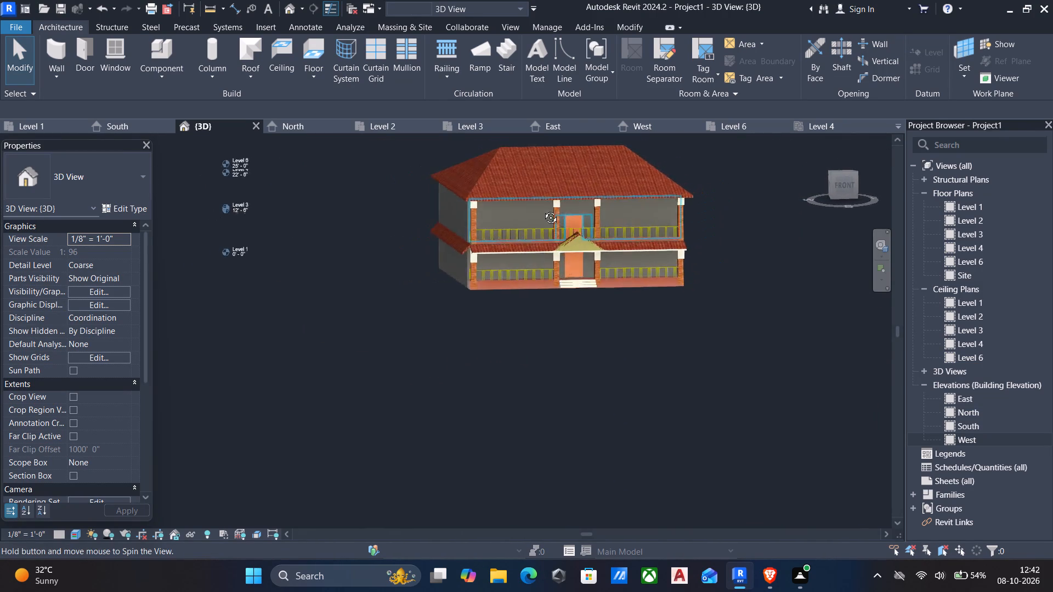
middle_click_drag(542, 209, 431, 212, "shift")
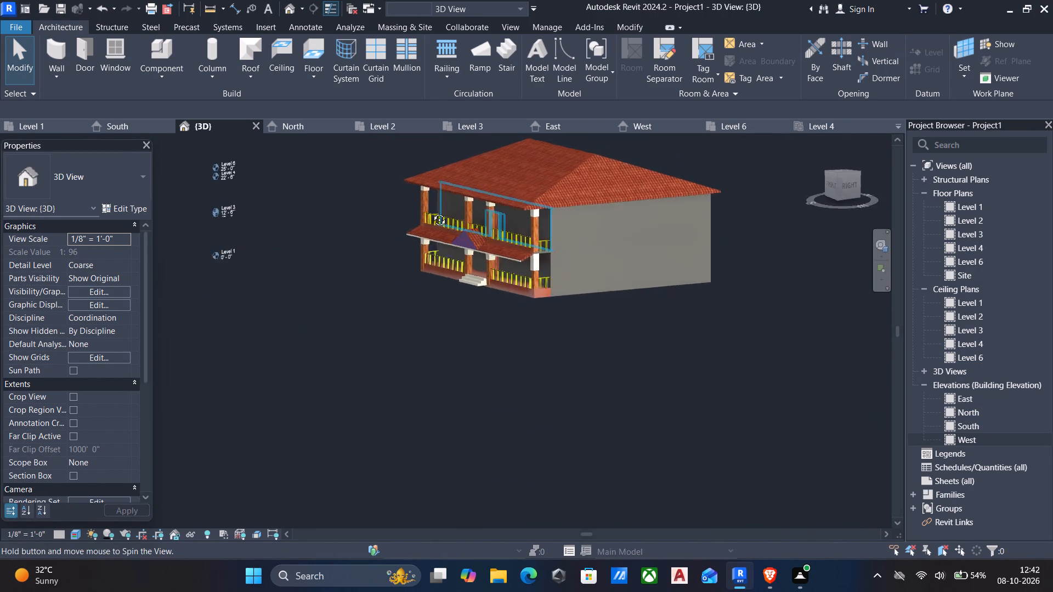
middle_click_drag(431, 212, 592, 172, "shift")
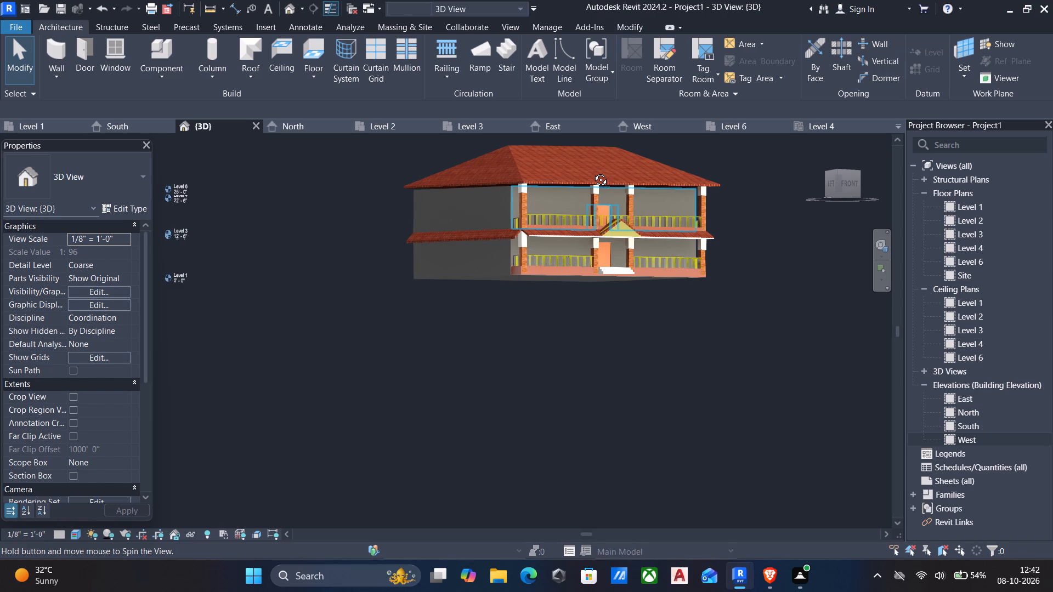
middle_click_drag(592, 172, 518, 201, "shift")
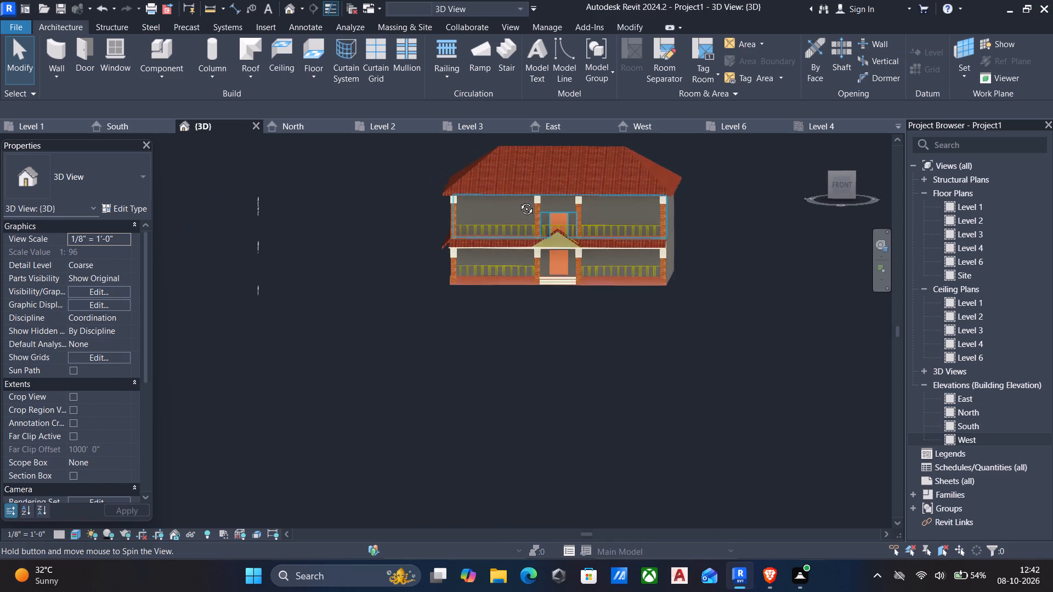
middle_click_drag(518, 201, 522, 201, "shift")
scroll(526, 209, "up", 1)
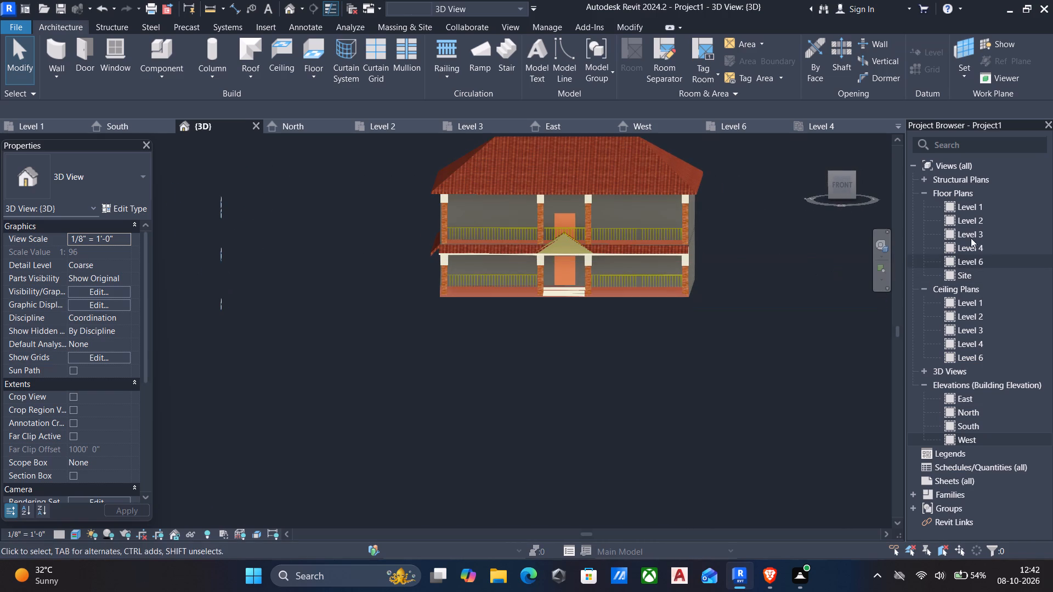
In the Level 1 floor plan, draw a Curtain Wall 1 segment about 3' long inside the front wall, just west of the entrance door.
double_click(982, 201)
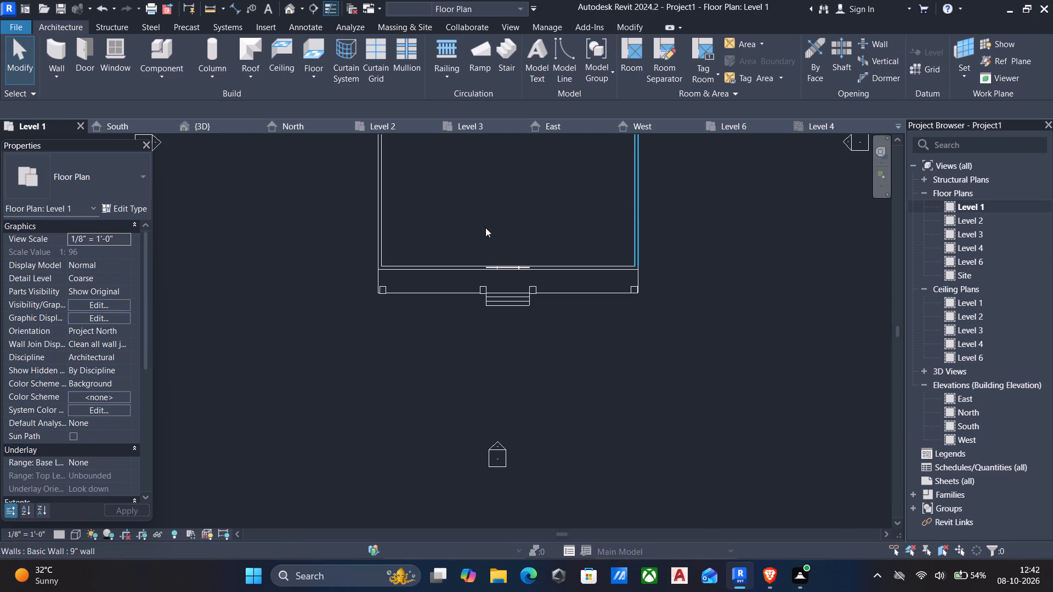
type("wa")
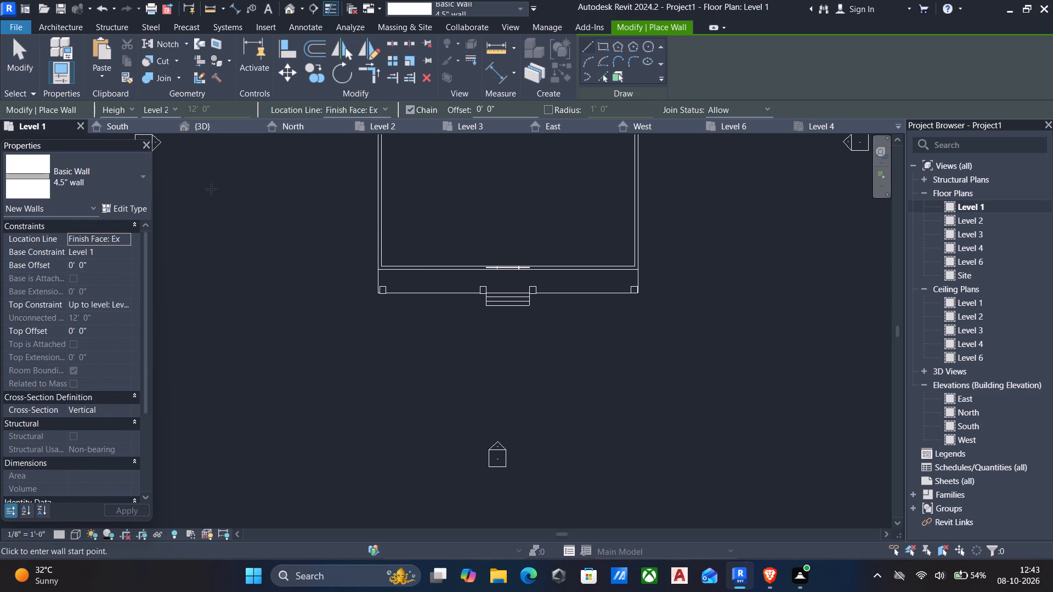
left_click(121, 182)
scroll(77, 317, "down", 13)
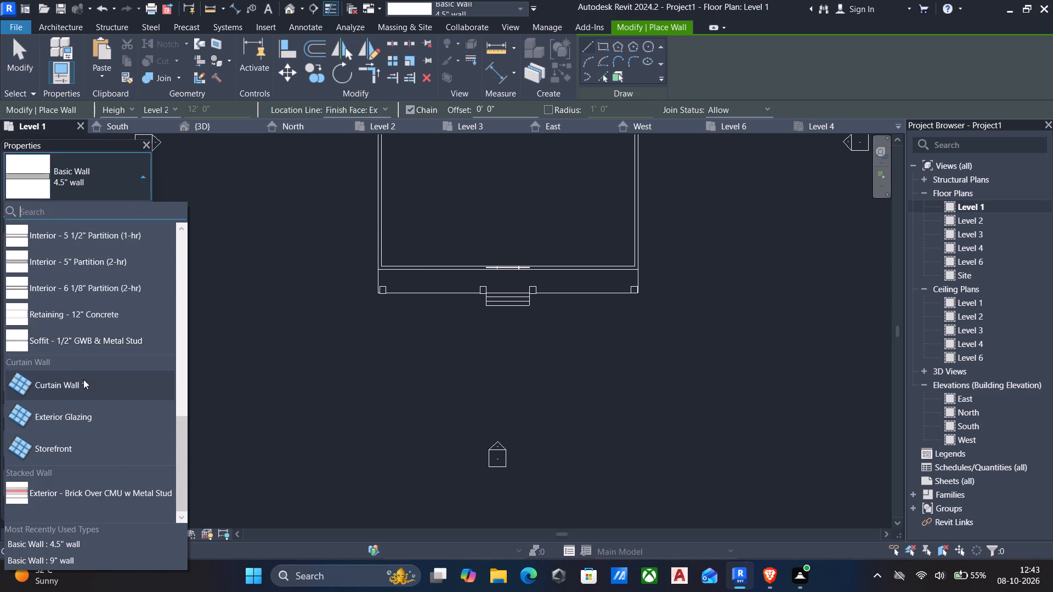
left_click(81, 383)
scroll(421, 285, "up", 5)
scroll(372, 264, "up", 5)
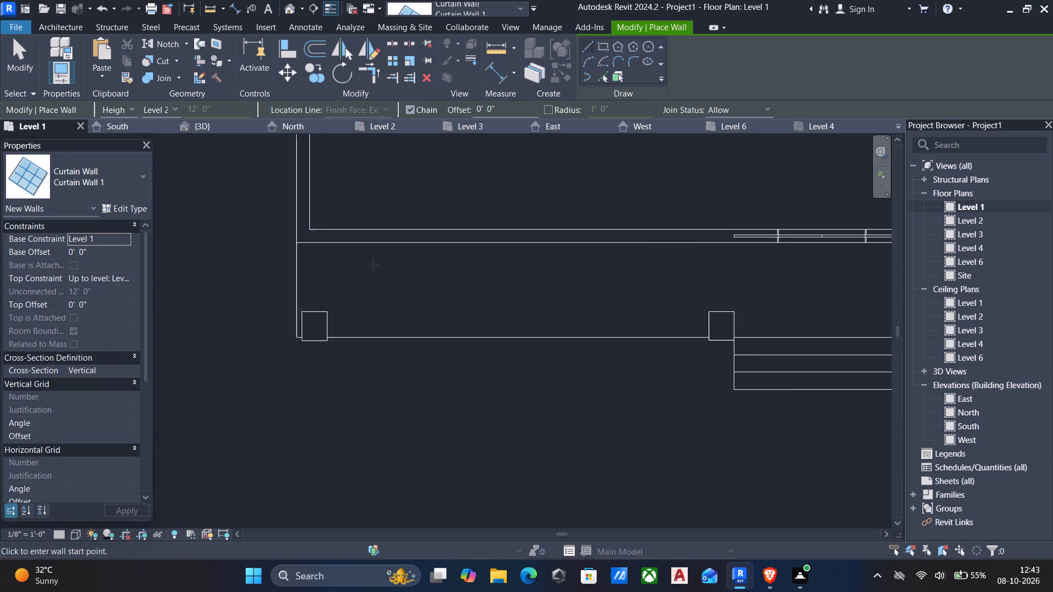
scroll(373, 265, "up", 1)
scroll(322, 235, "up", 3)
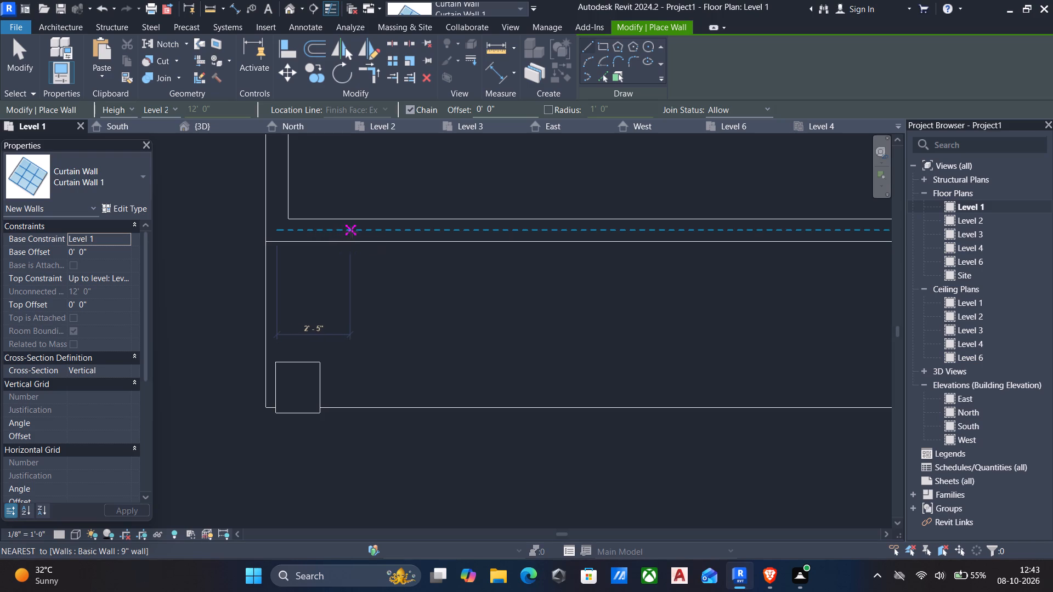
scroll(371, 245, "down", 6)
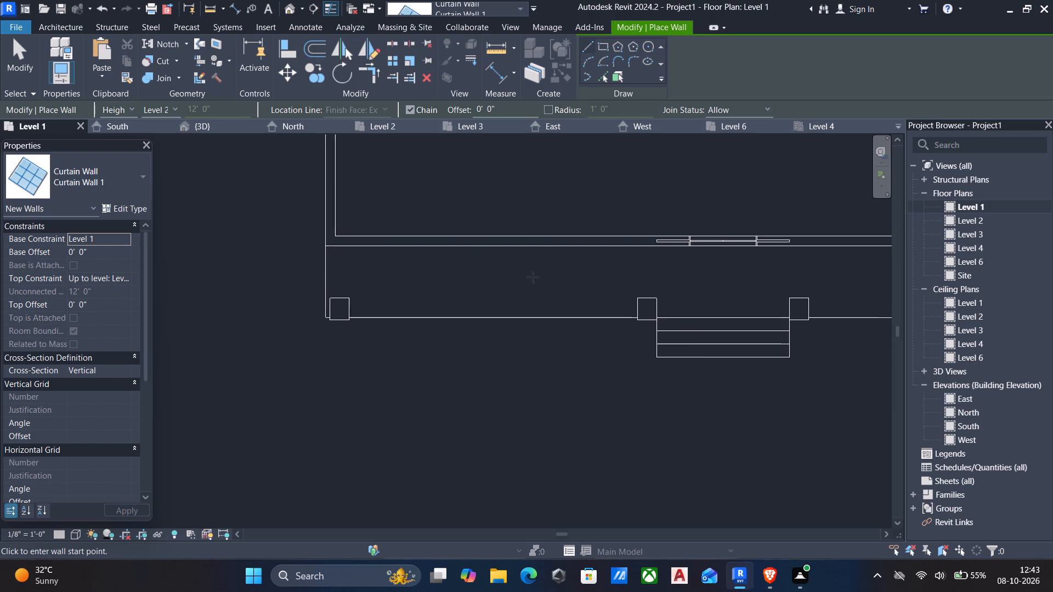
scroll(585, 256, "up", 4)
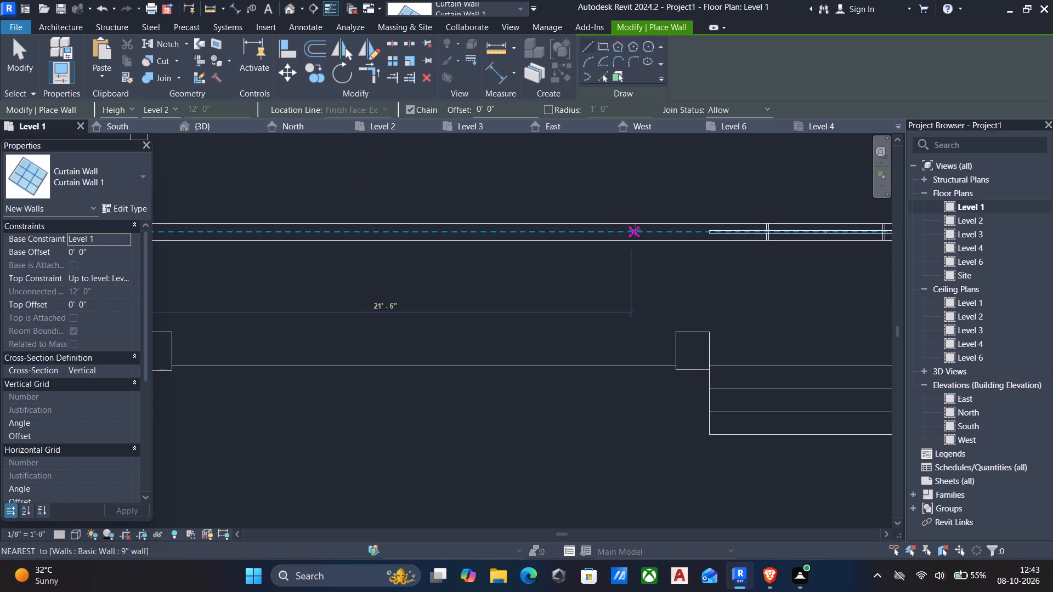
scroll(635, 230, "up", 4)
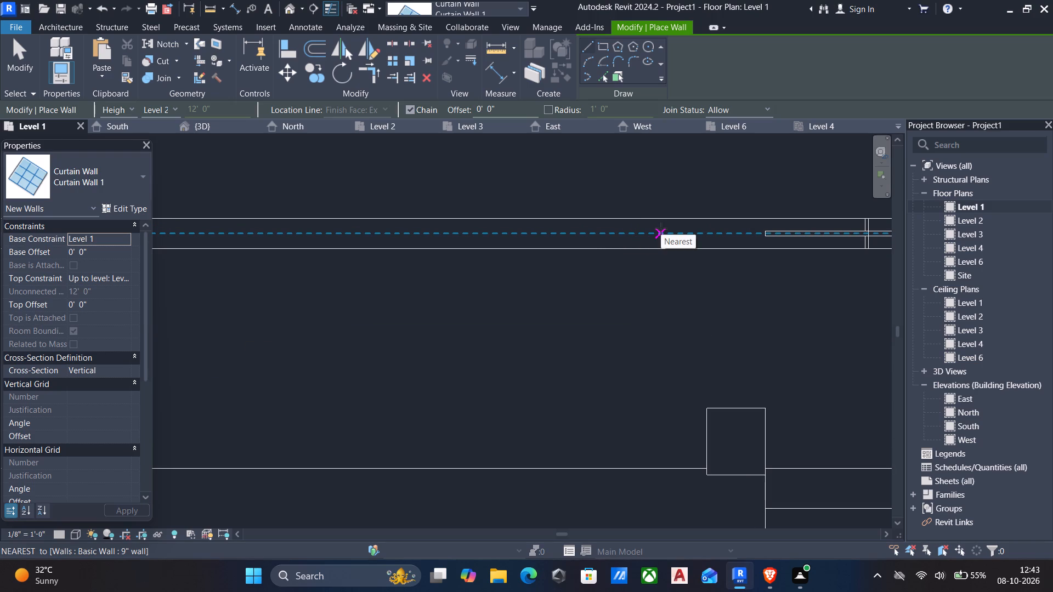
left_click(642, 231)
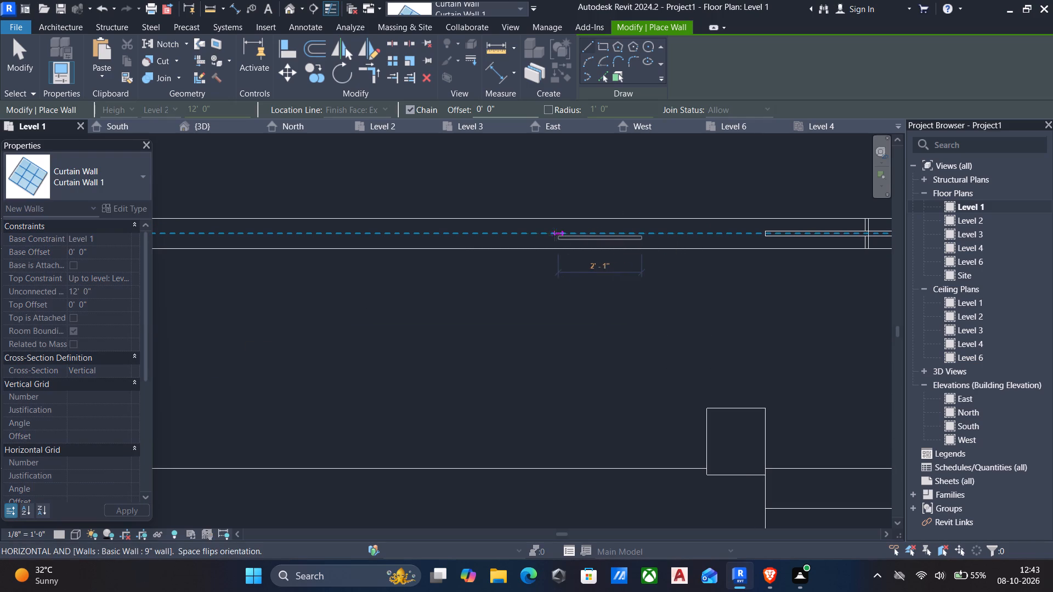
left_click(523, 234)
key("Escape")
Draw a second curtain wall segment about 6' long inside the front wall, about 4' from its west corner.
scroll(519, 239, "down", 4)
middle_click_drag(518, 249, 631, 259)
scroll(574, 265, "down", 1)
middle_click_drag(574, 265, 663, 298)
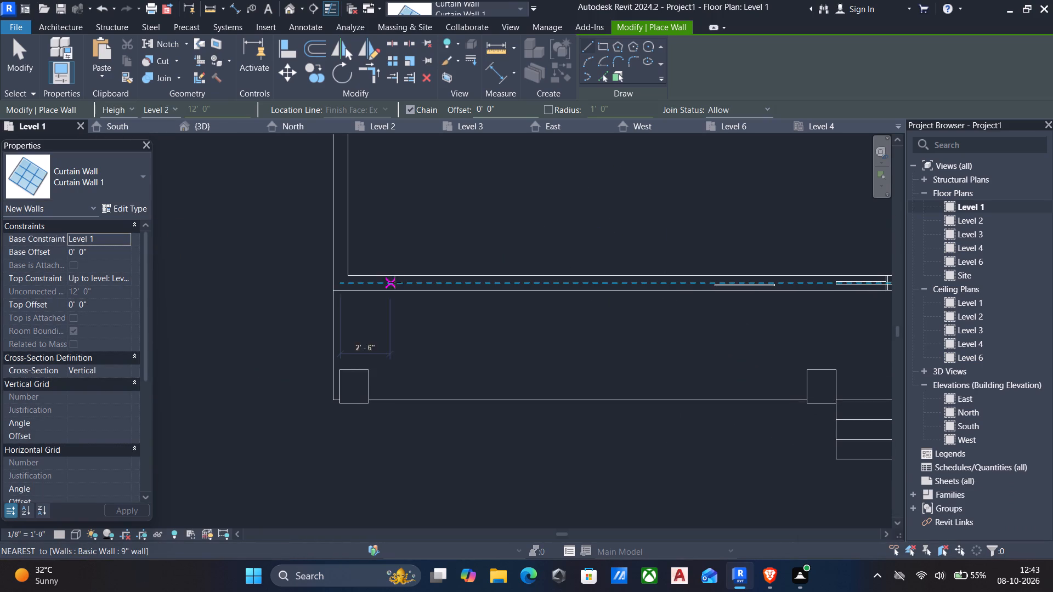
scroll(416, 282, "up", 2)
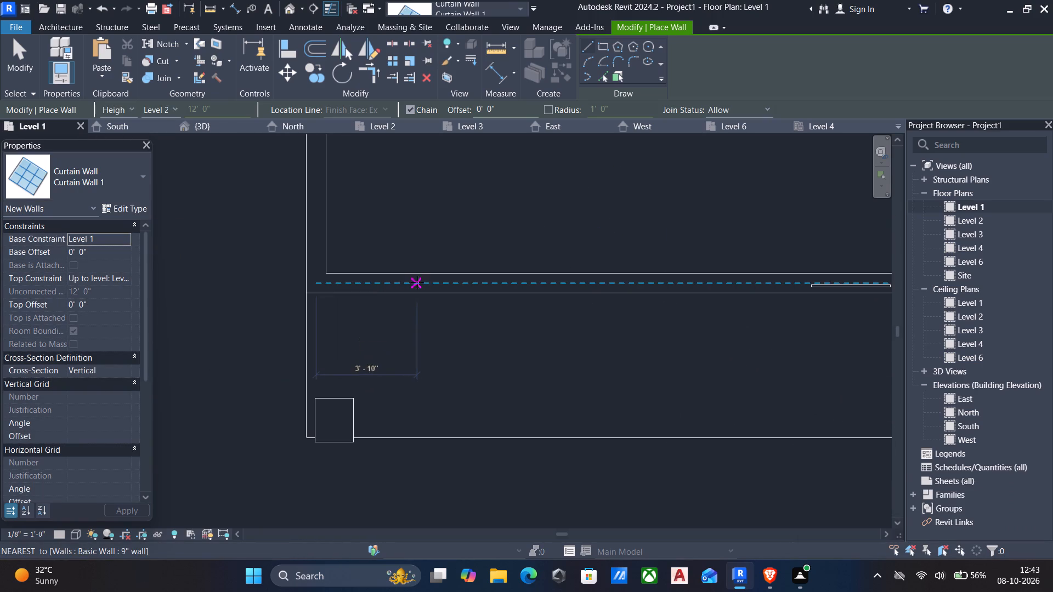
left_click(423, 283)
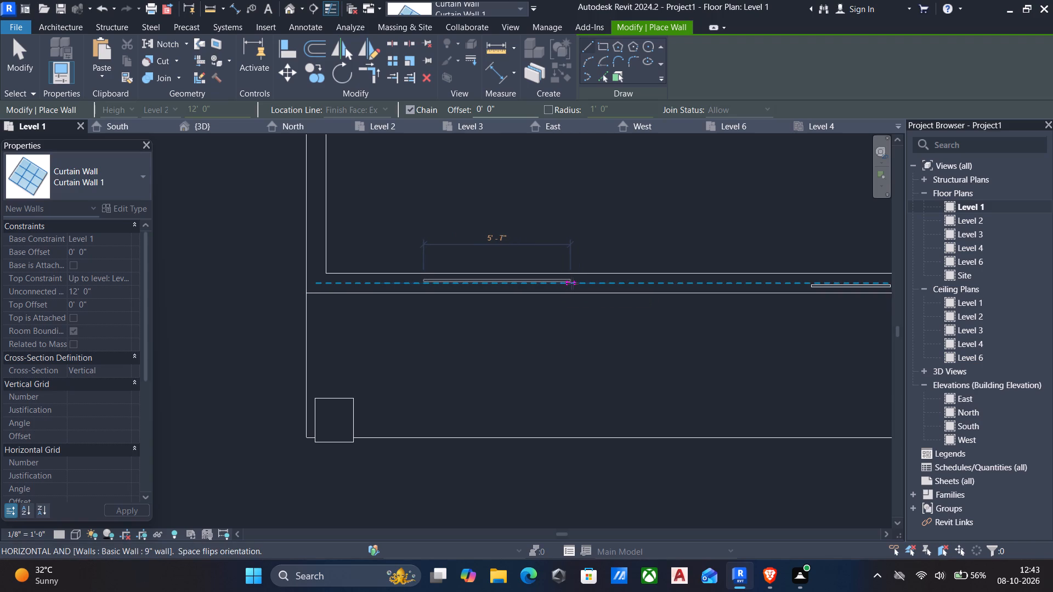
scroll(572, 283, "up", 3)
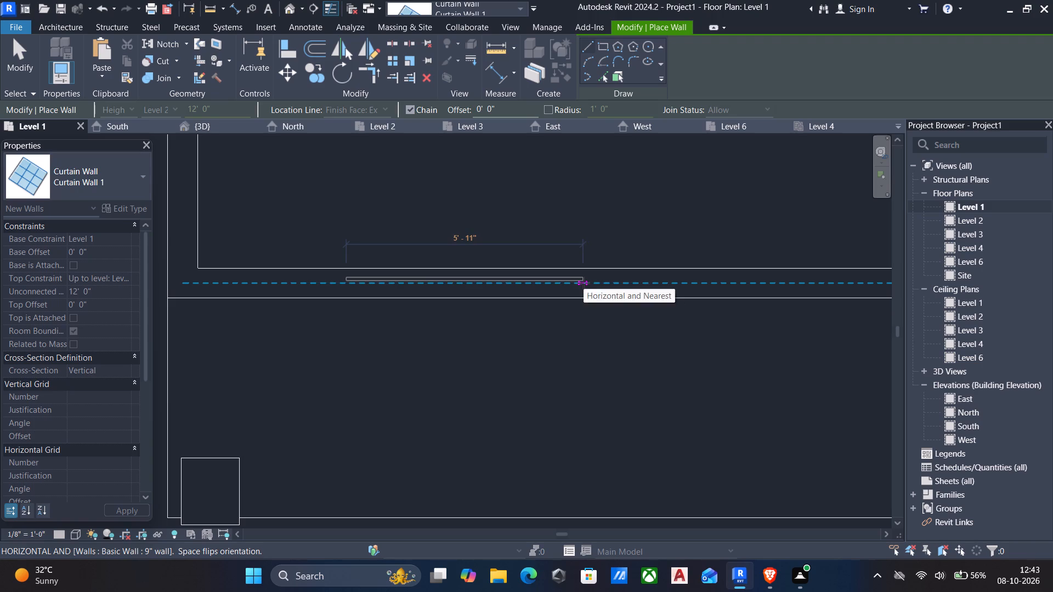
left_click(586, 283)
key("Escape")
Draw a 3' curtain wall segment inside the front wall, just east of the entrance door.
scroll(586, 283, "down", 5)
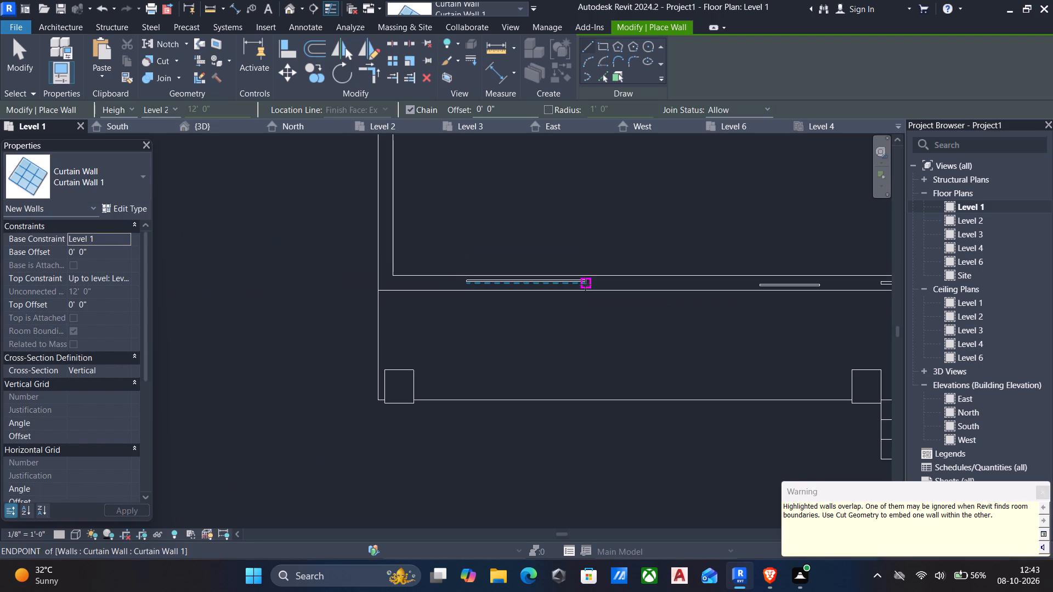
scroll(593, 289, "down", 6)
middle_click_drag(635, 296, 567, 306)
scroll(533, 306, "down", 5)
middle_click_drag(650, 328, 629, 333)
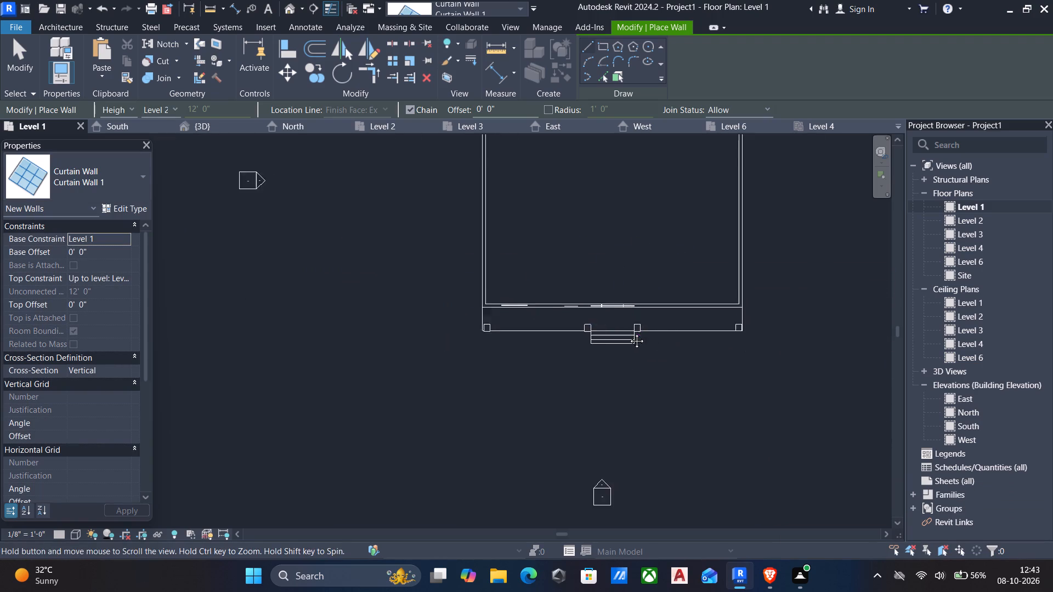
middle_click_drag(629, 333, 599, 332)
scroll(600, 332, "up", 4)
middle_click_drag(596, 334, 540, 332)
scroll(537, 324, "up", 3)
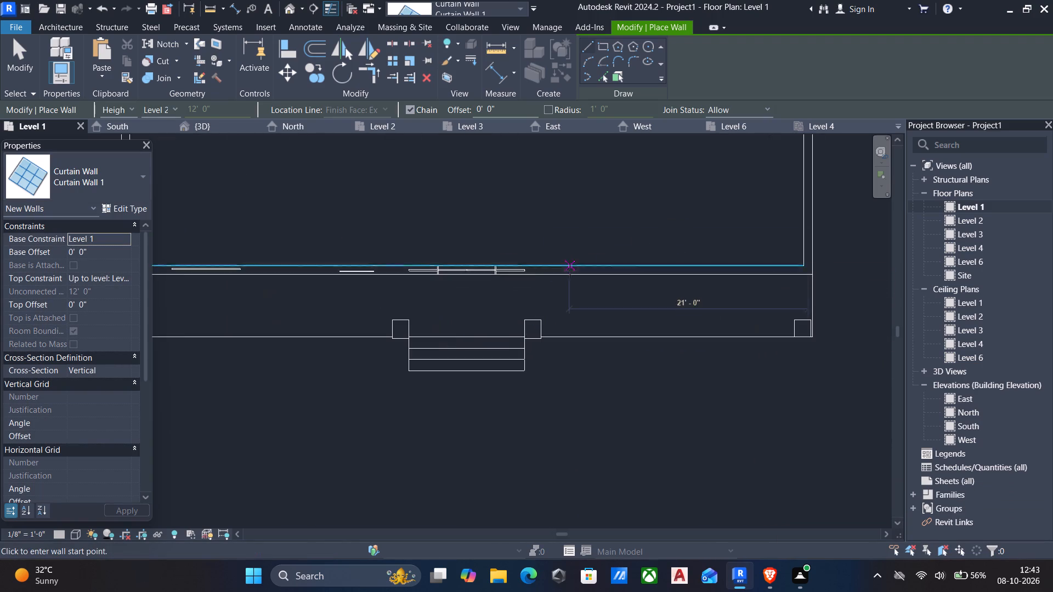
scroll(570, 275, "up", 5)
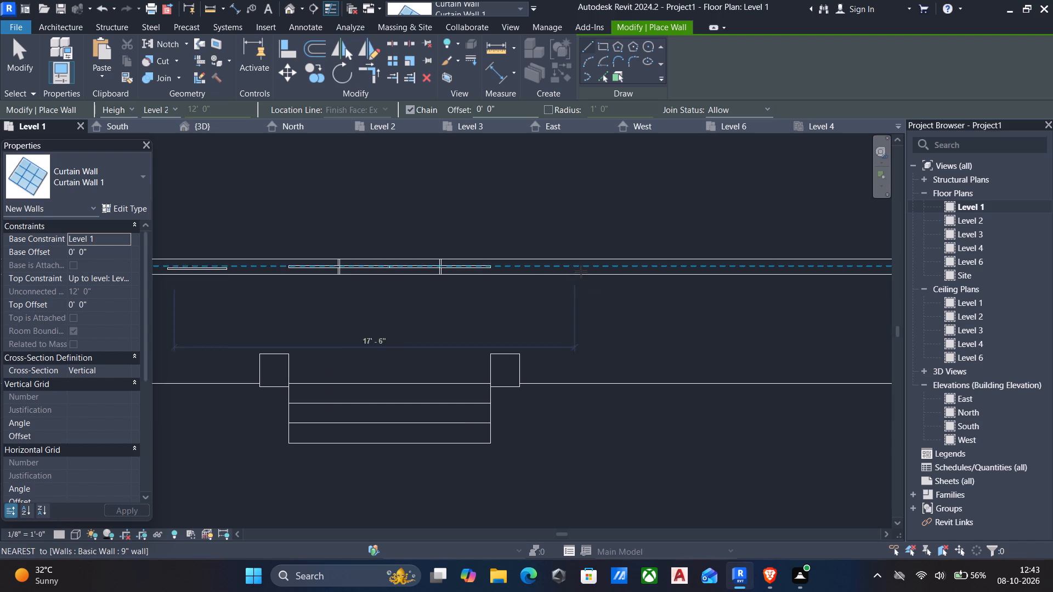
scroll(581, 271, "up", 1)
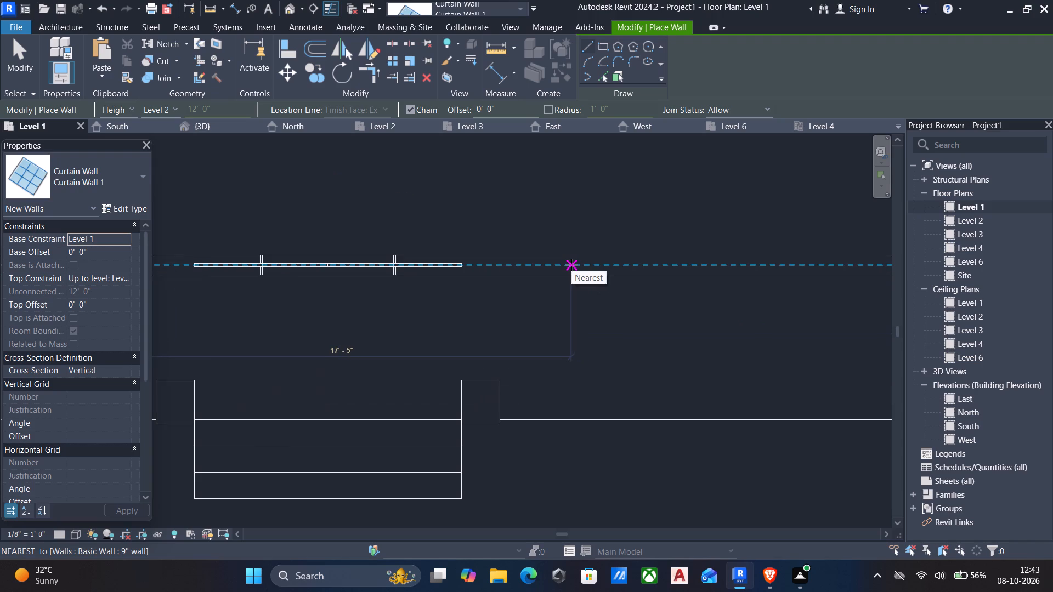
left_click(570, 265)
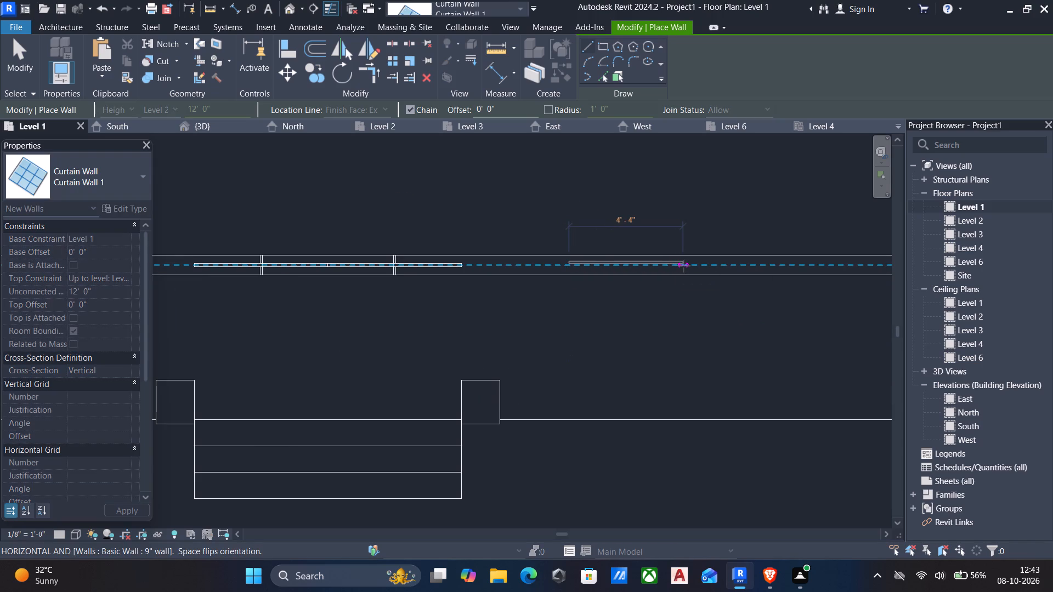
type("3'")
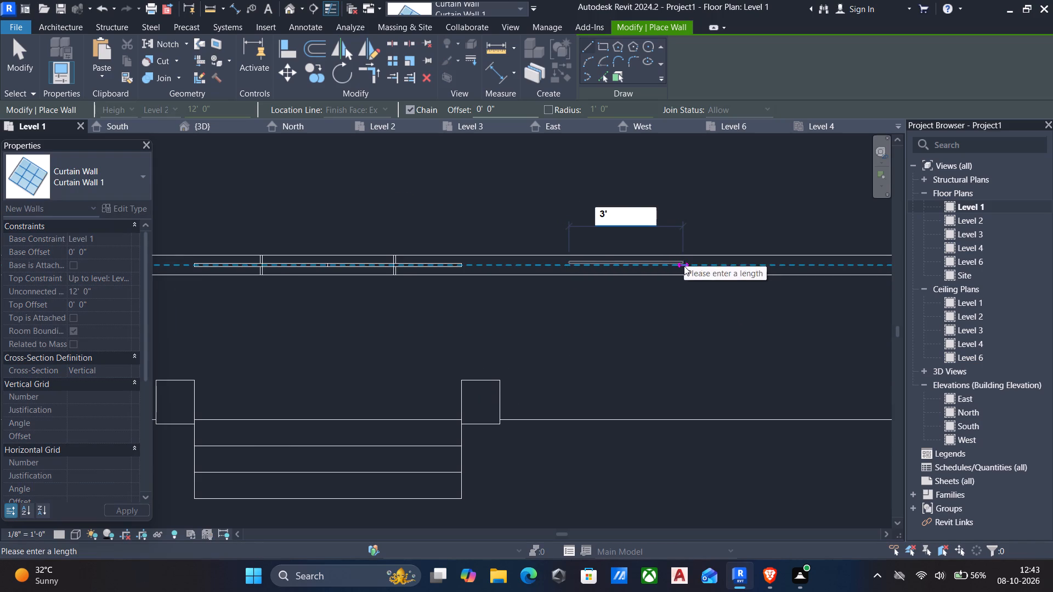
key("Return")
key("Escape")
Draw a 6' 0" curtain wall segment inside the front wall, starting 3' 6" from its east corner.
scroll(684, 266, "down", 3)
middle_click_drag(656, 276, 310, 298)
scroll(310, 298, "down", 1)
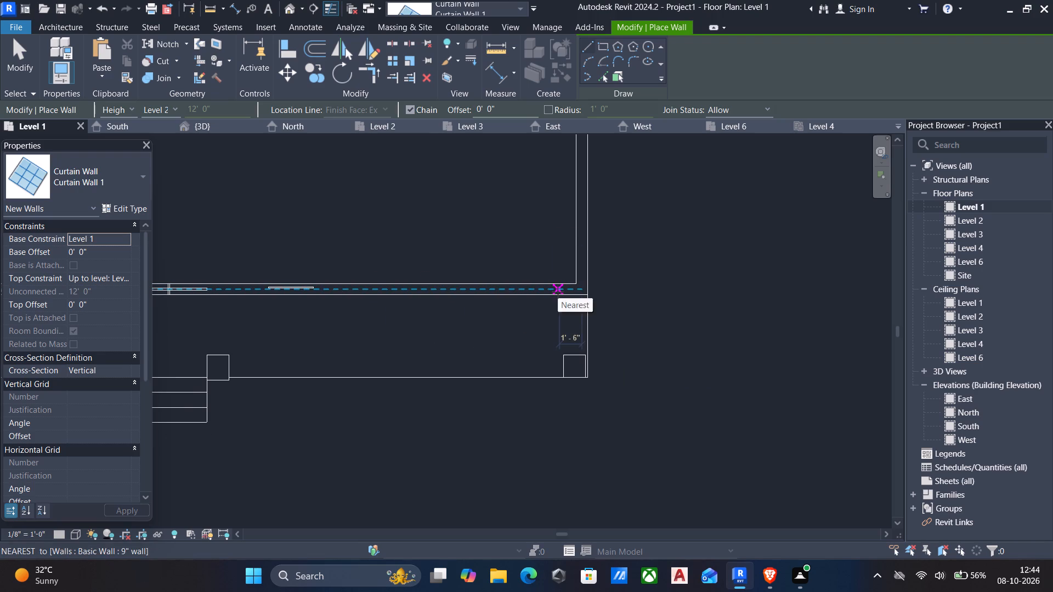
left_click(529, 293)
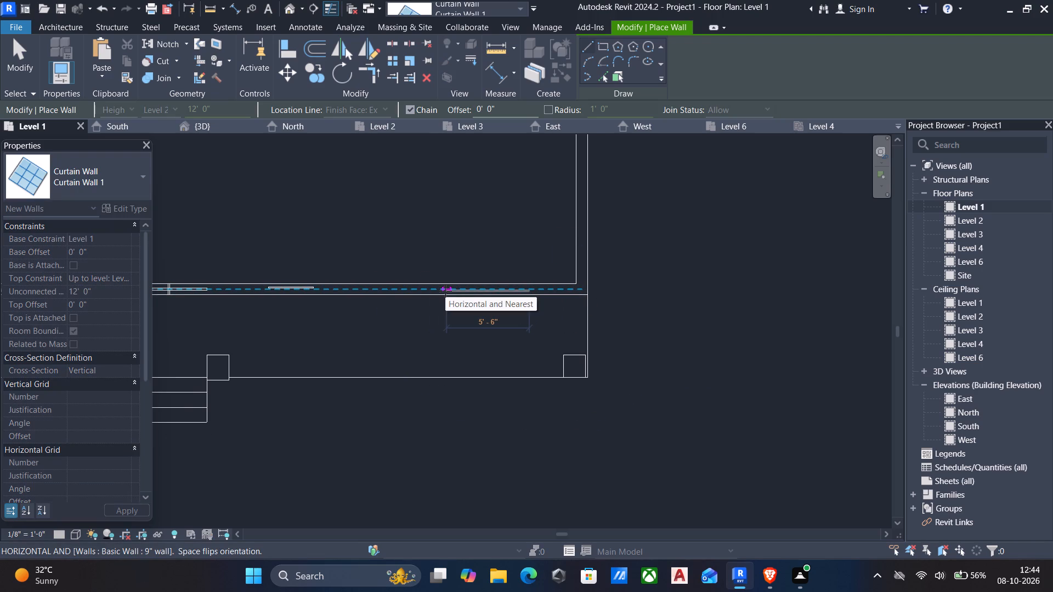
scroll(463, 291, "up", 4)
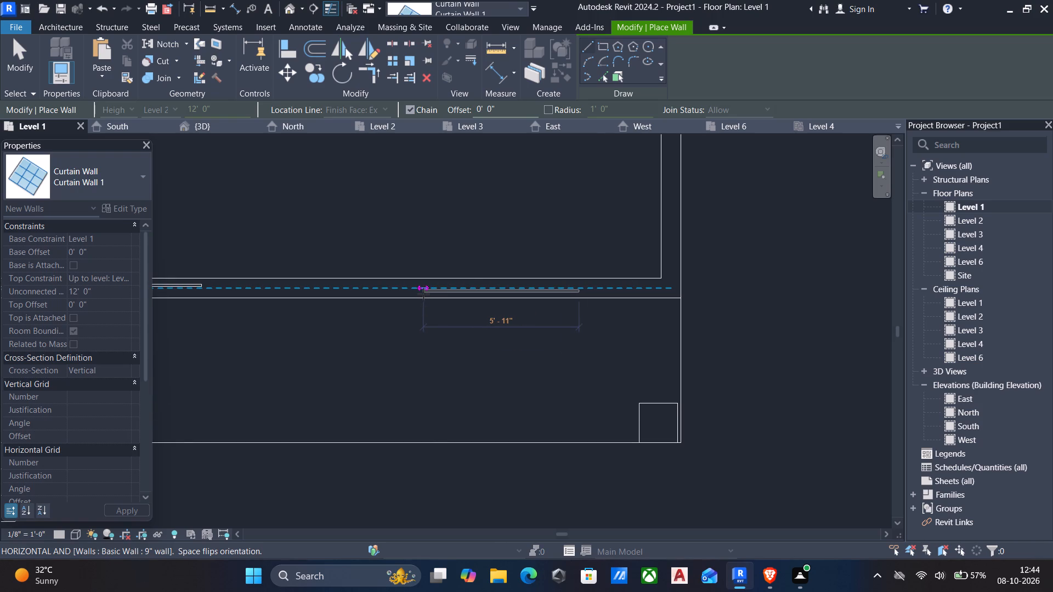
left_click(420, 294)
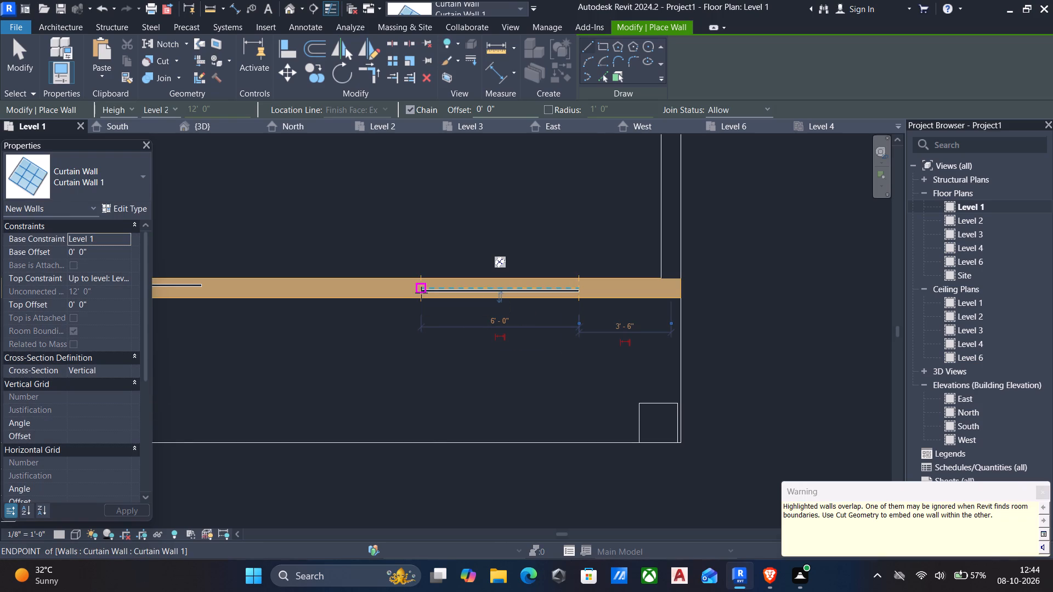
key("Escape")
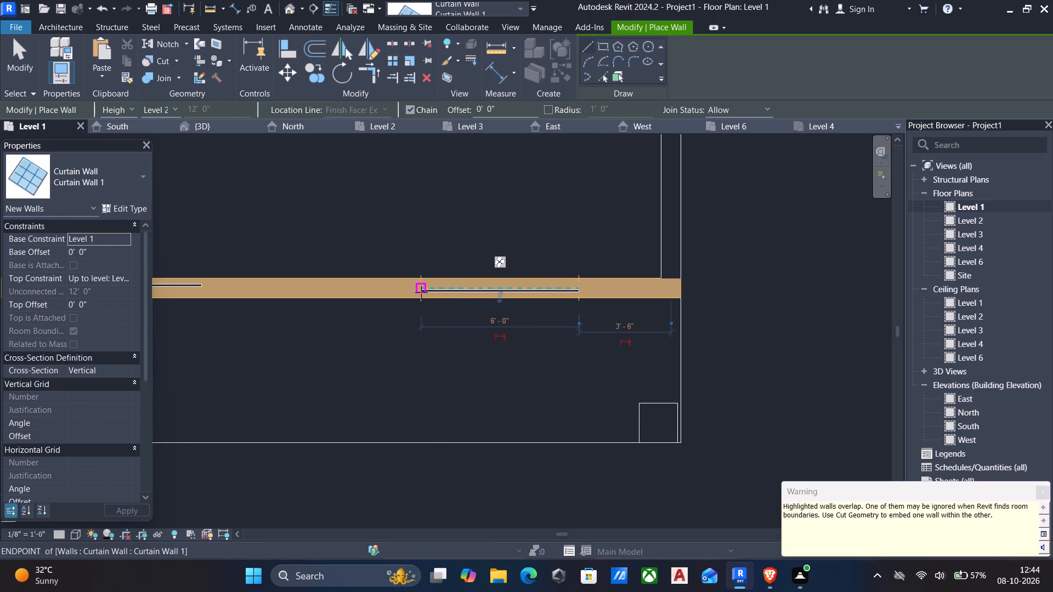
Cut the front 9" wall with the two curtain wall segments east of the entrance door.
scroll(421, 292, "down", 5)
middle_click(421, 292)
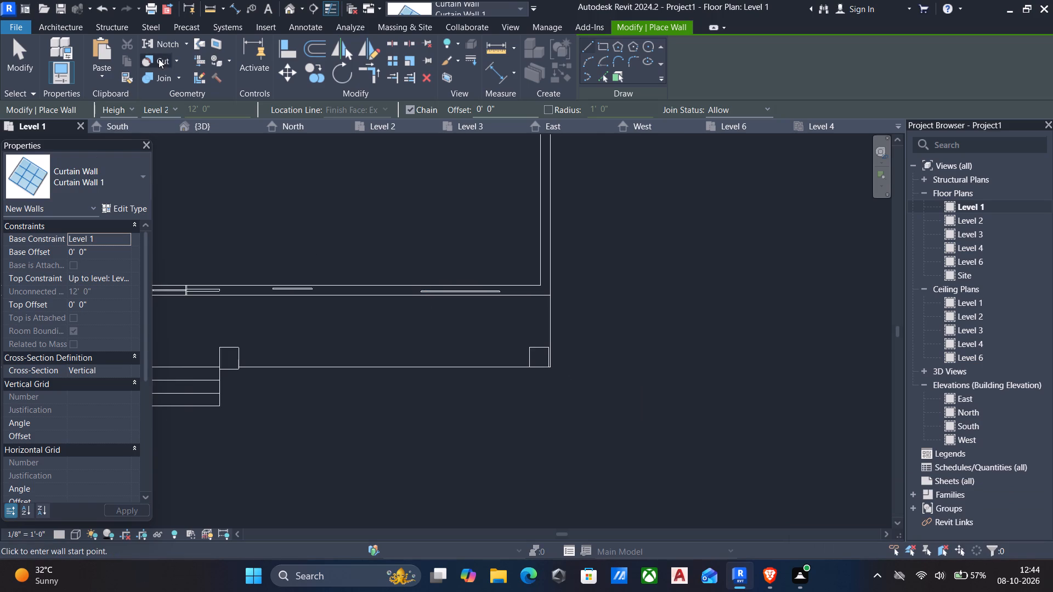
left_click(155, 62)
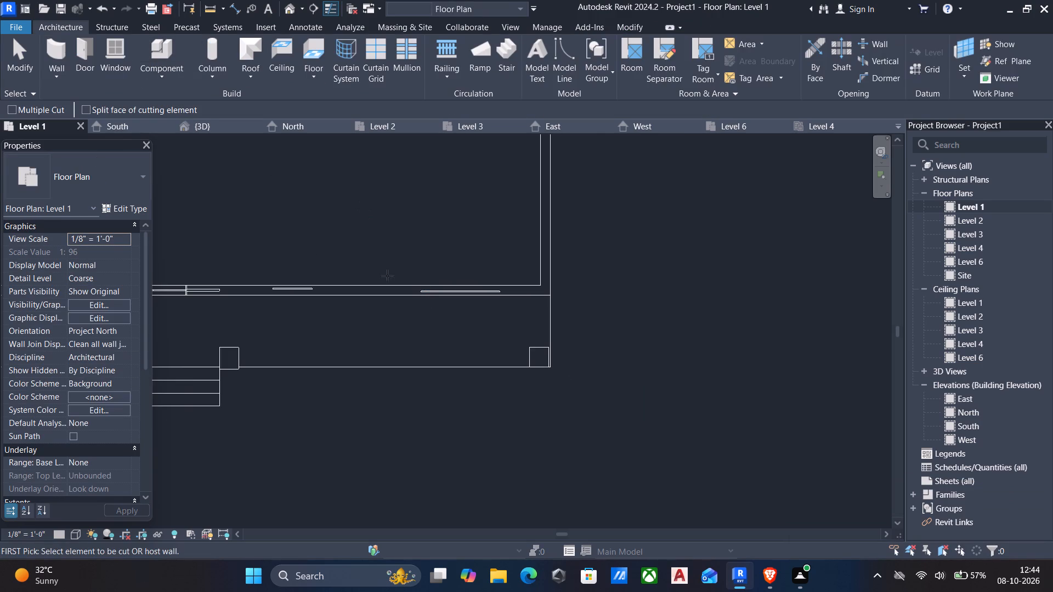
left_click(387, 281)
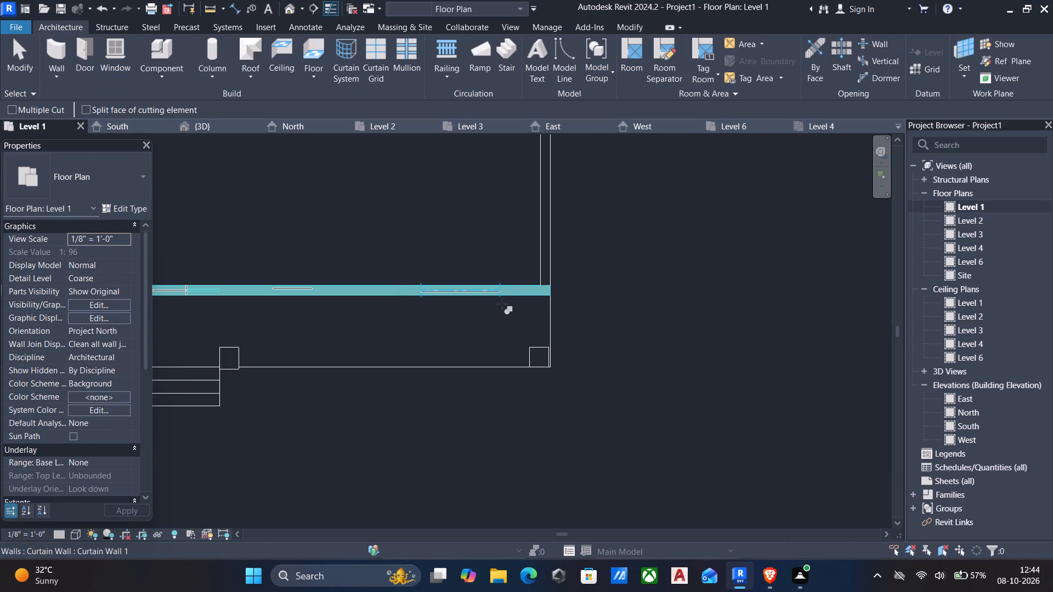
scroll(486, 294, "up", 4)
left_click(484, 289)
scroll(475, 332, "down", 4)
middle_click_drag(475, 333, 710, 335)
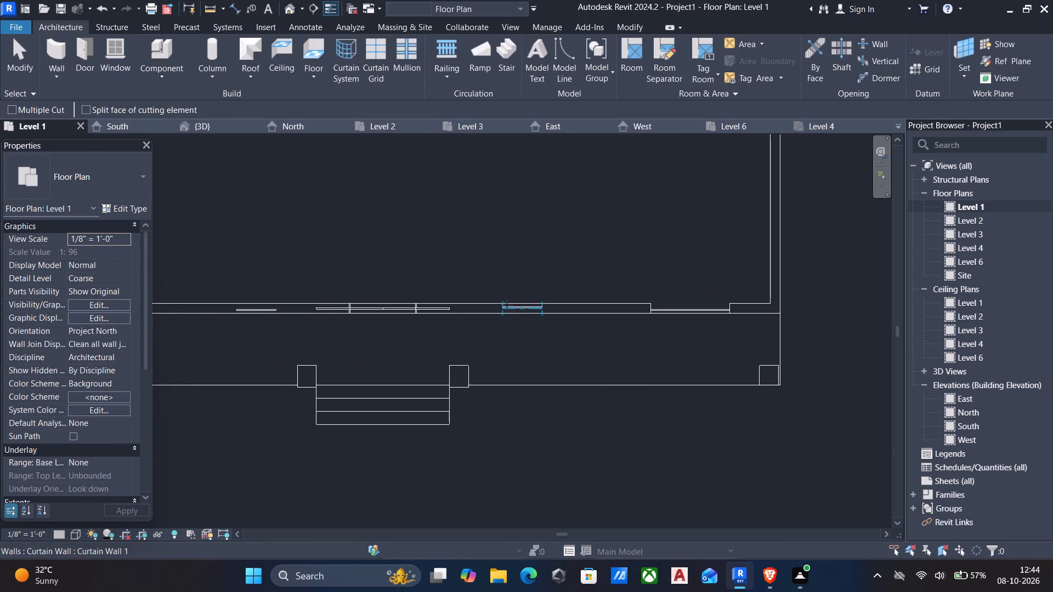
scroll(506, 304, "up", 4)
left_click(605, 303)
left_click(538, 309)
scroll(536, 312, "down", 3)
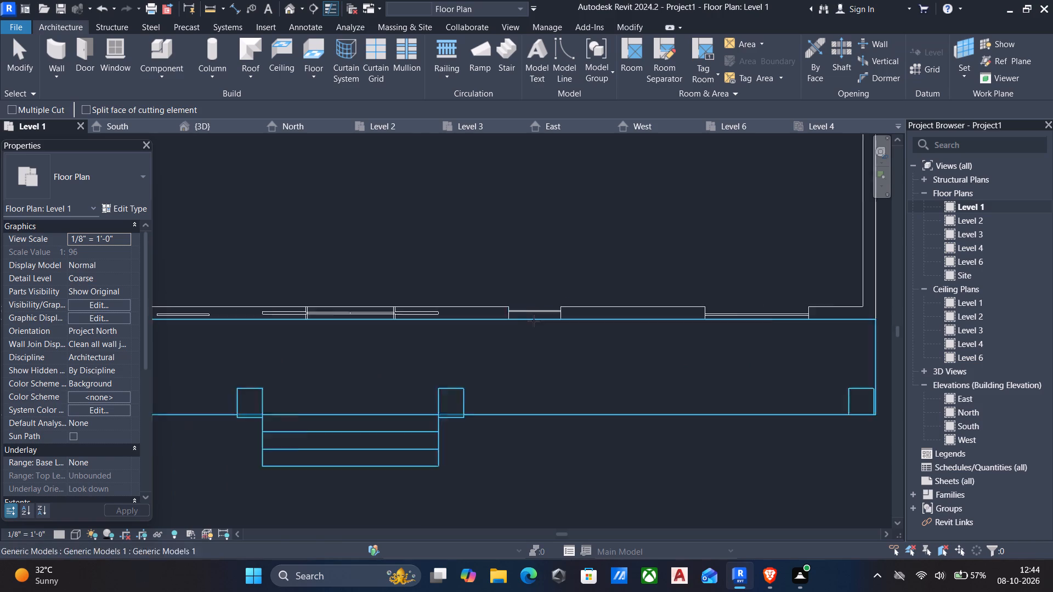
Cut the front 9" wall with the two curtain wall segments west of the entrance door.
middle_click_drag(534, 321, 663, 334)
scroll(443, 304, "up", 3)
left_click(263, 330)
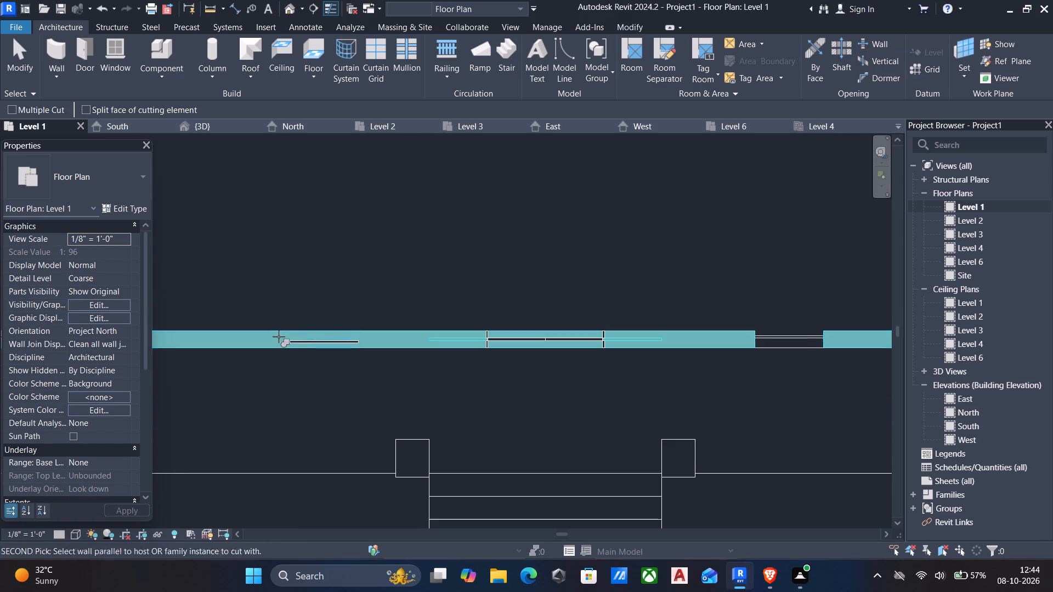
left_click(308, 334)
scroll(310, 351, "down", 4)
middle_click_drag(324, 366, 633, 374)
scroll(502, 352, "up", 3)
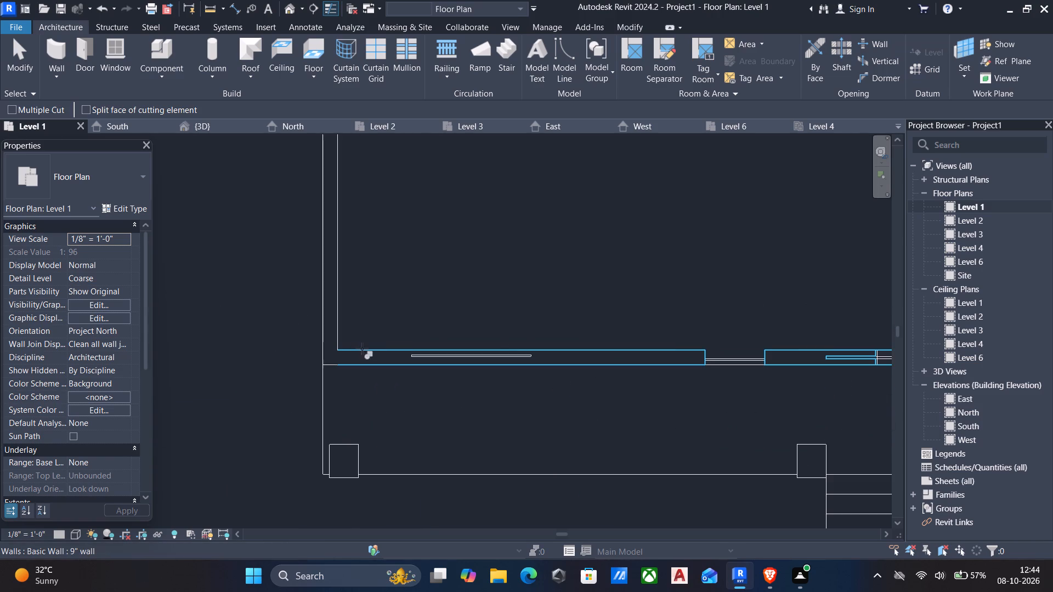
left_click(362, 349)
left_click(473, 355)
scroll(464, 372, "down", 4)
middle_click_drag(461, 377, 415, 384)
scroll(437, 377, "down", 4)
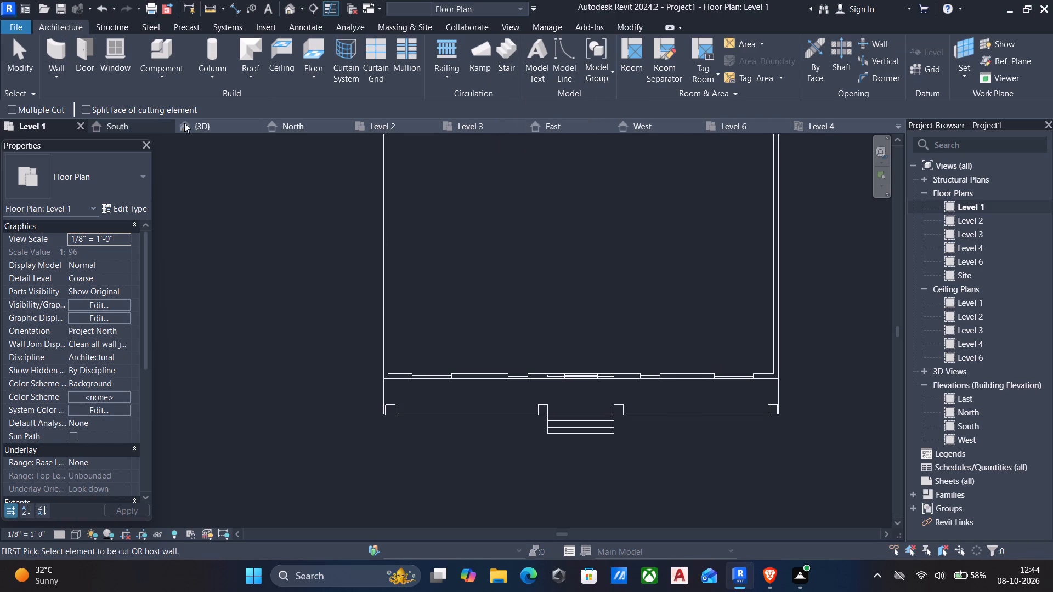
Leave the cut command and examine the embedded curtain walls behind the ground-floor porch in the 3D view.
left_click(205, 128)
scroll(433, 217, "down", 5)
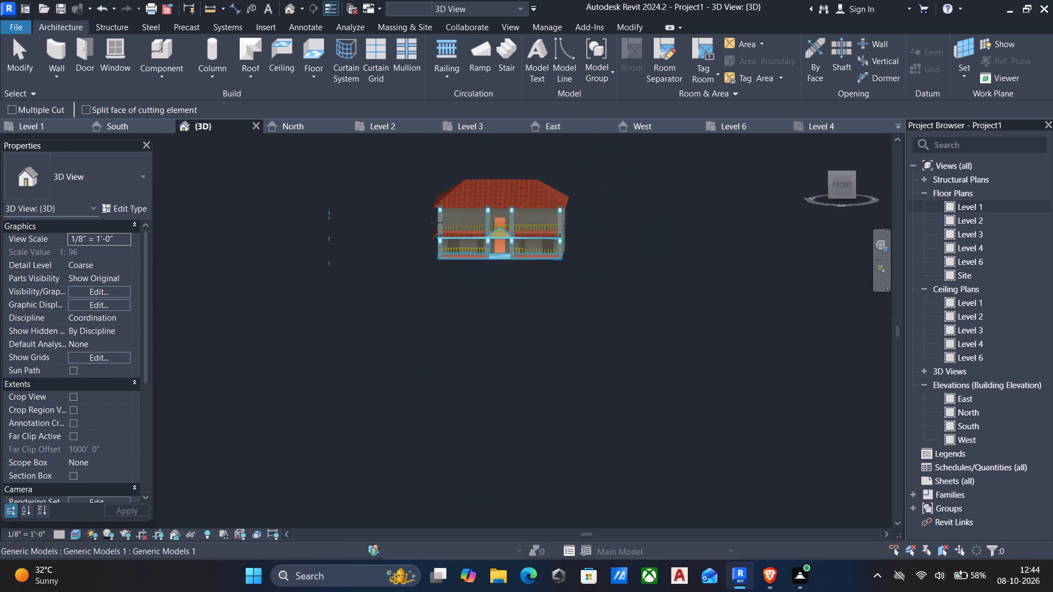
middle_click_drag(437, 223, 355, 250)
scroll(371, 243, "up", 5)
key("Escape")
scroll(658, 271, "down", 4)
middle_click_drag(658, 271, 777, 234, "shift")
scroll(776, 234, "up", 6)
scroll(241, 267, "up", 5)
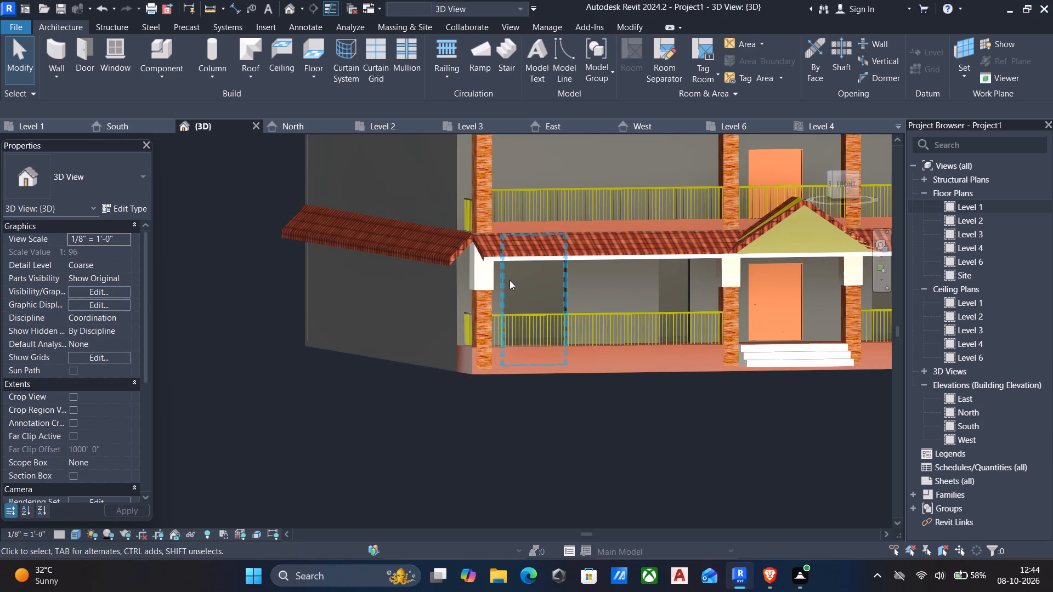
Shorten the westernmost ground-floor curtain wall, raising its base about 2' 9" and lowering its top about 3' 9".
left_click(509, 280)
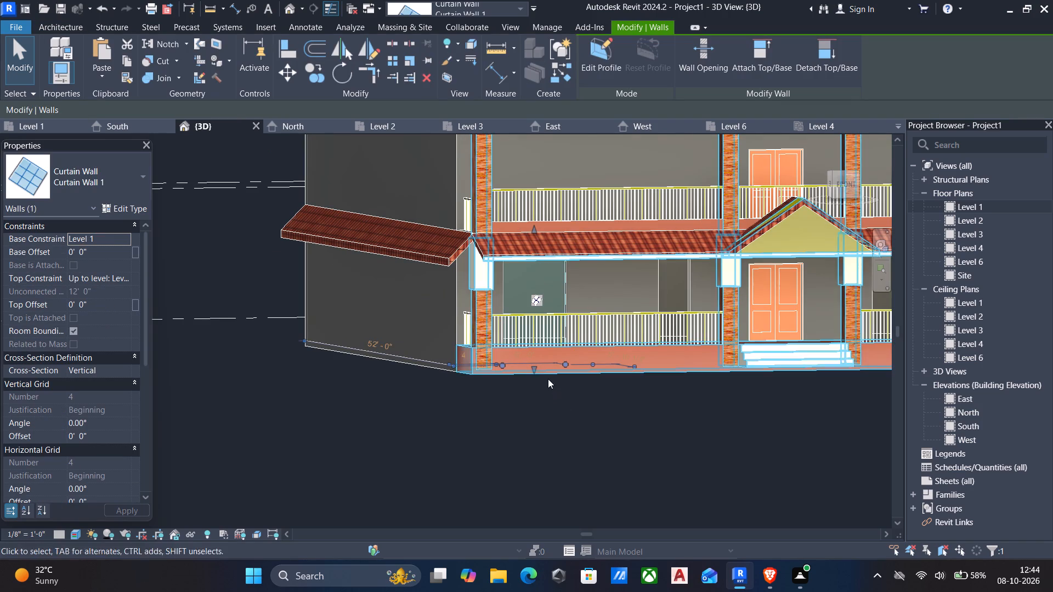
left_click_drag(535, 370, 526, 335)
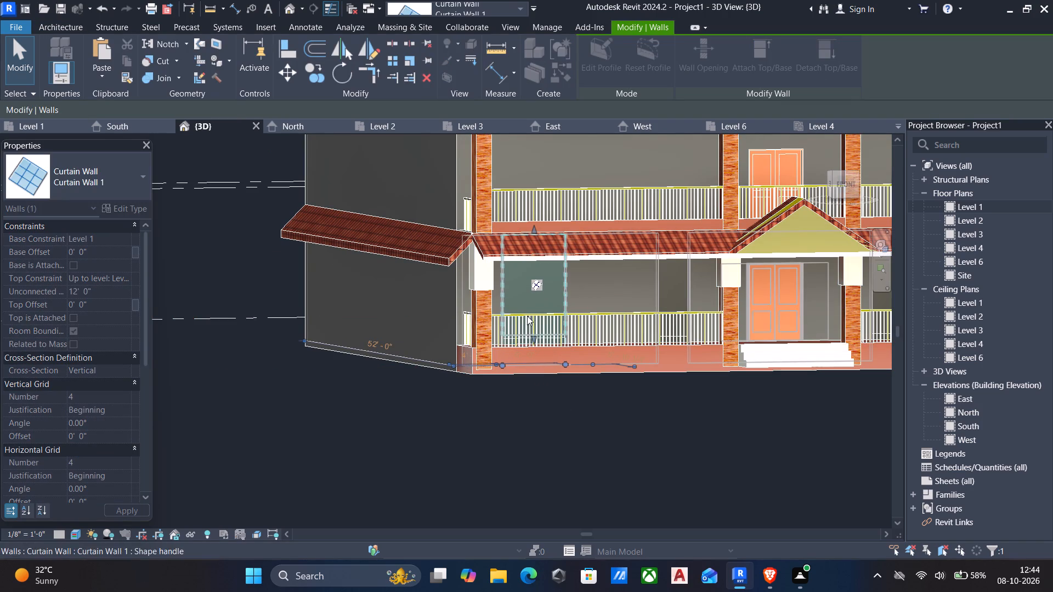
left_click_drag(529, 229, 535, 276)
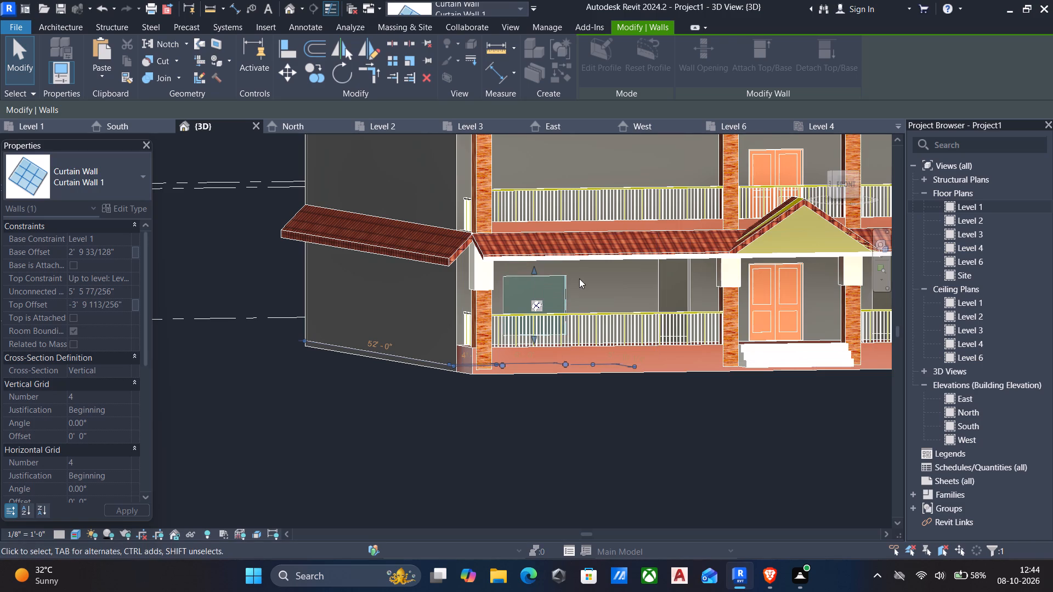
Set the base offset of the shortened westernmost curtain wall to 3' 6".
scroll(583, 278, "down", 1)
middle_click_drag(581, 279, 552, 287, "shift")
scroll(554, 287, "up", 3)
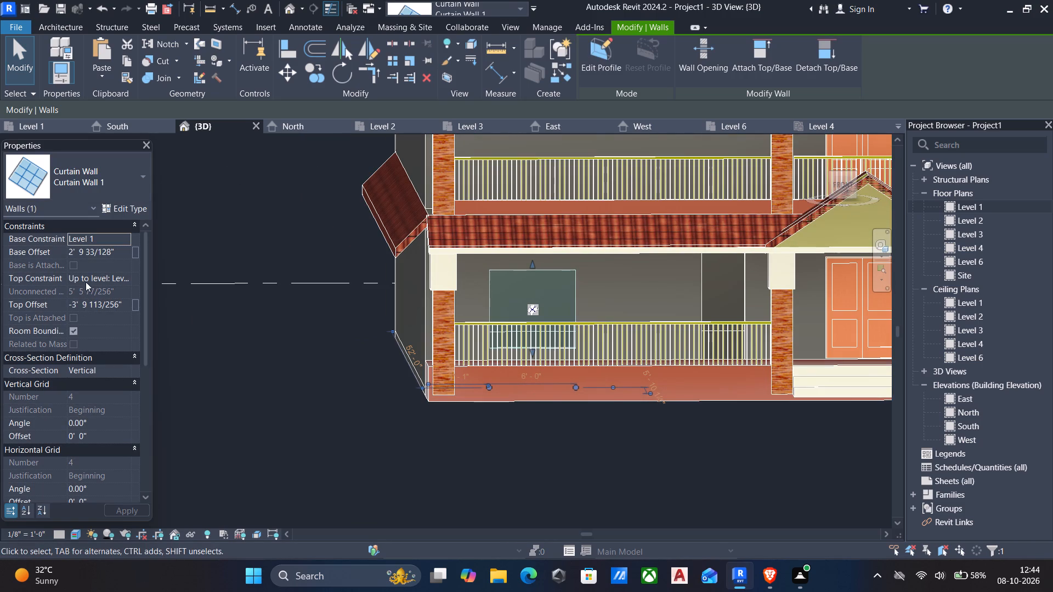
left_click(117, 247)
left_click_drag(117, 247, 15, 255)
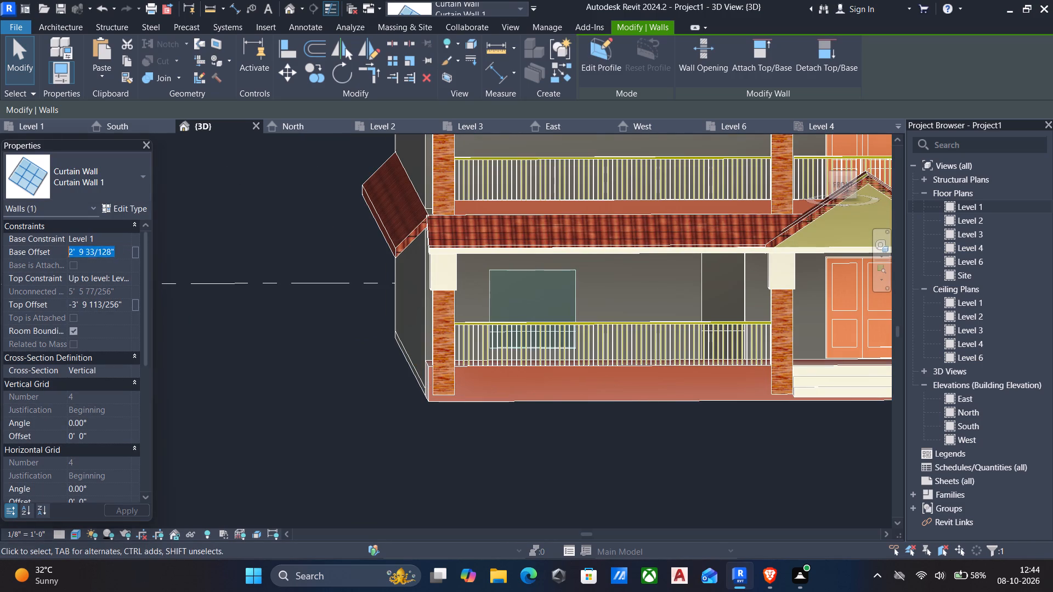
left_click_drag(15, 255, 0, 257)
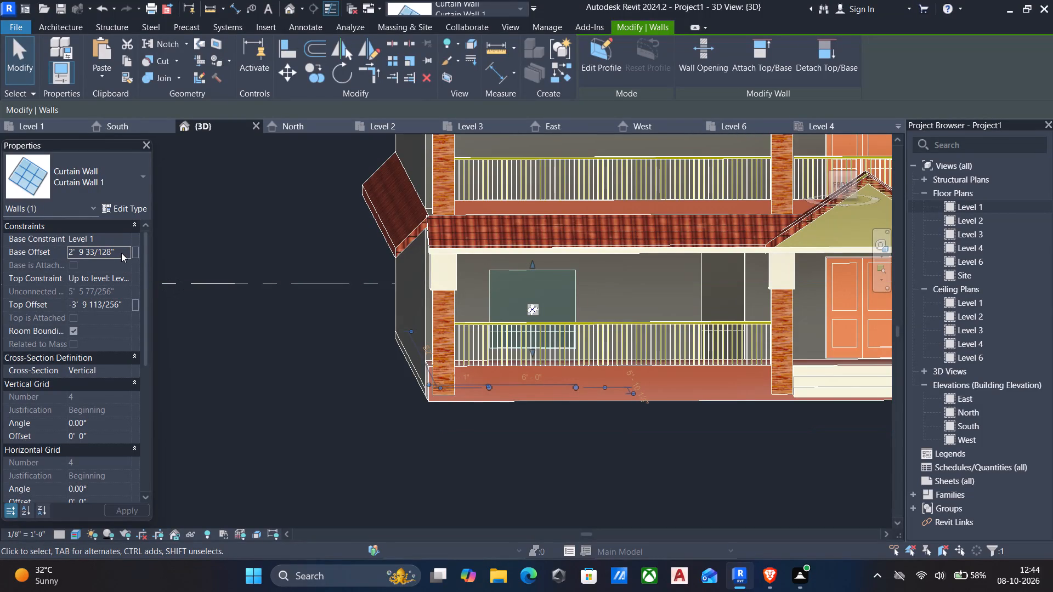
left_click(121, 253)
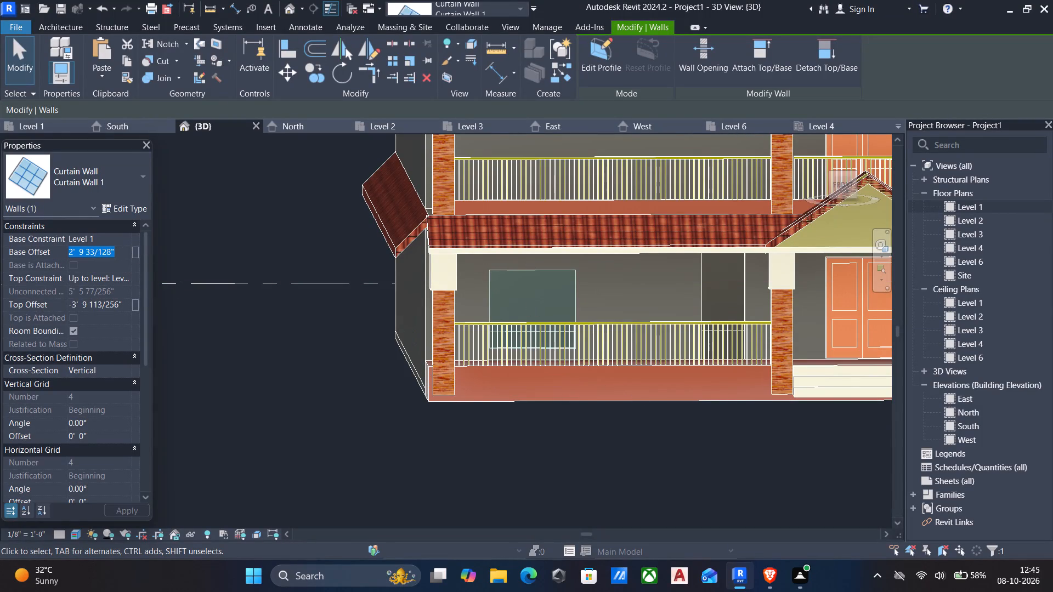
type("3'6\"")
key("Return")
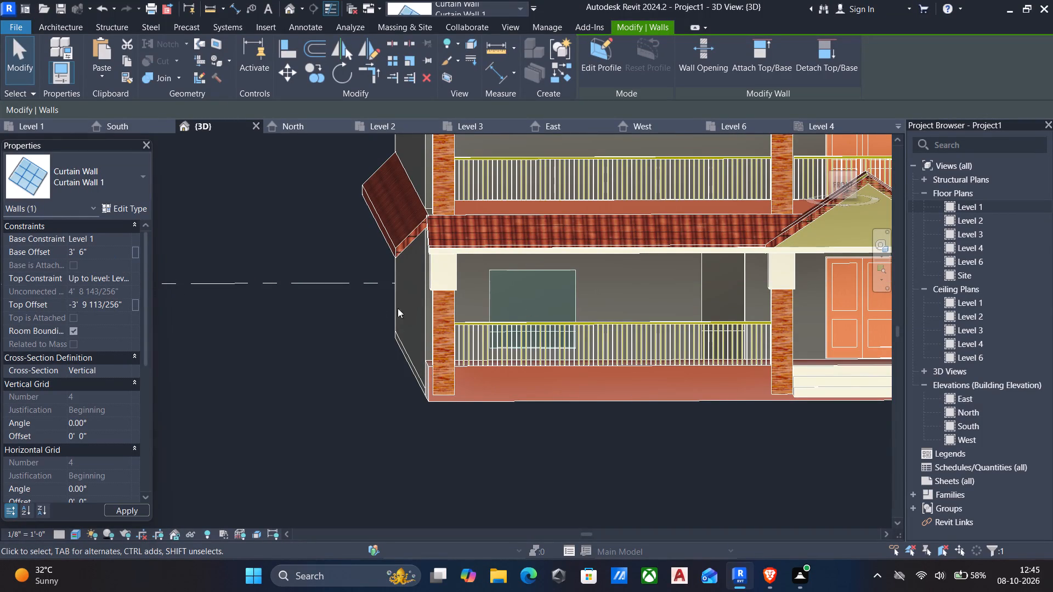
Start aligning the shortened curtain wall's top with the top edge of the ground-floor entrance door using Align.
scroll(516, 340, "down", 6)
middle_click_drag(508, 344, 378, 323)
scroll(384, 320, "up", 2)
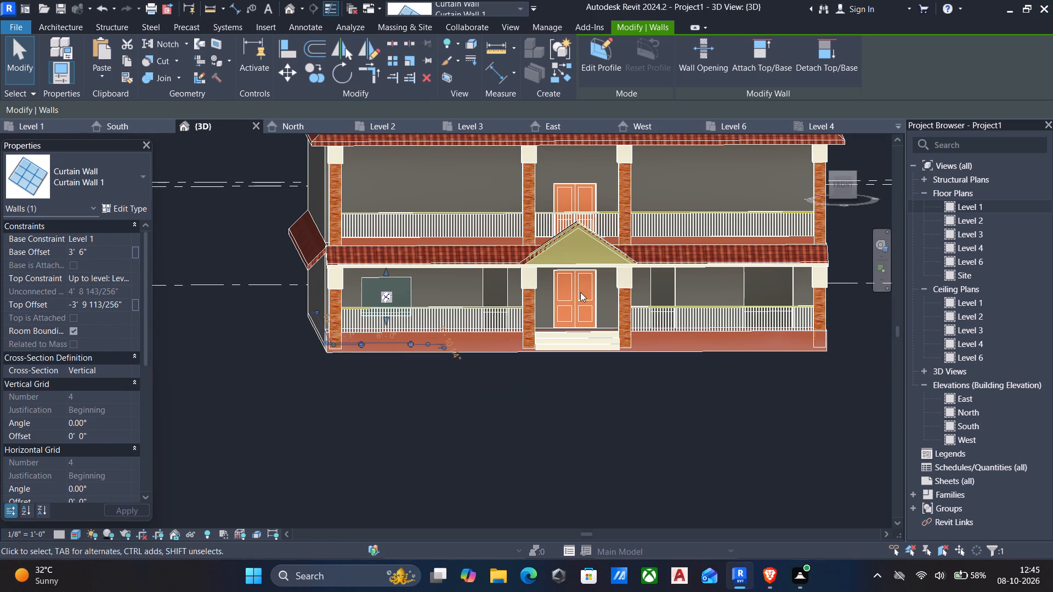
key("Escape")
type("al")
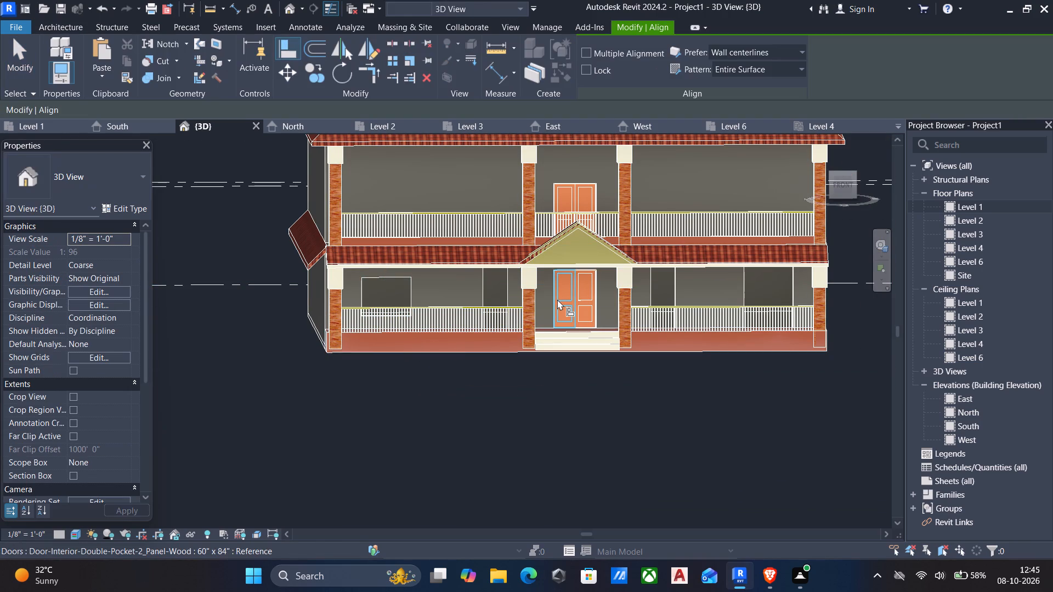
scroll(576, 272, "up", 8)
scroll(591, 289, "down", 3)
middle_click_drag(591, 289, 588, 277)
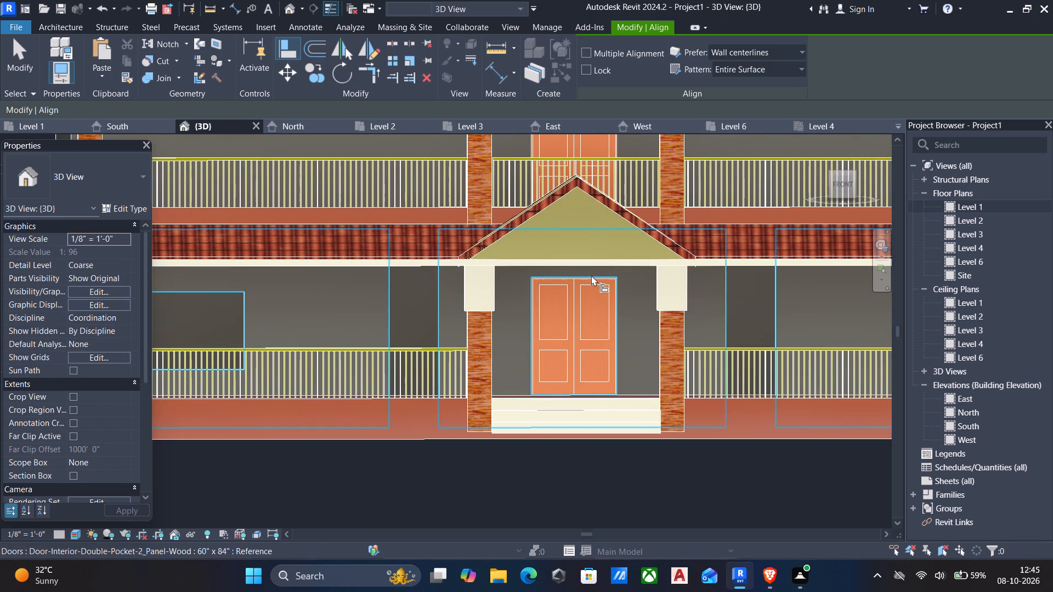
middle_click_drag(626, 303, 621, 303, "shift")
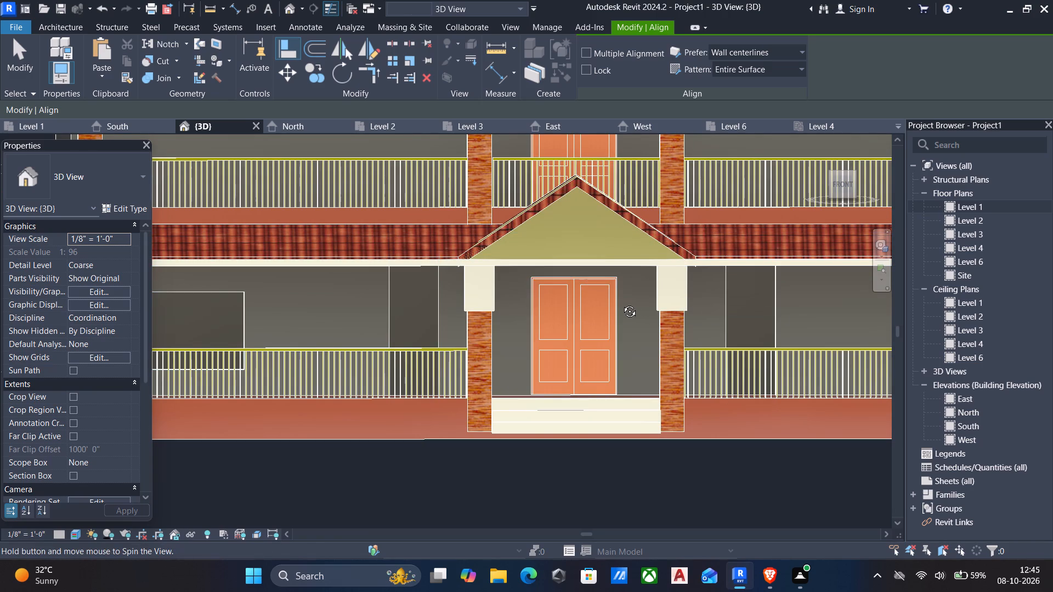
middle_click_drag(621, 303, 614, 269, "shift")
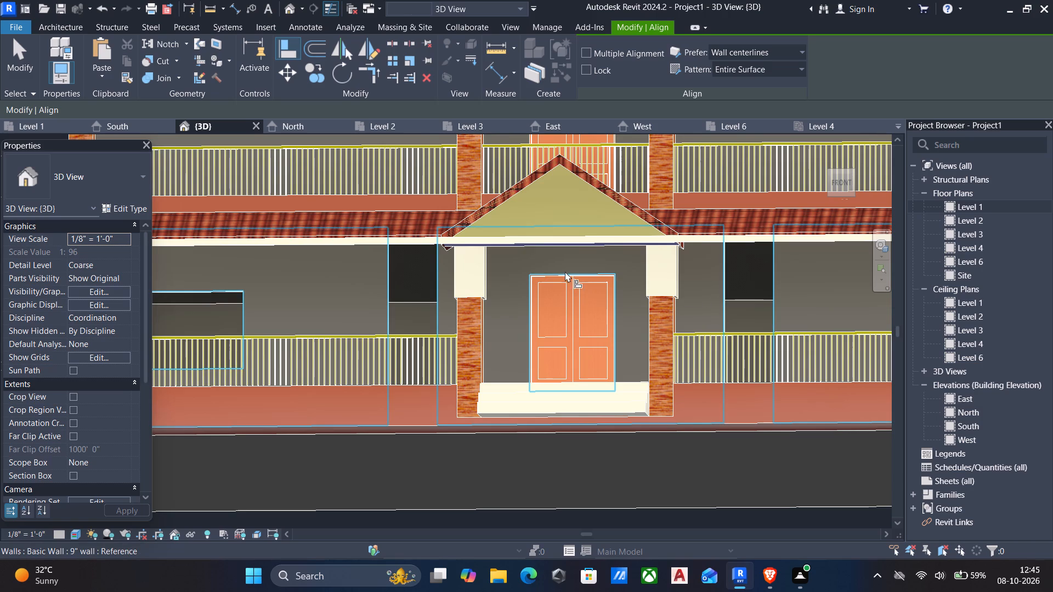
scroll(563, 270, "down", 4)
middle_click(565, 282)
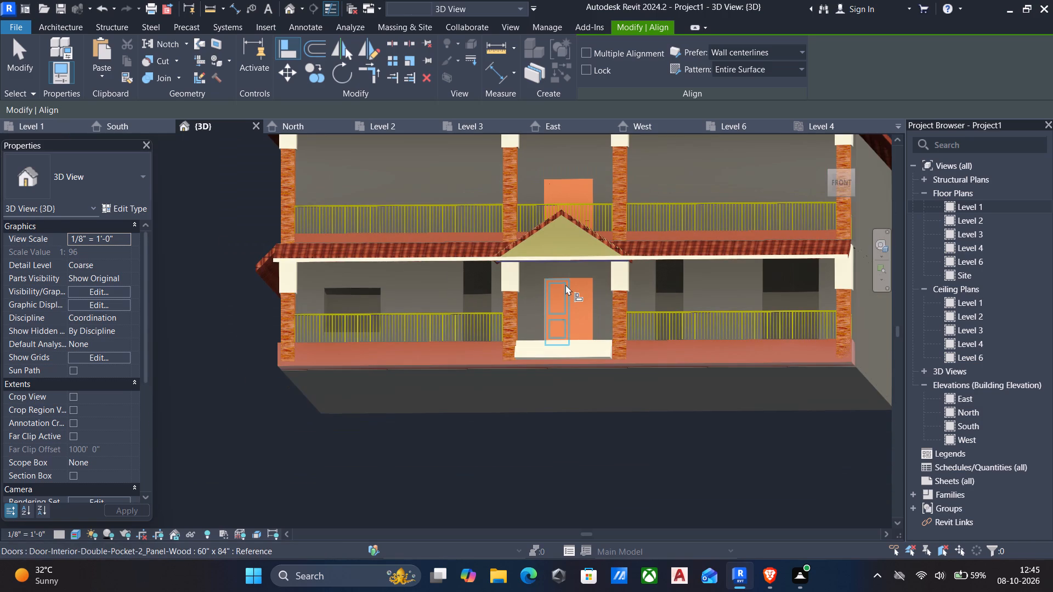
scroll(565, 284, "up", 2)
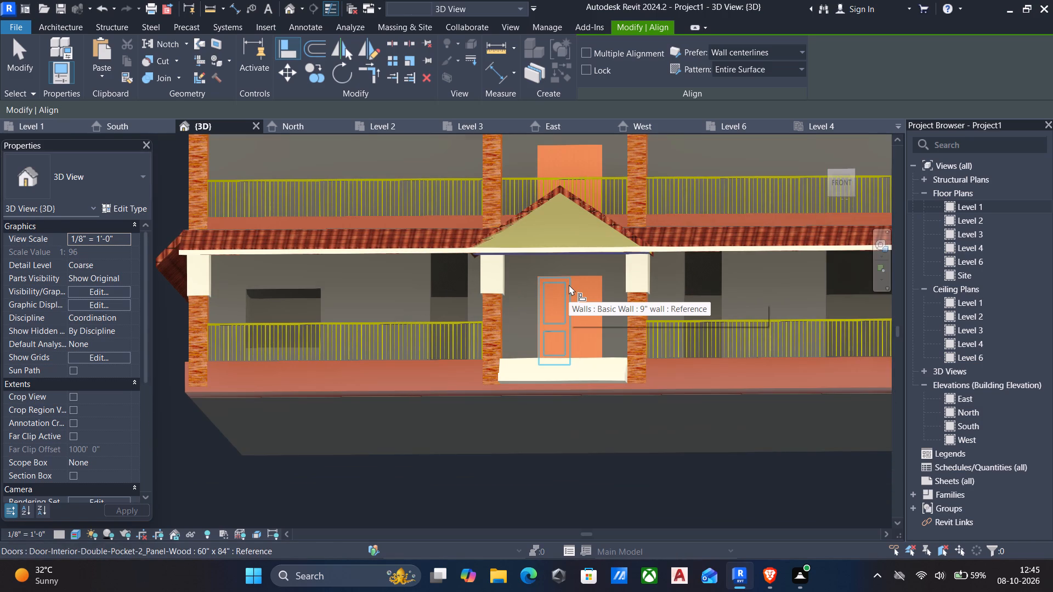
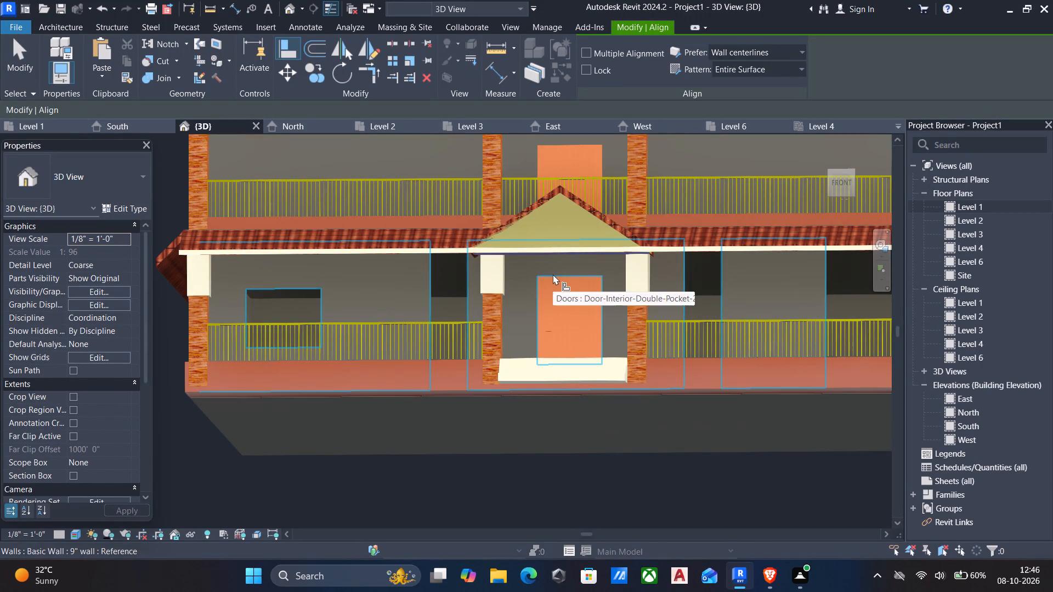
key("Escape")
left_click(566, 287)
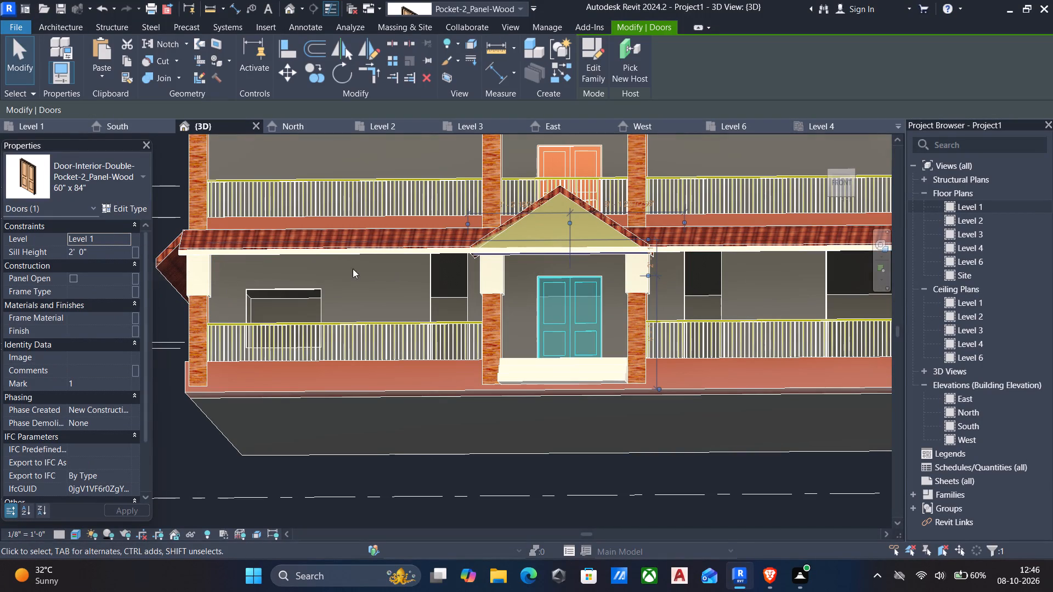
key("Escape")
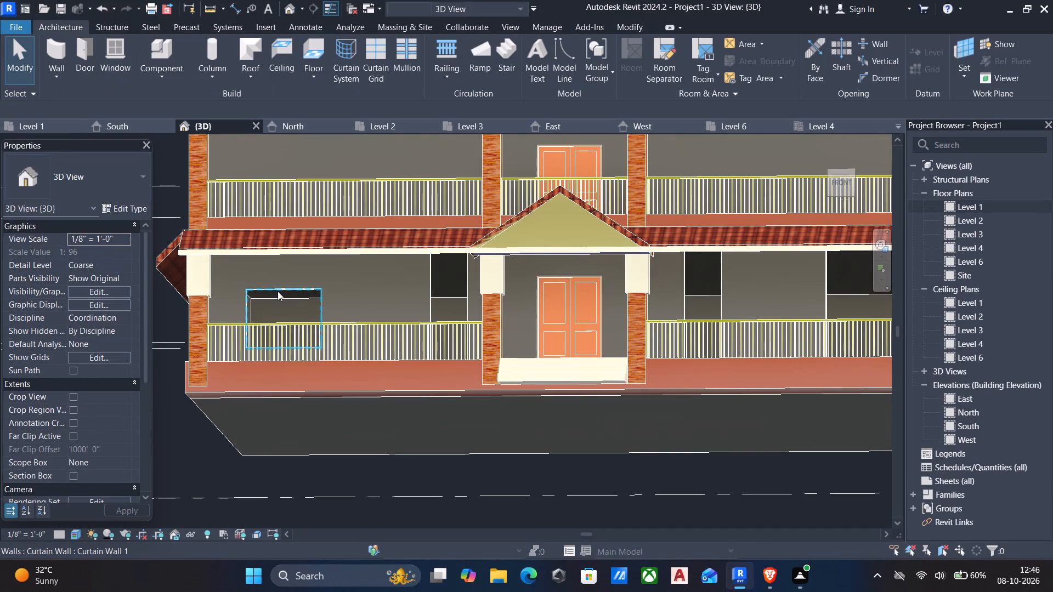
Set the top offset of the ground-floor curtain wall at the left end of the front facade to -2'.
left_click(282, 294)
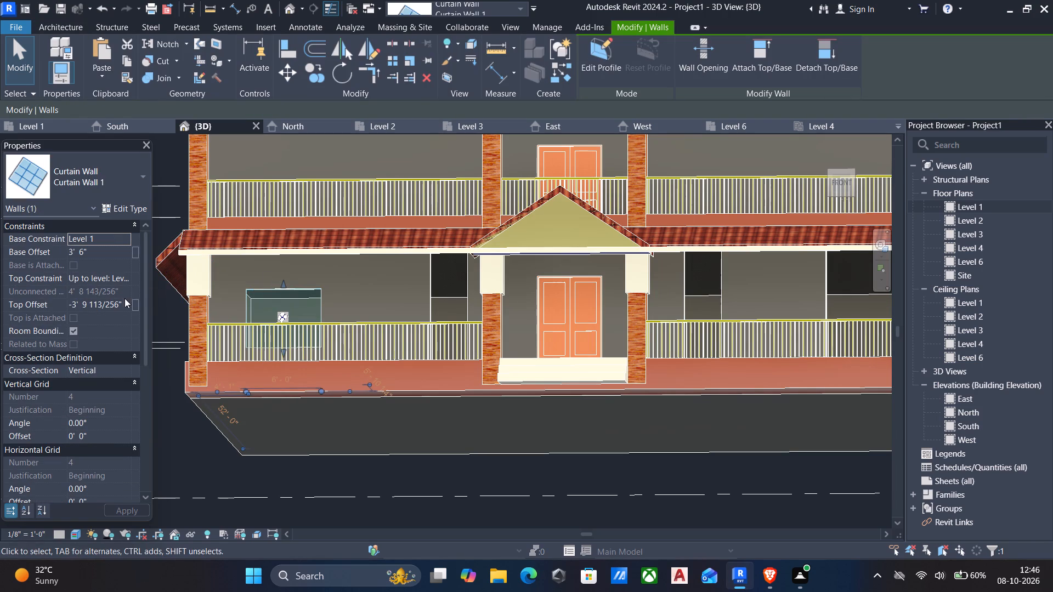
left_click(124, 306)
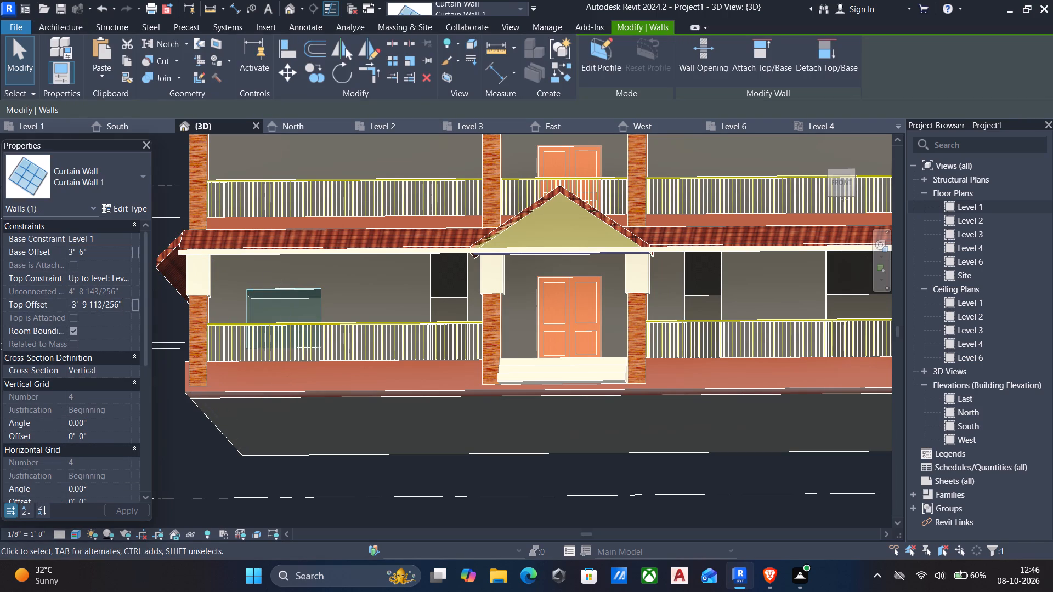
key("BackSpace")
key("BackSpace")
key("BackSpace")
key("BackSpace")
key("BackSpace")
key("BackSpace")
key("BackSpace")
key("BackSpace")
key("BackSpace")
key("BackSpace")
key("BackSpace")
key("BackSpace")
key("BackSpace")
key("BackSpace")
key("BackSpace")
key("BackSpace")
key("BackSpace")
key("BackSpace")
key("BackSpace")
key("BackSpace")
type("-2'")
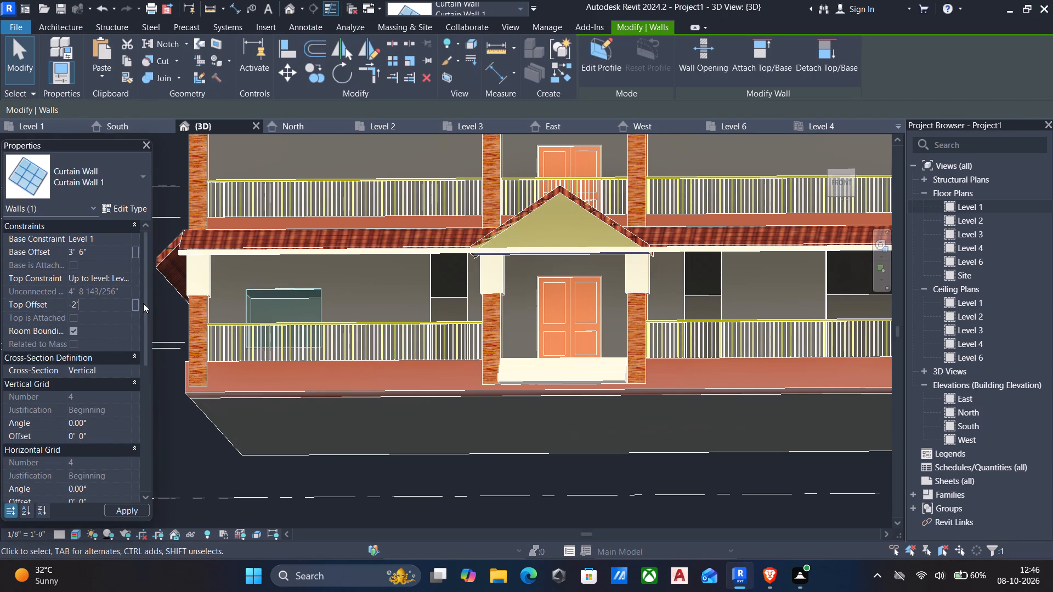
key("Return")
From the front view, align the top edge of the left ground-floor curtain wall with the top of the entrance door.
scroll(336, 321, "down", 5)
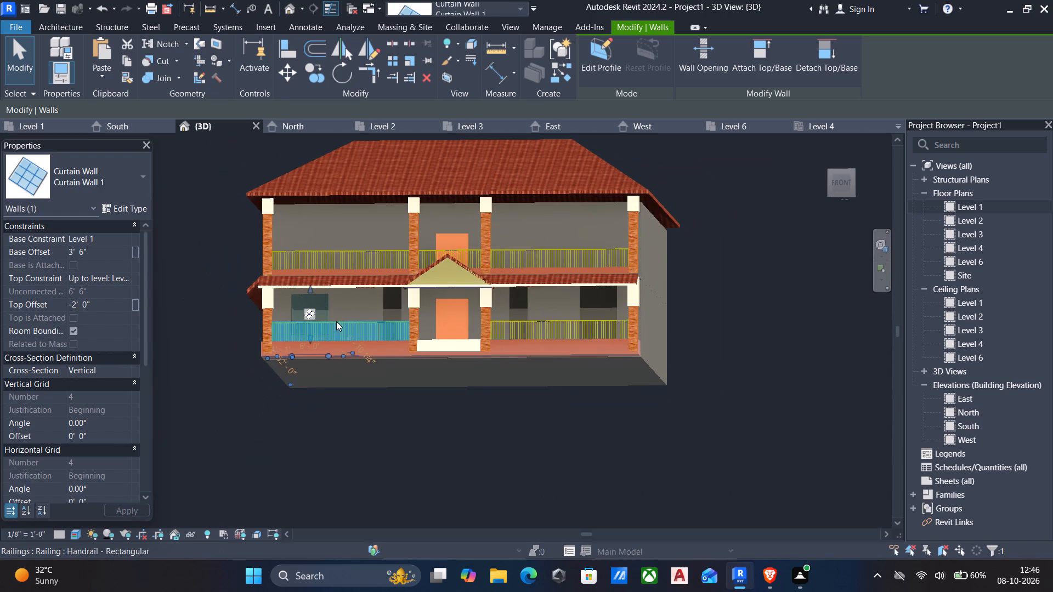
middle_click_drag(330, 327, 323, 359, "shift")
scroll(401, 333, "up", 5)
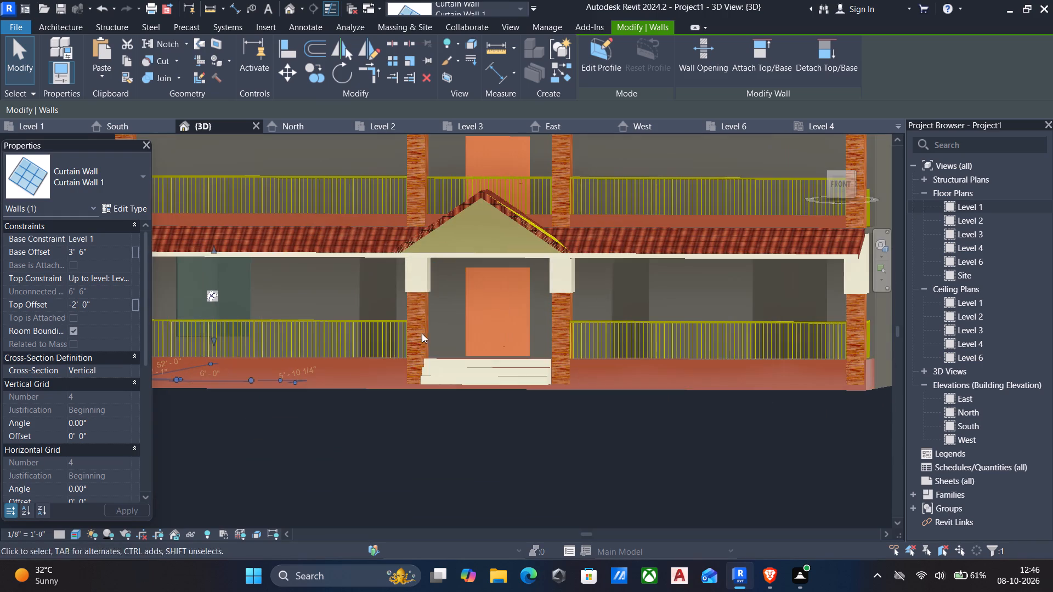
left_click(840, 184)
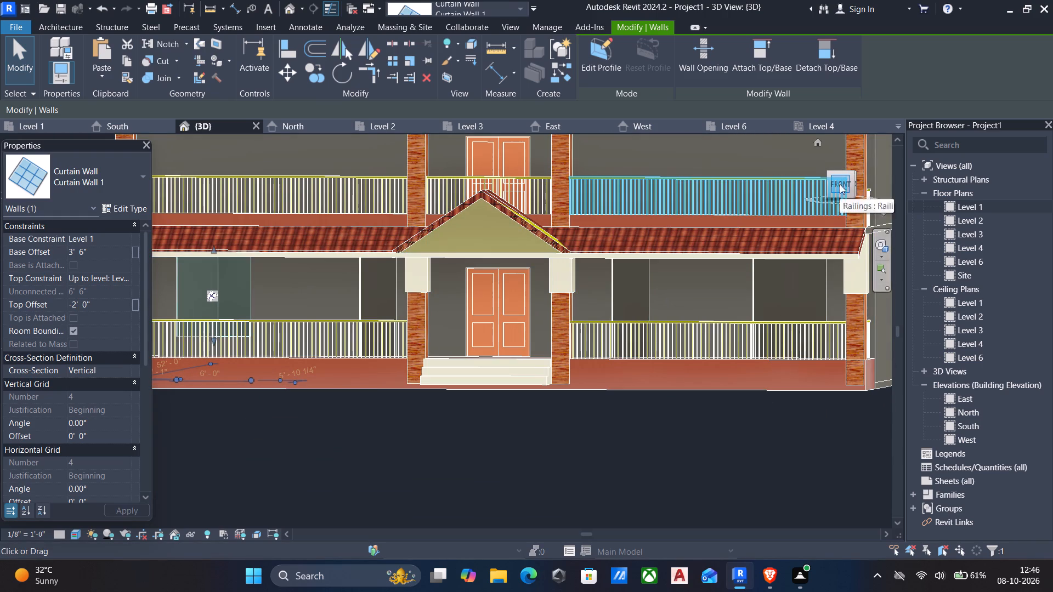
scroll(548, 278, "down", 4)
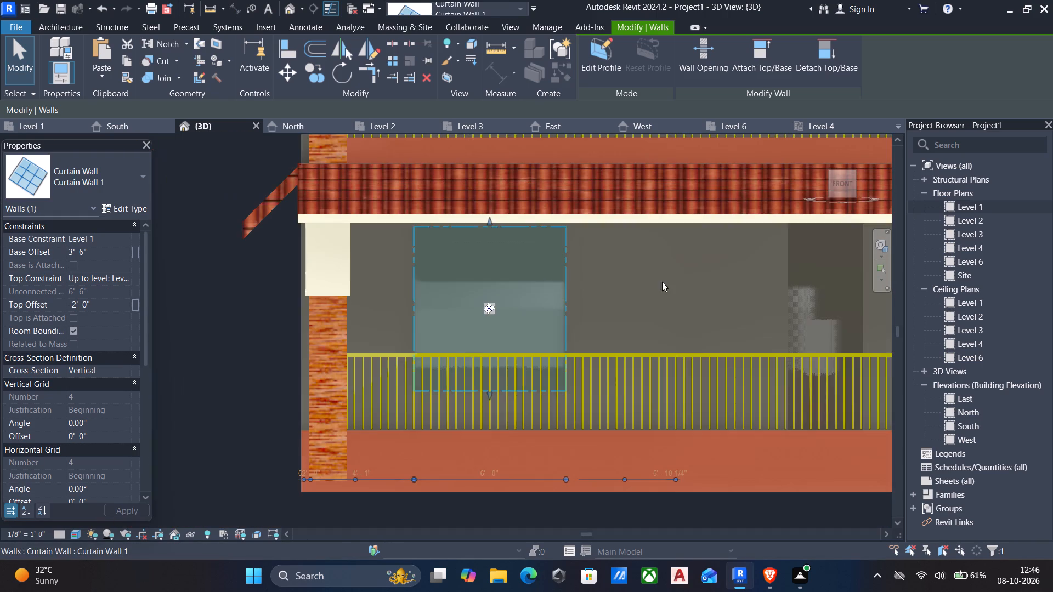
scroll(671, 283, "down", 3)
middle_click_drag(659, 290, 559, 316)
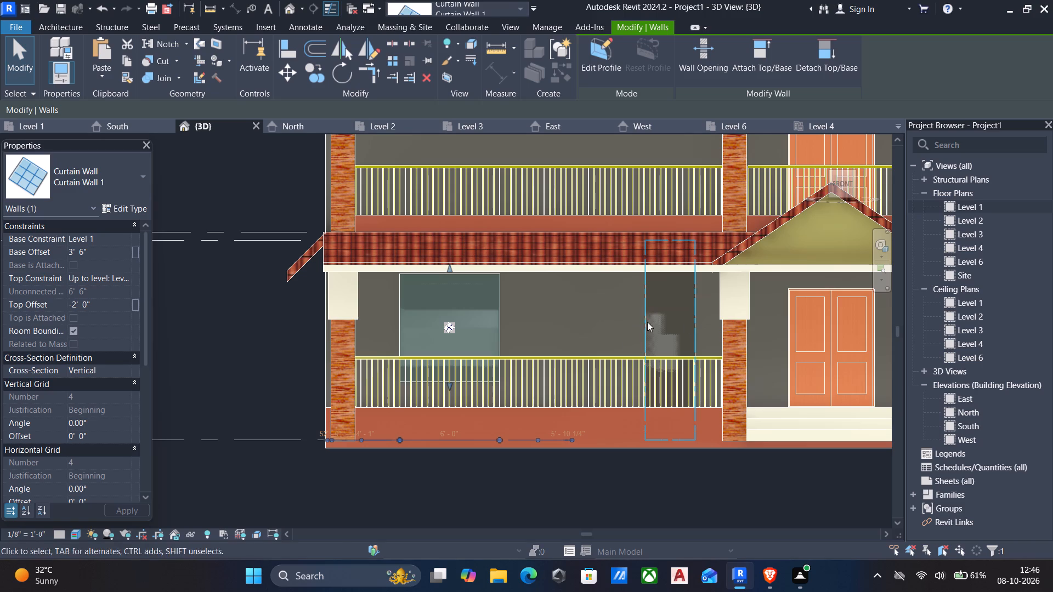
scroll(631, 338, "down", 1)
middle_click_drag(612, 351, 586, 372)
type("al")
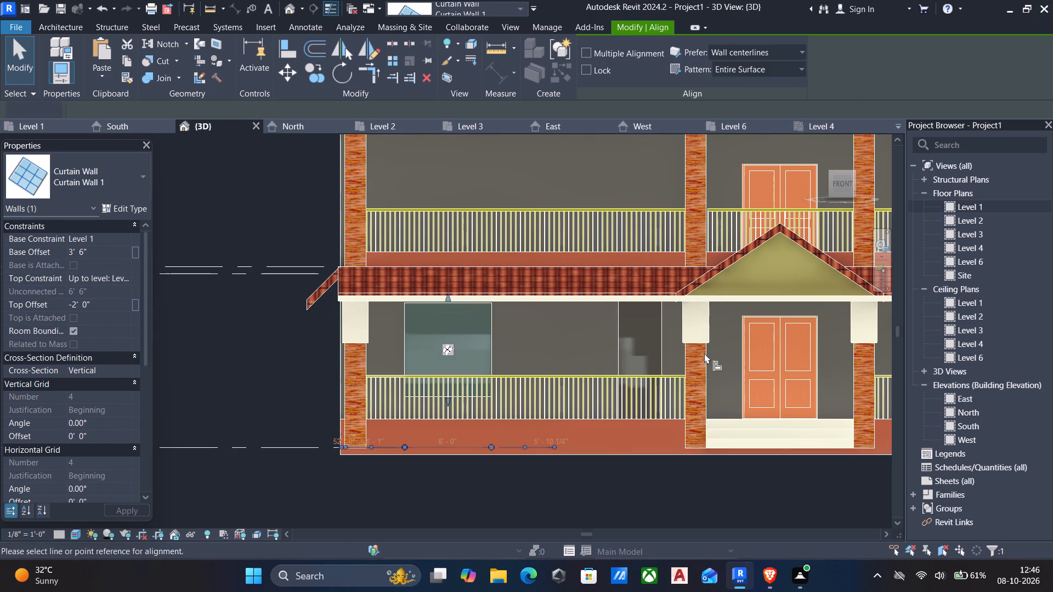
left_click(772, 313)
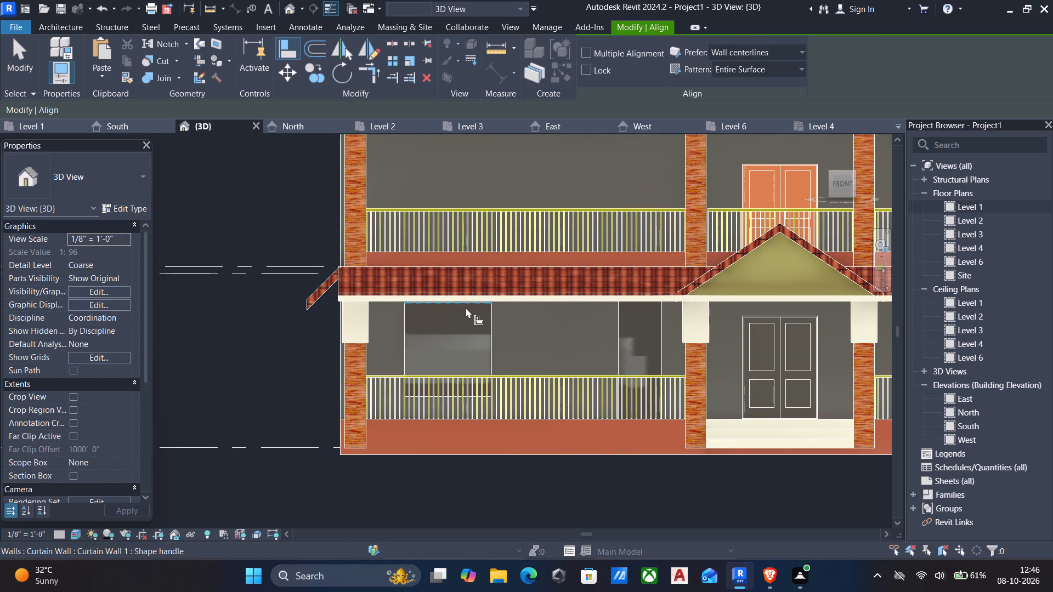
left_click(451, 304)
scroll(457, 309, "down", 5)
middle_click_drag(486, 321, 261, 339)
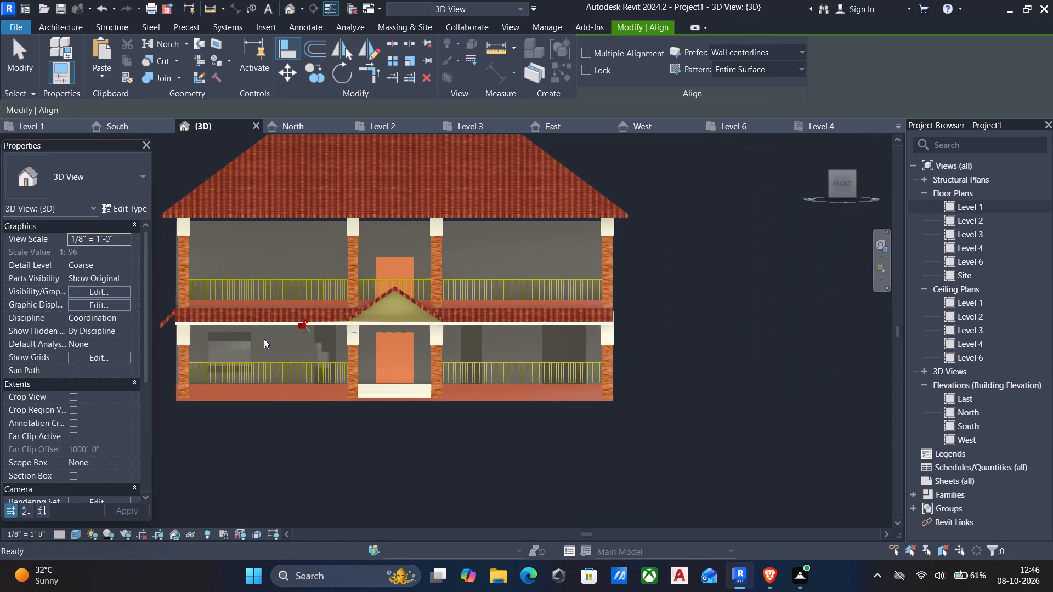
scroll(516, 333, "up", 3)
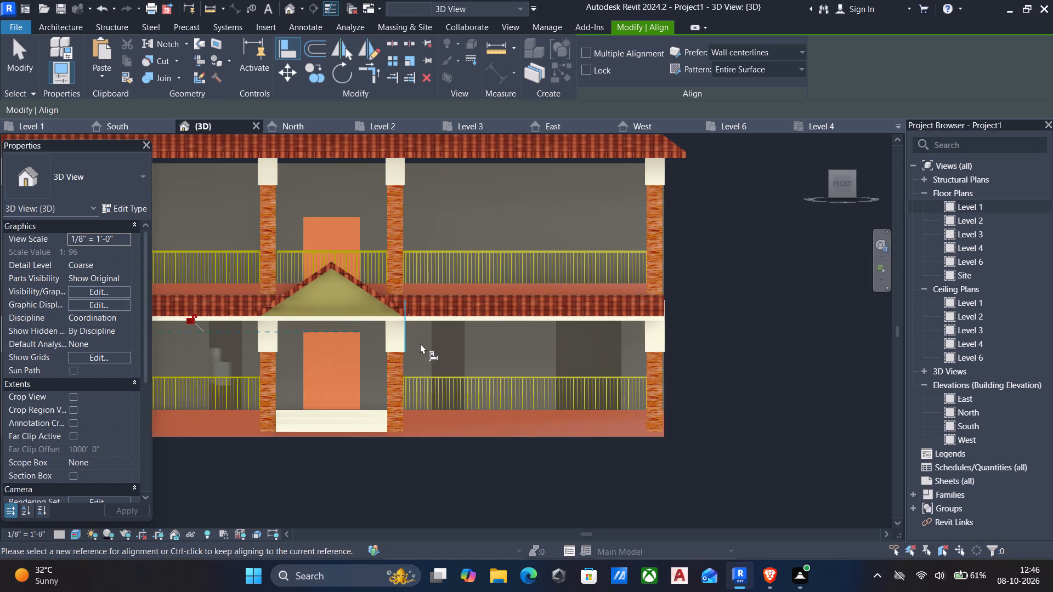
key("Escape")
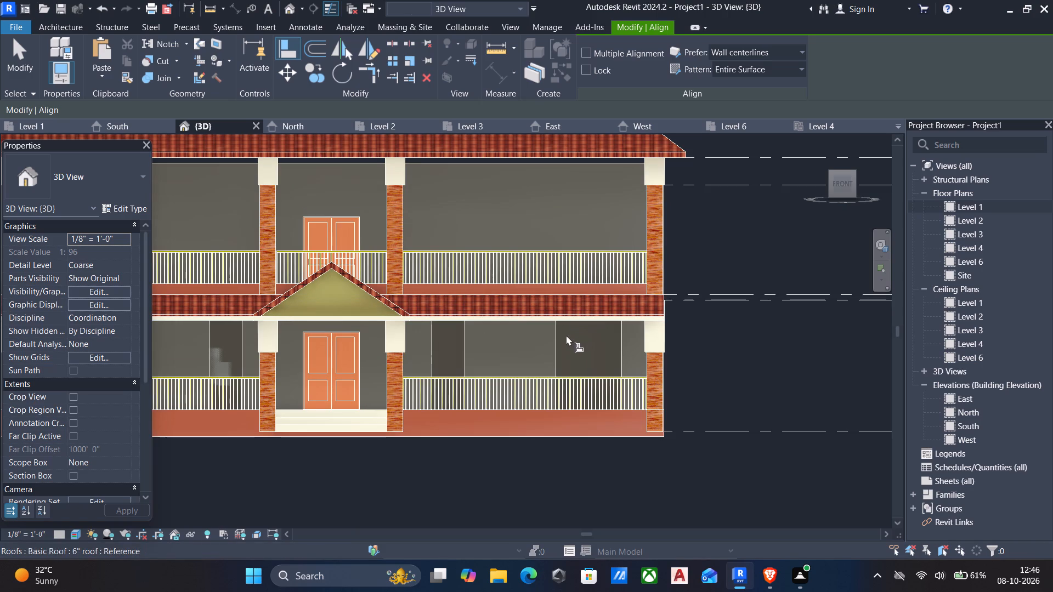
key("Escape")
Lower the top edge of the curtain wall at the facade's right end on the ground floor and align it with the entrance door's top.
left_click(558, 341)
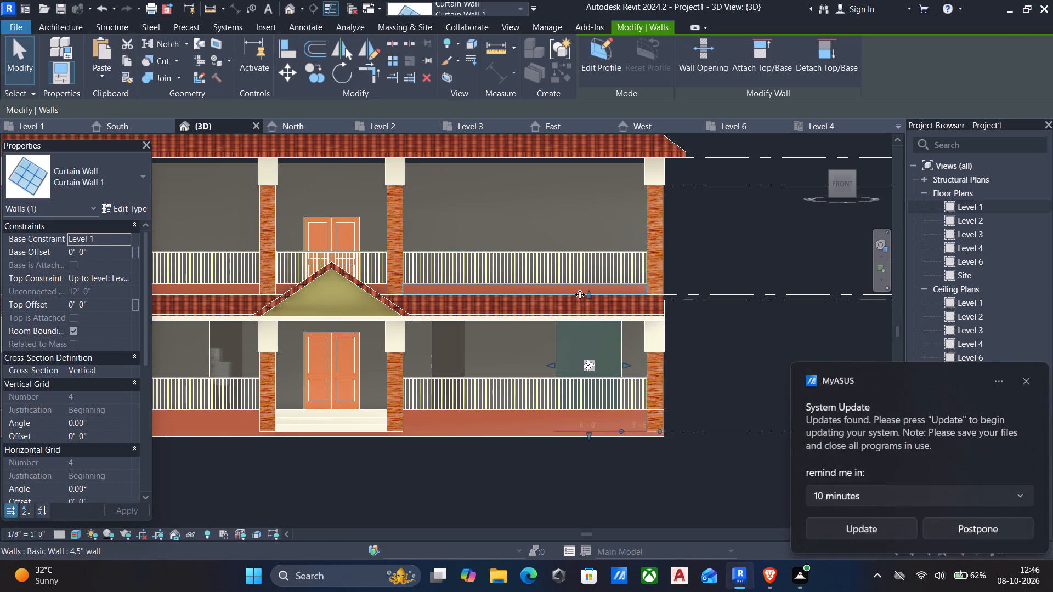
left_click_drag(586, 296, 587, 339)
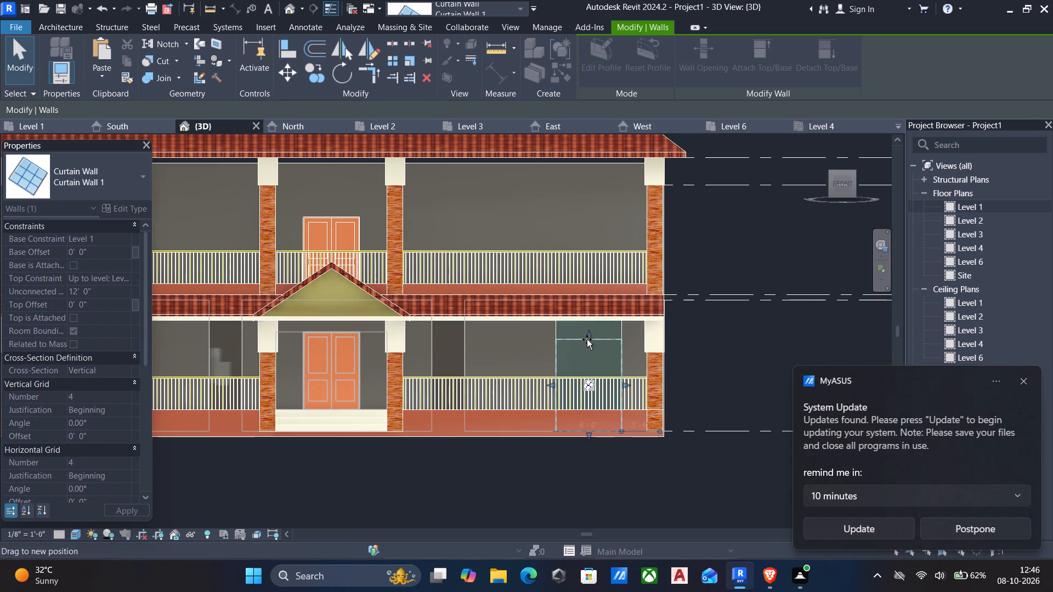
left_click_drag(587, 339, 579, 338)
key("Escape")
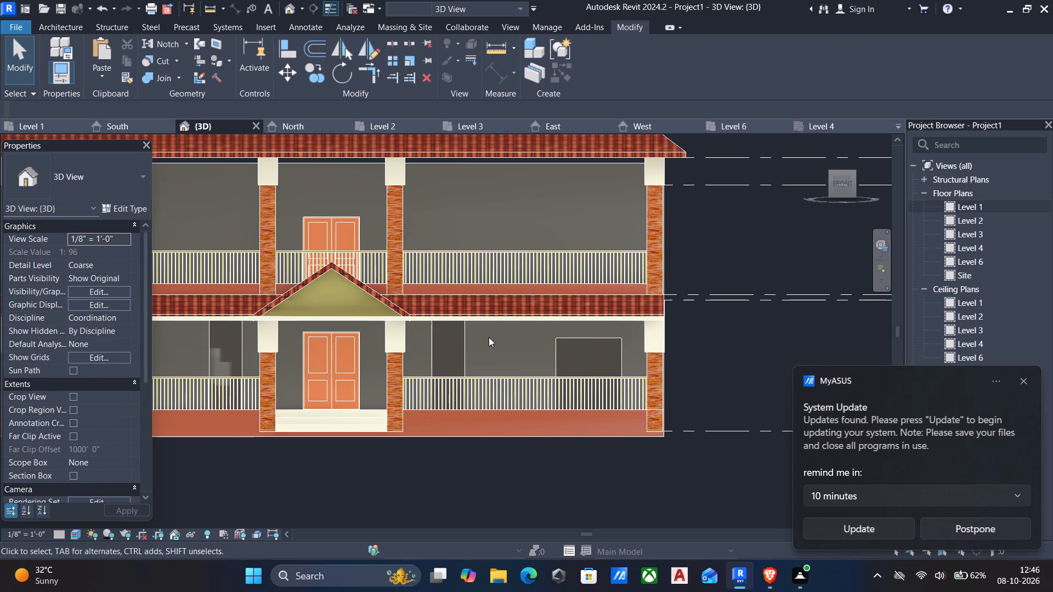
type("al")
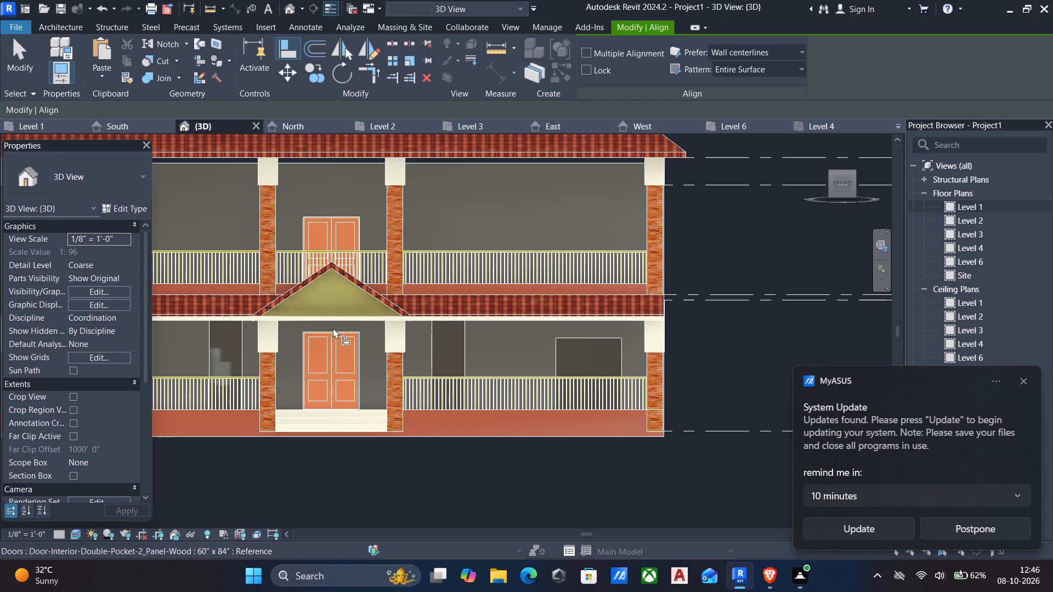
left_click(333, 328)
left_click(570, 333)
scroll(550, 333, "down", 5)
middle_click(549, 334)
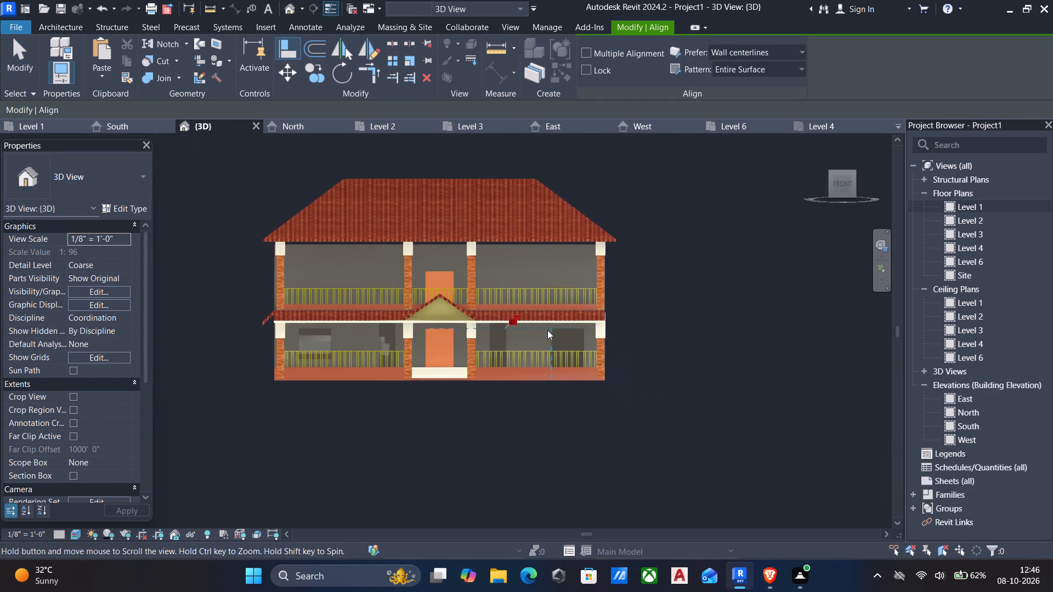
scroll(548, 339, "up", 3)
key("Escape")
key("Escape")
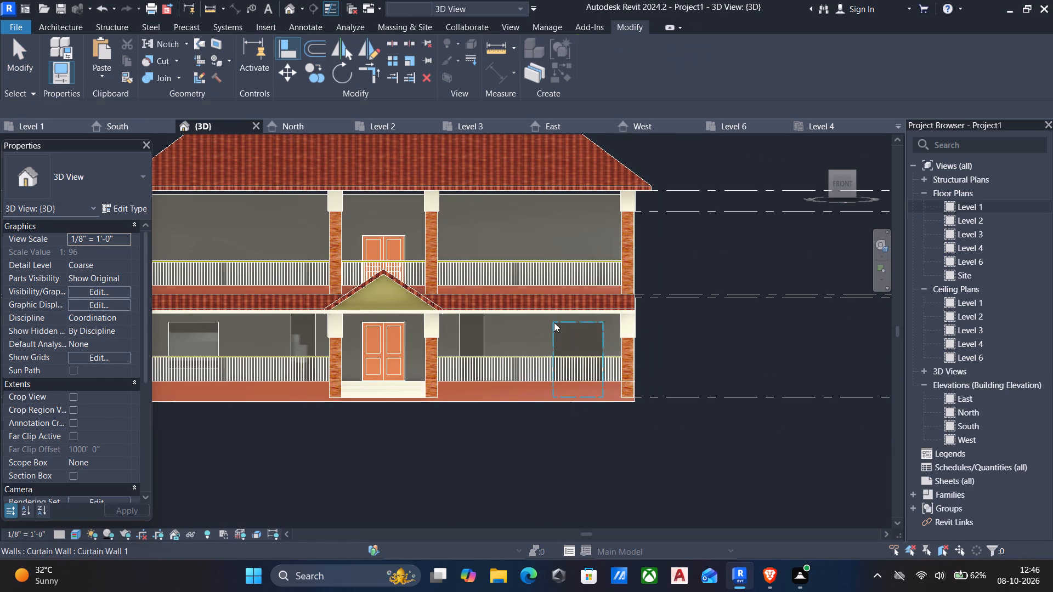
Raise the bottom edge of the rightmost ground-floor curtain wall to about the height of the veranda railing's top.
left_click(556, 328)
left_click_drag(576, 399, 571, 364)
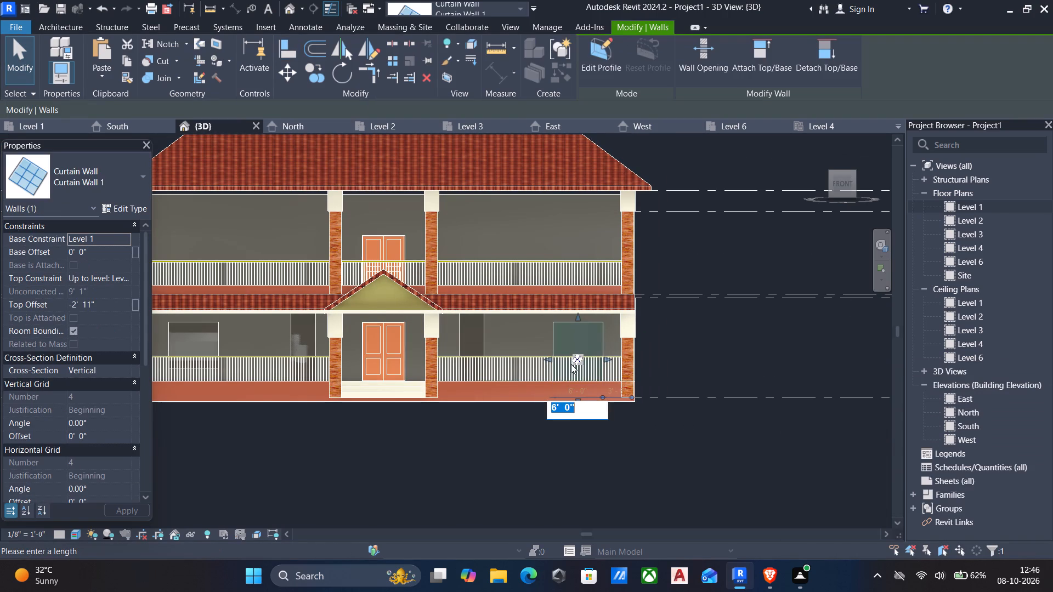
left_click_drag(571, 364, 572, 346)
key("Escape")
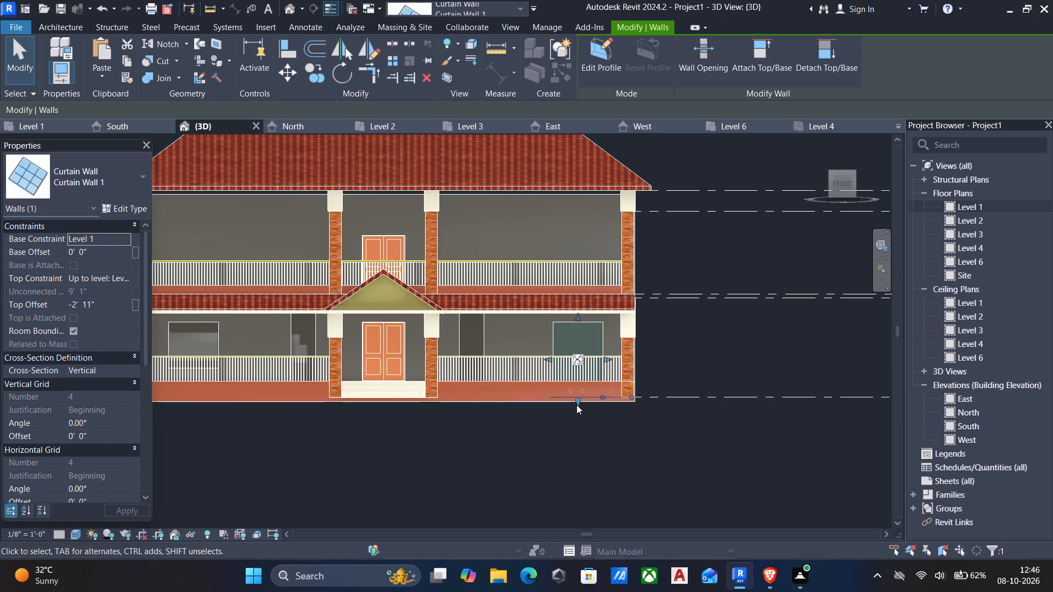
left_click_drag(576, 405, 574, 360)
key("Escape")
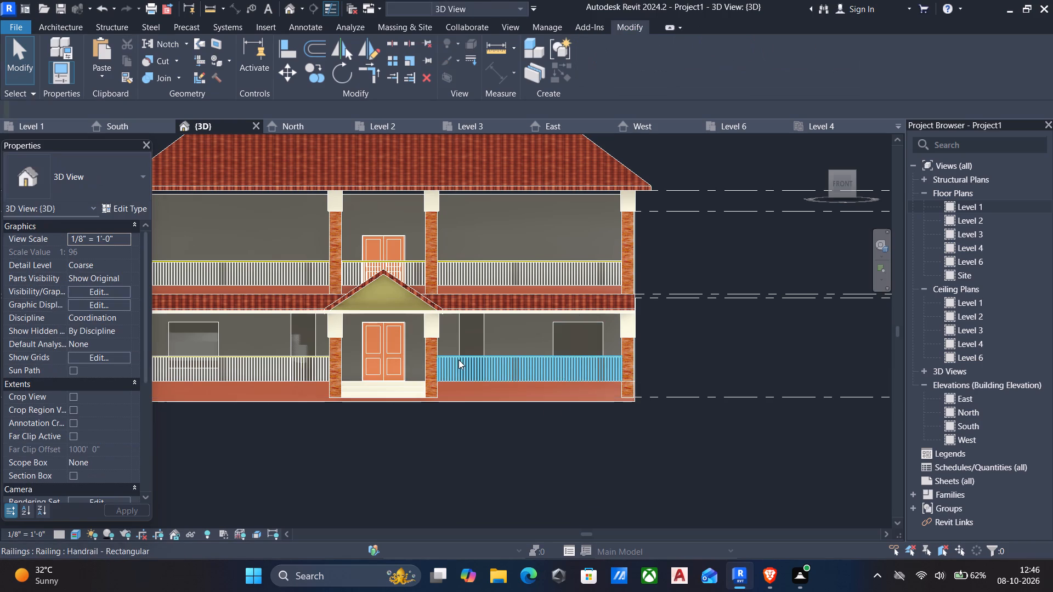
Align the bottom edge of the rightmost ground-floor curtain wall with the bottom edge of the left curtain wall.
scroll(458, 360, "up", 3)
scroll(458, 360, "down", 4)
scroll(263, 363, "down", 2, "shift")
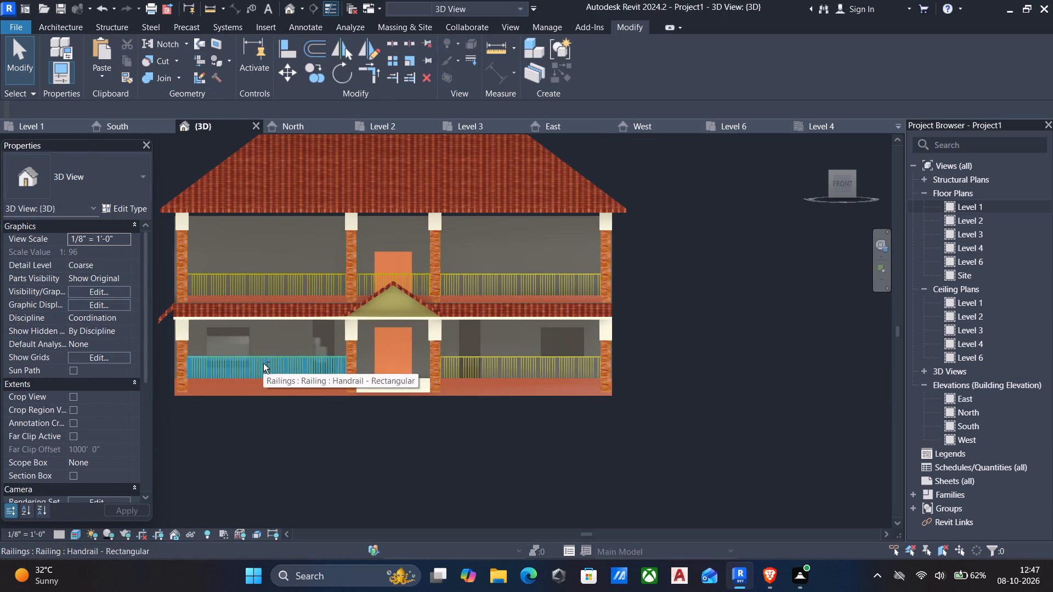
middle_click_drag(268, 366, 291, 434, "shift")
scroll(270, 412, "down", 1)
middle_click_drag(270, 412, 281, 453, "shift")
scroll(241, 419, "up", 3)
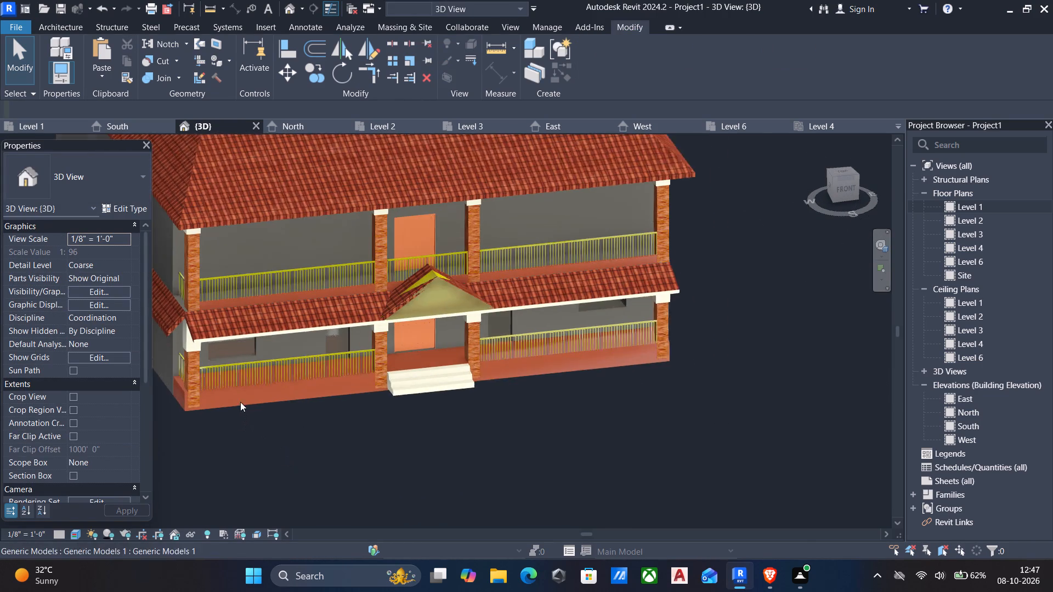
type("al")
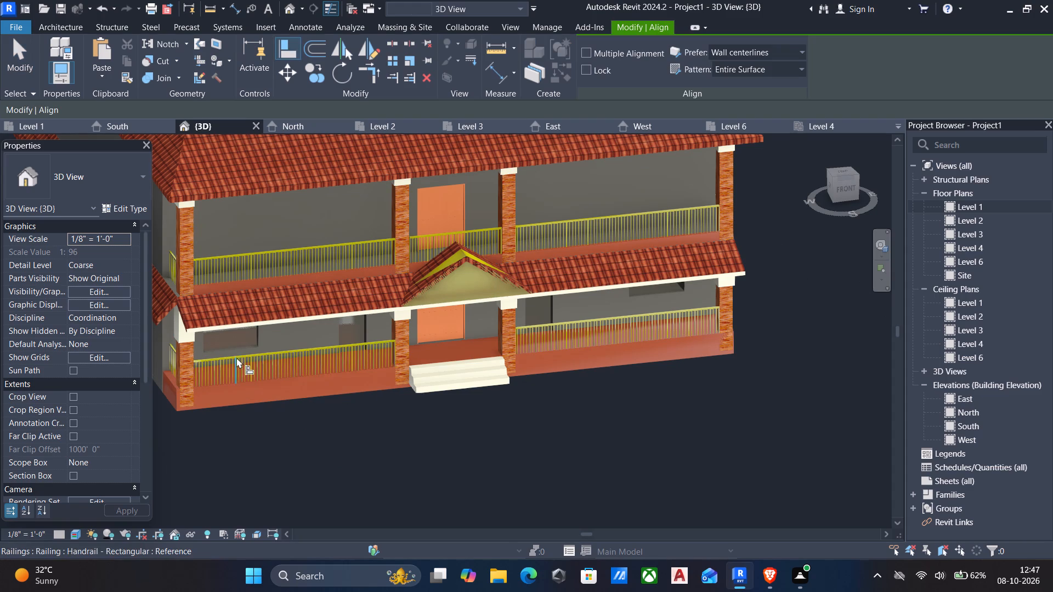
left_click(230, 350)
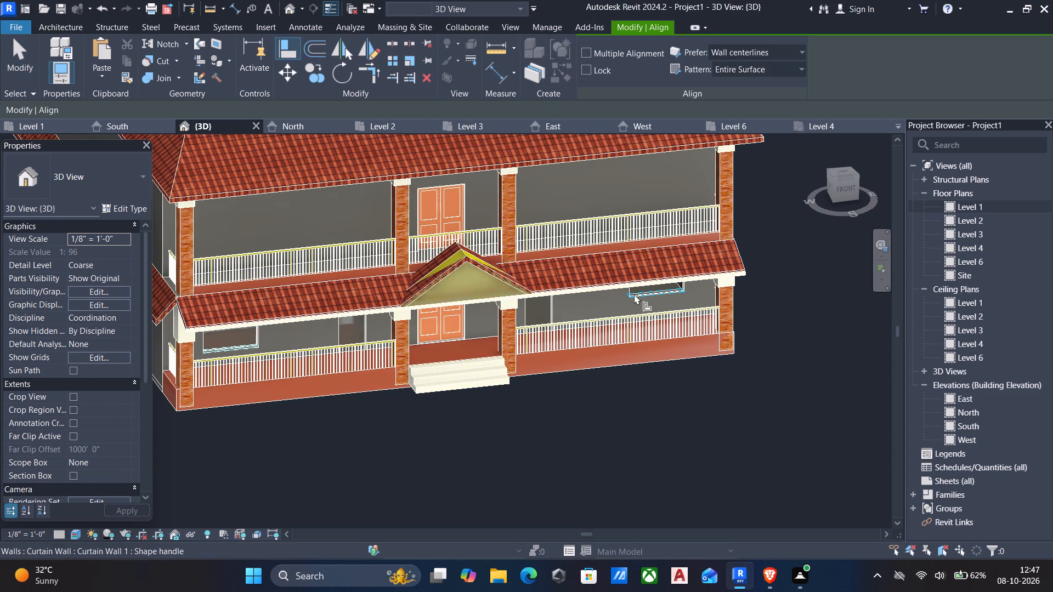
left_click(646, 295)
scroll(645, 297, "down", 4)
key("Escape")
scroll(636, 300, "down", 1)
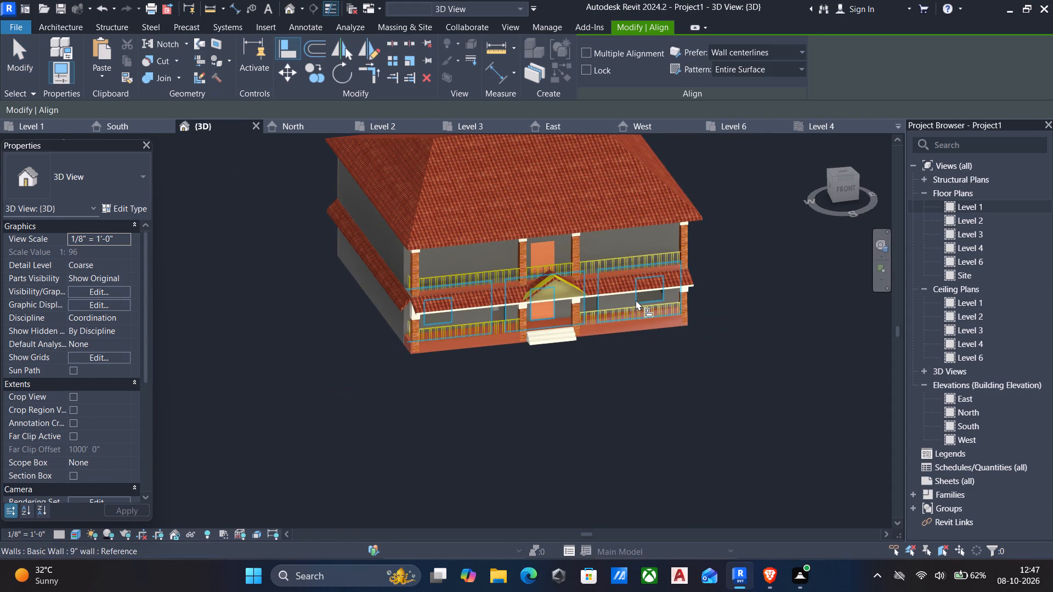
key("Escape")
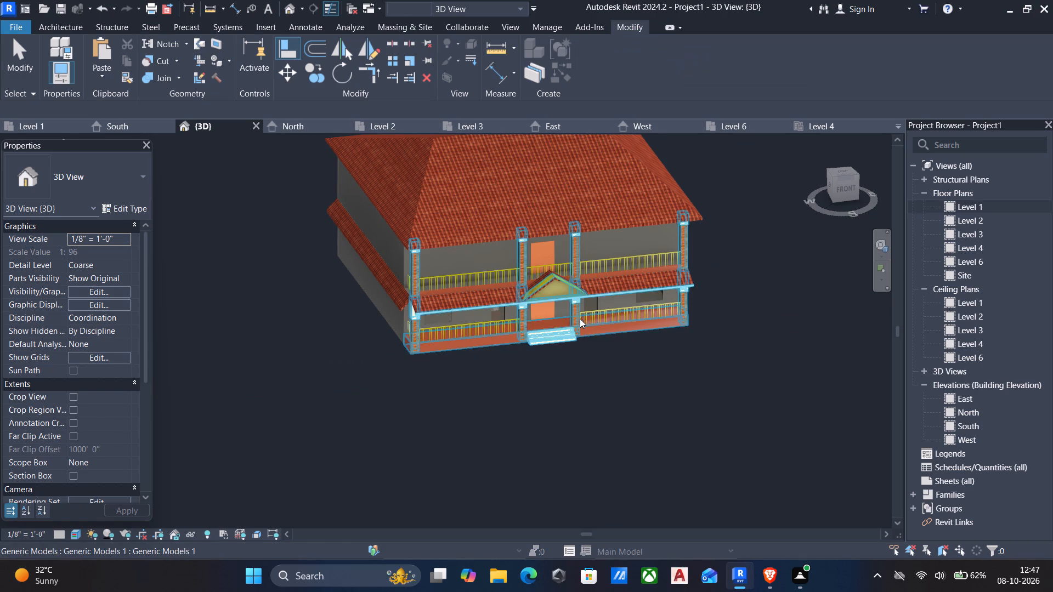
Change the 3D view's visual style to Shaded.
middle_click_drag(523, 323, 478, 301)
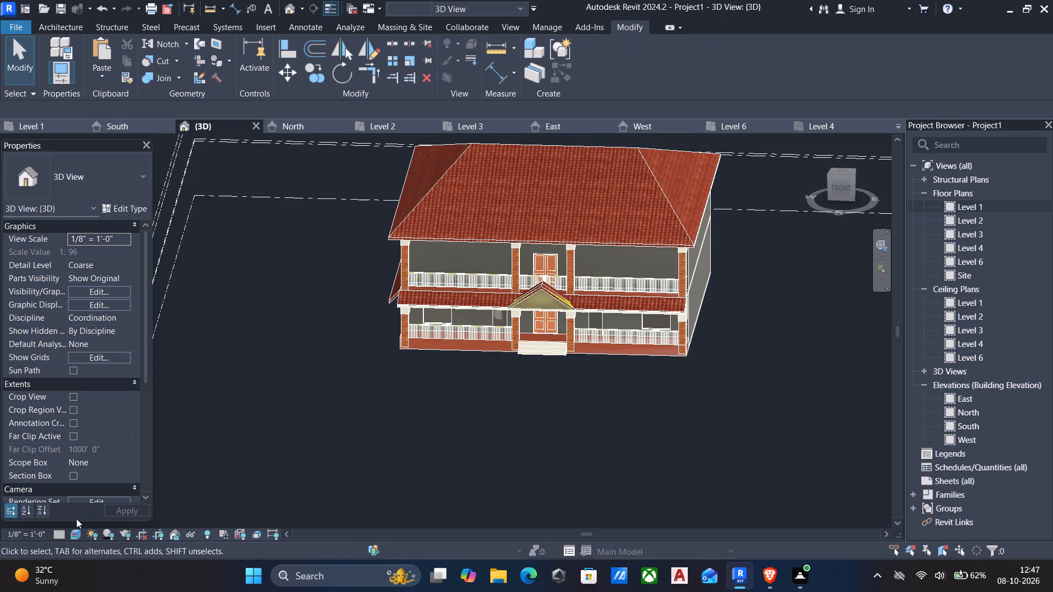
left_click(74, 533)
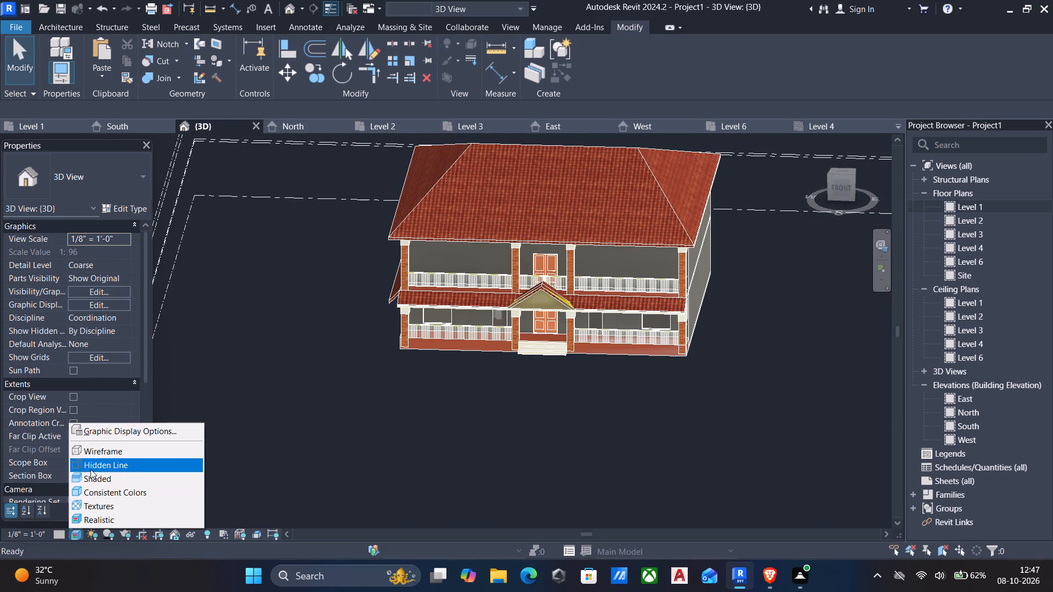
left_click(99, 474)
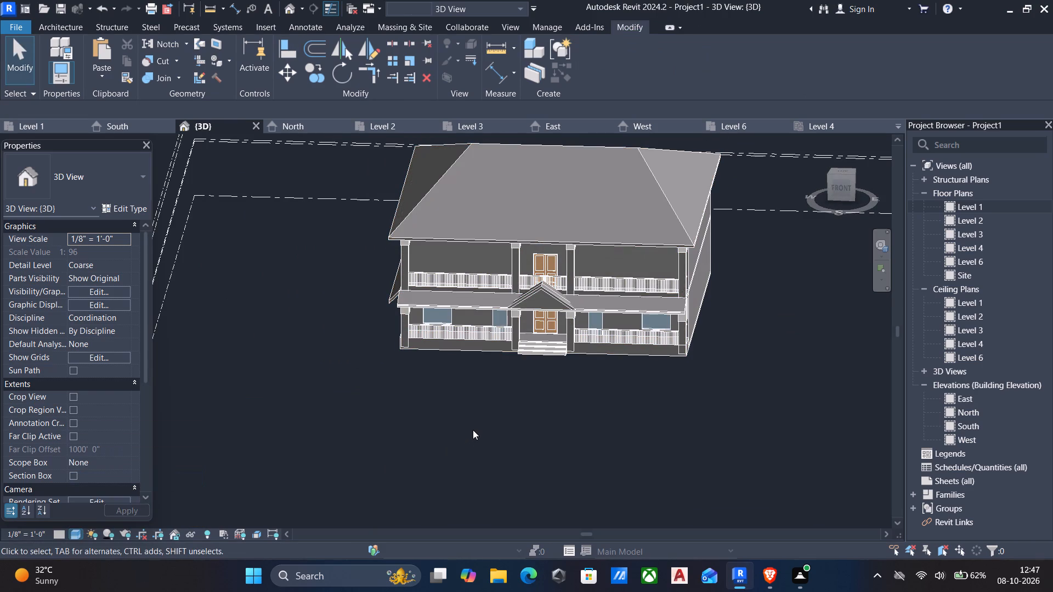
scroll(475, 430, "down", 2)
middle_click_drag(475, 430, 491, 397, "shift")
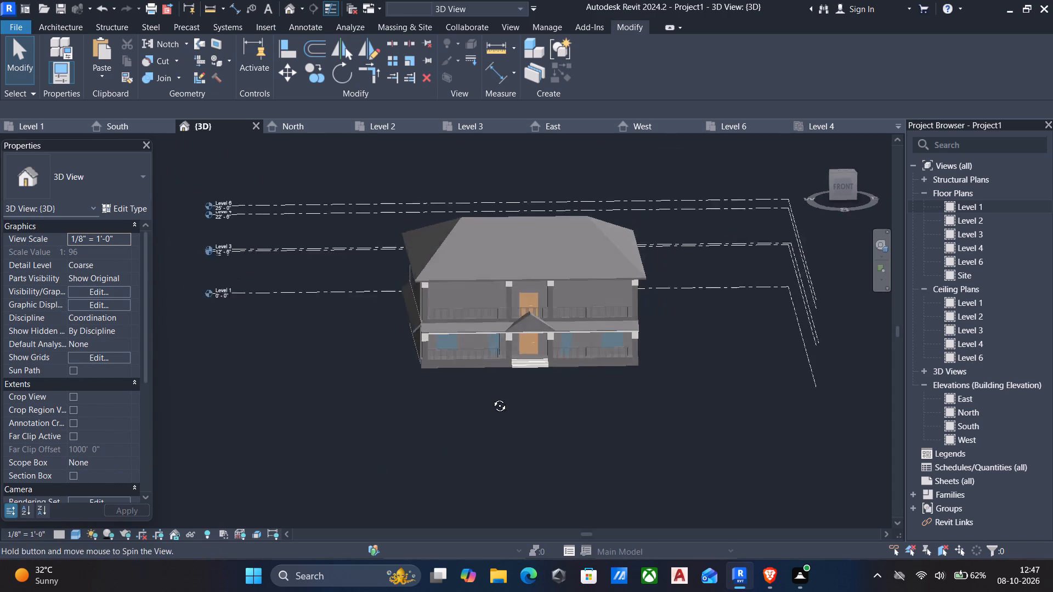
Examine the house's front facade from several angles, including the upper-floor door and the walls beside it.
middle_click_drag(491, 397, 592, 332, "shift")
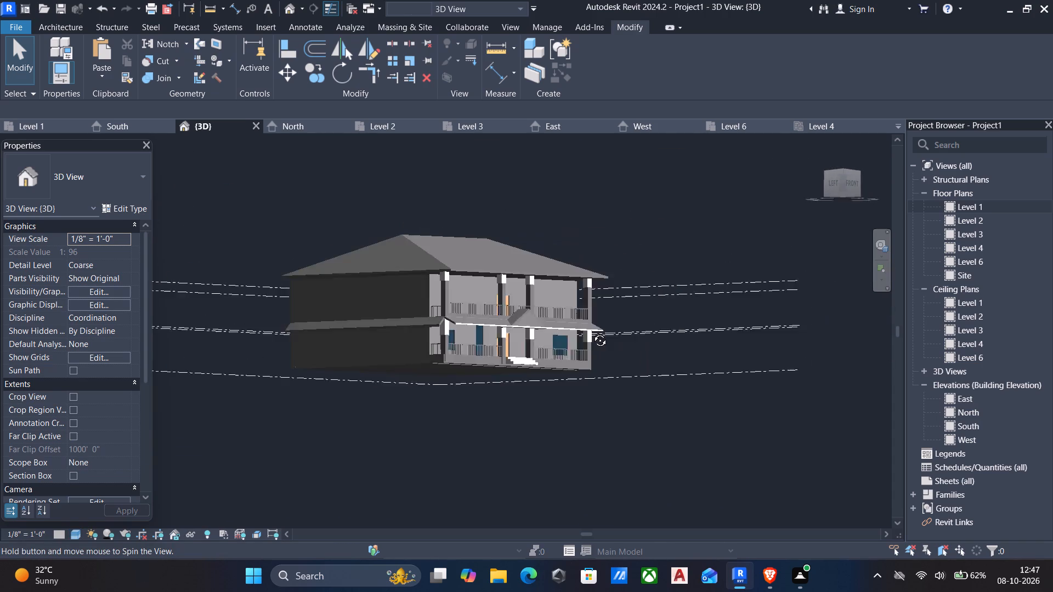
middle_click_drag(592, 332, 516, 369, "shift")
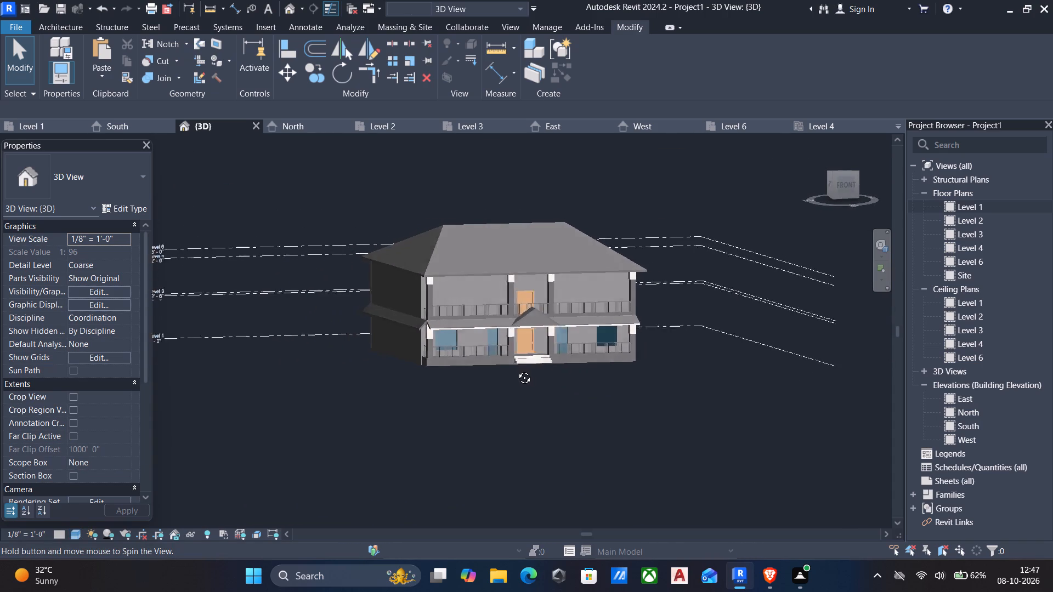
middle_click_drag(516, 369, 499, 373, "shift")
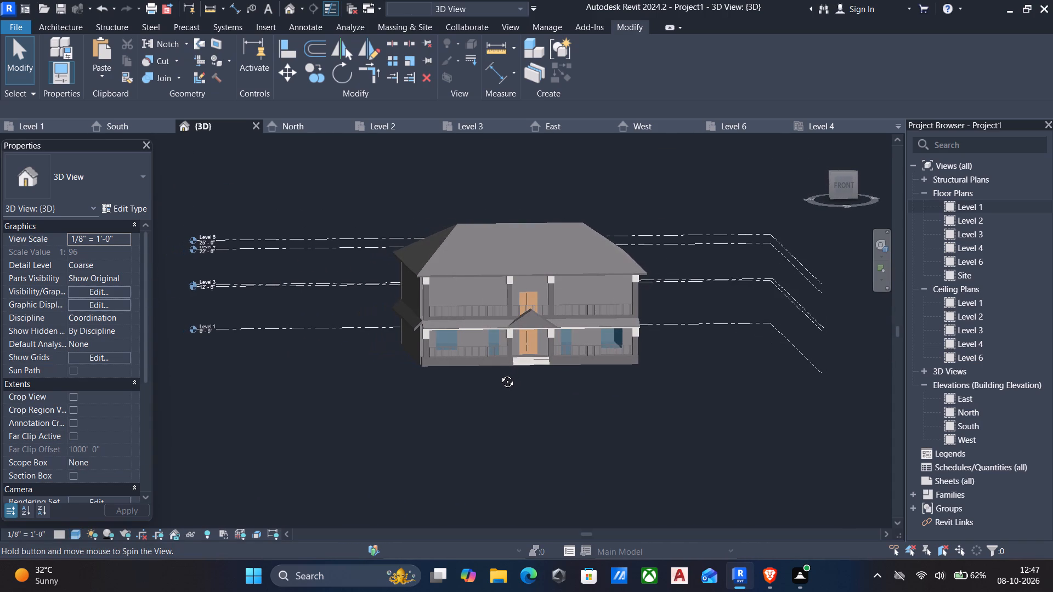
middle_click_drag(499, 373, 580, 350, "shift")
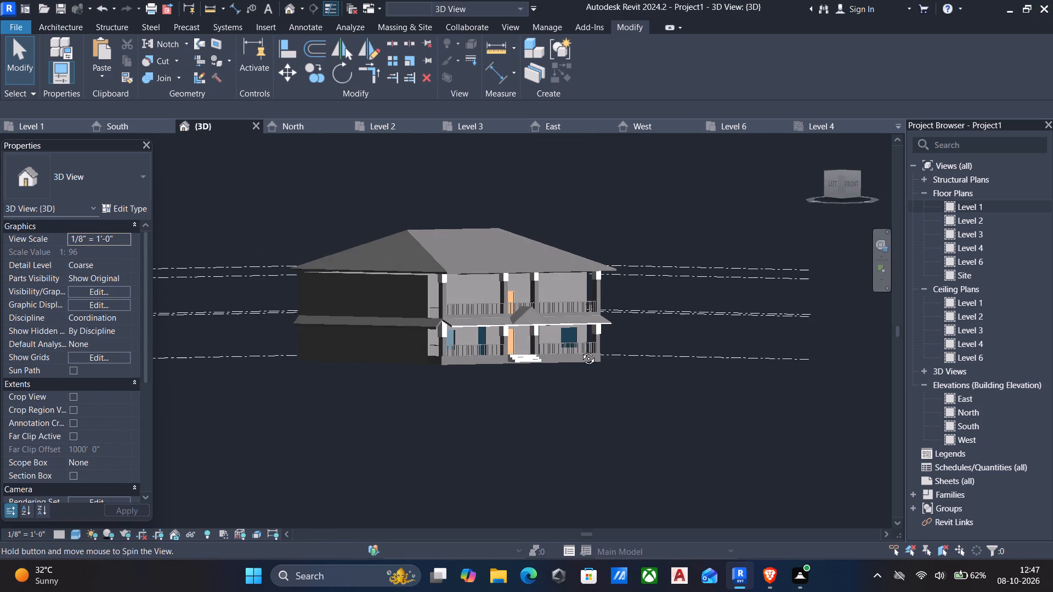
middle_click_drag(580, 350, 563, 354, "shift")
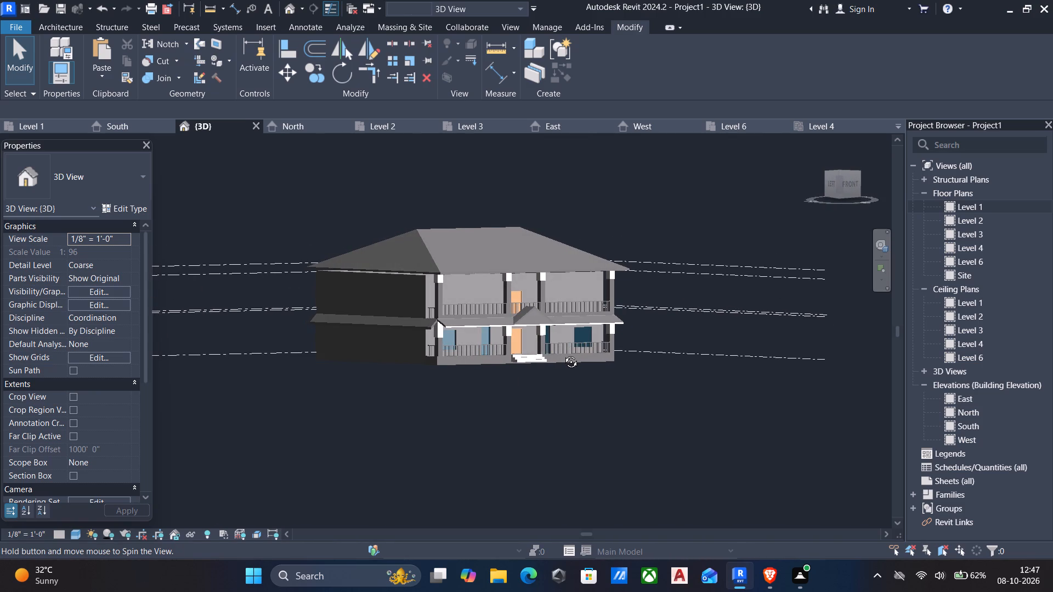
middle_click_drag(563, 354, 556, 356, "shift")
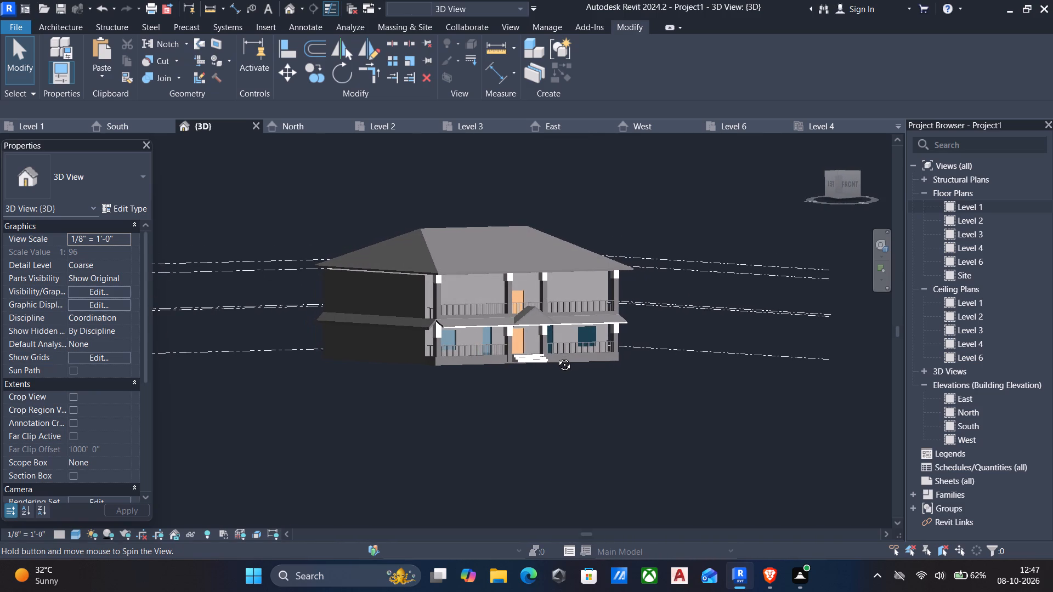
middle_click_drag(556, 356, 491, 379, "shift")
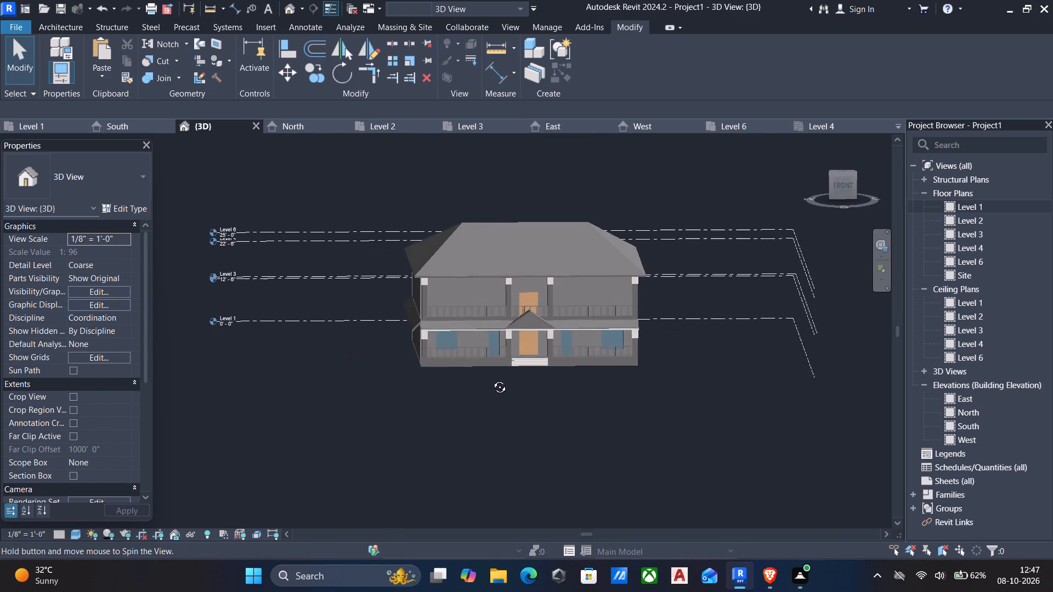
middle_click_drag(491, 379, 495, 379, "shift")
scroll(505, 334, "up", 5)
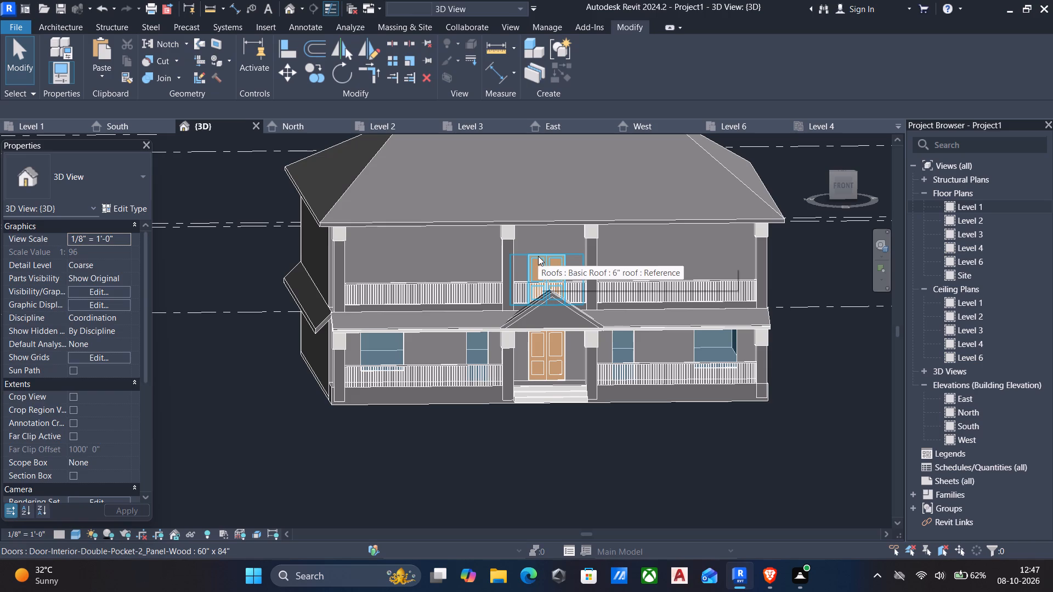
left_click(538, 256)
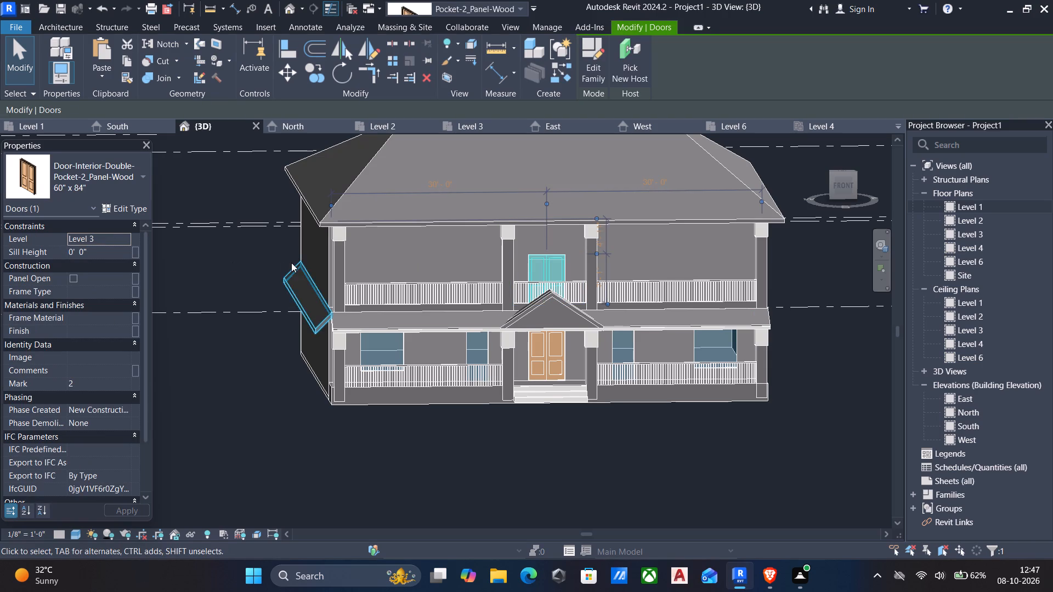
key("Escape")
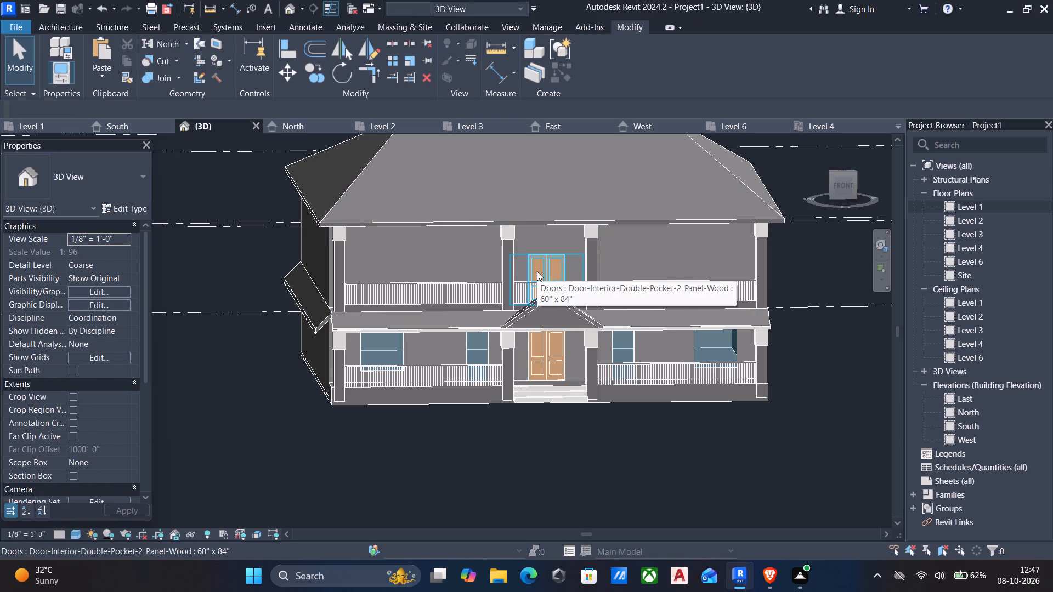
scroll(537, 271, "down", 4)
middle_click_drag(530, 293, 531, 334)
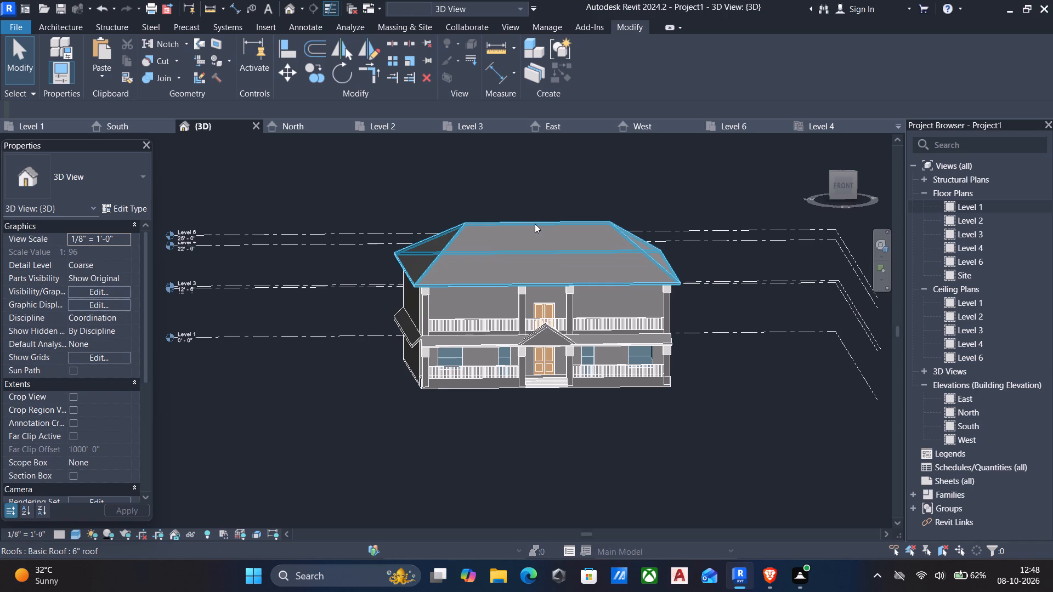
scroll(700, 348, "down", 2)
middle_click_drag(700, 348, 700, 349, "shift")
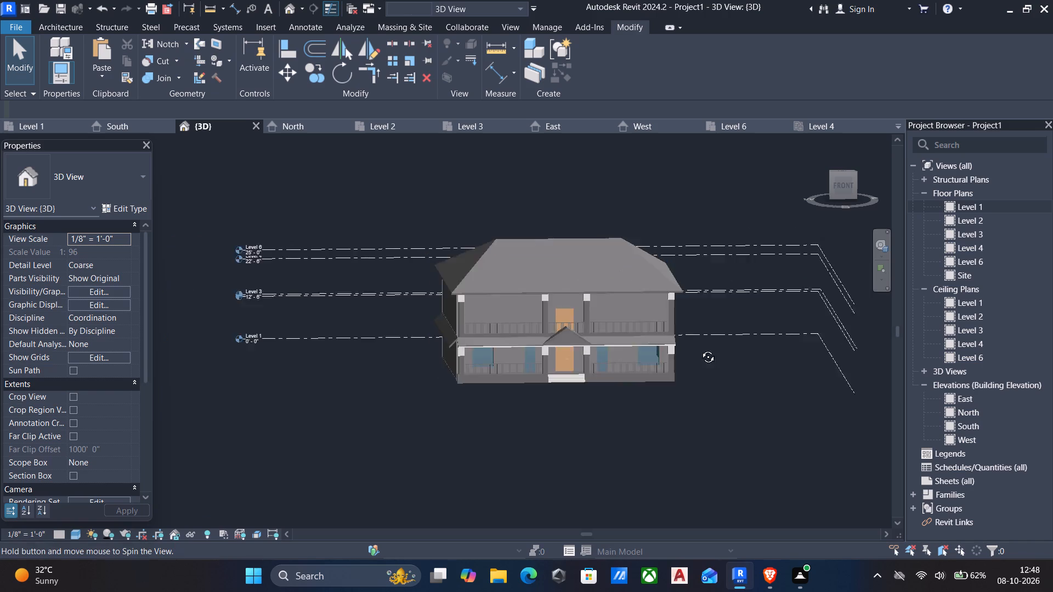
middle_click_drag(700, 349, 645, 371, "shift")
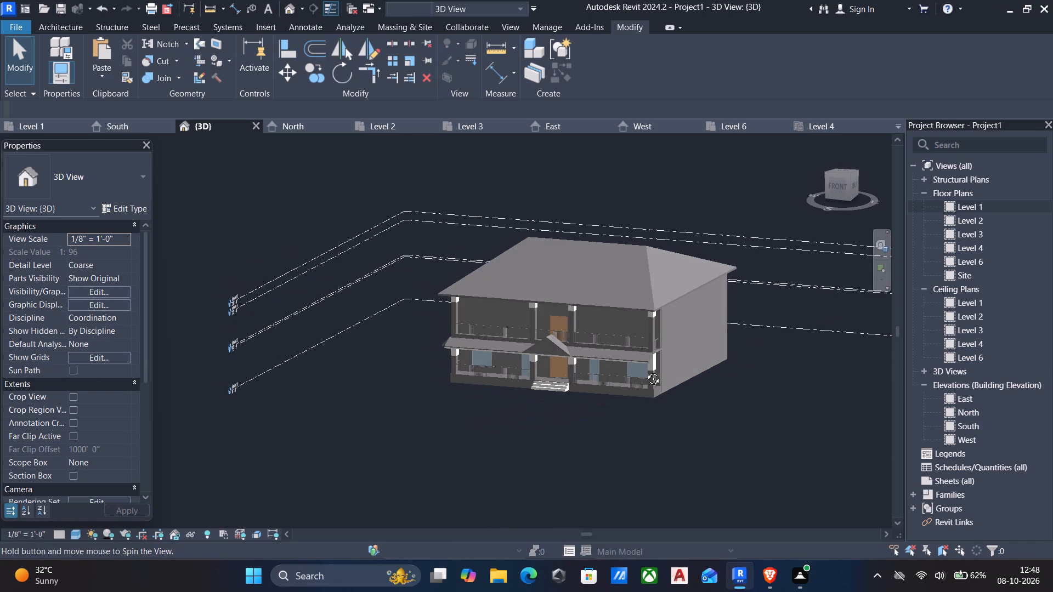
middle_click_drag(645, 371, 643, 371, "shift")
On the Level 3 plan, draw a Curtain Wall 1 about 3 ft long inside the front wall, about 2 ft from its right-hand corner.
double_click(975, 245)
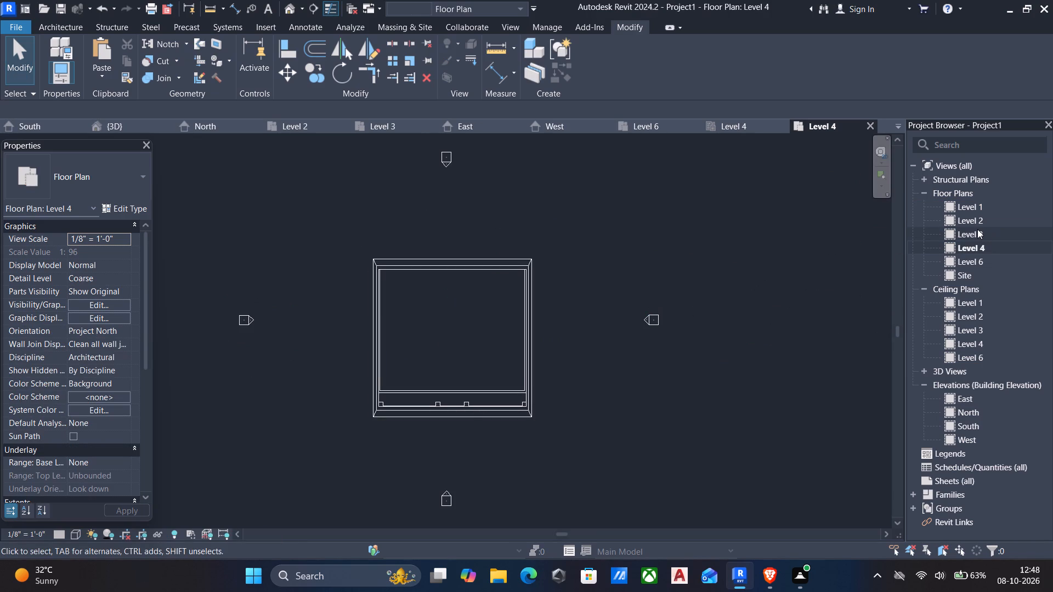
double_click(977, 229)
scroll(805, 343, "down", 12)
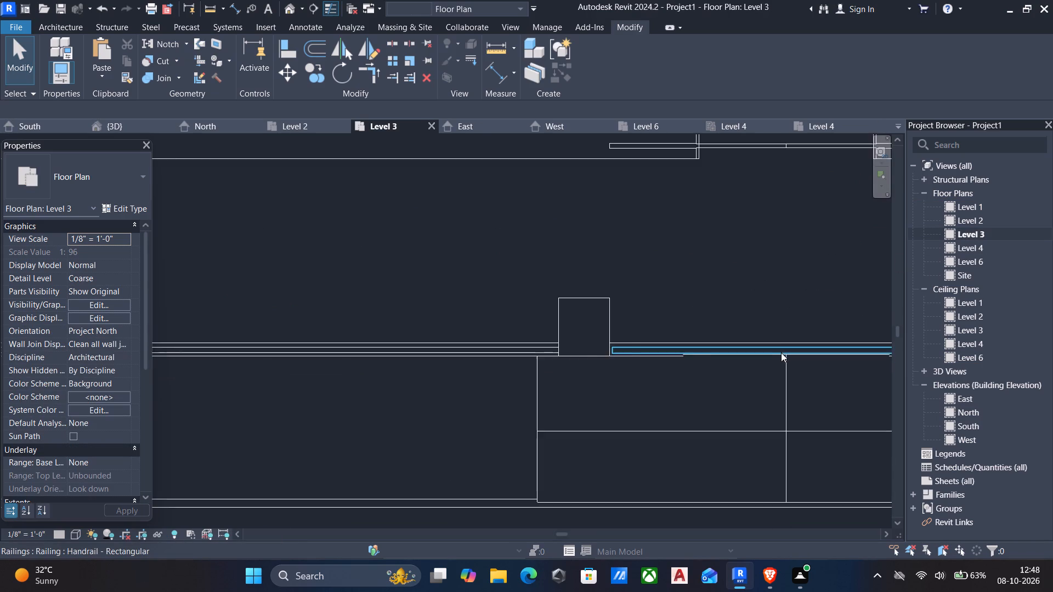
scroll(781, 352, "down", 9)
middle_click_drag(741, 366, 244, 355)
scroll(459, 299, "up", 2)
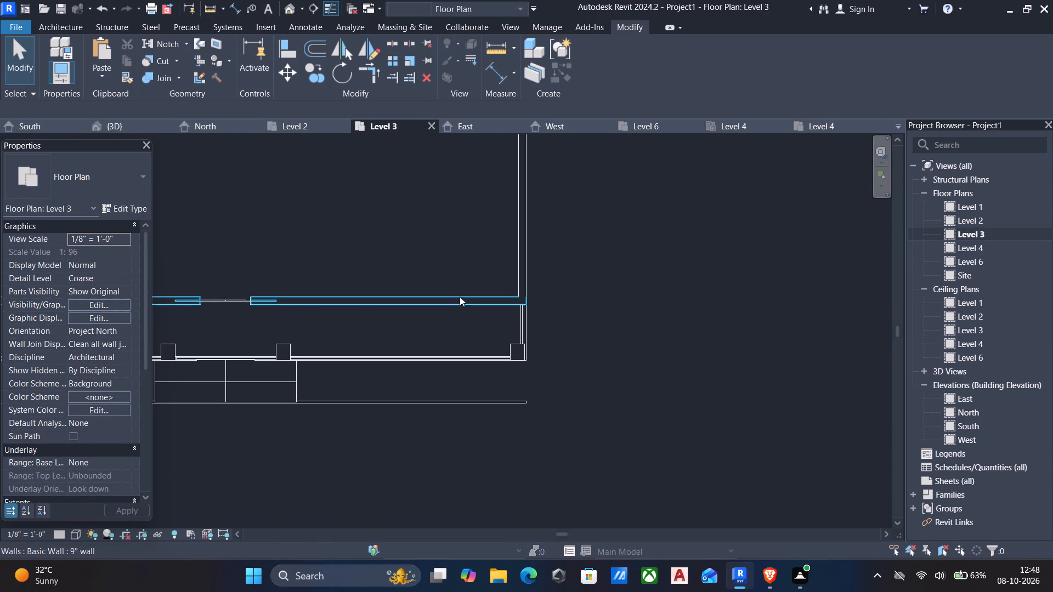
type("wa")
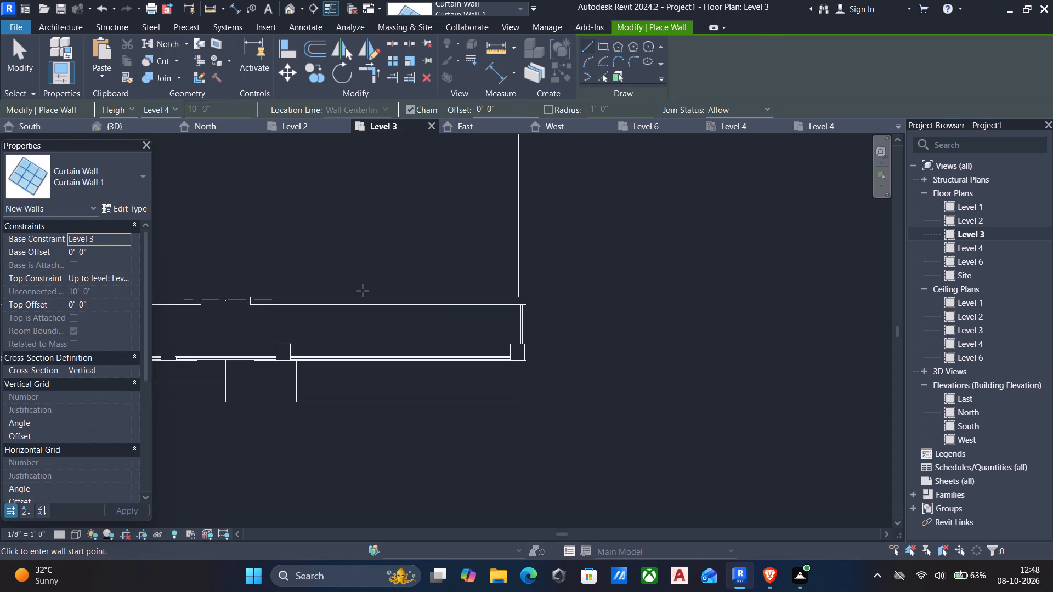
scroll(402, 295, "down", 1)
middle_click_drag(408, 295, 486, 295)
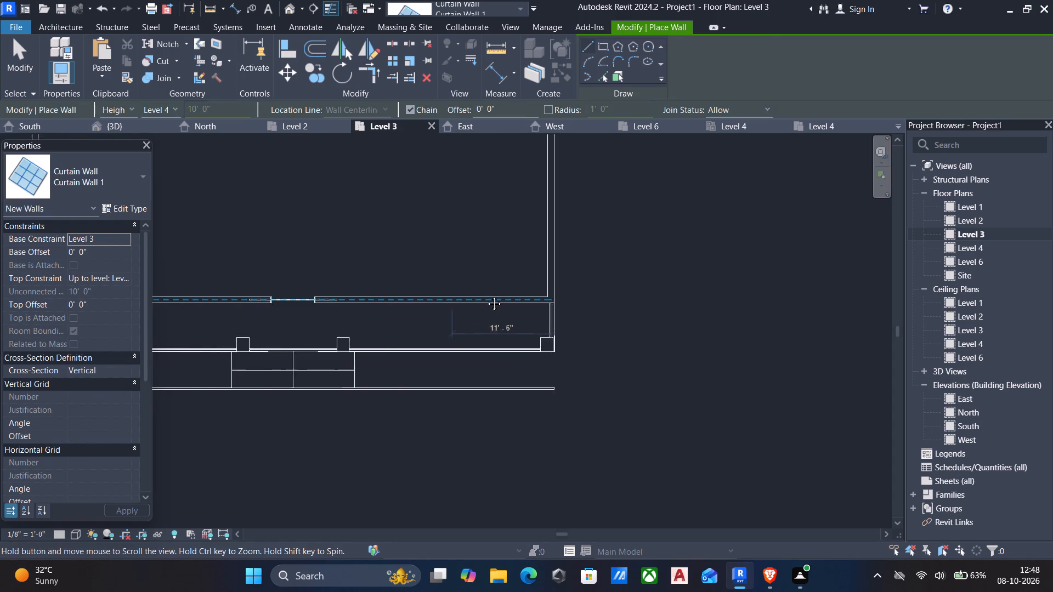
middle_click_drag(486, 295, 490, 295)
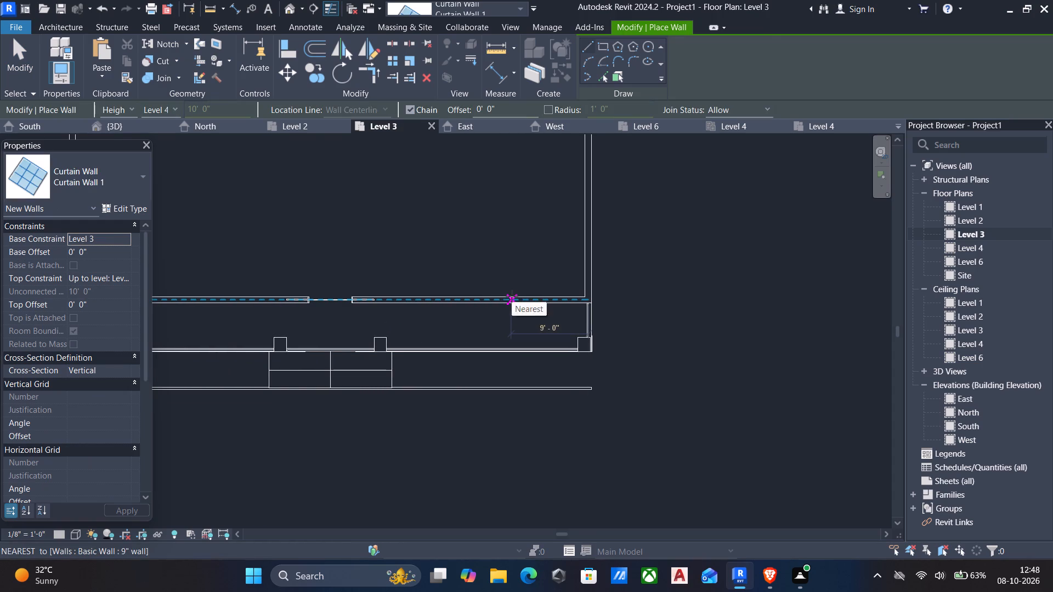
scroll(587, 303, "up", 4)
left_click(563, 300)
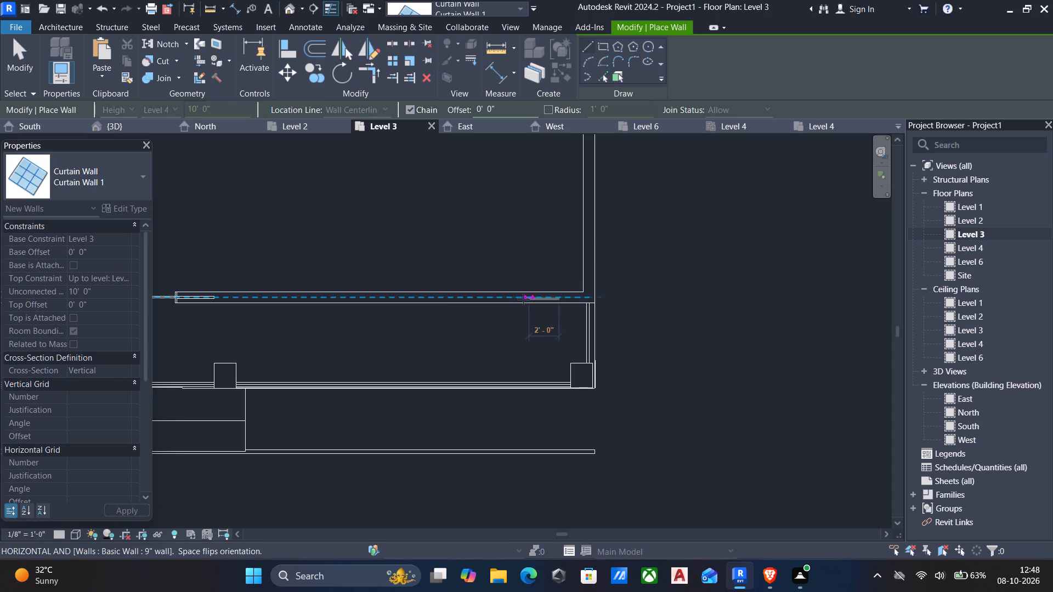
left_click(516, 300)
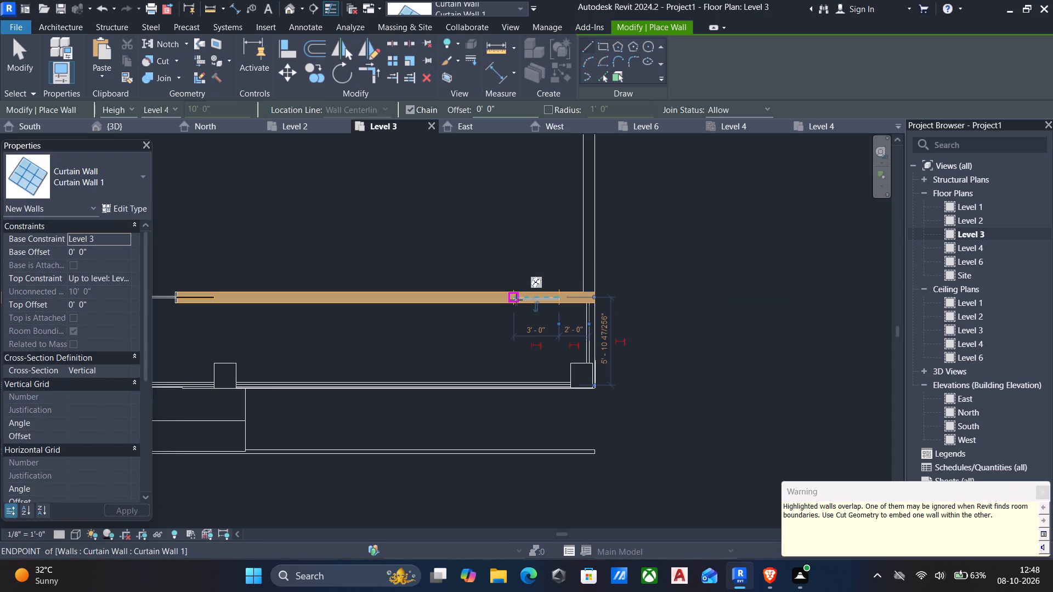
key("Escape")
Draw a second curtain wall about 5 ft long in the same front wall, between the balcony door and the first curtain wall.
left_click(287, 297)
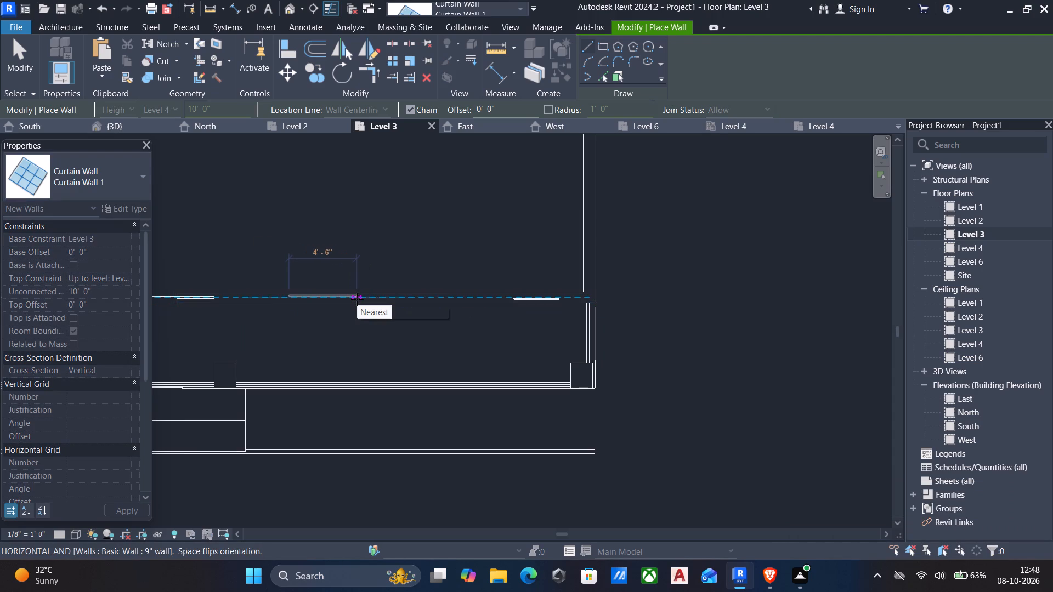
scroll(357, 299, "up", 4)
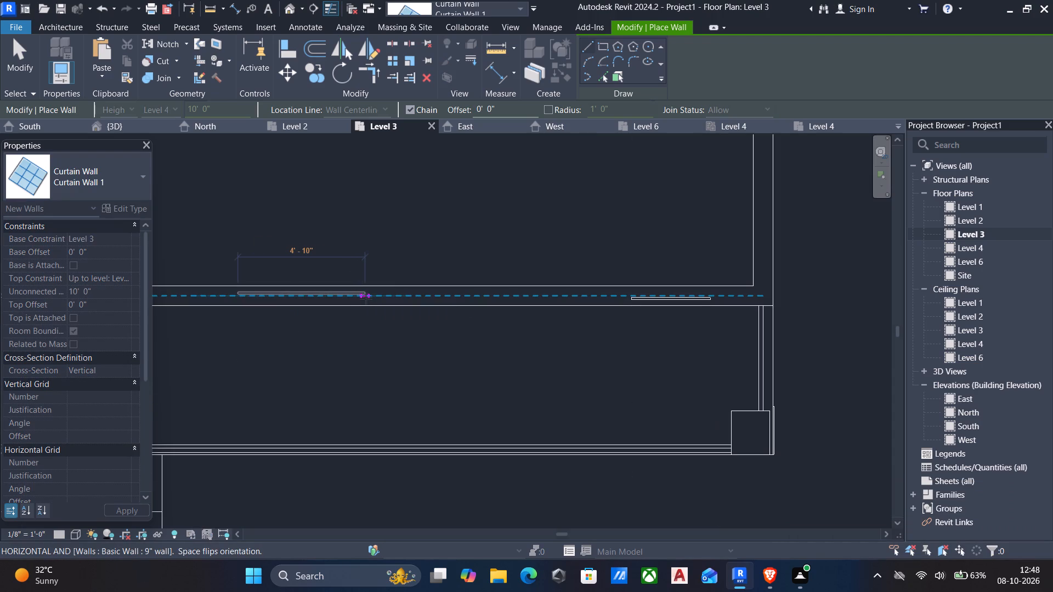
left_click(369, 299)
key("Escape")
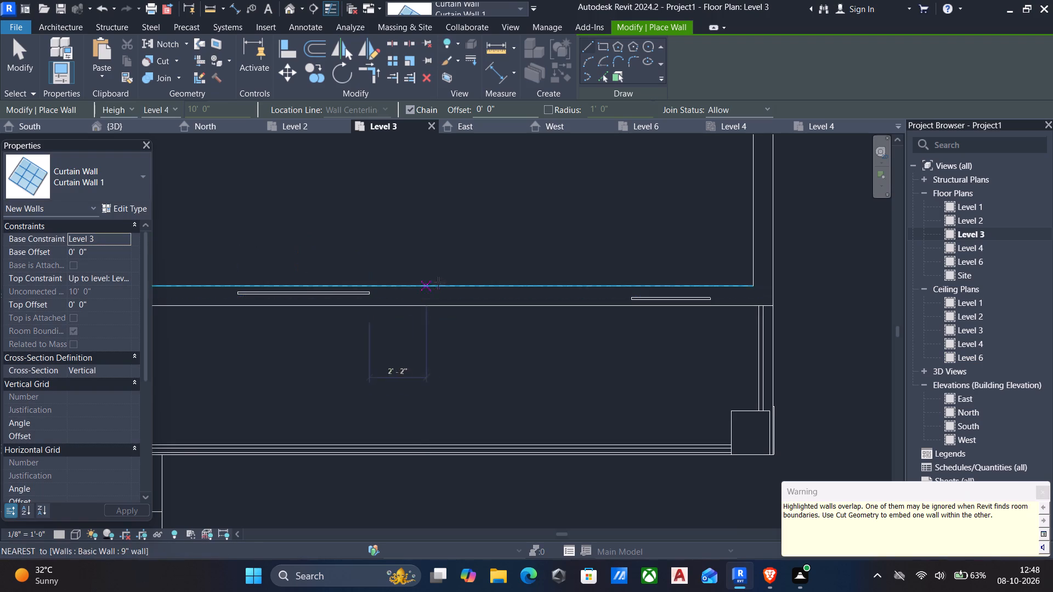
Cut the 9" front wall with both new Level 3 curtain walls using Cut Geometry.
left_click(152, 60)
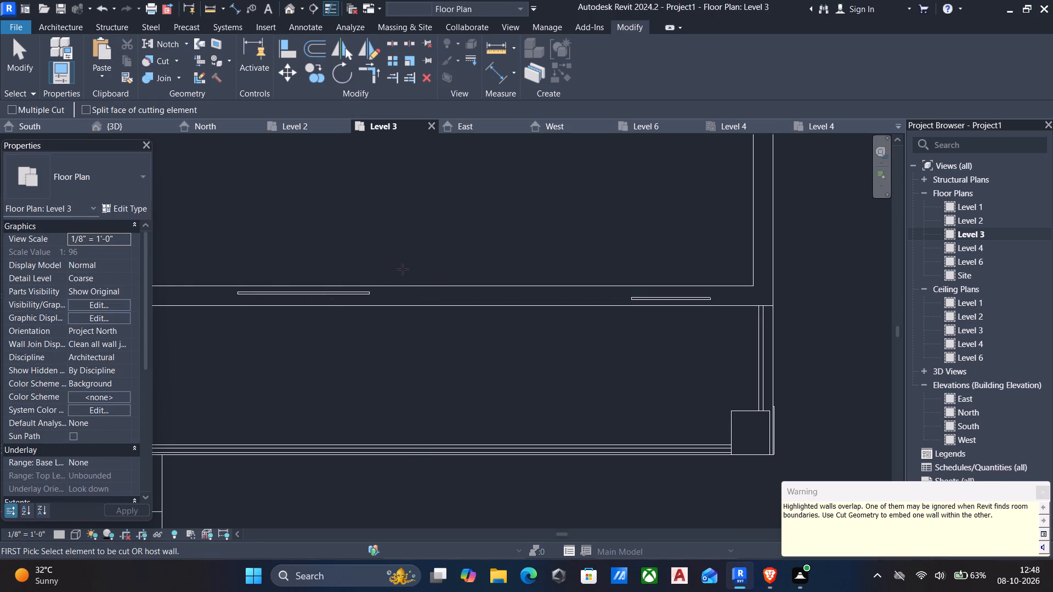
left_click(406, 286)
left_click(335, 291)
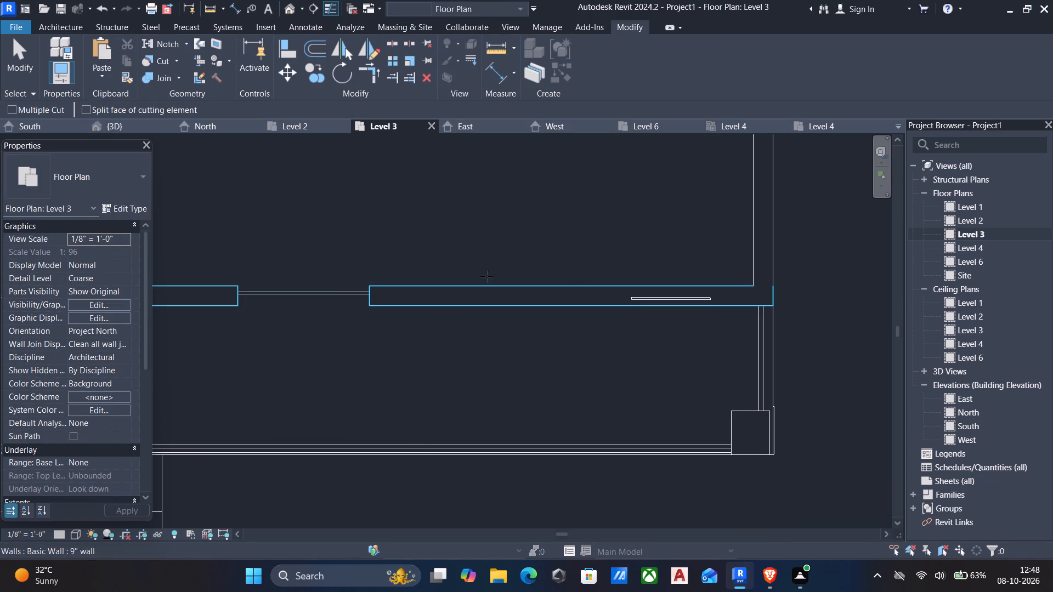
left_click(674, 282)
left_click(673, 293)
scroll(667, 298, "down", 2)
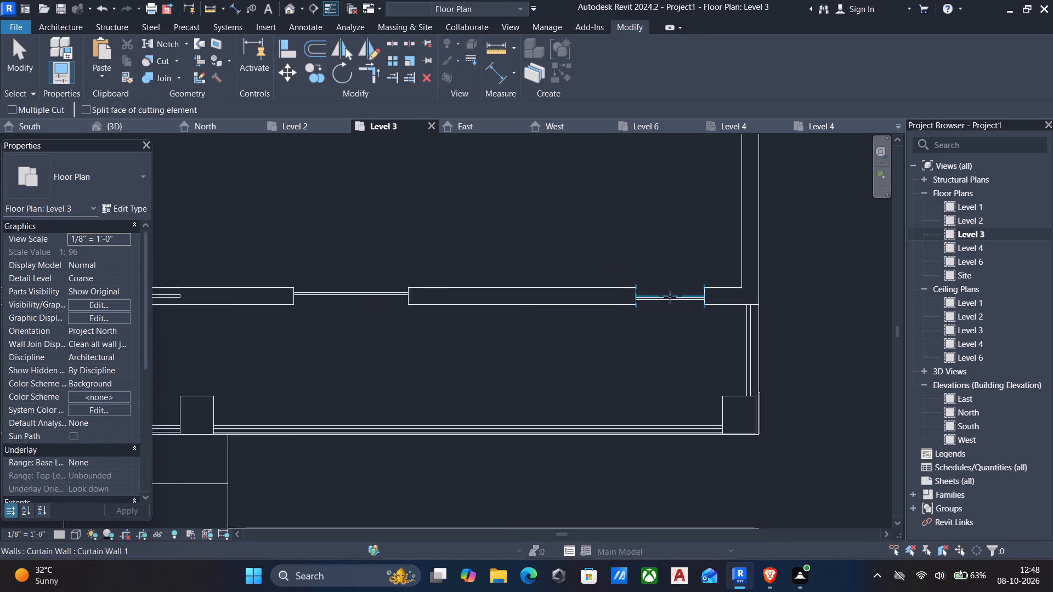
scroll(670, 297, "down", 4)
key("Escape")
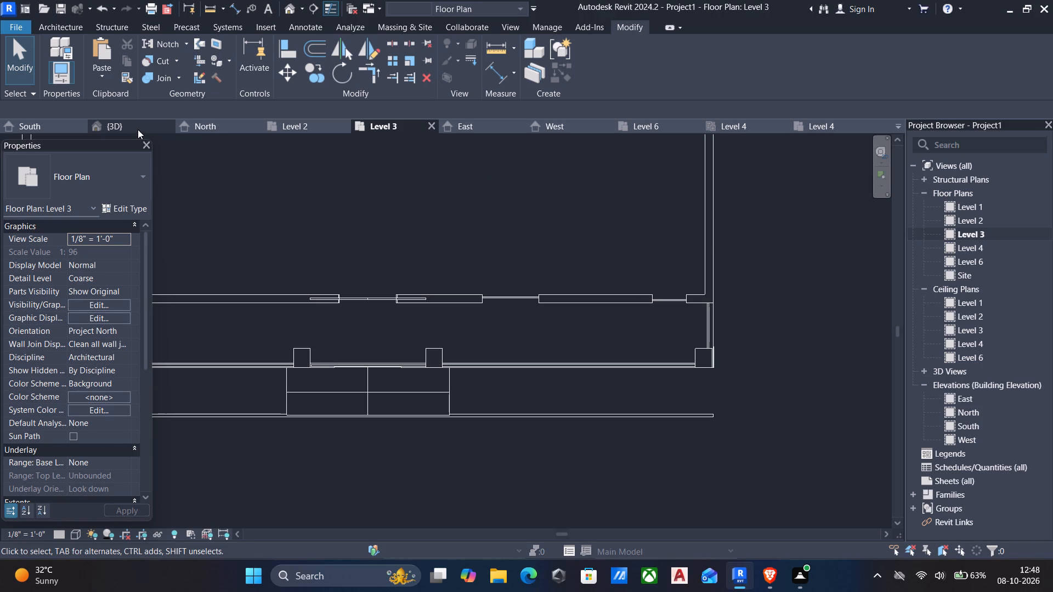
In the 3D view, align the left edge of the upper curtain wall nearest the door with the ground-floor curtain wall directly below.
left_click(135, 128)
scroll(544, 295, "down", 2)
middle_click_drag(563, 314, 577, 307, "shift")
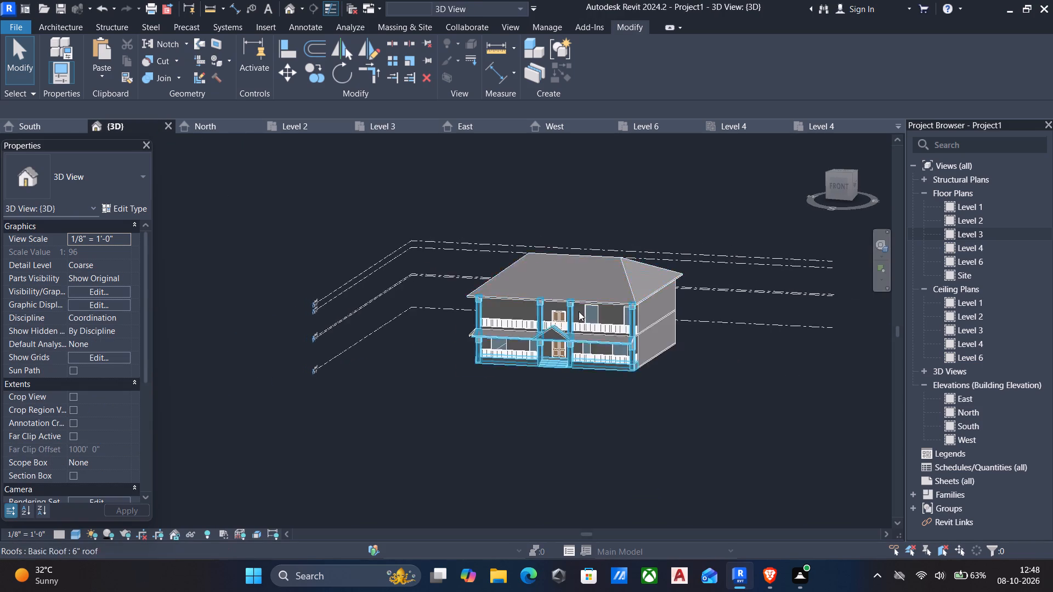
scroll(578, 310, "up", 6)
scroll(576, 344, "down", 4)
middle_click_drag(583, 357, 593, 356, "shift")
scroll(593, 356, "up", 4)
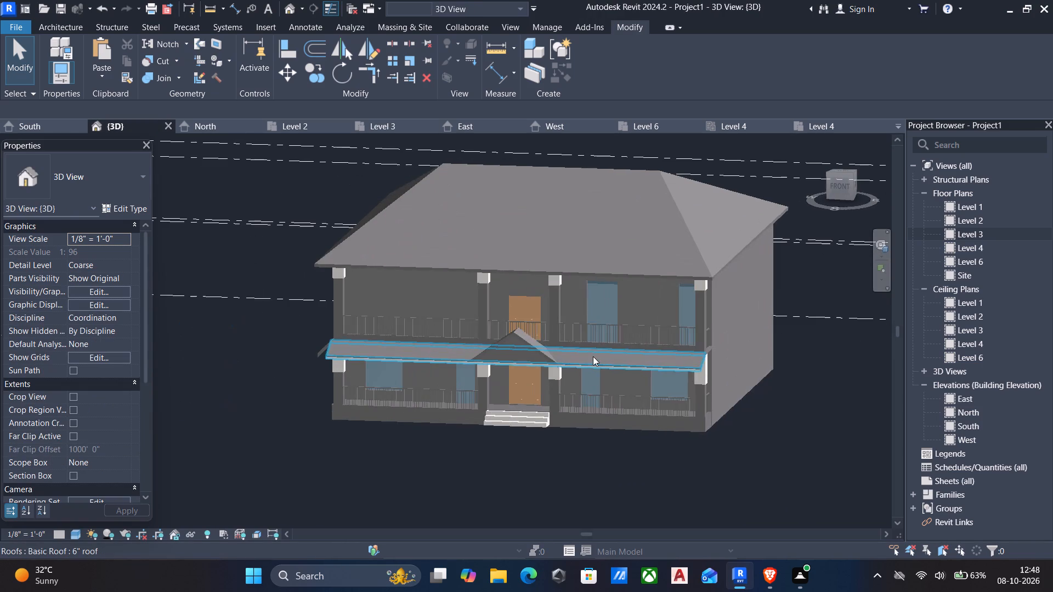
type("al")
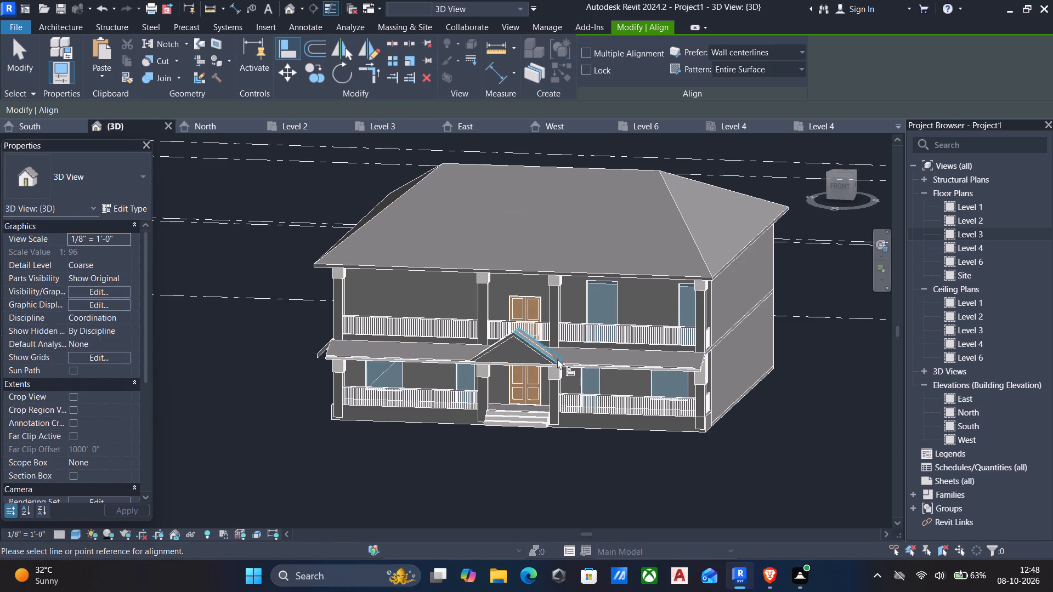
scroll(591, 380, "up", 4)
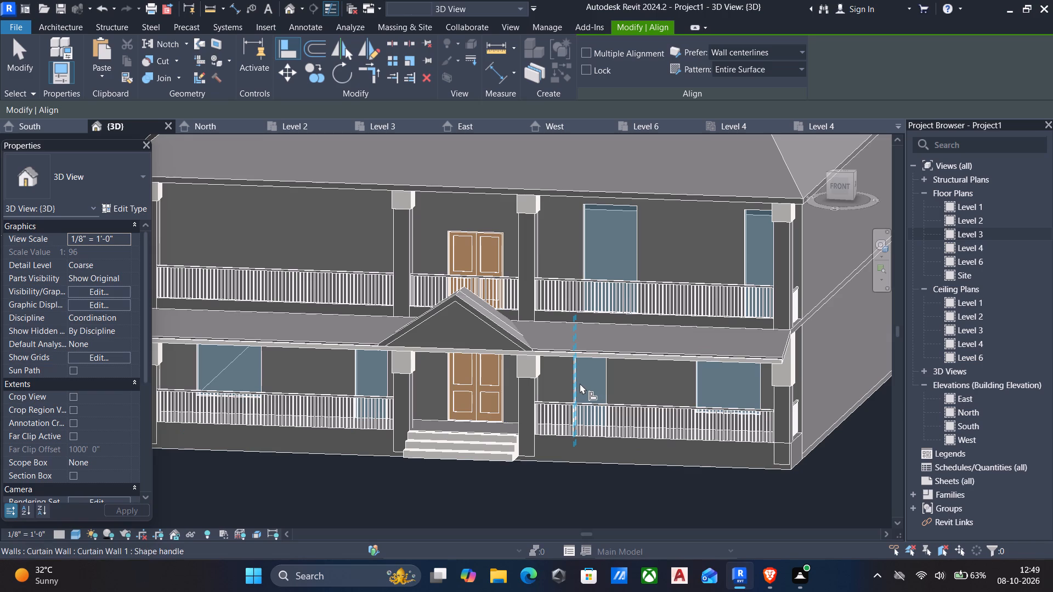
left_click(580, 383)
left_click(581, 250)
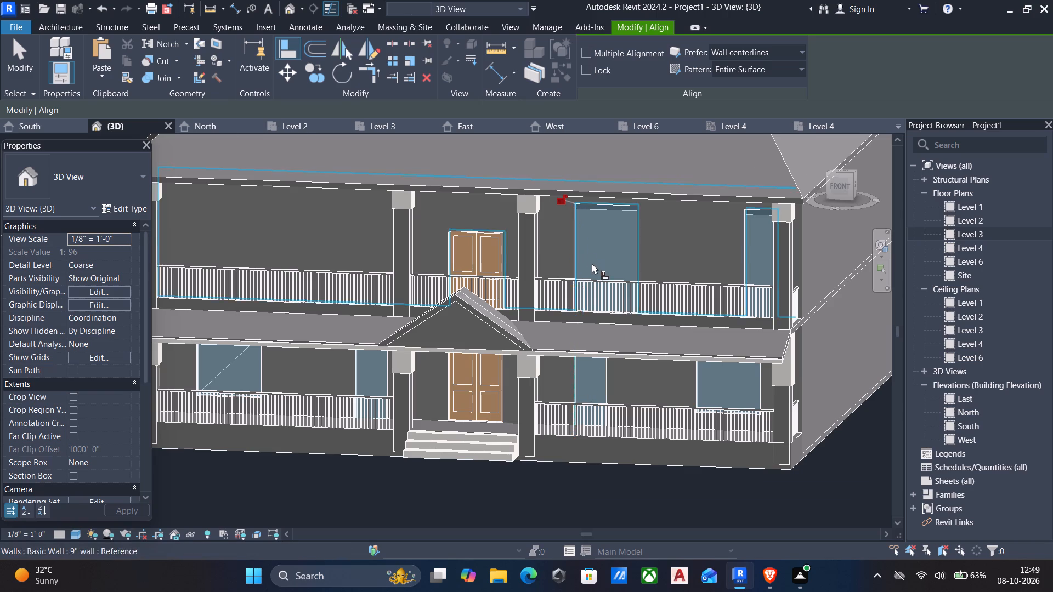
scroll(592, 264, "down", 4)
scroll(621, 264, "up", 5)
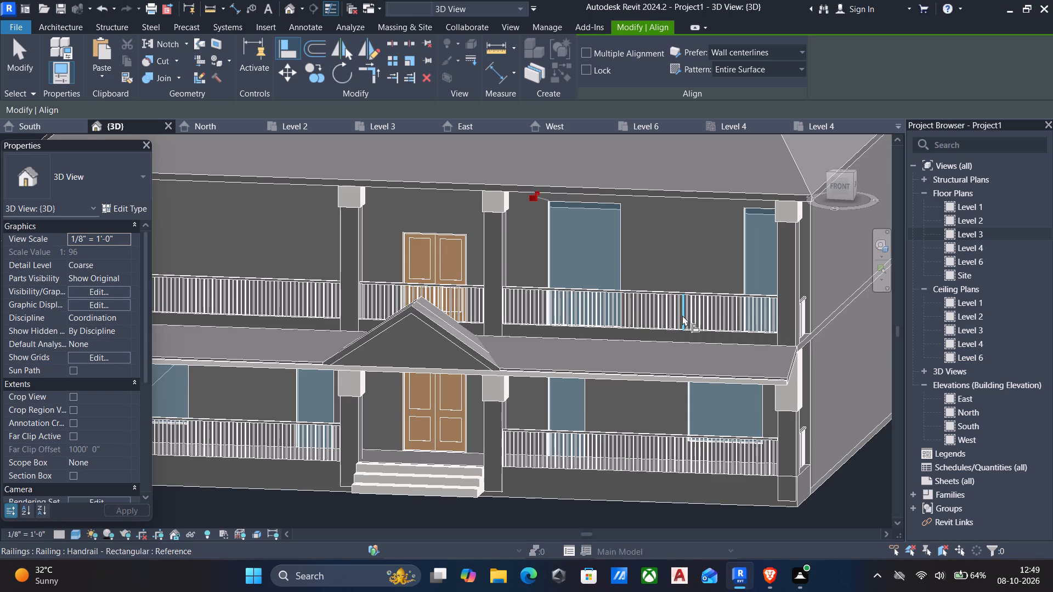
Narrow the upper curtain wall nearest the balcony door by pulling its outer end toward the door.
key("Escape")
scroll(663, 339, "down", 6)
middle_click_drag(661, 343, 667, 338, "shift")
scroll(670, 340, "up", 6, "shift")
key("Escape")
left_click(641, 270)
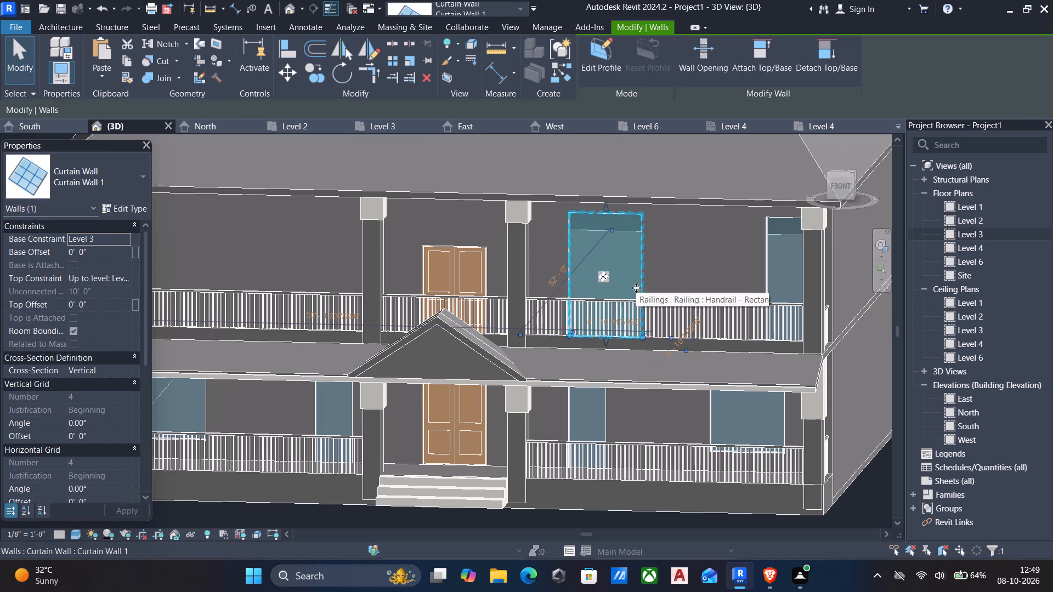
scroll(636, 288, "up", 3)
left_click_drag(648, 361, 639, 361)
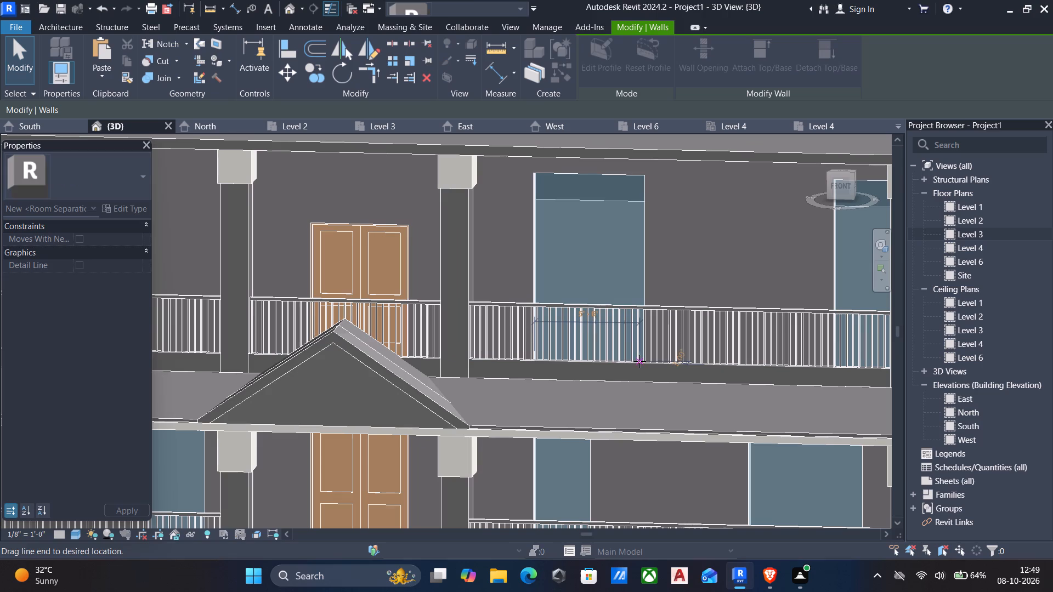
left_click_drag(639, 361, 623, 362)
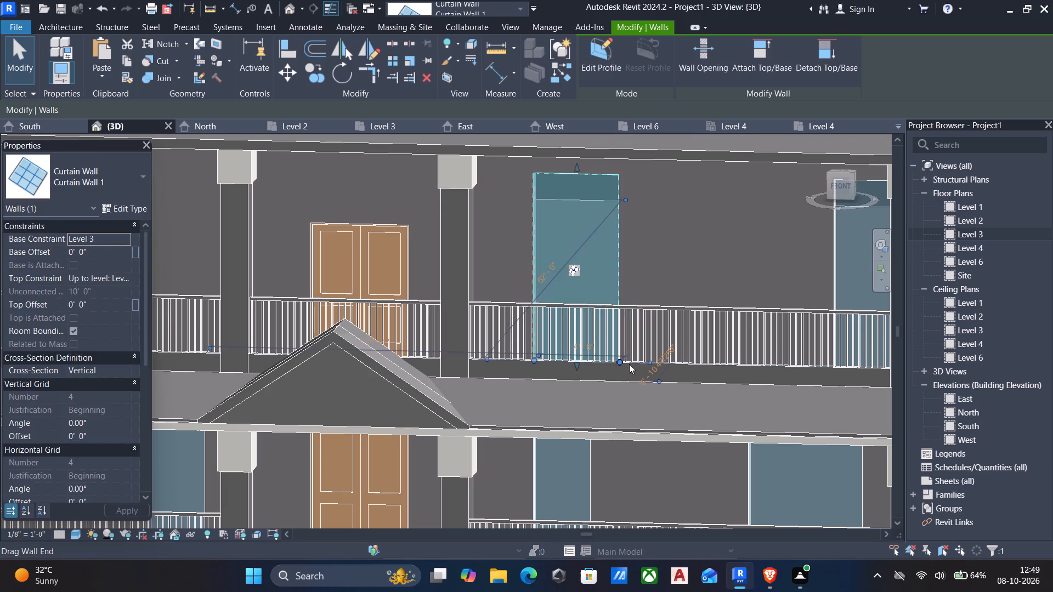
key("Escape")
Shorten the upper curtain wall nearest the door, raising its base about 2 ft above Level 3 and lowering its top edge.
scroll(630, 365, "down", 3)
left_click(603, 238)
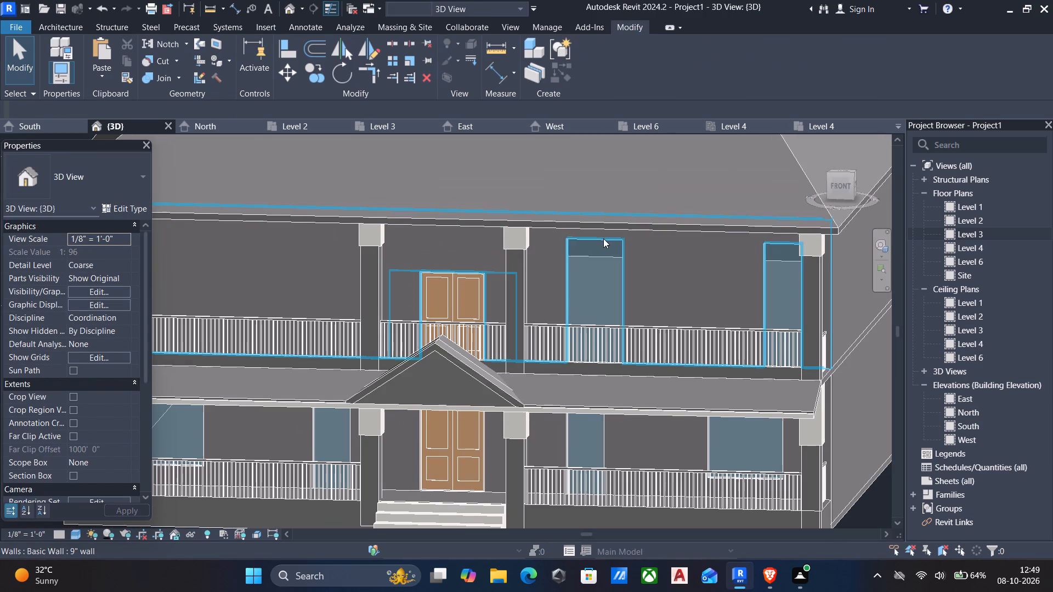
key("Escape")
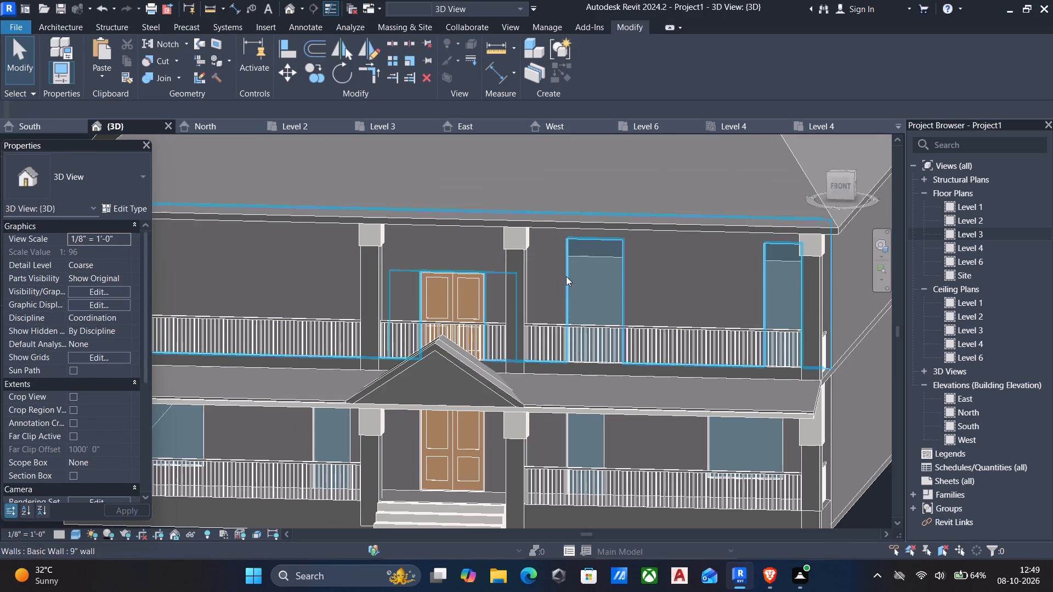
left_click(566, 276)
key("Escape")
left_click(571, 284)
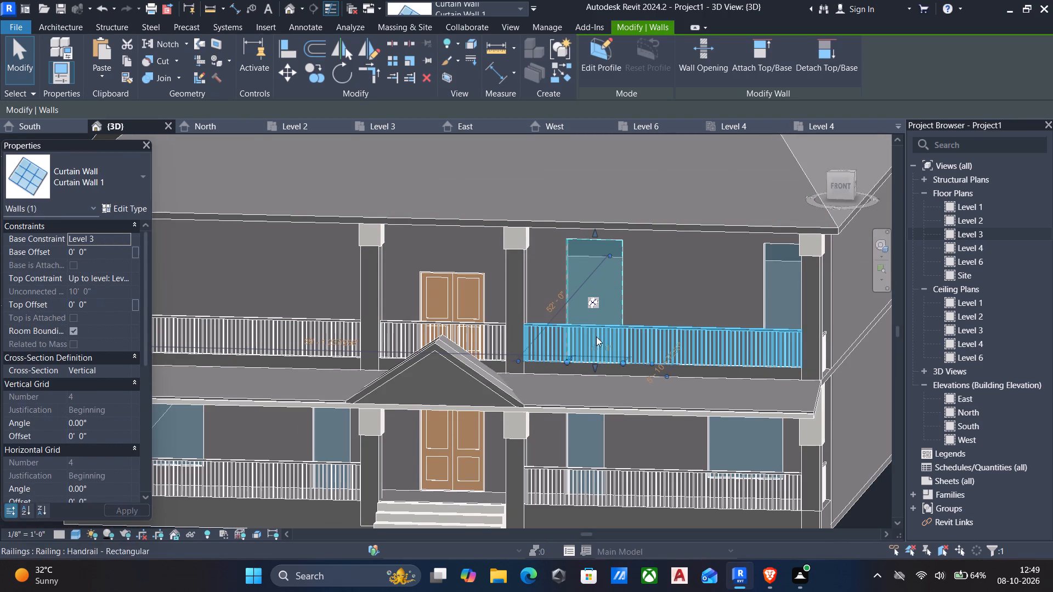
left_click_drag(596, 369, 593, 337)
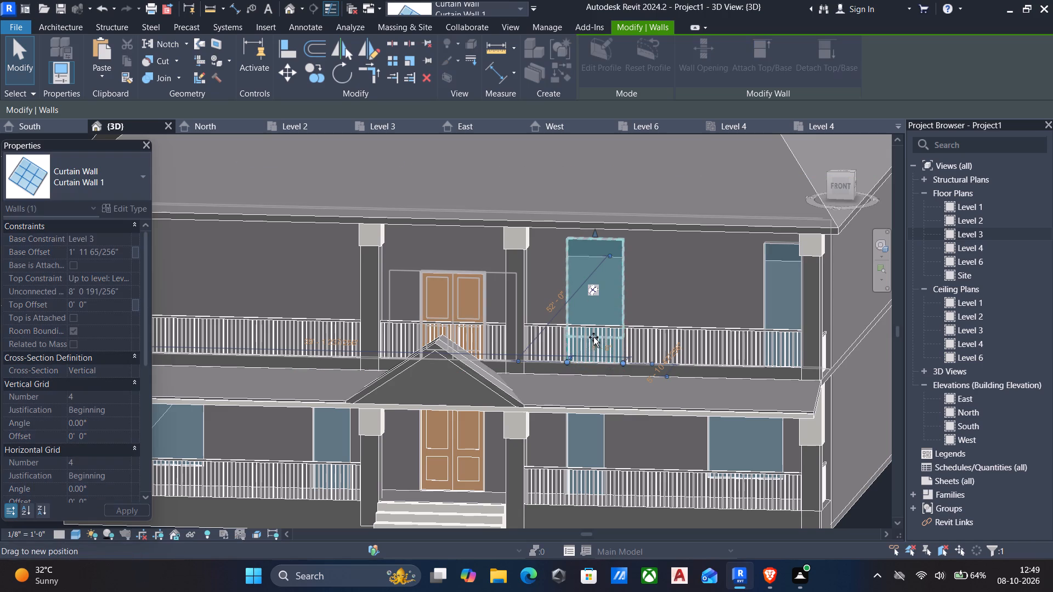
left_click_drag(593, 337, 593, 337)
left_click_drag(593, 233, 596, 261)
left_click(765, 241)
key("Escape")
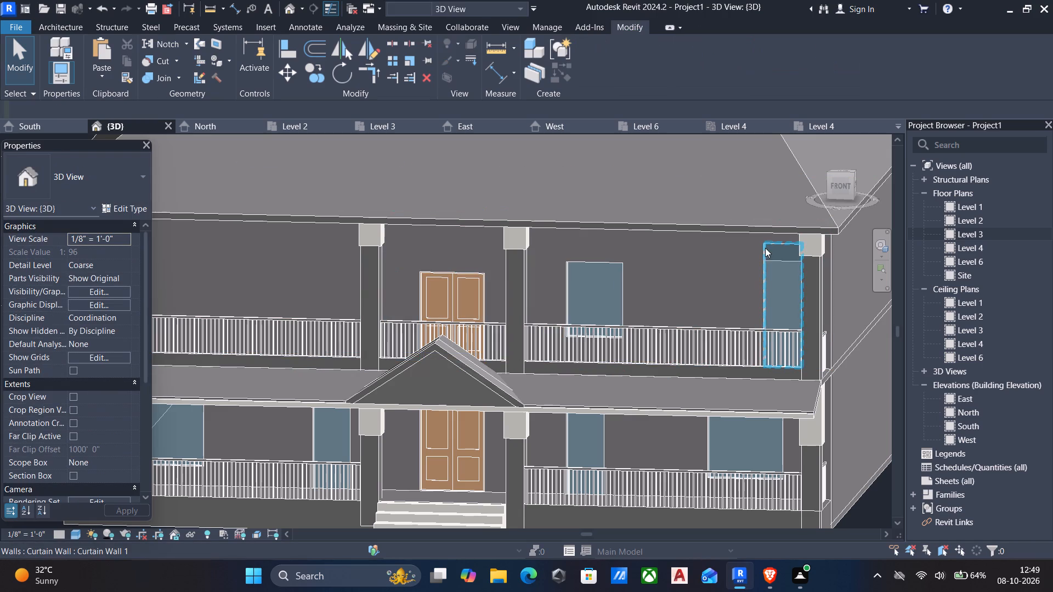
Lower the top of the upper curtain wall at the house corner to a top offset of about -1' 10".
scroll(761, 252, "down", 2)
middle_click_drag(763, 261, 483, 263)
scroll(502, 258, "up", 3)
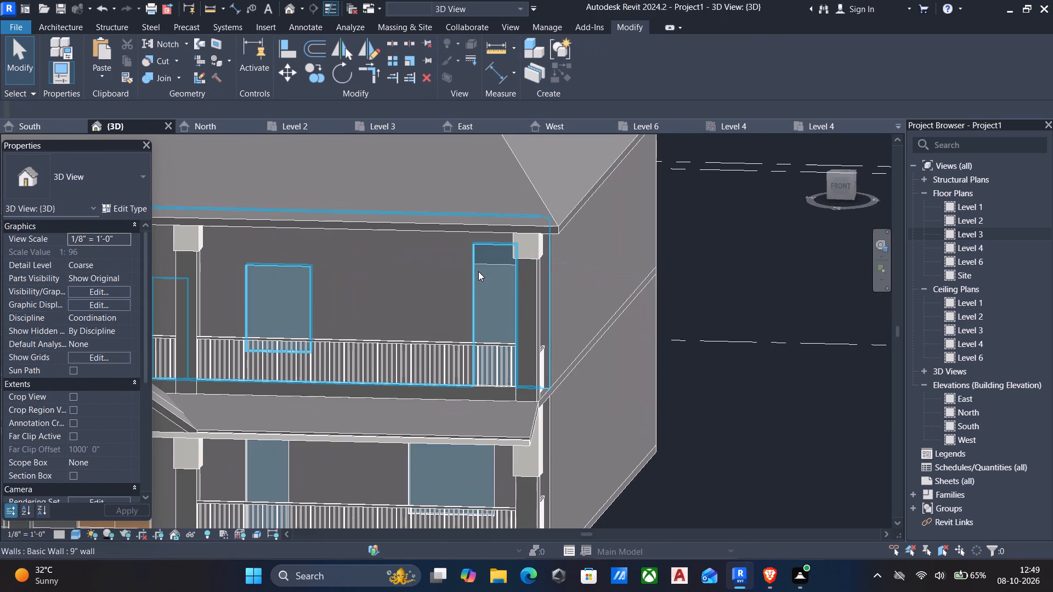
left_click(477, 273)
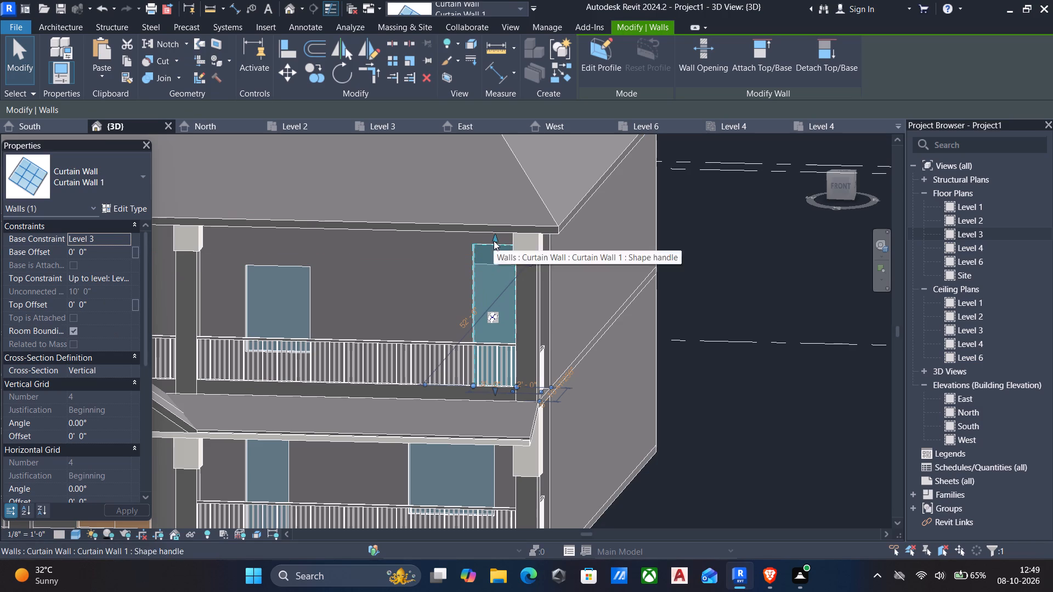
left_click_drag(494, 240, 496, 270)
Raise the base of the upper corner curtain wall to about 4 ft above Level 3.
scroll(484, 279, "down", 2)
middle_click_drag(485, 282, 587, 270)
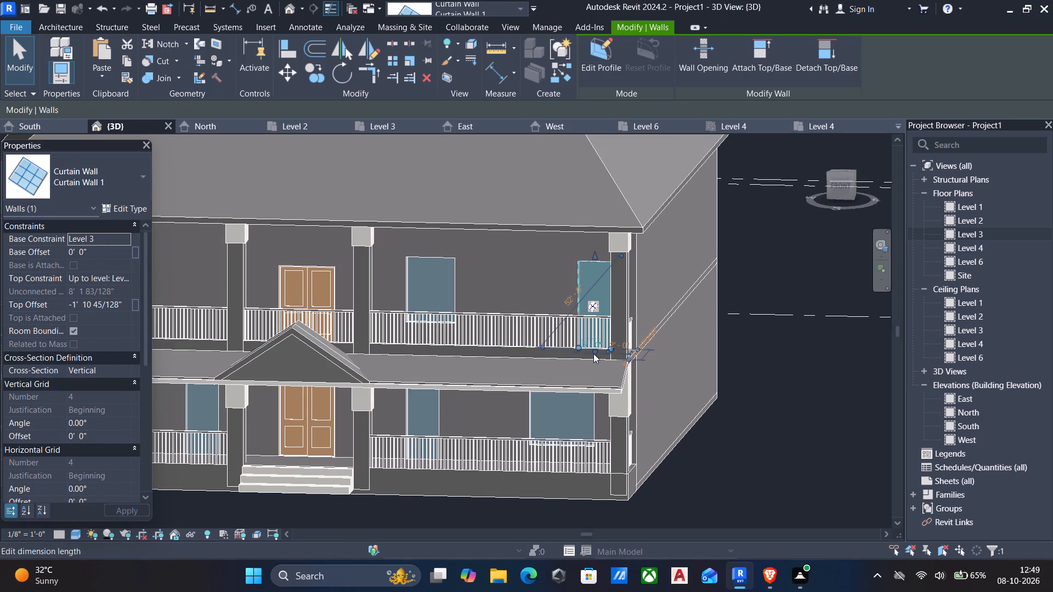
left_click_drag(593, 354, 592, 292)
key("Escape")
scroll(593, 351, "up", 3)
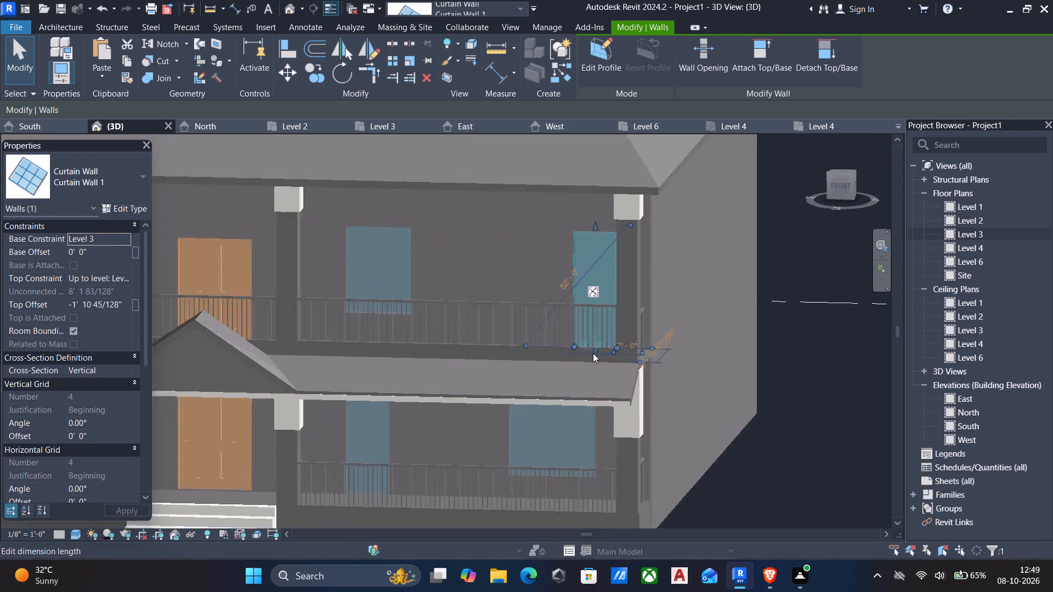
scroll(593, 353, "up", 1)
key("Escape")
scroll(596, 353, "up", 6)
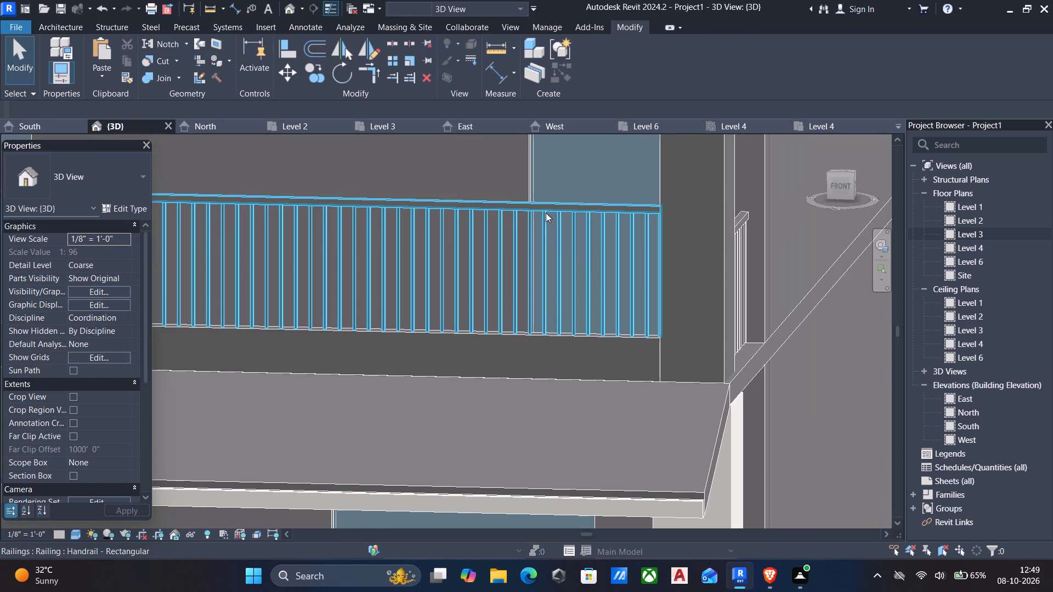
left_click(531, 172)
left_click_drag(594, 340, 609, 278)
key("Escape")
scroll(596, 323, "up", 4)
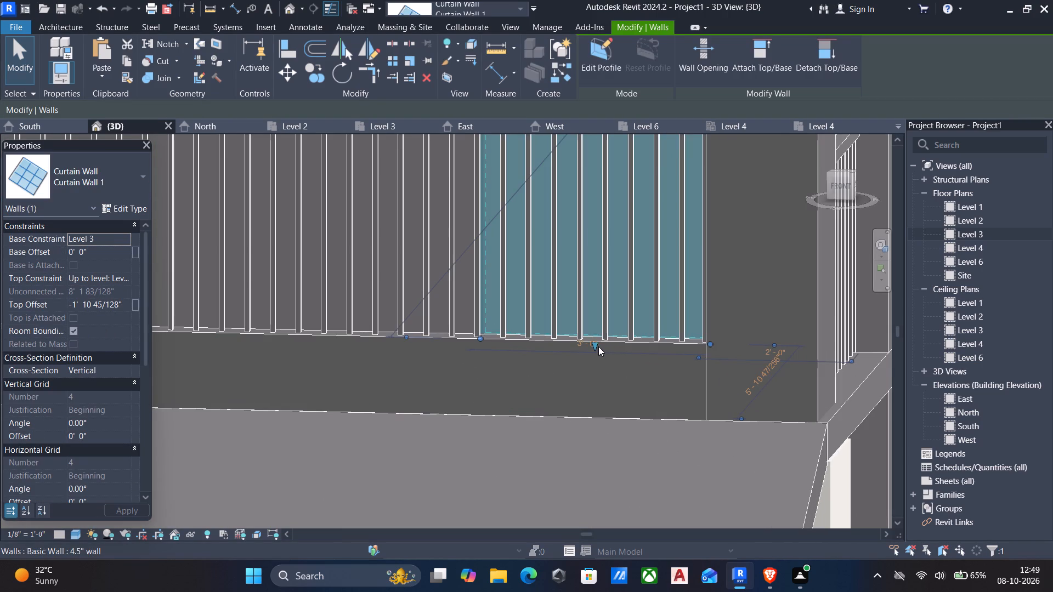
scroll(598, 351, "up", 11)
left_click_drag(595, 321, 593, 494)
scroll(590, 306, "down", 5)
middle_click_drag(590, 306, 582, 498)
scroll(584, 499, "up", 1)
scroll(590, 496, "down", 10)
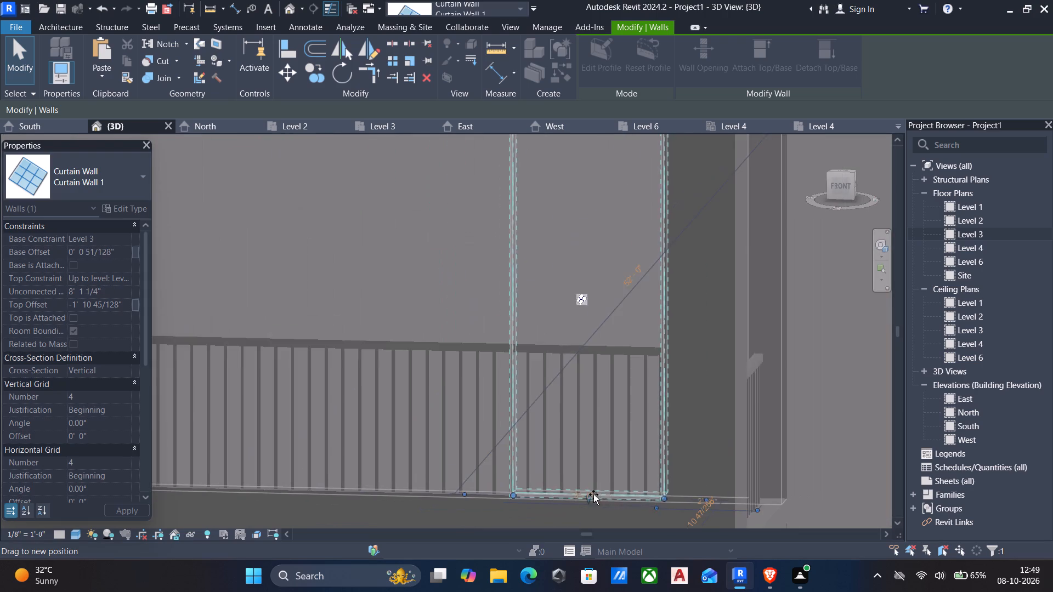
left_click_drag(593, 494, 601, 345)
scroll(593, 494, "down", 2)
scroll(593, 387, "down", 3)
middle_click_drag(596, 390, 707, 360)
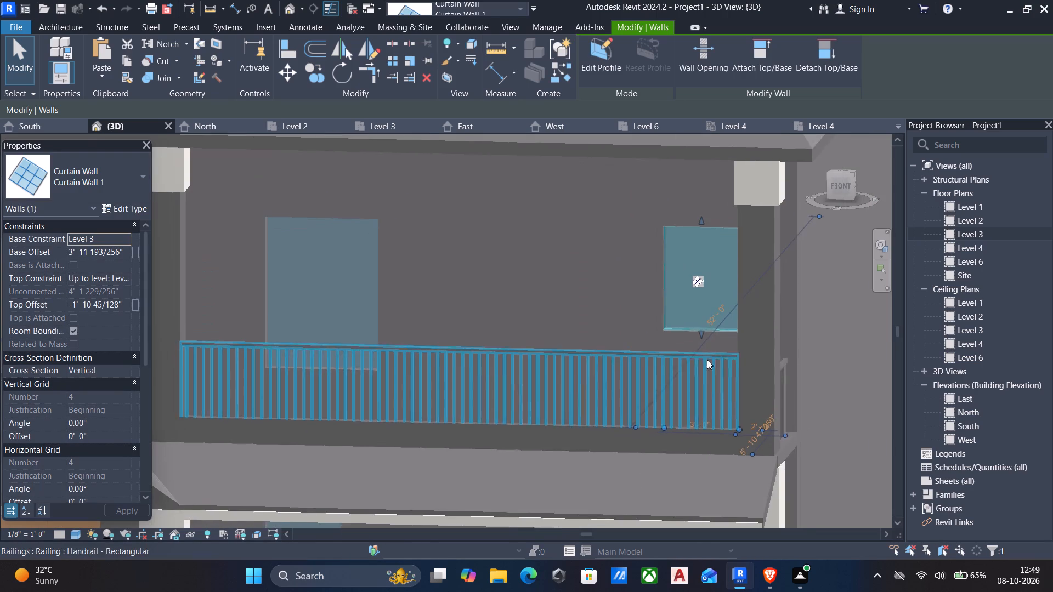
key("Escape")
In the front 3D view, align the top of the upper curtain wall nearest the door with the balcony door's head.
scroll(463, 381, "down", 4)
scroll(241, 328, "down", 1)
middle_click_drag(269, 332, 337, 340)
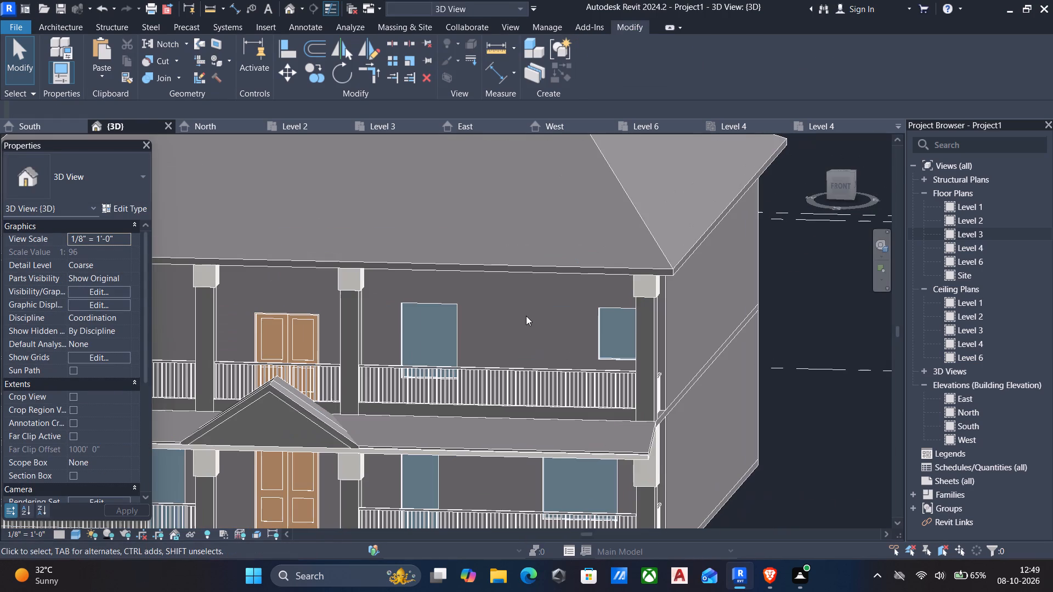
type("al")
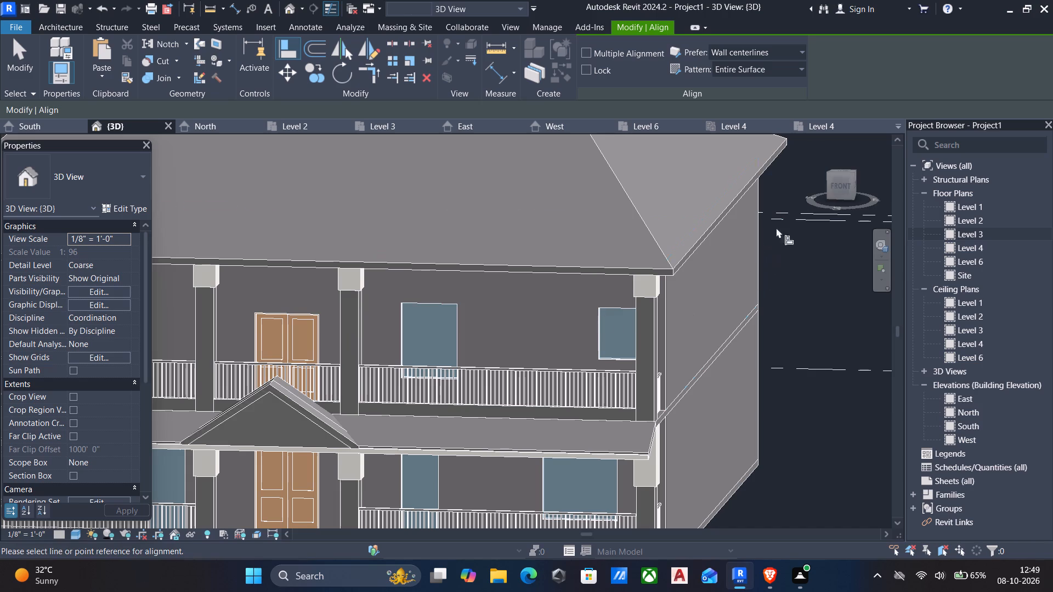
left_click(837, 189)
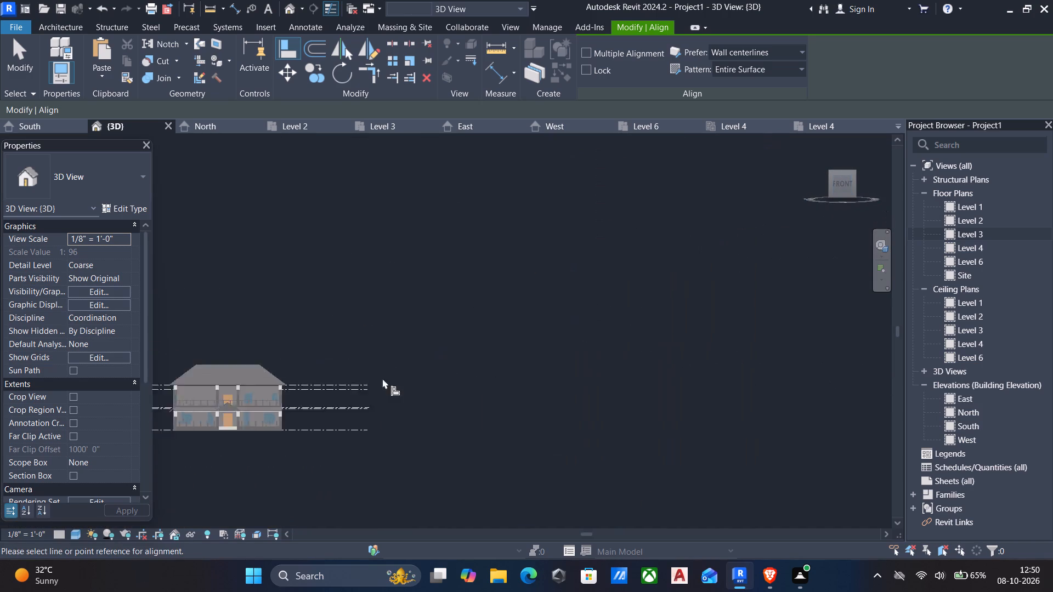
scroll(459, 326, "up", 5)
scroll(411, 328, "up", 4)
scroll(495, 347, "up", 4)
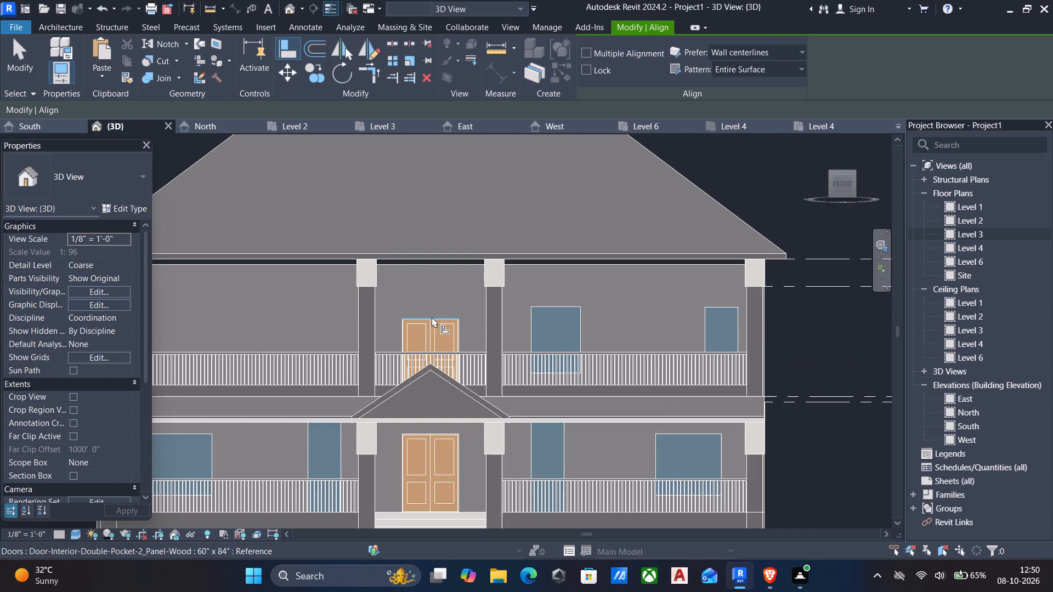
left_click(432, 319)
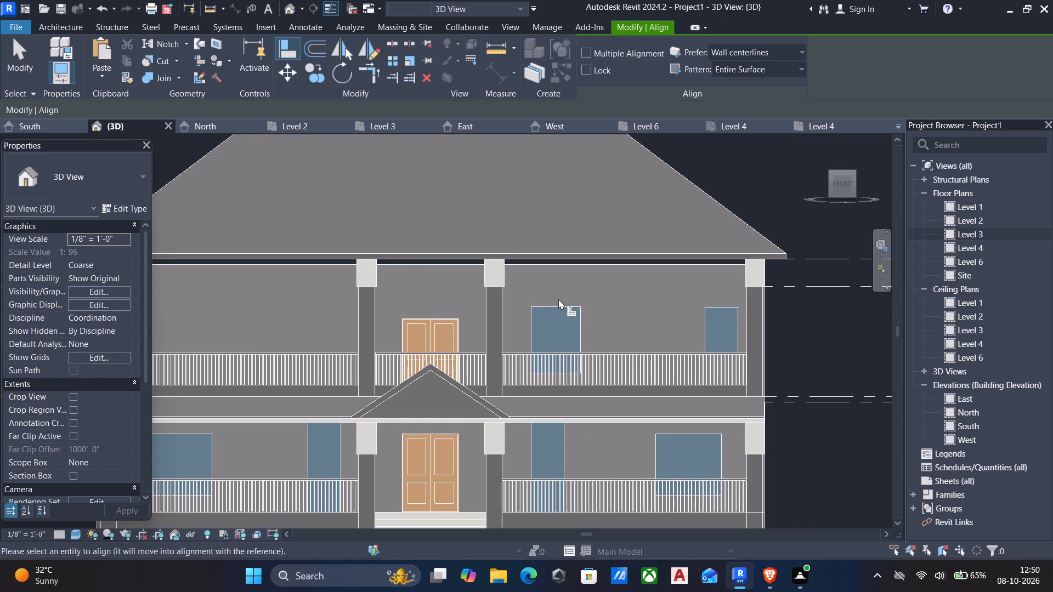
left_click(558, 304)
left_click(726, 304)
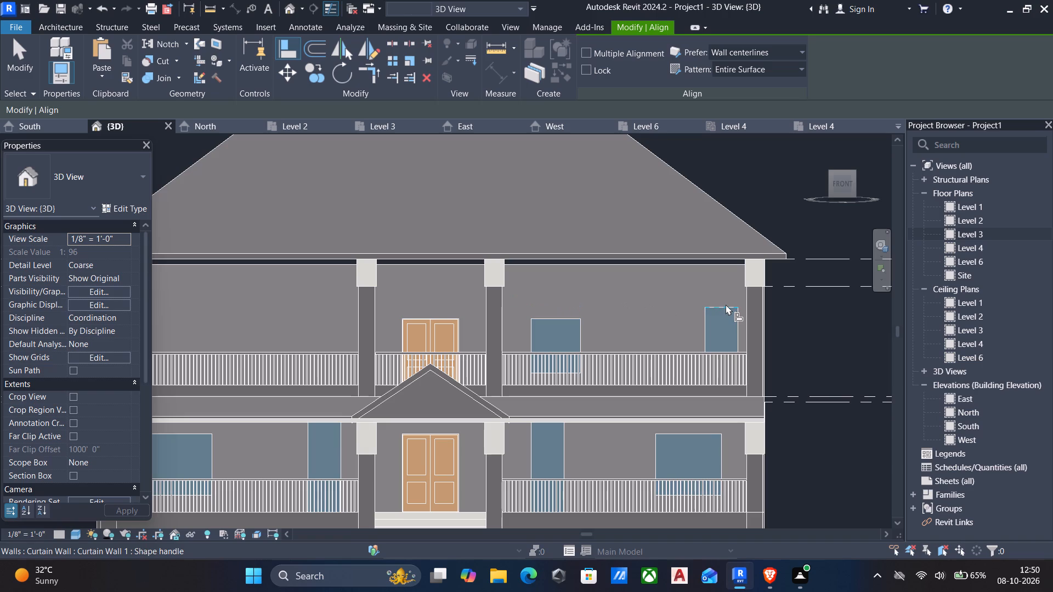
left_click(550, 316)
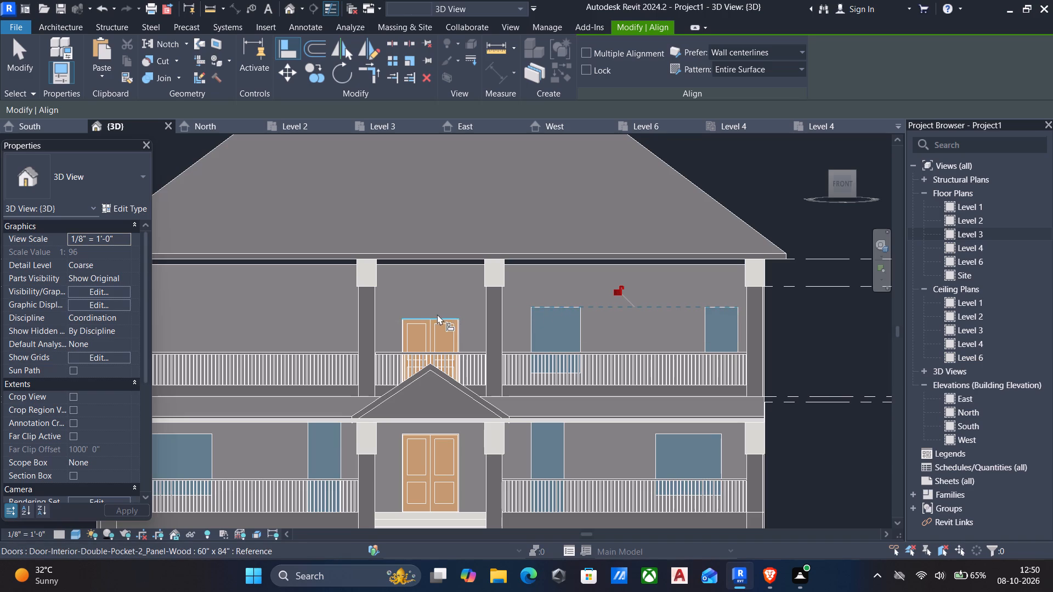
left_click(437, 314)
left_click(545, 308)
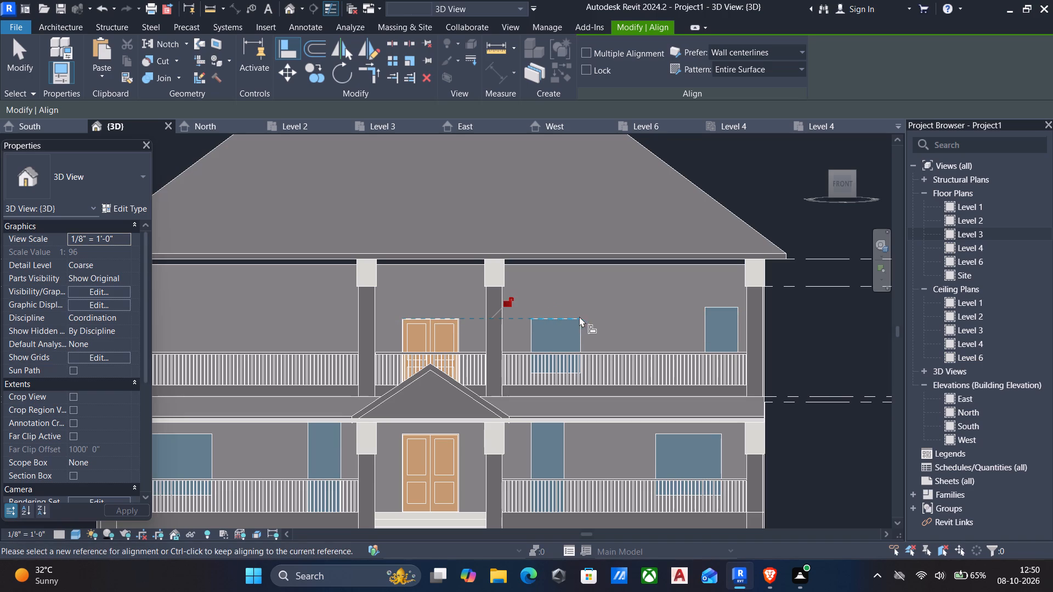
Align the top of the upper corner curtain wall with the top of the upper curtain wall nearest the door.
left_click(714, 305, "ctrl")
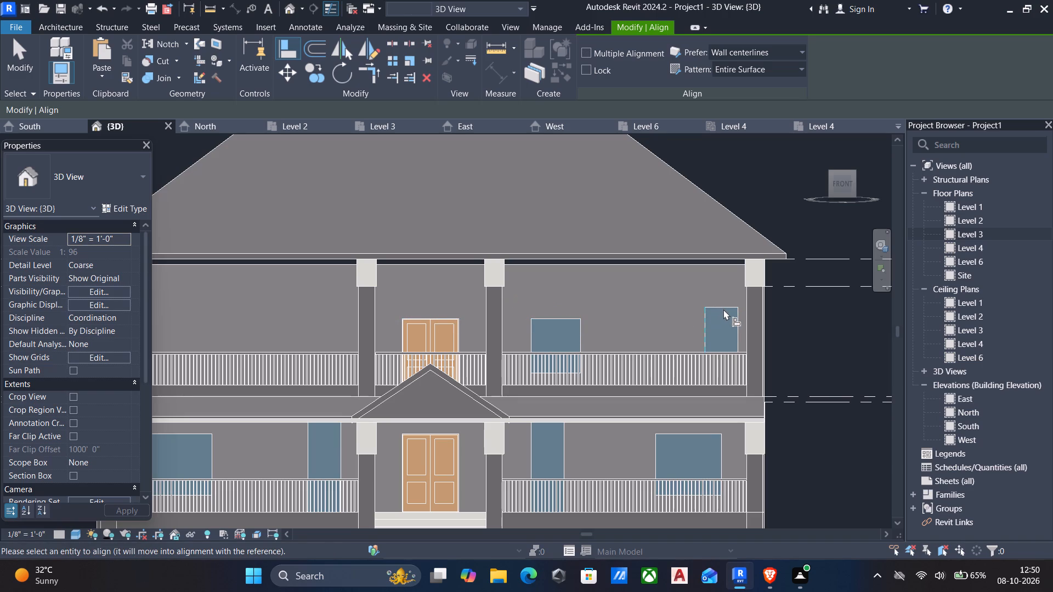
key("Escape")
type("al")
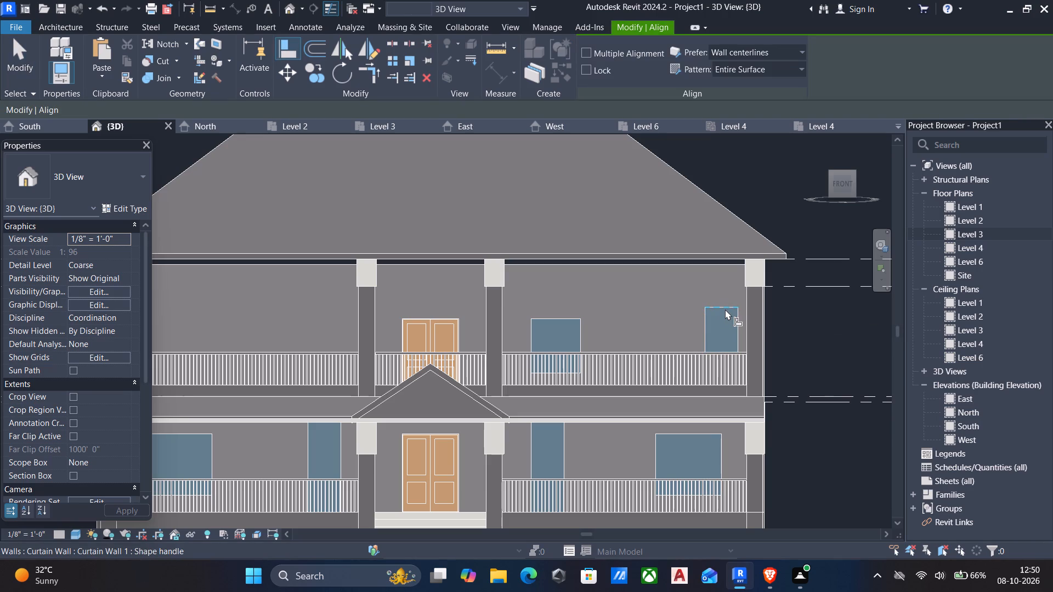
left_click(551, 315)
left_click(722, 305, "ctrl")
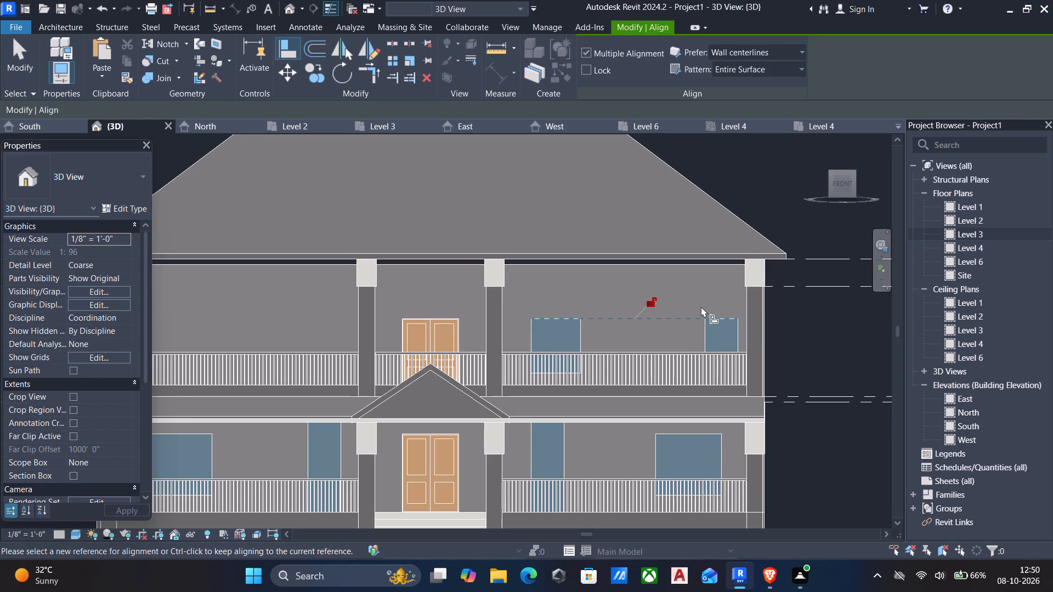
key("Escape")
key("Escape")
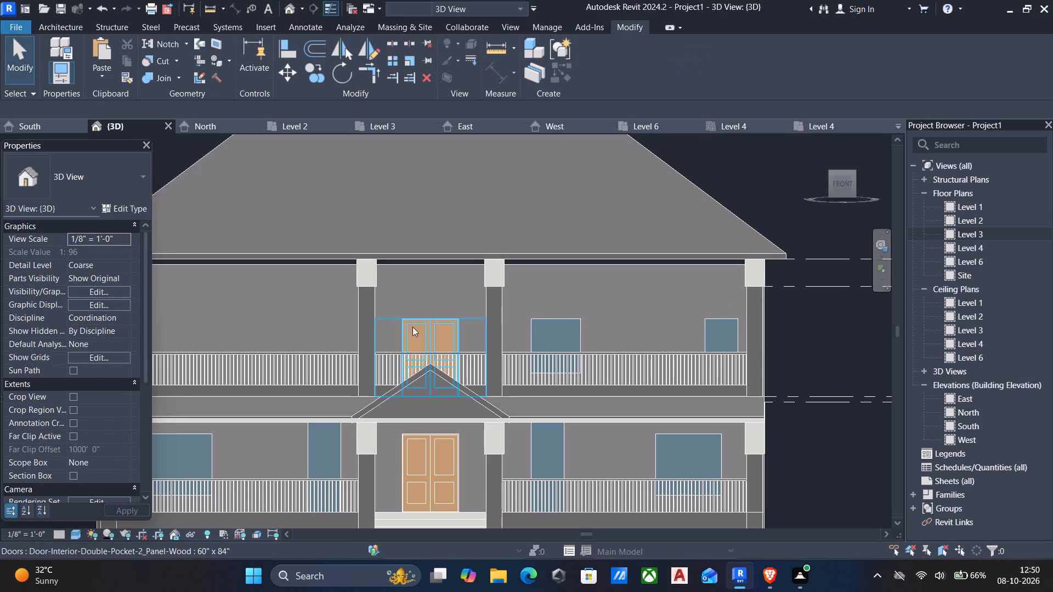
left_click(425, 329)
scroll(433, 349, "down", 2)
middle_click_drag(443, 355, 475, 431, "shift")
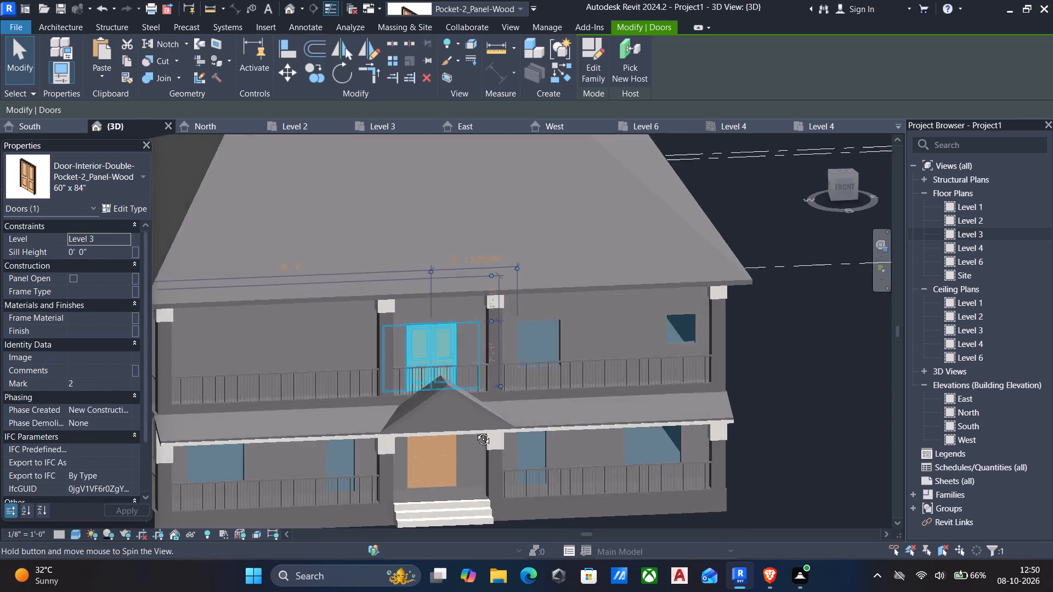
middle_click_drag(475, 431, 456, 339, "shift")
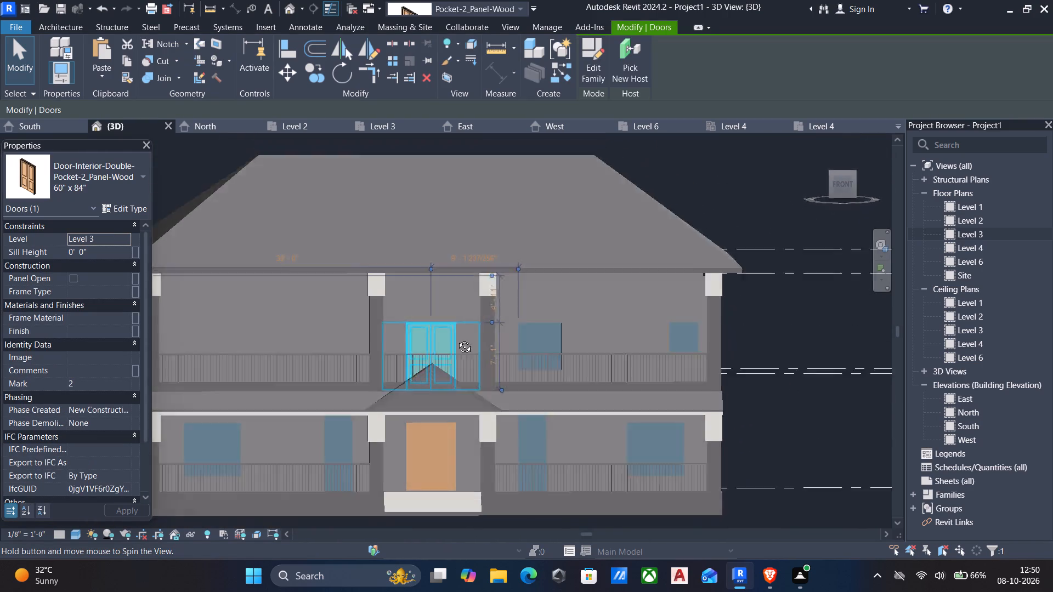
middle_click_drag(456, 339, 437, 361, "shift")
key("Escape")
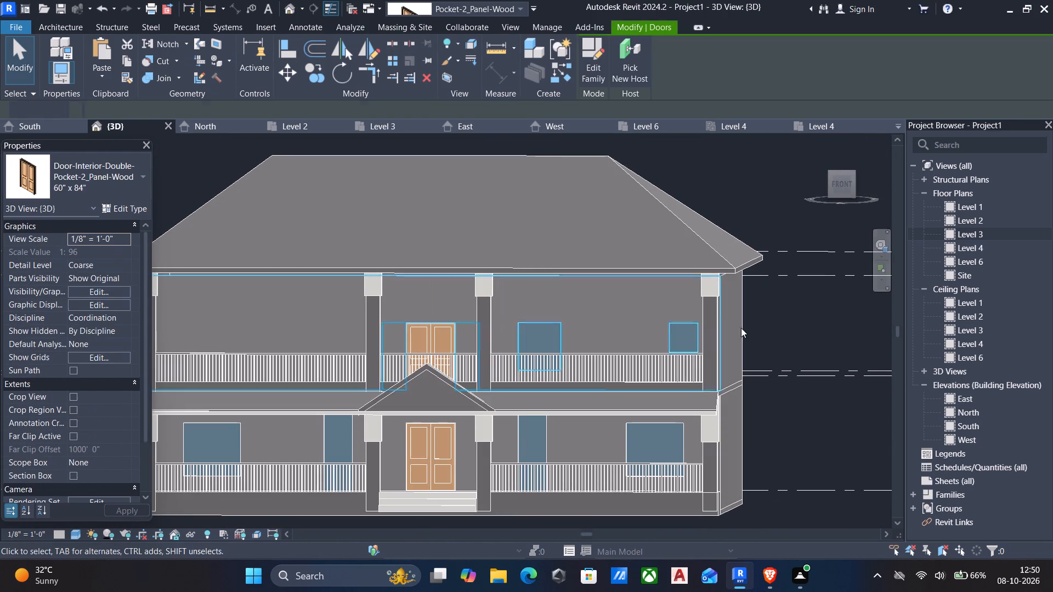
In the South elevation, lower Level 6 with its roof to an elevation of 23' 2".
double_click(964, 419)
scroll(641, 305, "down", 3)
middle_click_drag(668, 314, 784, 323)
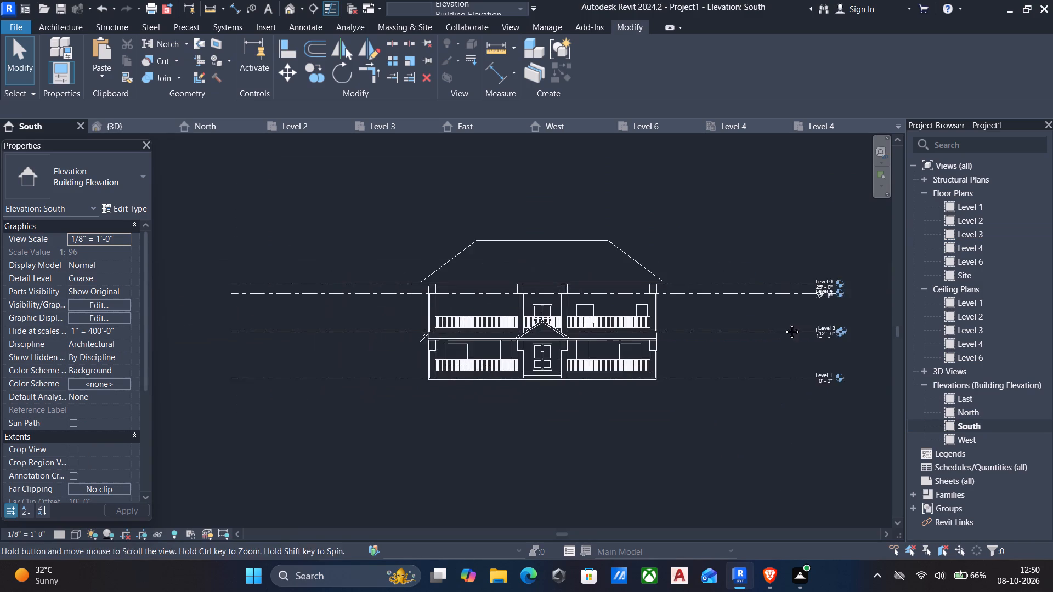
middle_click_drag(784, 323, 785, 323)
scroll(228, 310, "up", 3)
left_click(377, 285)
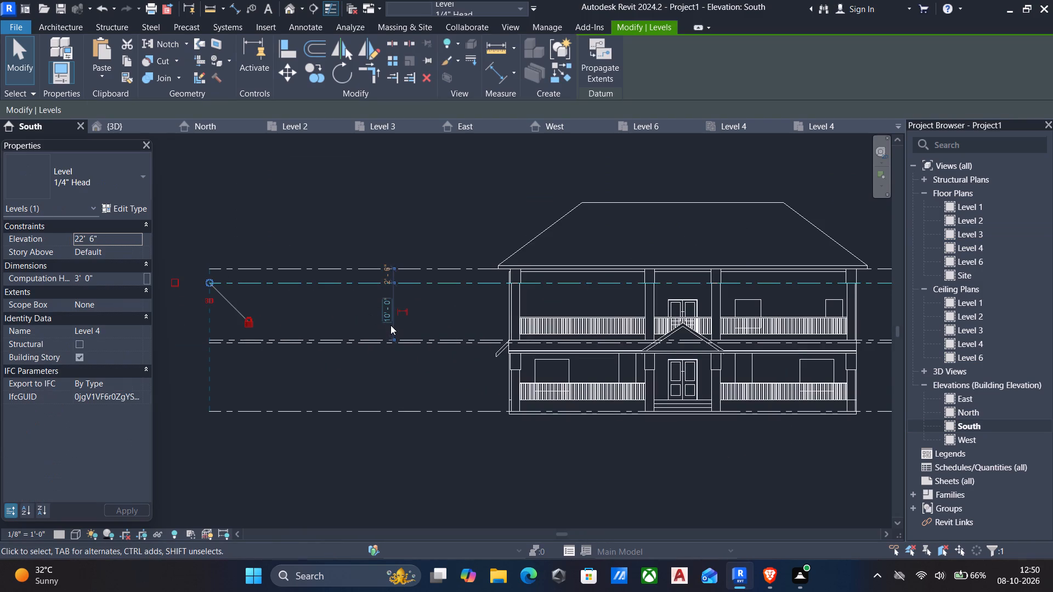
scroll(496, 274, "up", 5)
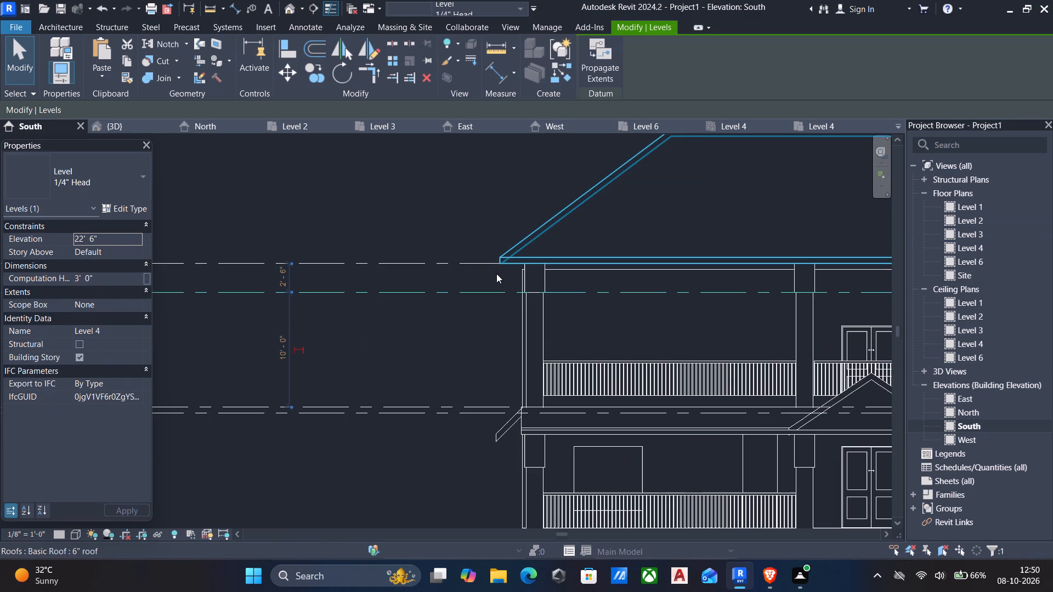
scroll(505, 284, "down", 3)
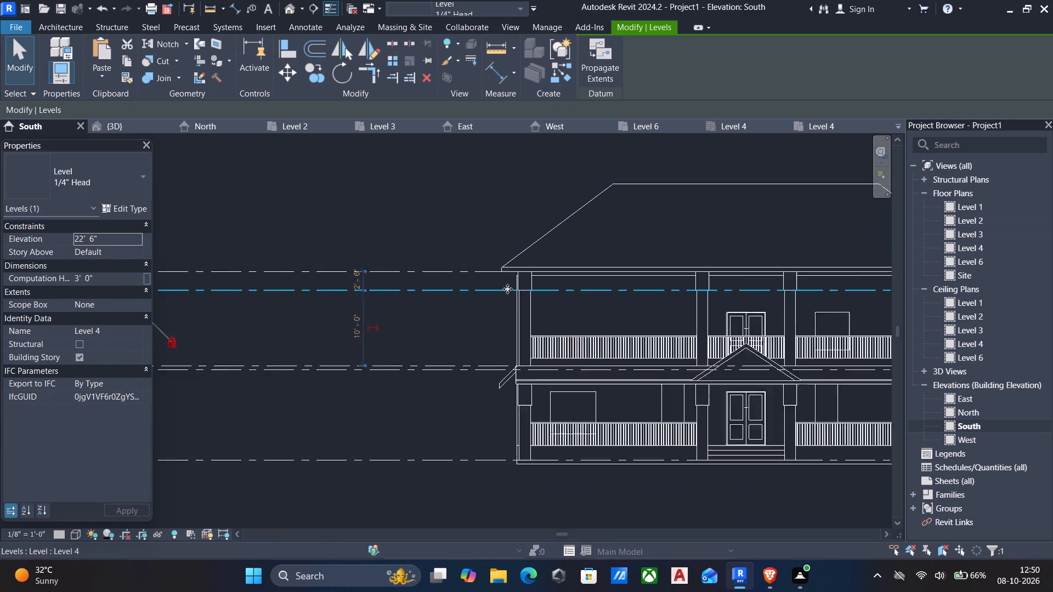
scroll(507, 289, "down", 2)
middle_click_drag(487, 297, 292, 294)
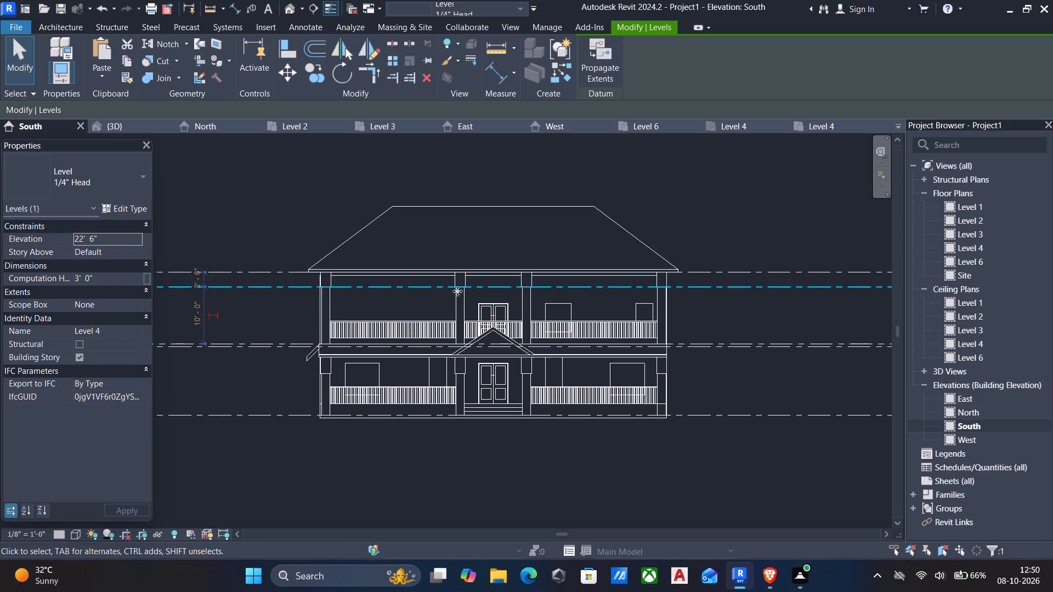
left_click(267, 273)
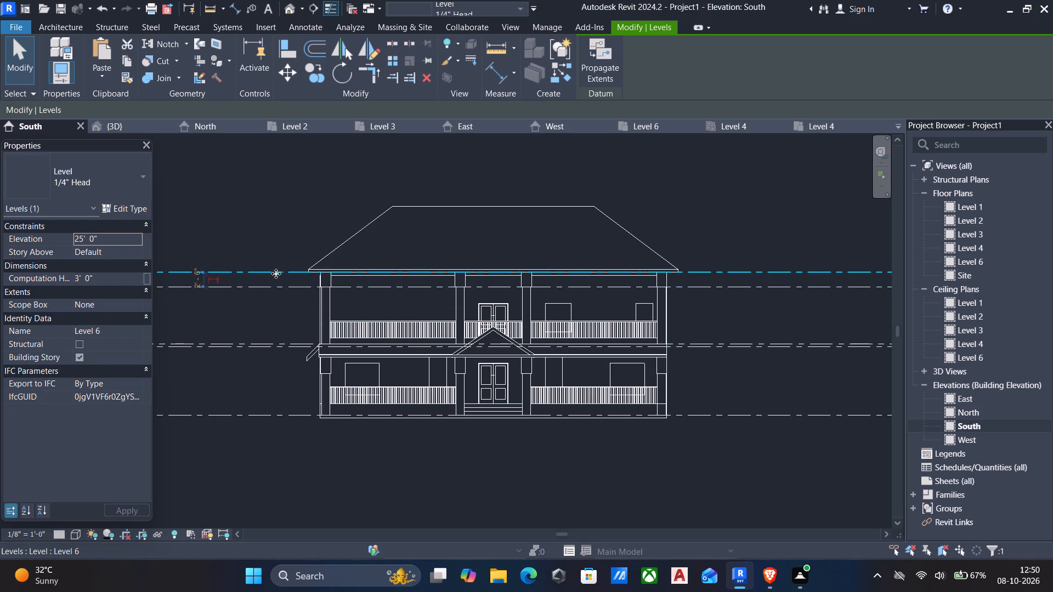
key("Down")
scroll(338, 293, "up", 4)
key("Down")
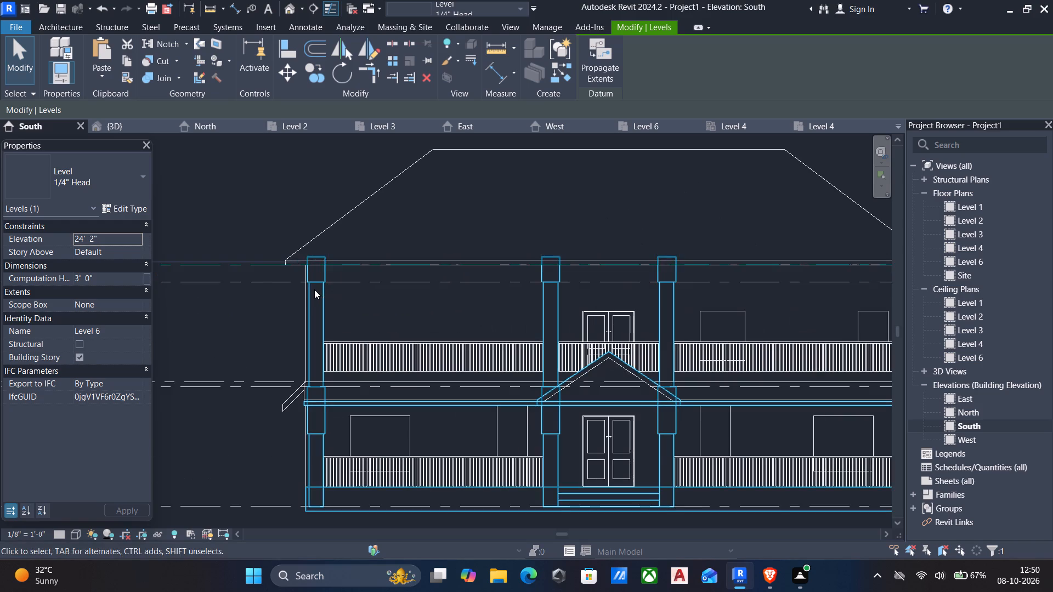
key("Down")
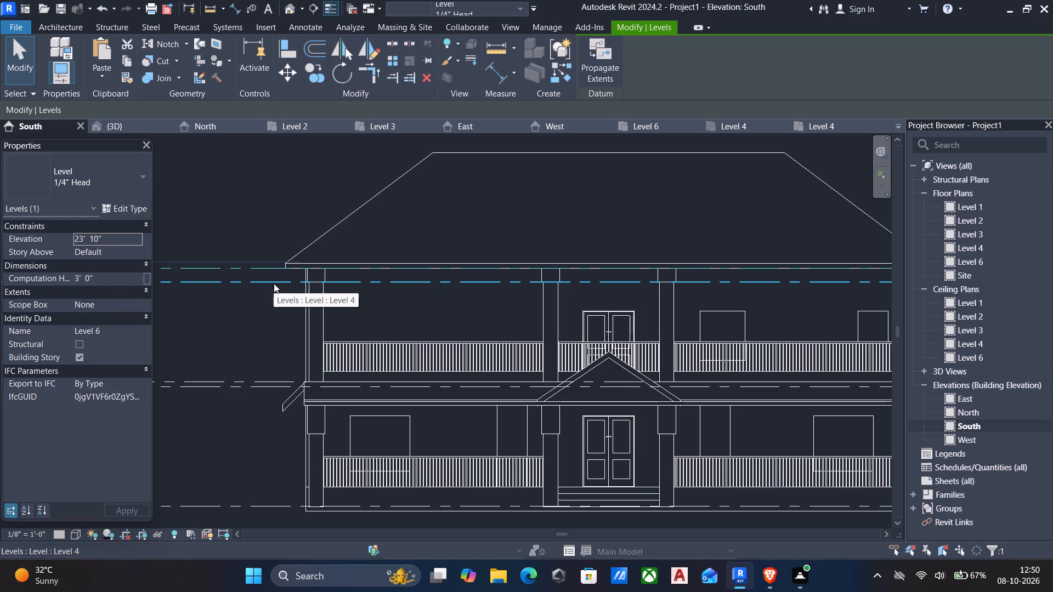
key("Down")
key("Down")
key("Down")
key("Down")
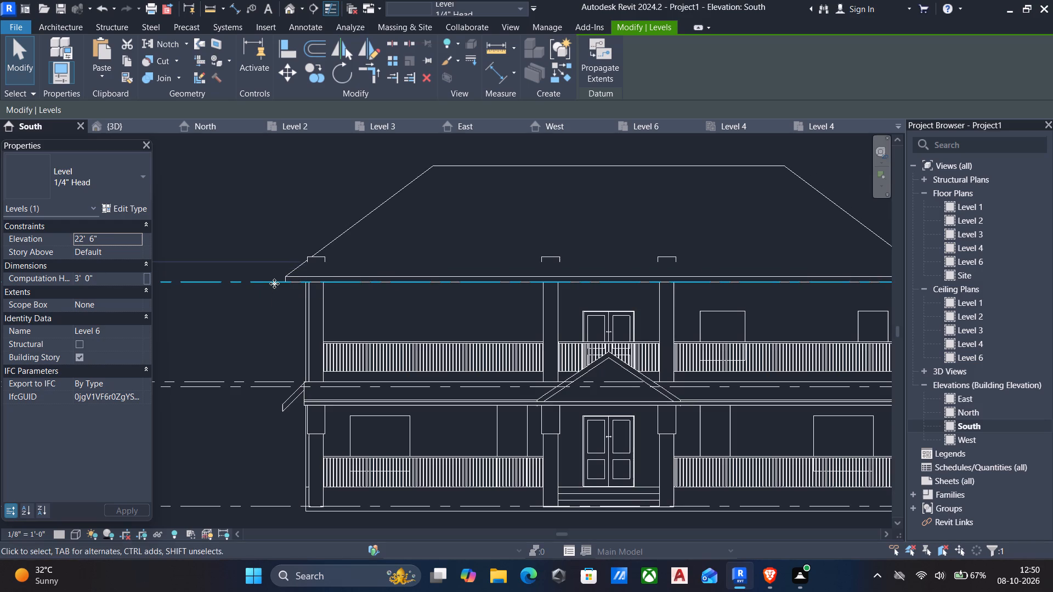
key("Up")
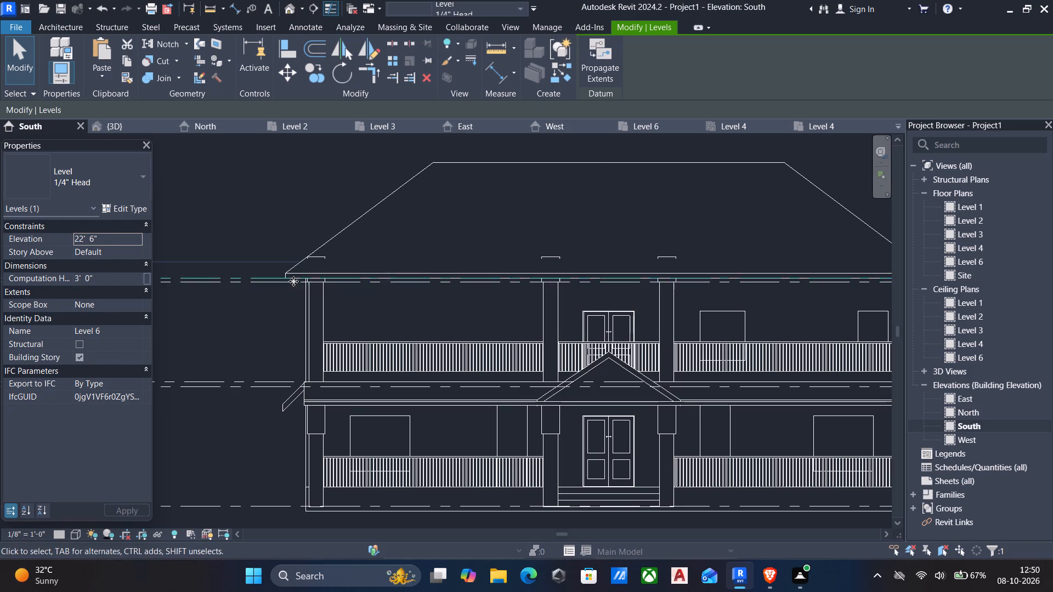
key("Up")
key("Up")
key("Up")
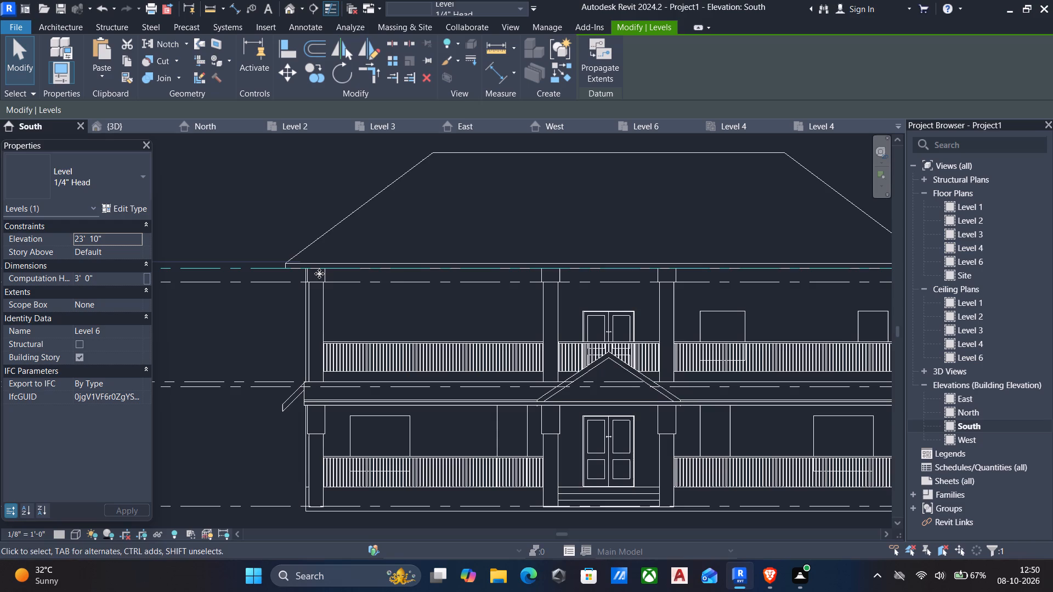
key("Down")
key("Down")
key("Down")
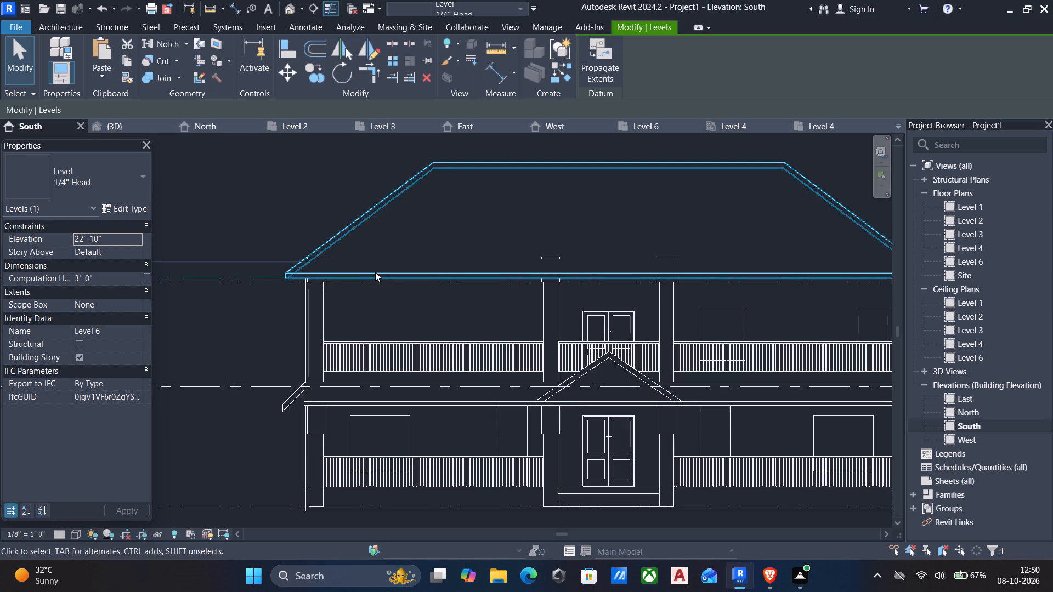
key("Up")
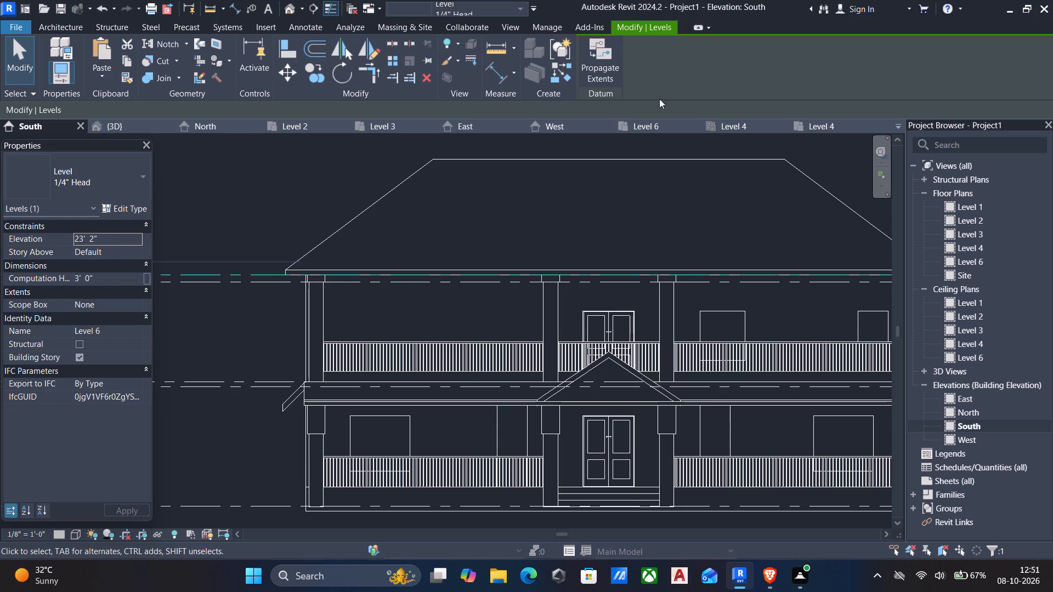
Examine how the lowered roof meets the upper-storey columns and walls in 3D, from below and around the balcony corners.
left_click(291, 9)
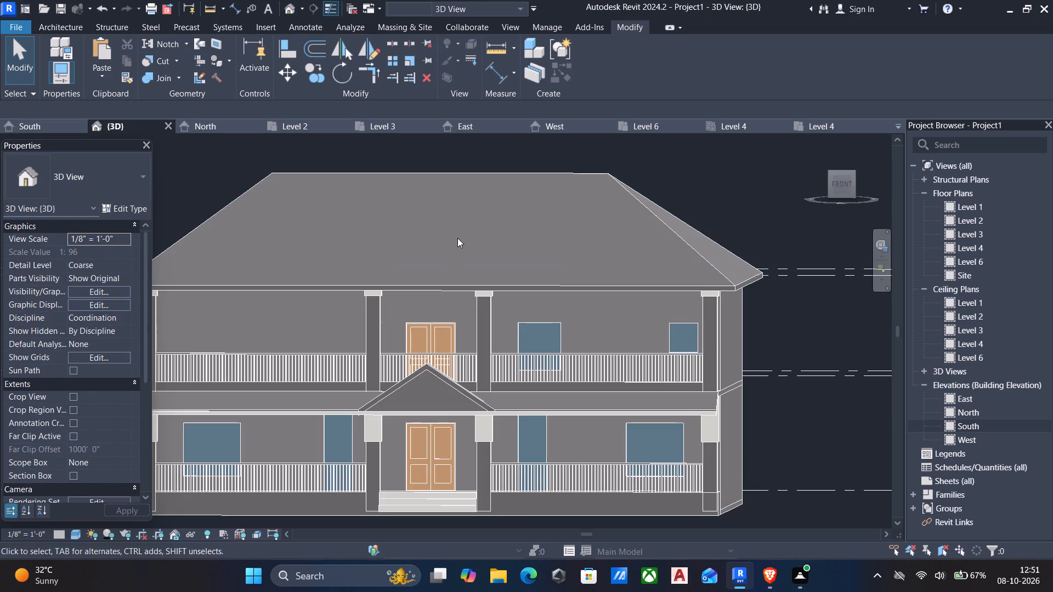
scroll(454, 242, "down", 2)
middle_click_drag(454, 242, 386, 198, "shift")
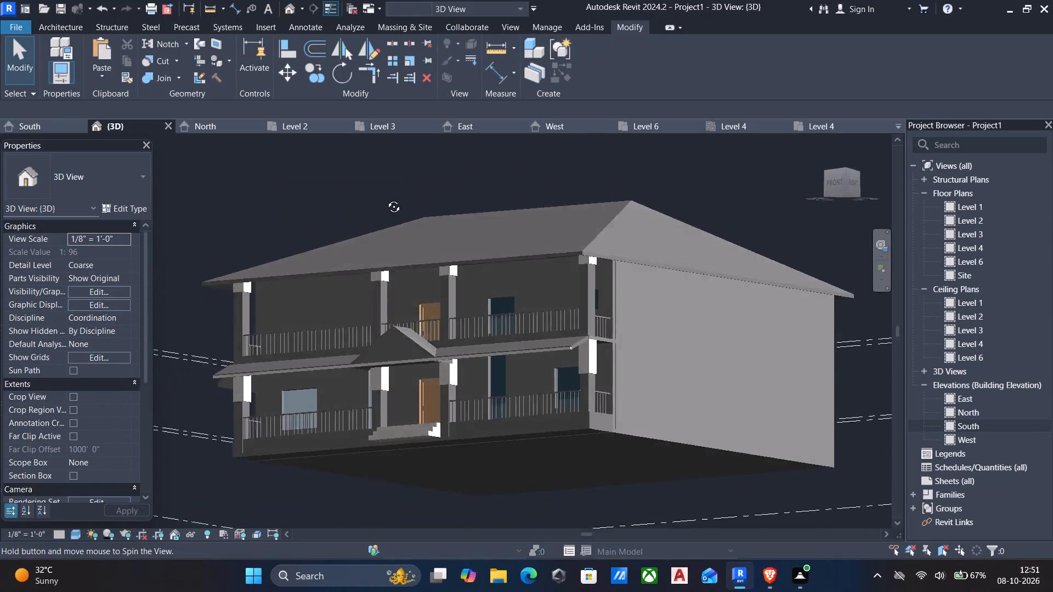
middle_click_drag(386, 198, 518, 99, "shift")
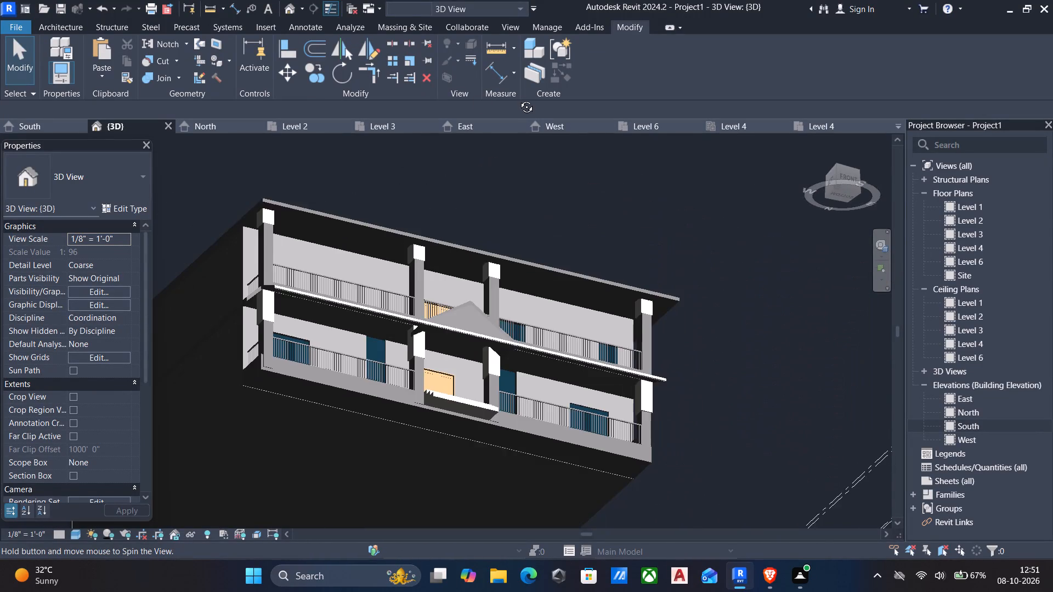
middle_click_drag(518, 99, 532, 162, "shift")
scroll(545, 193, "up", 5)
middle_click_drag(259, 310, 412, 243, "shift")
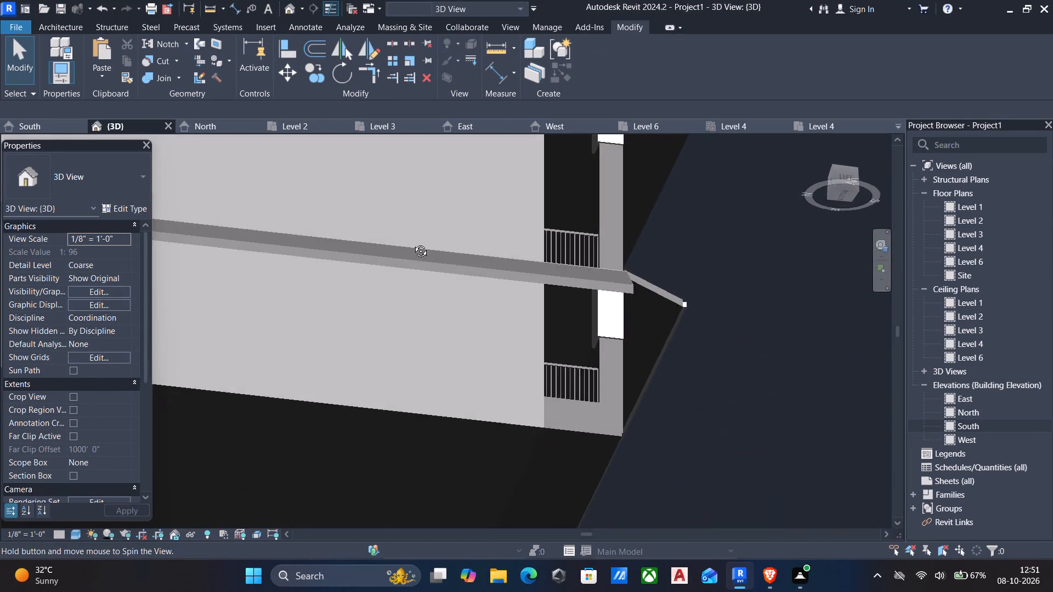
middle_click_drag(412, 243, 350, 338, "shift")
scroll(383, 301, "up", 6, "shift")
scroll(475, 308, "down", 1)
middle_click_drag(475, 310, 460, 340, "shift")
scroll(451, 314, "up", 4)
scroll(445, 303, "down", 2)
middle_click_drag(444, 304, 468, 288, "shift")
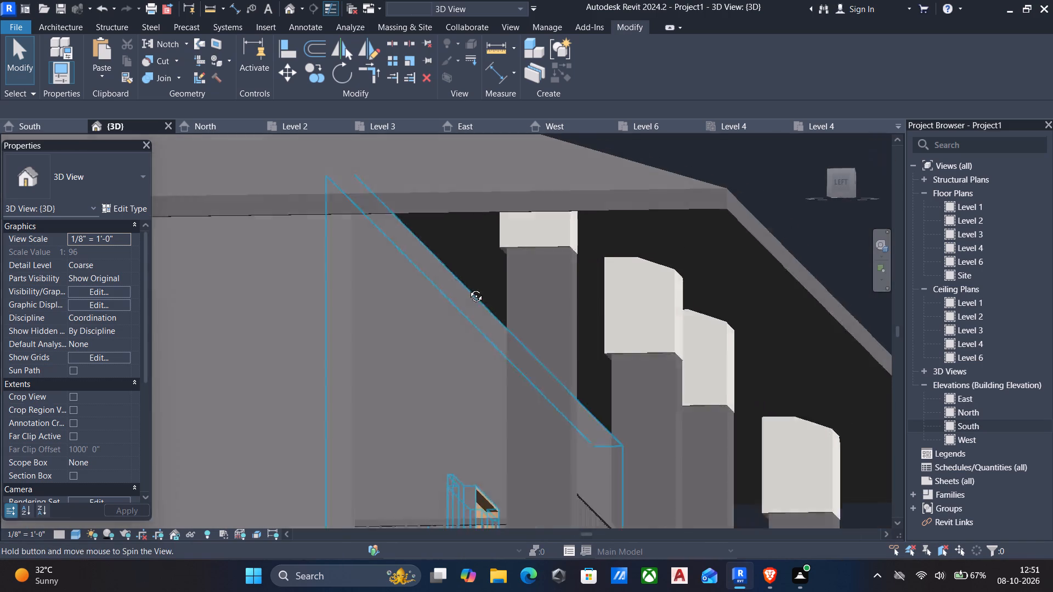
middle_click_drag(468, 288, 448, 287, "shift")
scroll(446, 286, "up", 1, "shift")
middle_click_drag(446, 286, 257, 248, "shift")
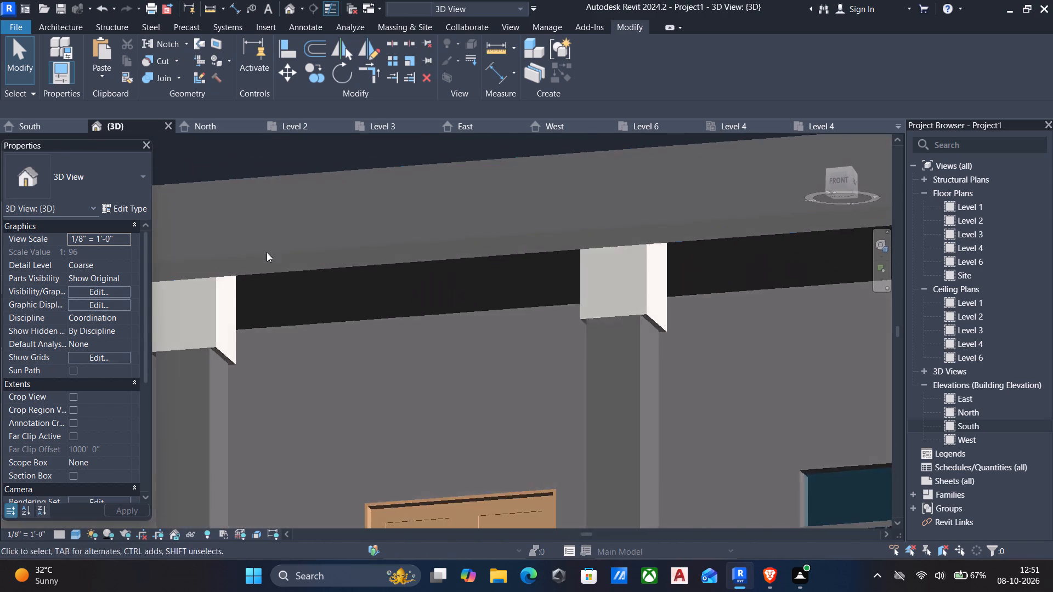
scroll(306, 257, "down", 4)
middle_click_drag(322, 261, 206, 318)
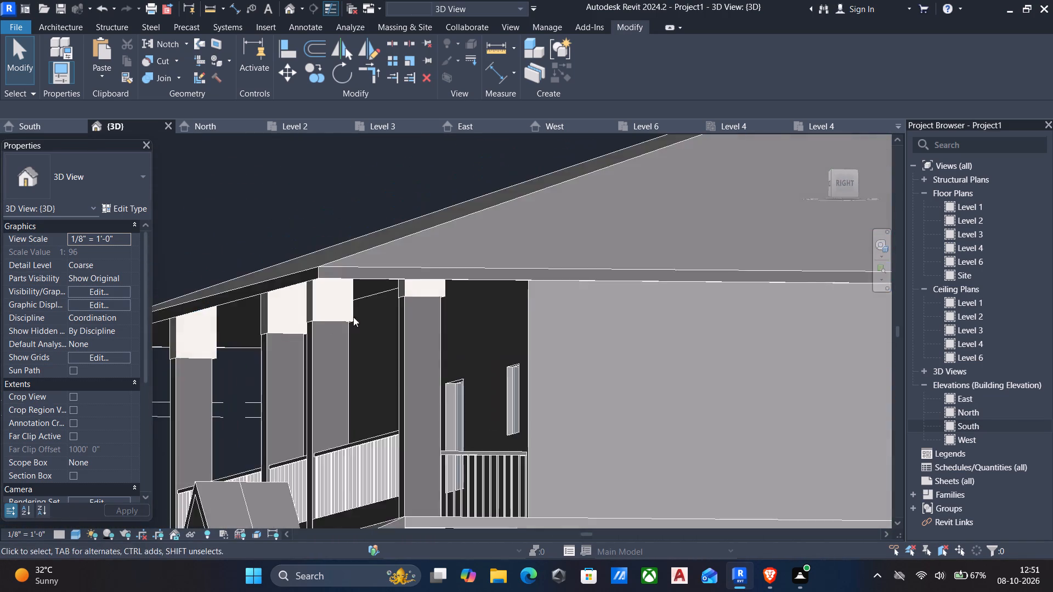
scroll(356, 321, "down", 4)
middle_click_drag(364, 331, 442, 256)
scroll(441, 256, "up", 5)
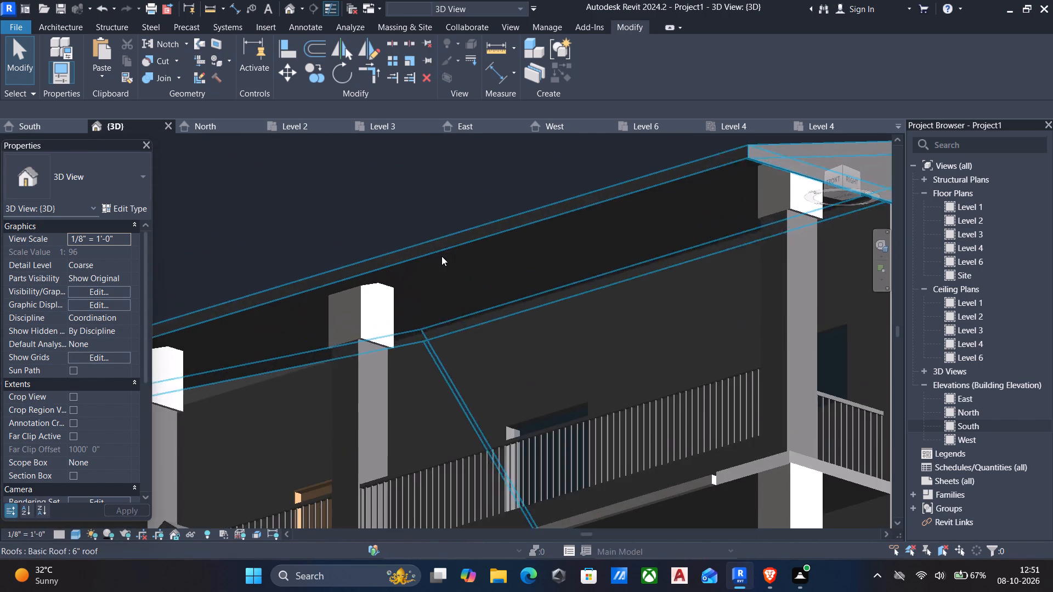
scroll(476, 307, "down", 4)
middle_click_drag(474, 311, 480, 343, "shift")
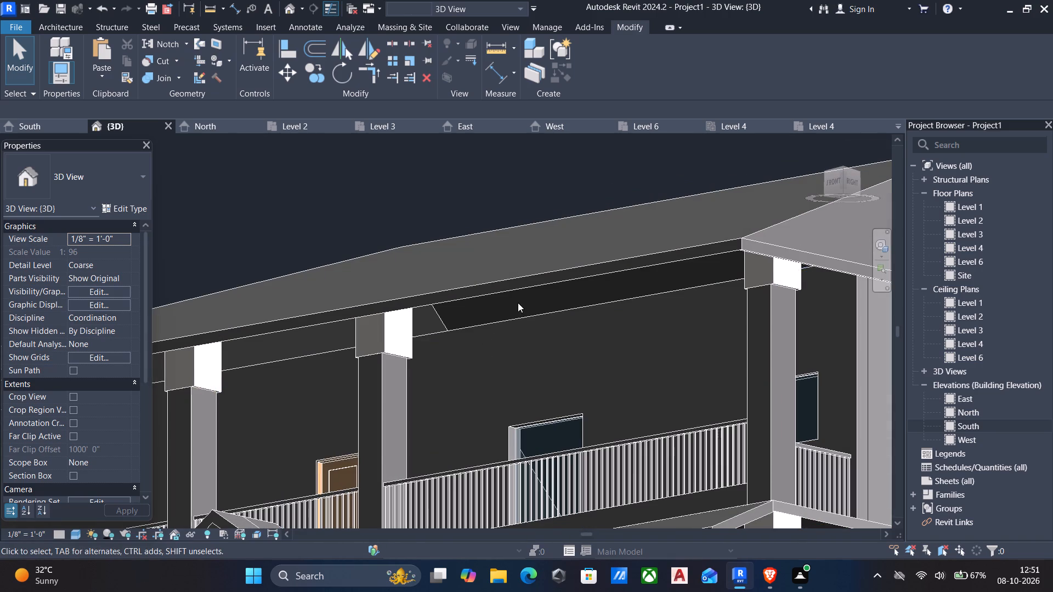
scroll(516, 324, "down", 3)
middle_click_drag(516, 324, 530, 350, "shift")
scroll(530, 350, "up", 1, "shift")
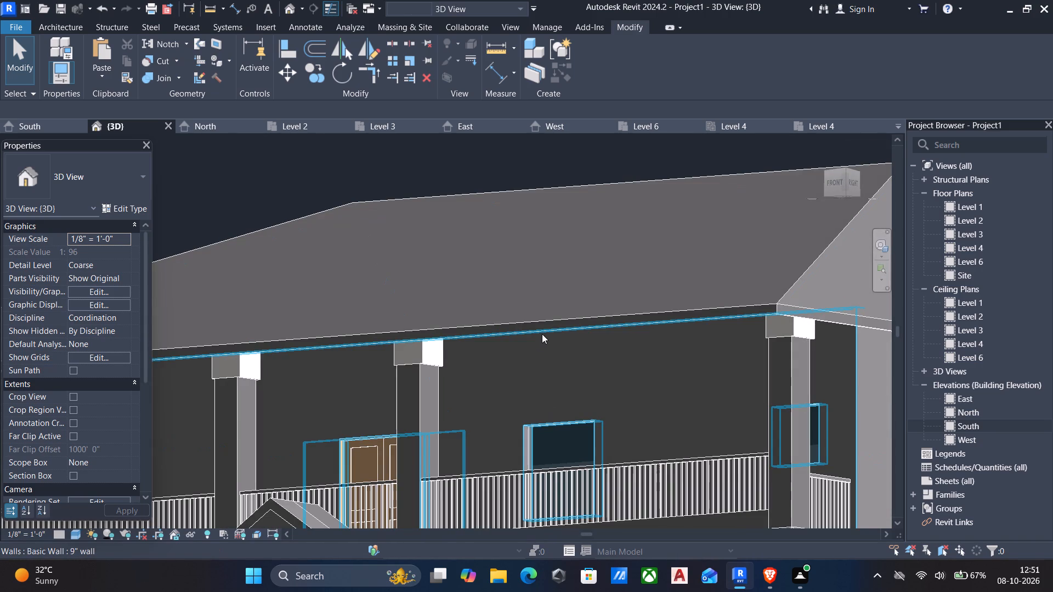
Attach the tops of the chain of four 9" exterior walls on Level 3 to the hip roof.
left_click(542, 334)
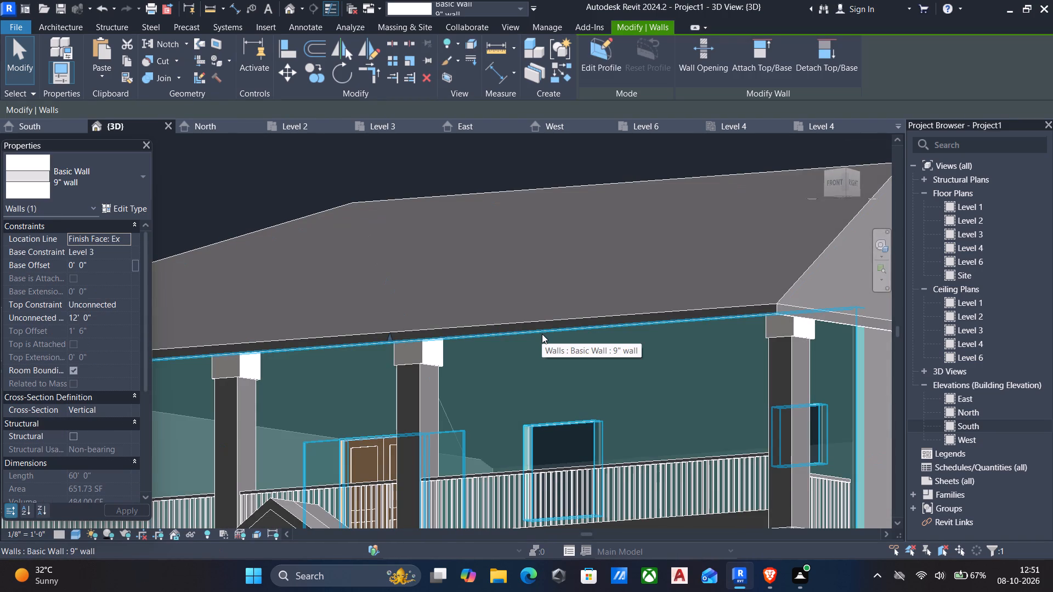
scroll(545, 336, "down", 3)
middle_click_drag(546, 337, 536, 350)
scroll(563, 346, "down", 8)
key("Tab")
key("Tab")
key("Tab")
key("Tab")
key("Tab")
key("Tab")
key("Tab")
key("Tab")
key("Tab")
key("Tab")
key("Tab")
key("Tab")
key("Tab")
key("Tab")
key("Tab")
key("Tab")
key("Tab")
key("Tab")
key("Tab")
key("Tab")
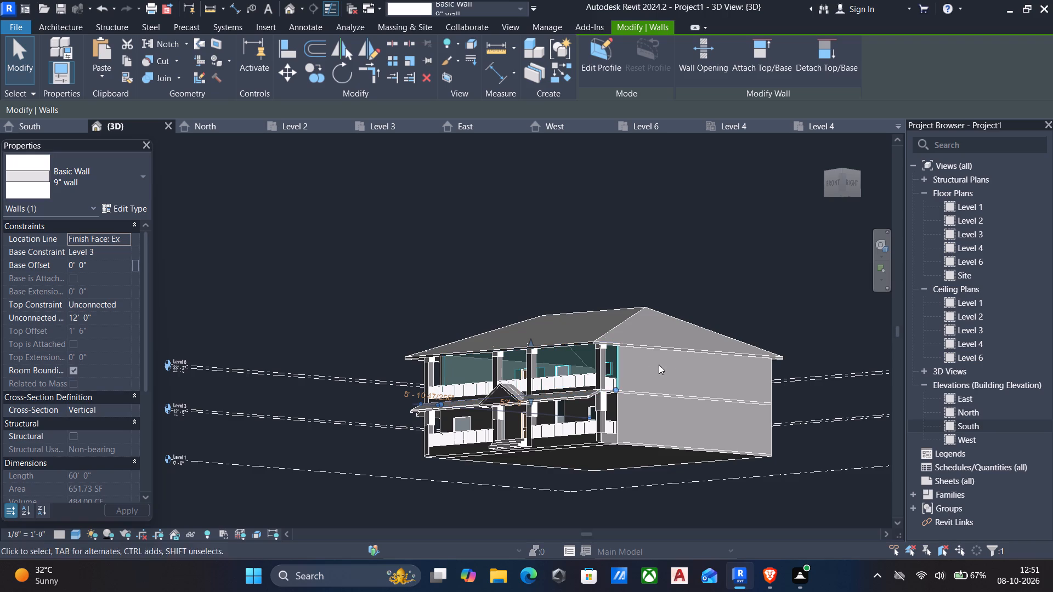
left_click(618, 373)
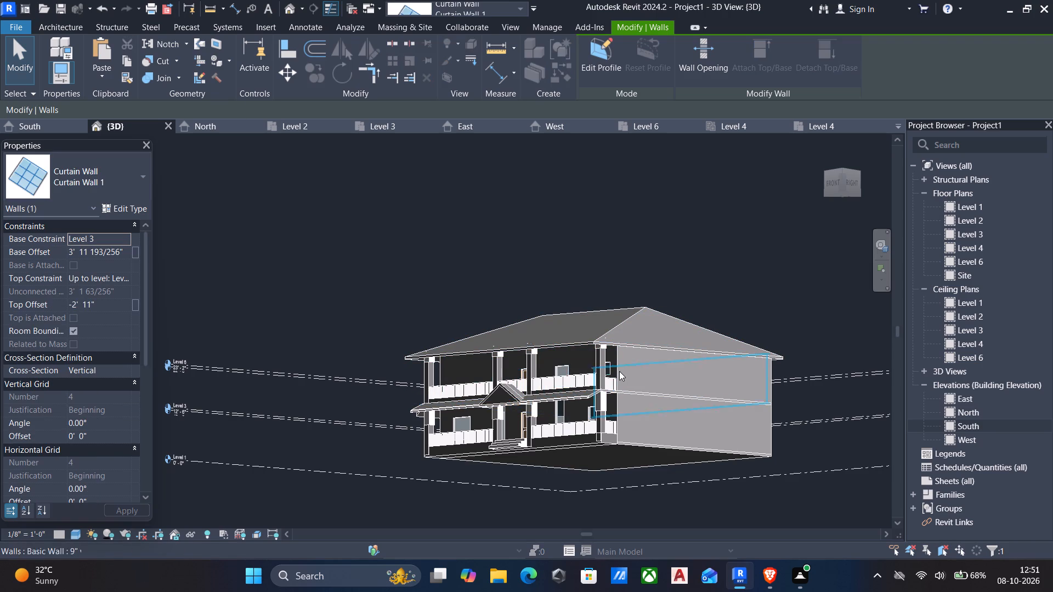
left_click(618, 371)
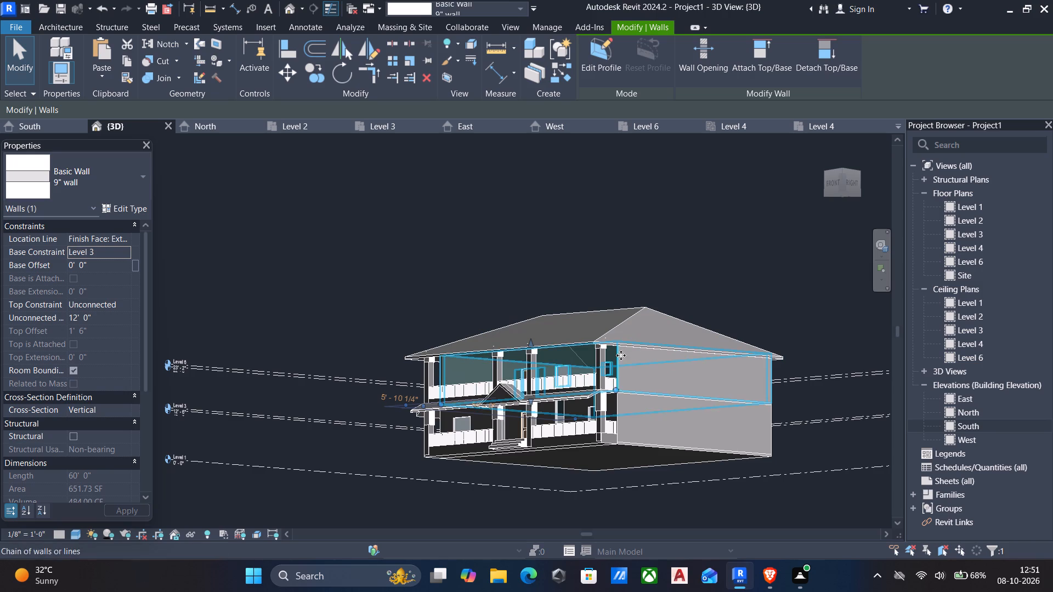
left_click(621, 355)
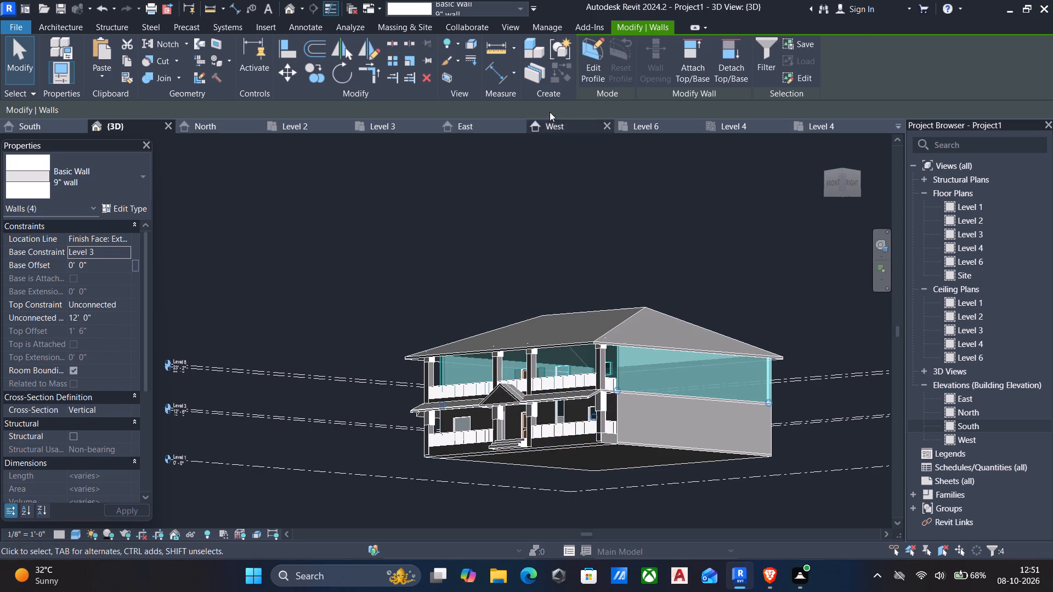
left_click(692, 64)
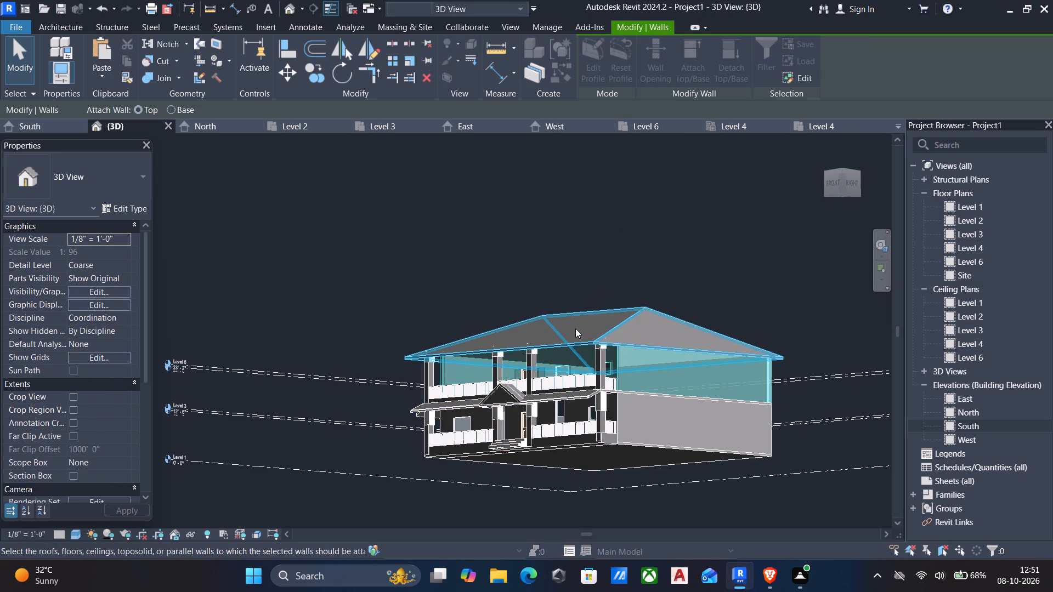
left_click(574, 339)
key("Escape")
Inspect the house's front and side facades in 3D, checking the roof, balcony and windows on both storeys.
scroll(570, 345, "down", 3)
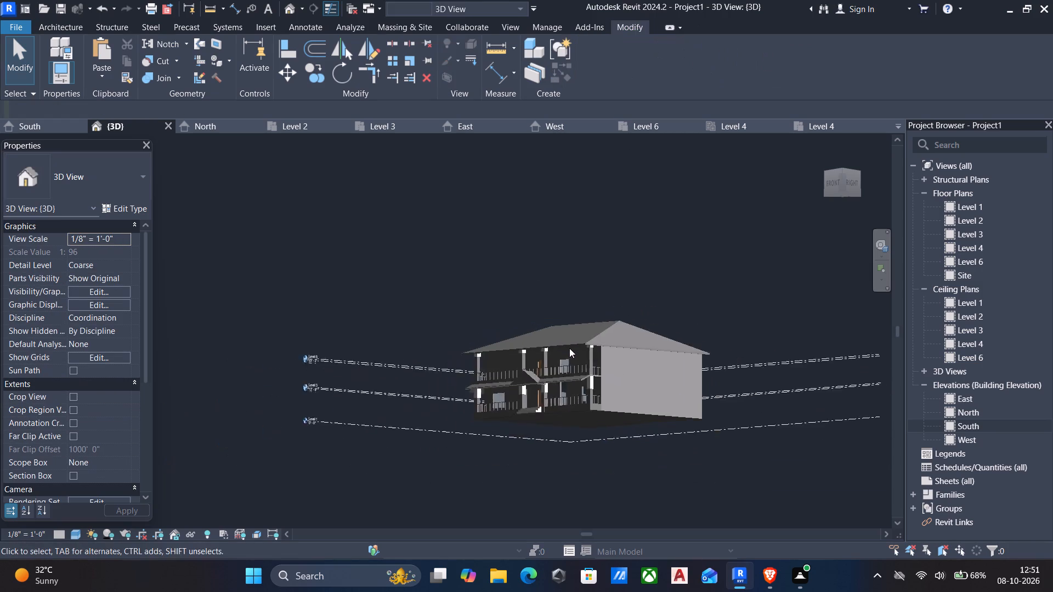
scroll(569, 348, "down", 2)
middle_click_drag(569, 354, 731, 340, "shift")
scroll(201, 400, "up", 6)
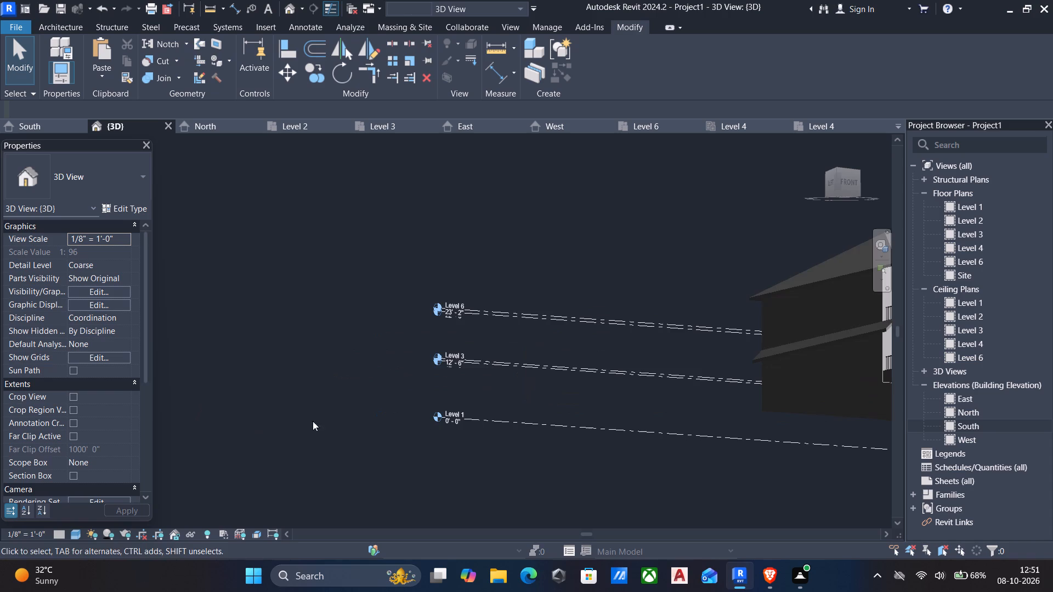
scroll(483, 409, "down", 3)
scroll(593, 408, "down", 3)
middle_click_drag(636, 415, 486, 423)
middle_click_drag(512, 396, 564, 329, "shift")
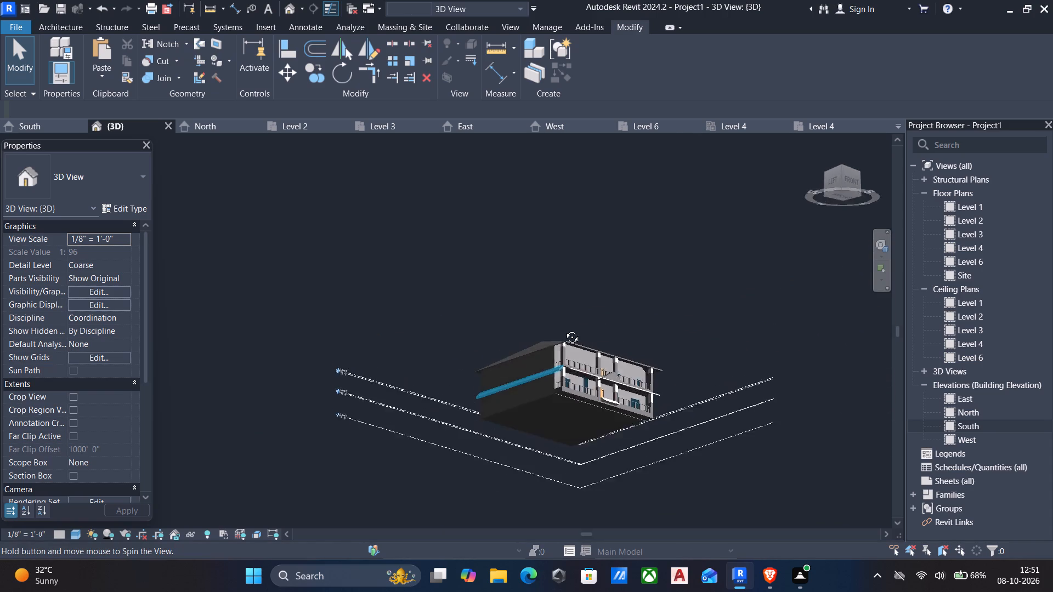
middle_click_drag(564, 329, 526, 391, "shift")
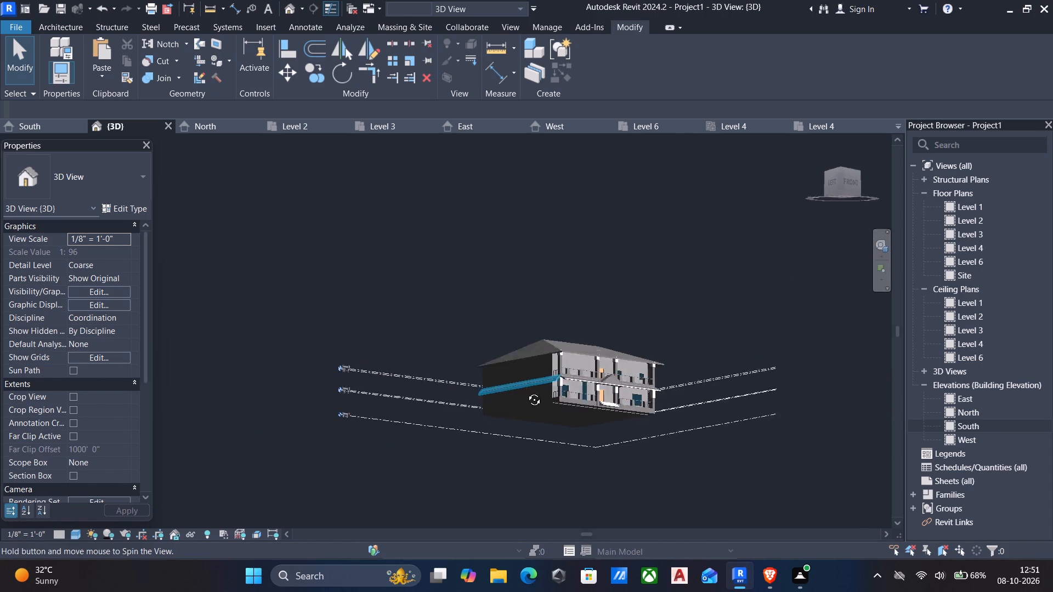
middle_click_drag(526, 391, 522, 430, "shift")
scroll(620, 318, "up", 6)
scroll(637, 367, "down", 5)
middle_click_drag(632, 375, 622, 322)
scroll(615, 351, "up", 3)
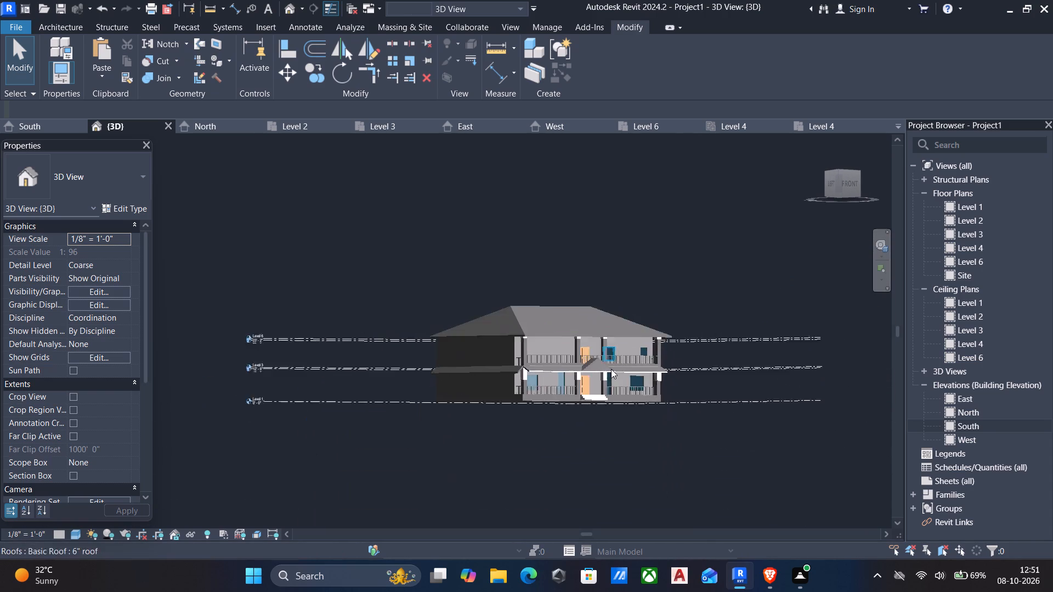
scroll(611, 369, "up", 4)
scroll(563, 400, "down", 5)
middle_click_drag(564, 395, 557, 440)
scroll(563, 428, "up", 6)
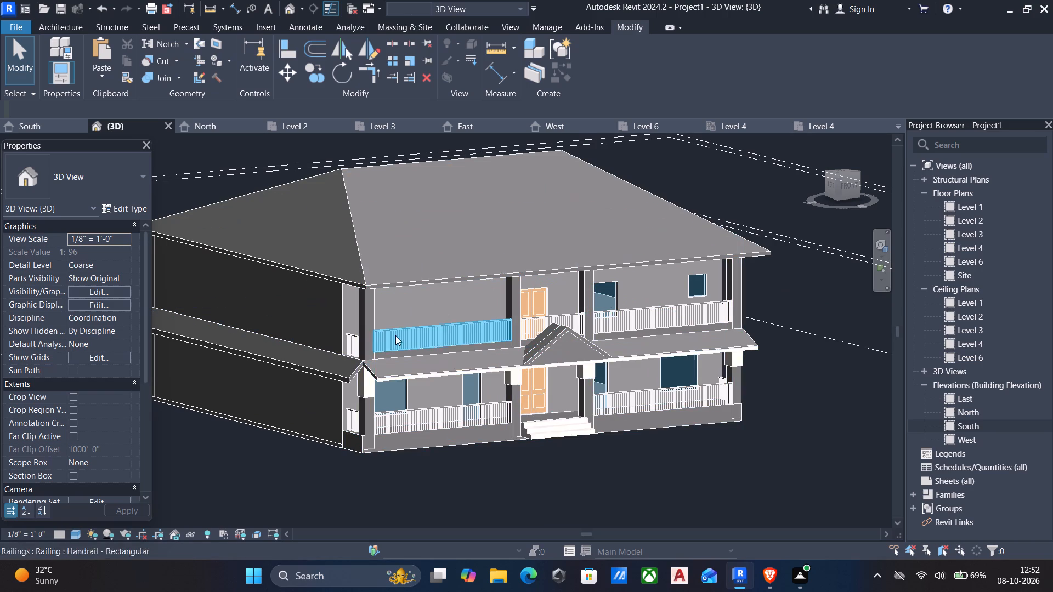
scroll(387, 386, "down", 2)
middle_click_drag(394, 384, 486, 360)
scroll(488, 359, "down", 1)
middle_click_drag(489, 359, 448, 363, "shift")
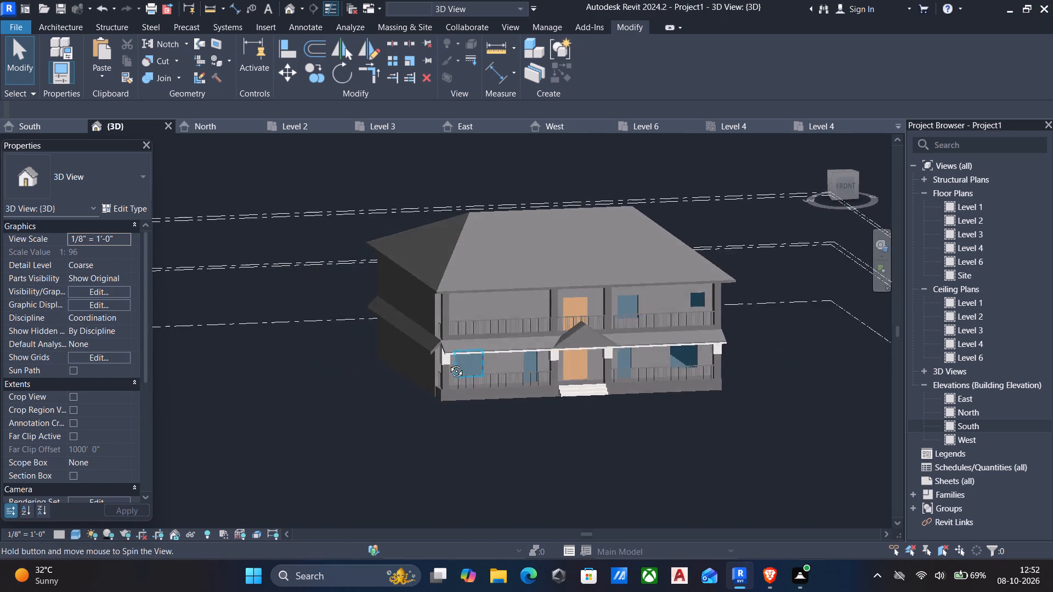
middle_click_drag(448, 363, 441, 357, "shift")
scroll(426, 331, "up", 4)
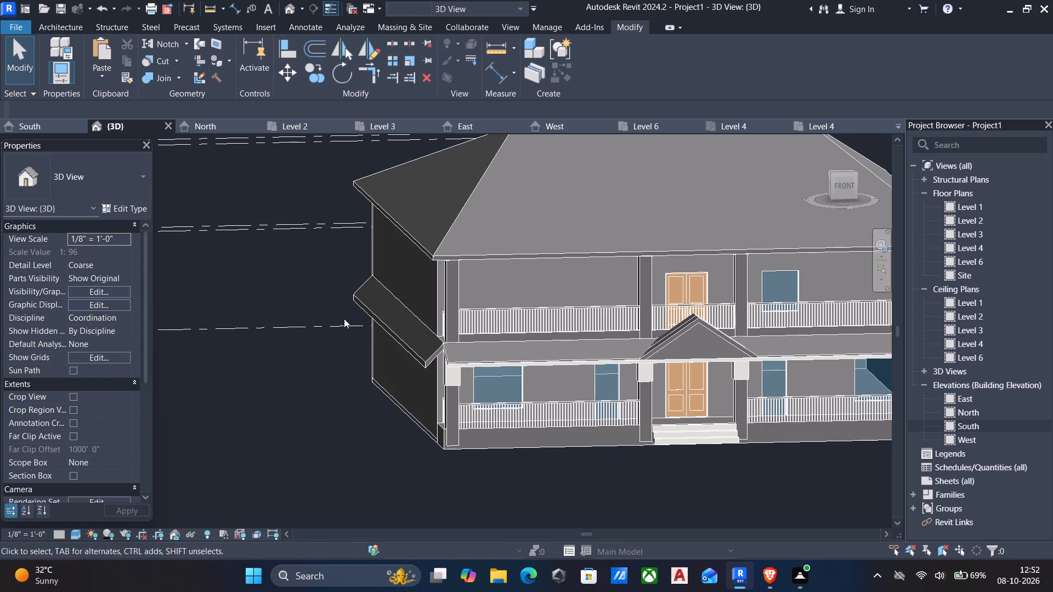
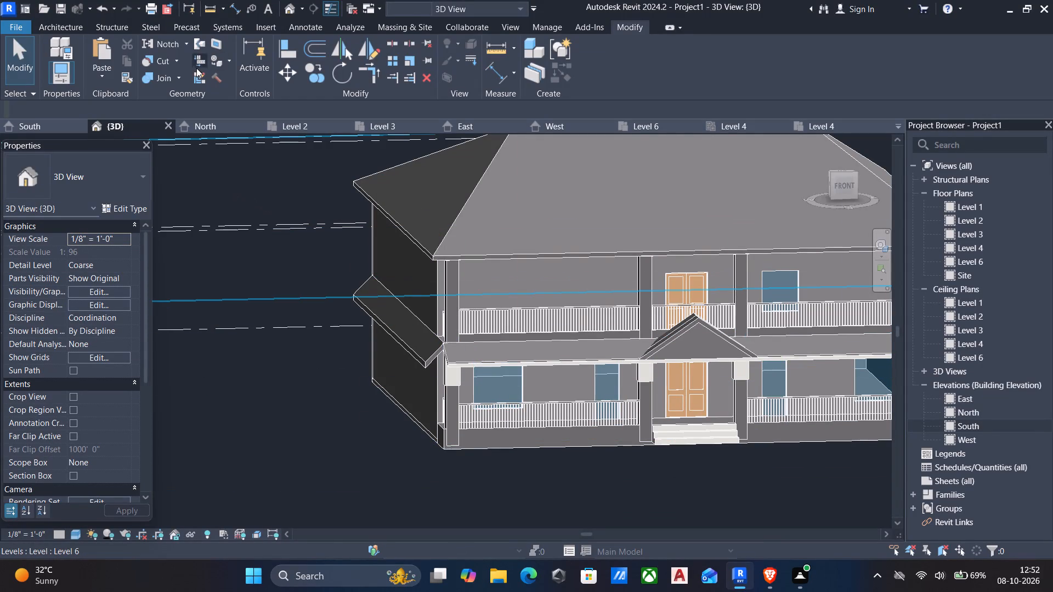
Add two vertical curtain grid lines at the thirds of the wide ground-floor front window west of the entrance.
left_click(63, 28)
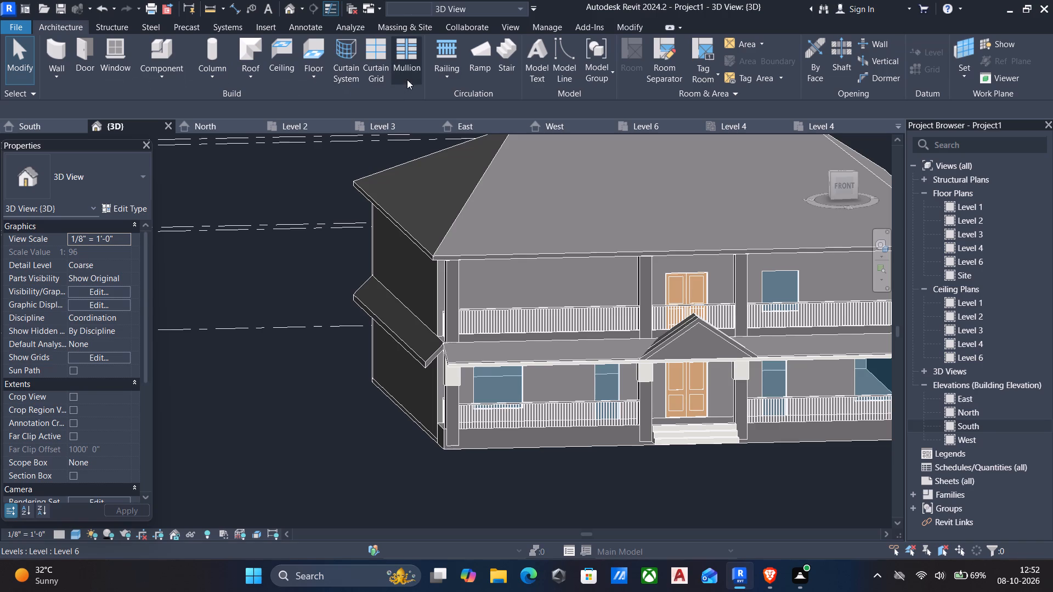
left_click(377, 57)
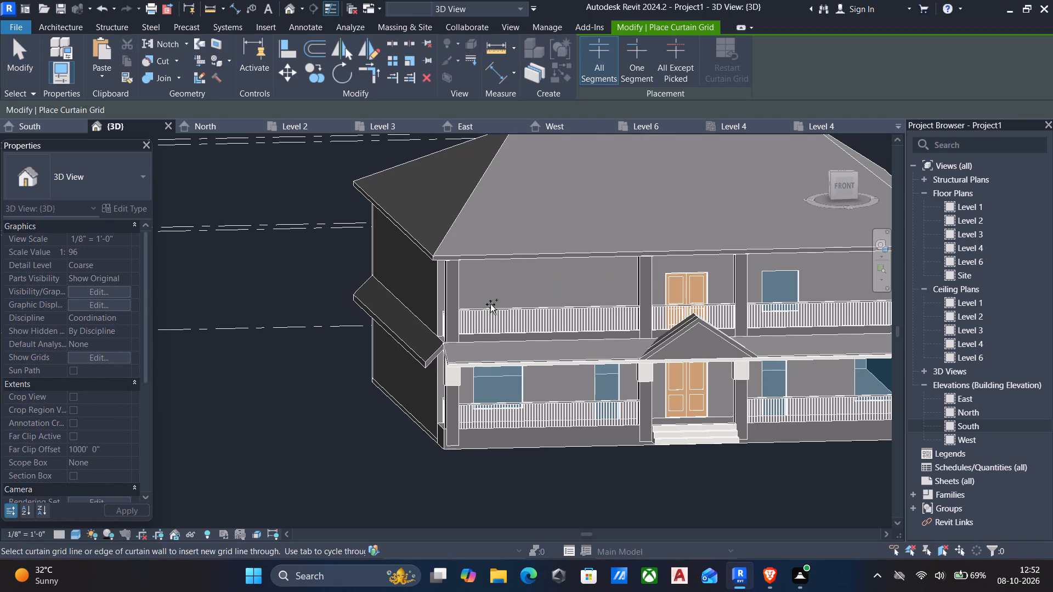
scroll(473, 369, "up", 10)
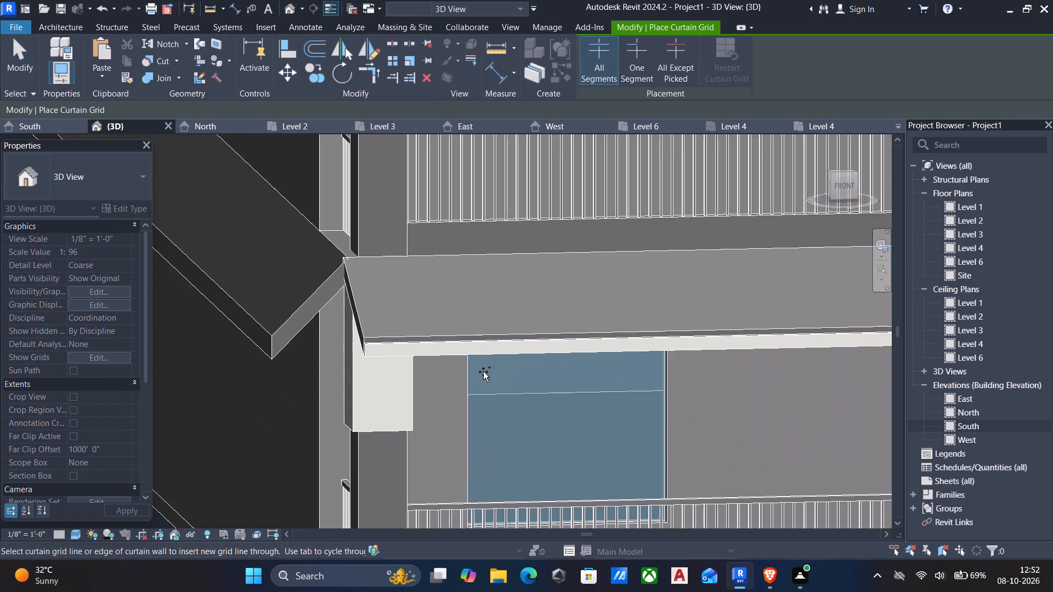
scroll(486, 372, "down", 4)
middle_click_drag(486, 374, 479, 378)
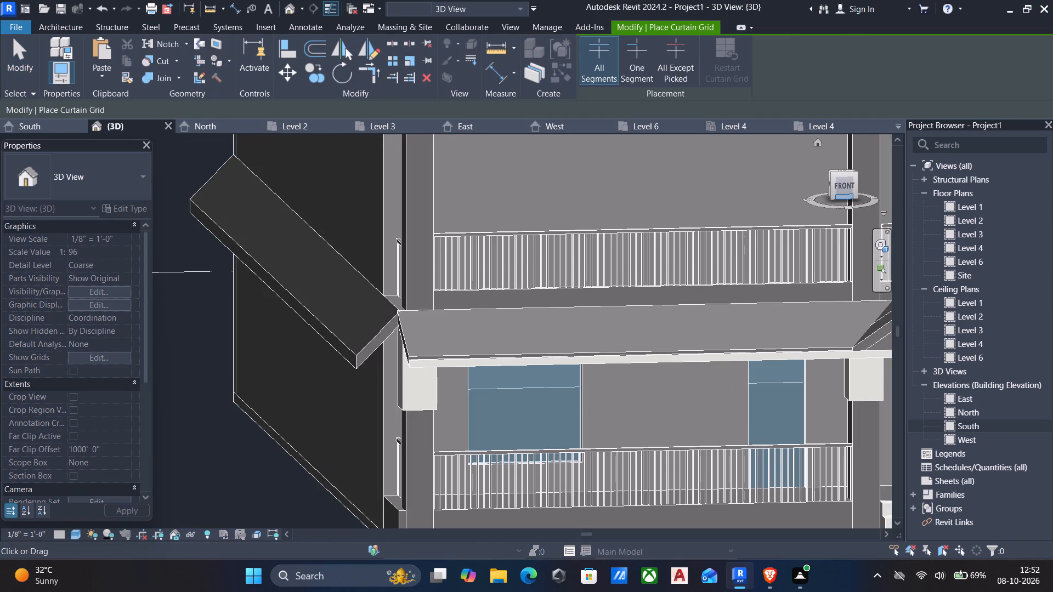
left_click(842, 186)
scroll(628, 281, "up", 6)
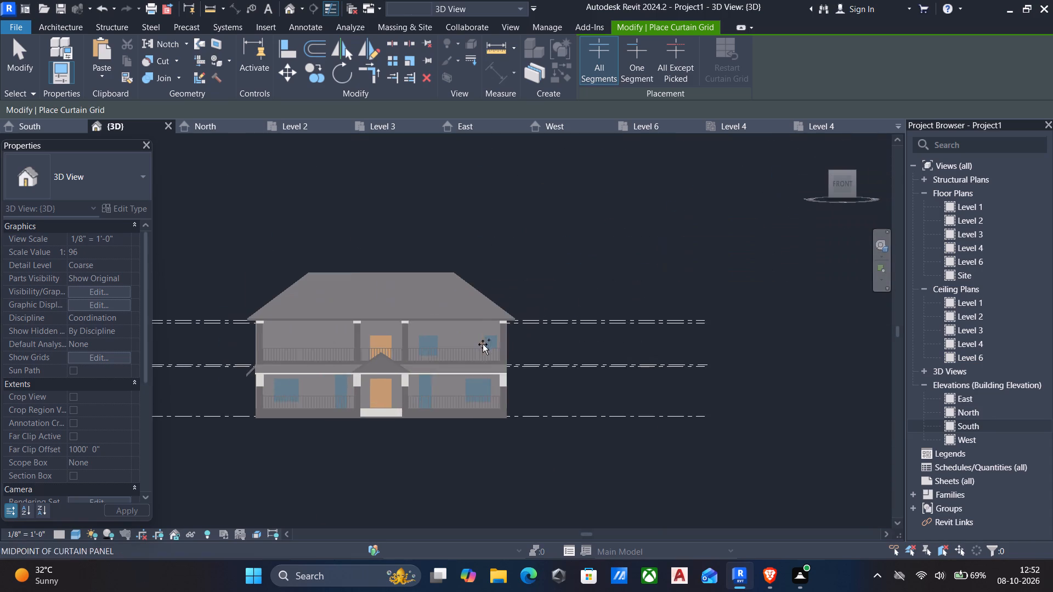
scroll(475, 346, "up", 6)
middle_click_drag(406, 427, 682, 360)
scroll(410, 427, "down", 1)
scroll(677, 360, "up", 4)
scroll(581, 373, "down", 4)
middle_click_drag(600, 377, 816, 353)
scroll(740, 375, "up", 1)
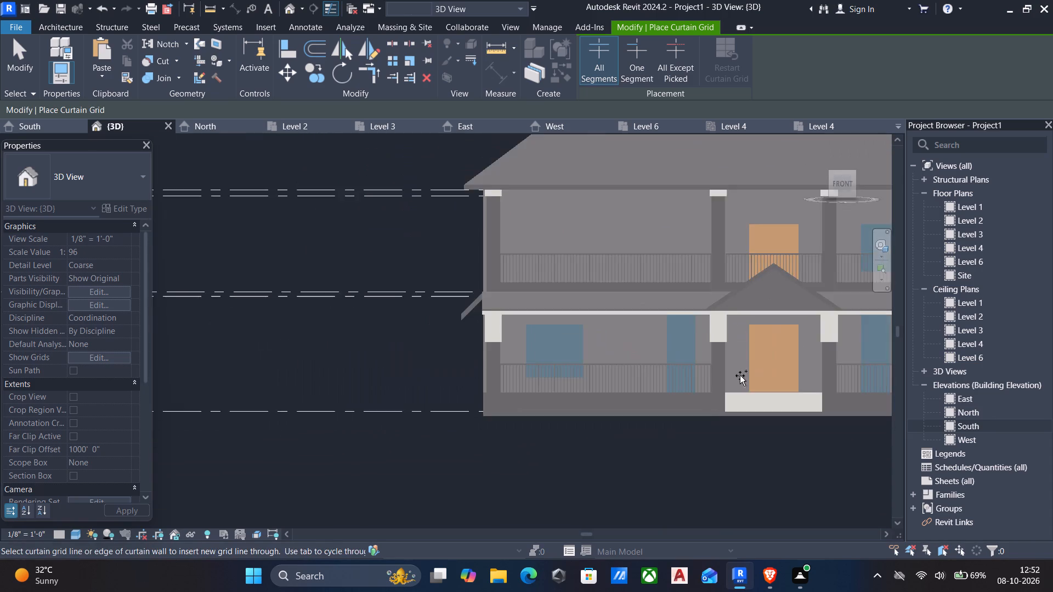
scroll(740, 375, "up", 5)
scroll(615, 371, "down", 6)
middle_click_drag(612, 371, 670, 371)
scroll(620, 364, "up", 6)
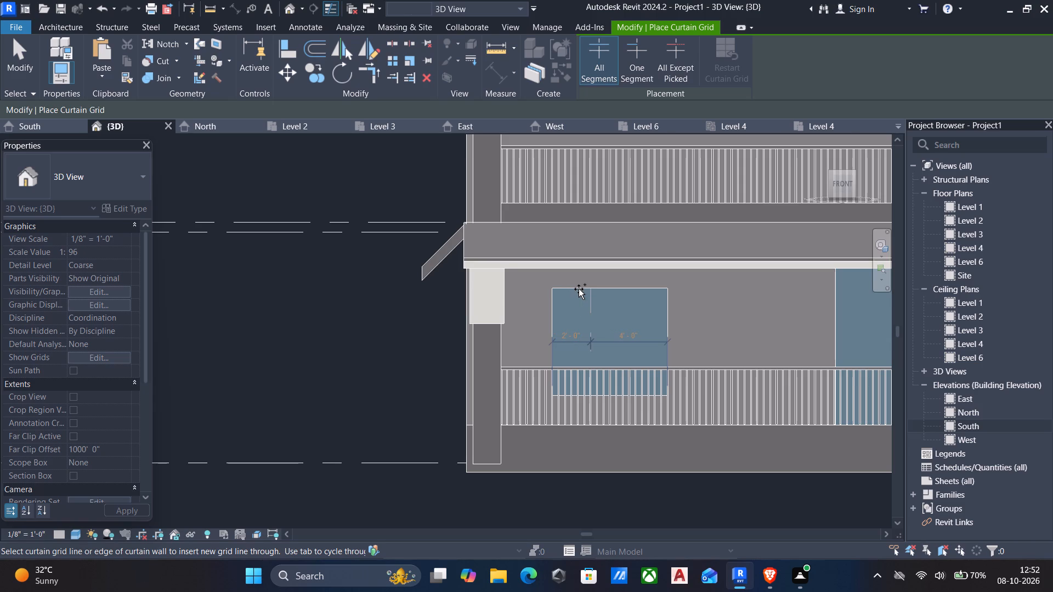
scroll(579, 289, "up", 5)
left_click(579, 289)
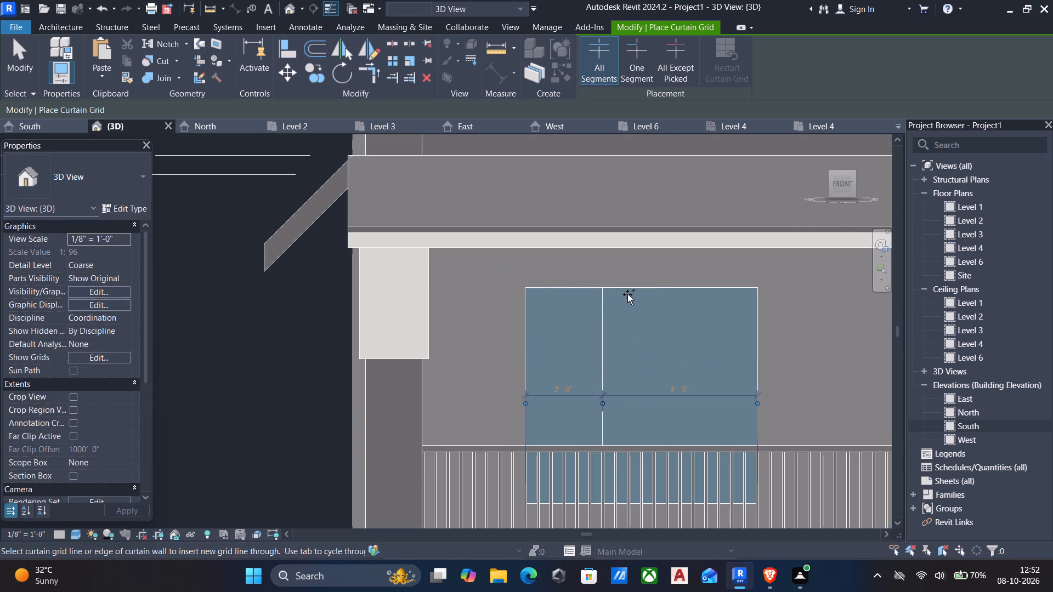
left_click(688, 288)
Divide the wide ground-floor front window at the east end into three equal panels with two vertical curtain grid lines.
scroll(688, 288, "down", 5)
middle_click_drag(686, 292, 685, 294)
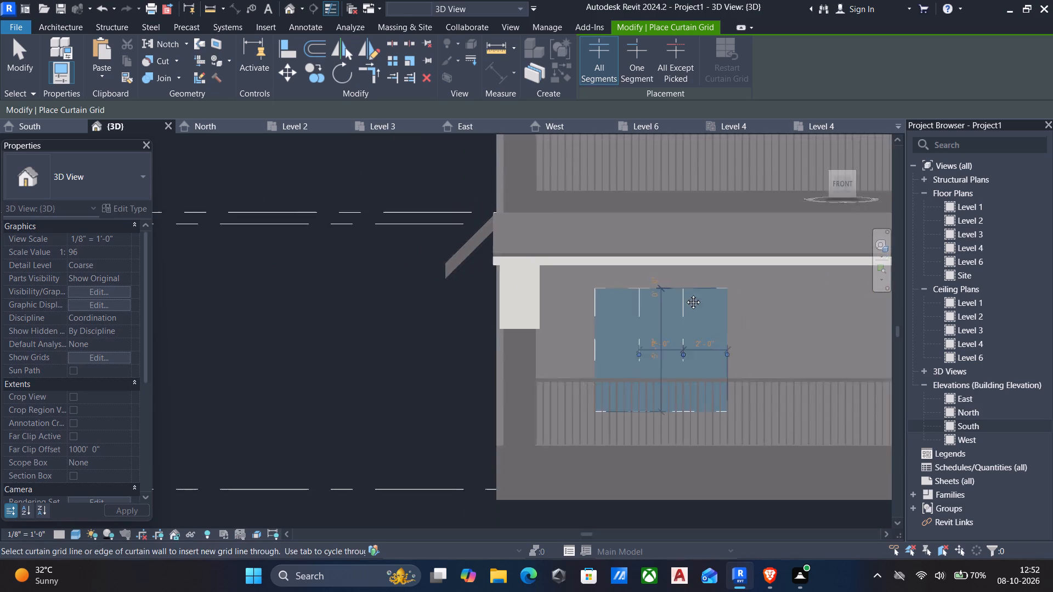
middle_click_drag(685, 294, 577, 300)
scroll(583, 299, "down", 1)
middle_click_drag(584, 299, 467, 305)
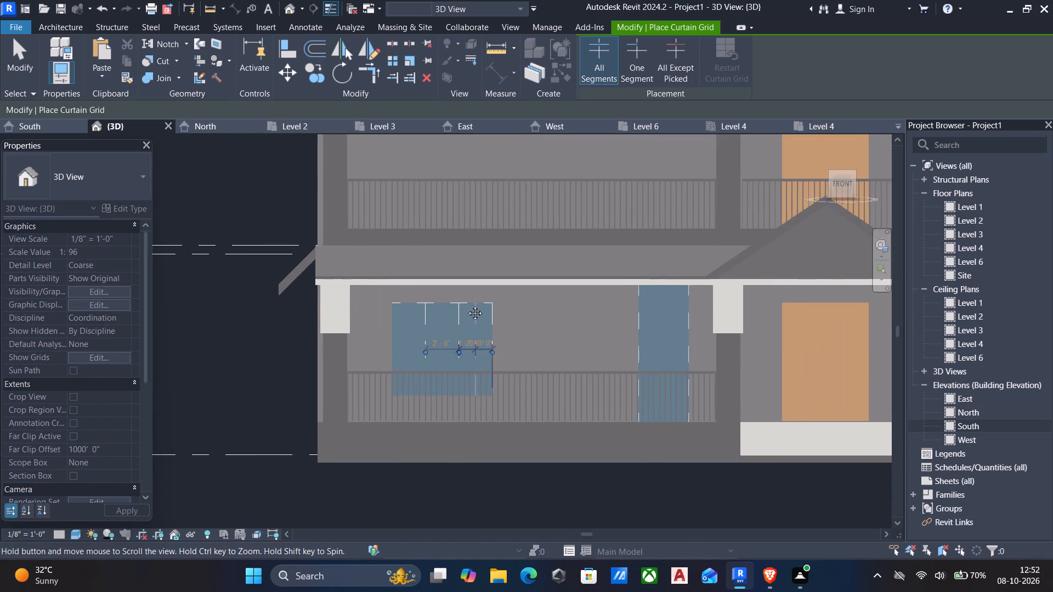
middle_click_drag(467, 305, 466, 305)
scroll(660, 310, "up", 2)
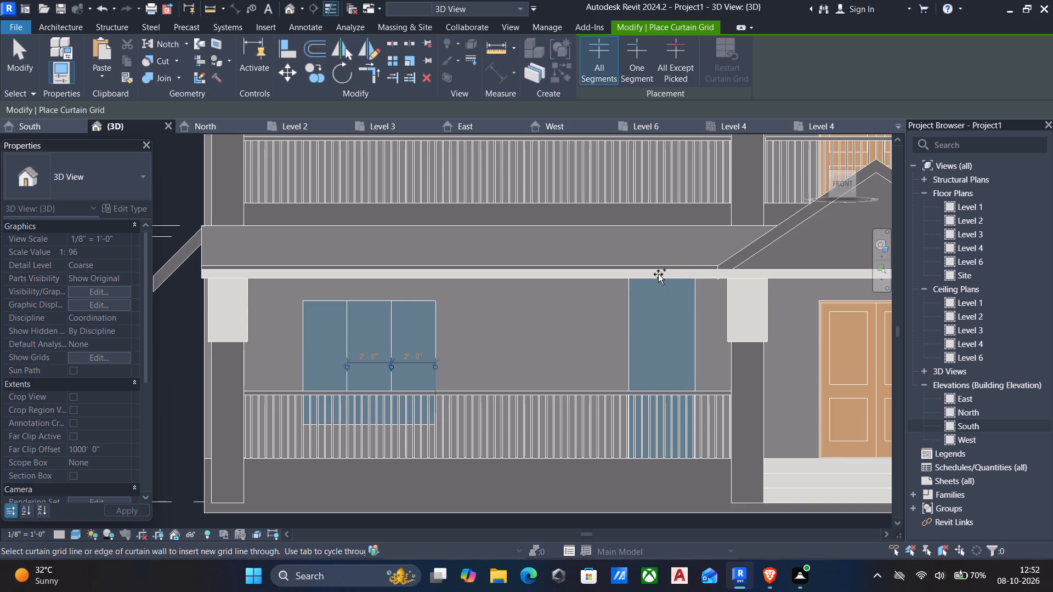
scroll(656, 287, "down", 4)
middle_click_drag(649, 291, 422, 304)
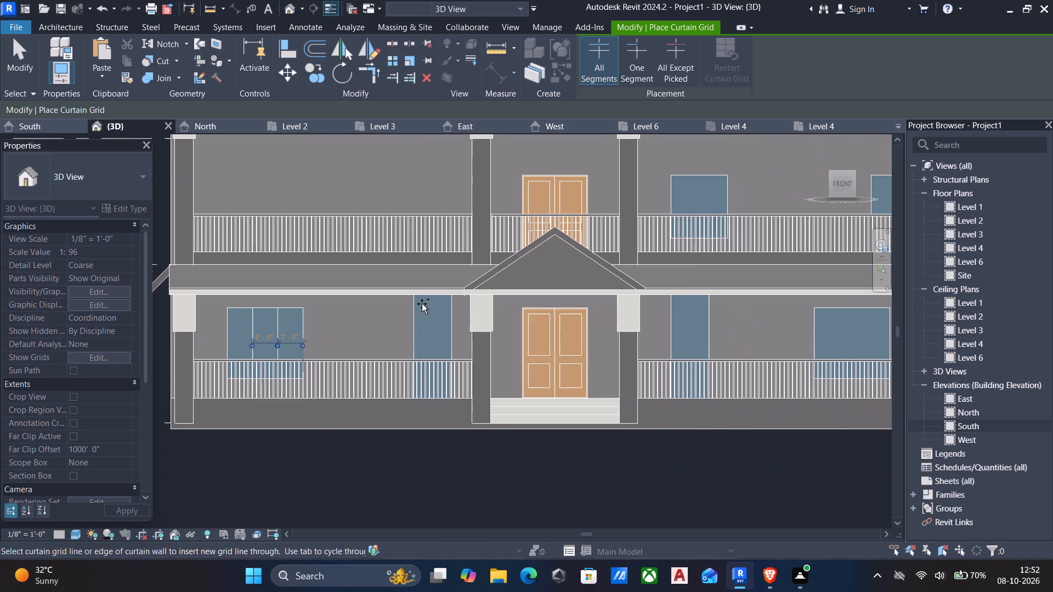
middle_click_drag(720, 314, 579, 350)
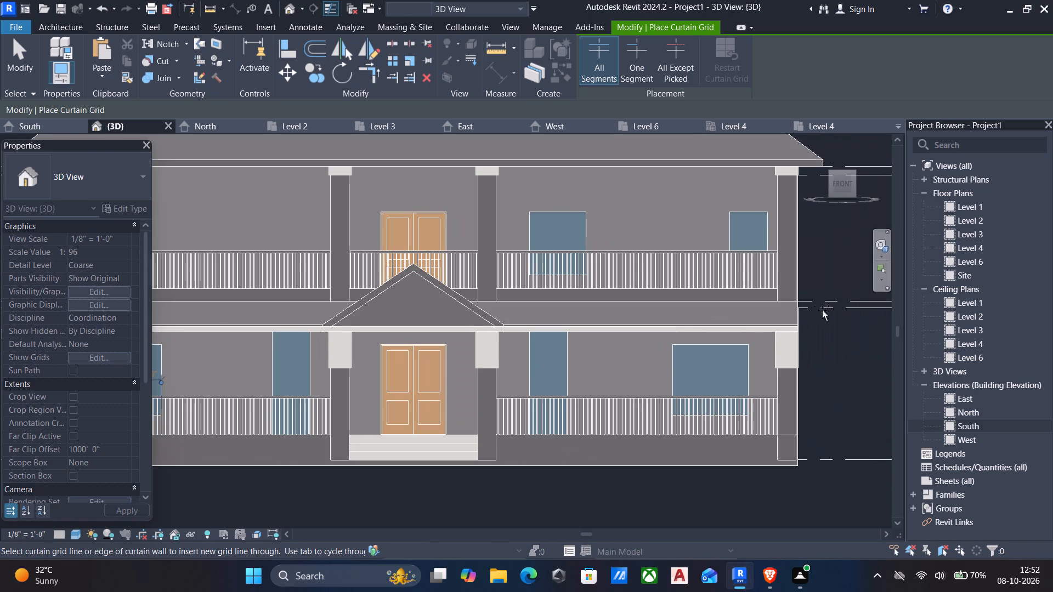
left_click(692, 340)
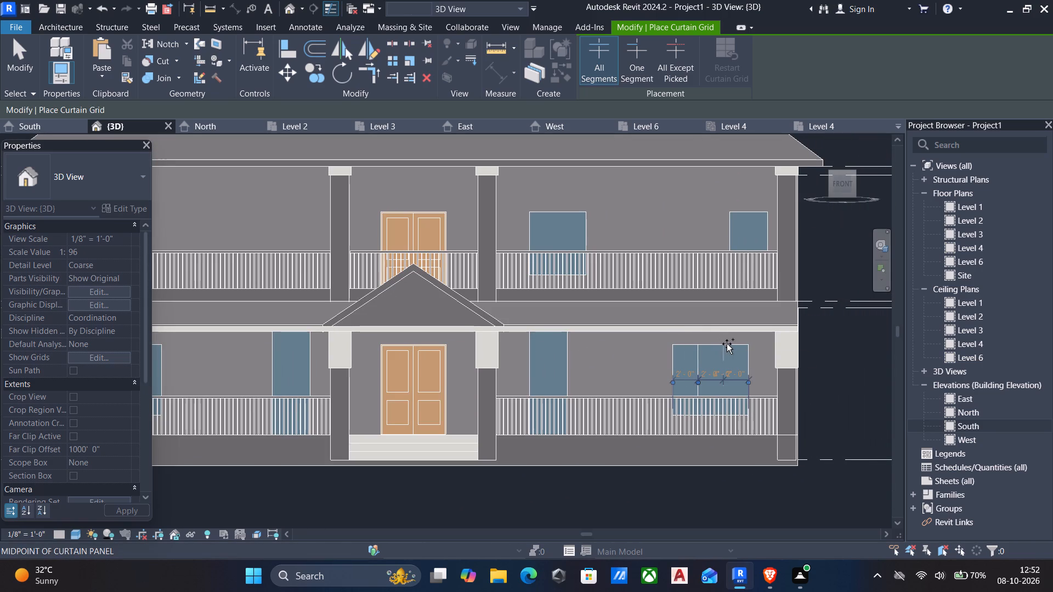
left_click(727, 344)
Split each of the two upper-storey front windows with a vertical curtain grid line at its midpoint.
scroll(728, 333, "down", 1)
middle_click_drag(728, 333, 722, 366)
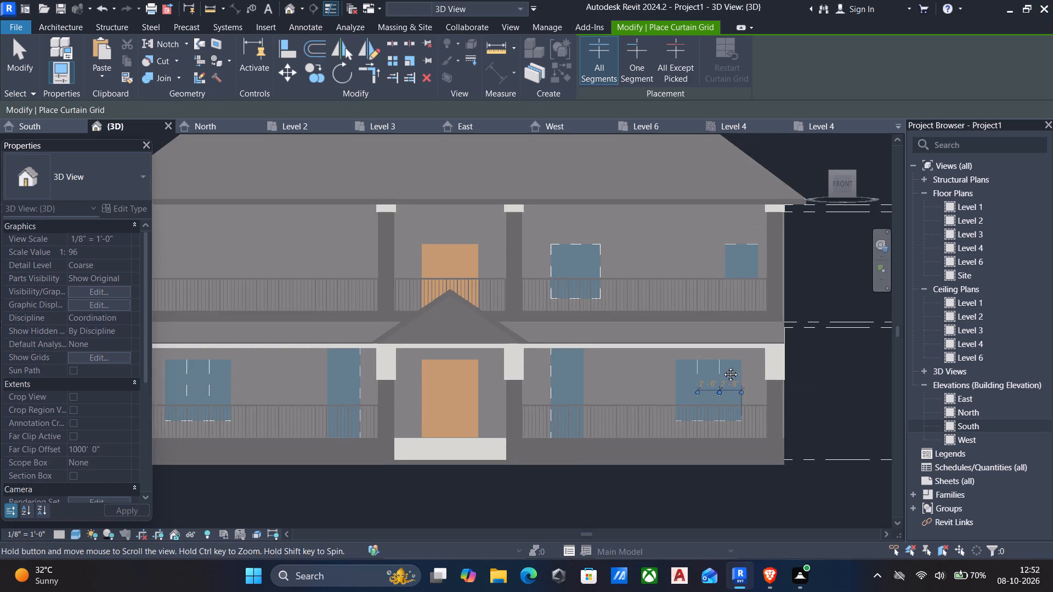
middle_click_drag(722, 366, 726, 404)
left_click(744, 299)
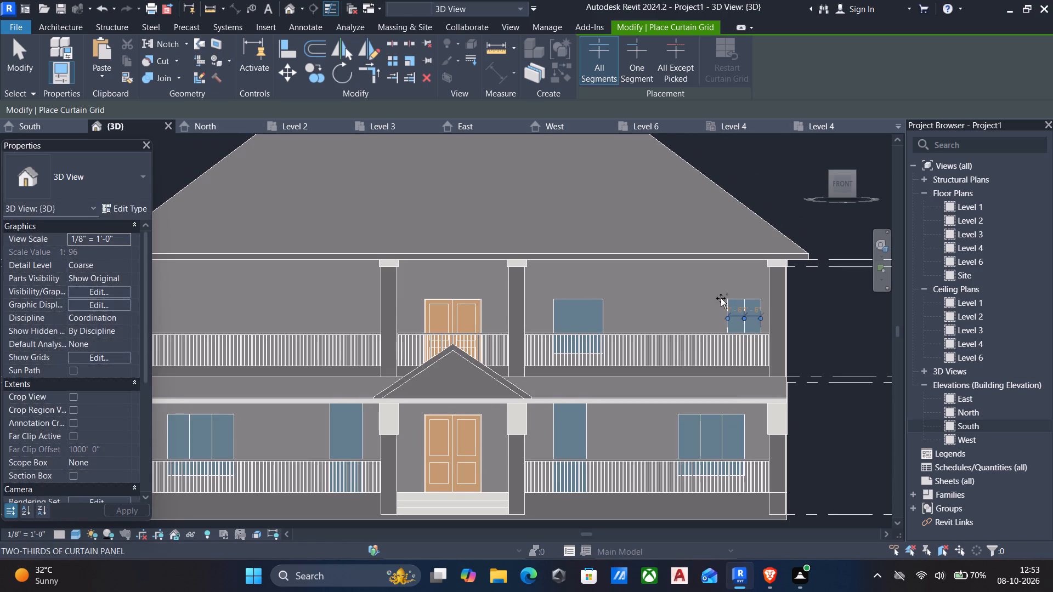
scroll(569, 300, "up", 5)
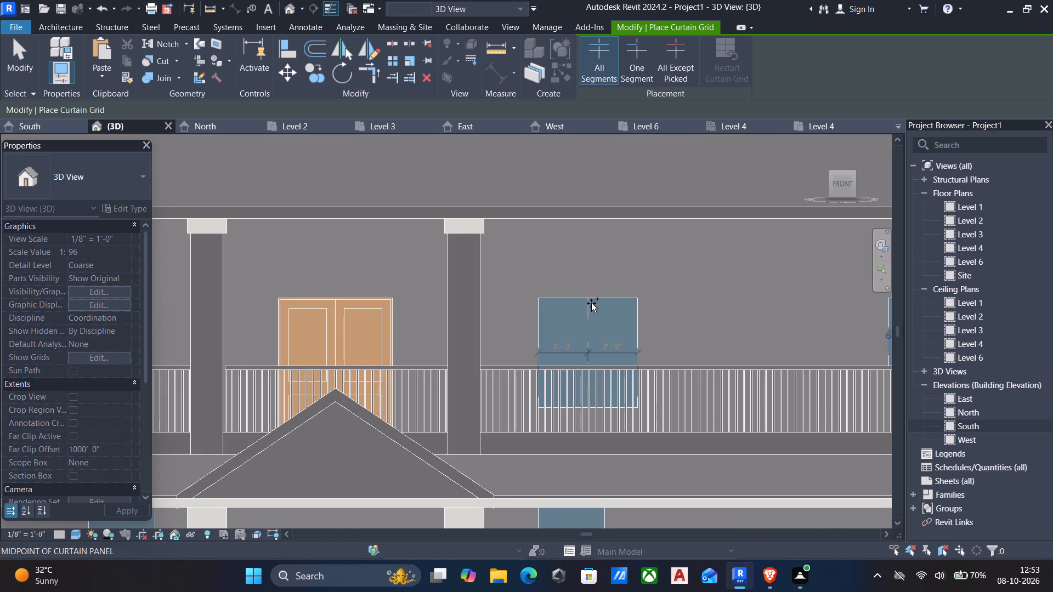
left_click(591, 303)
scroll(587, 311, "down", 4)
middle_click_drag(592, 319, 802, 299)
scroll(716, 311, "down", 5)
middle_click_drag(705, 320, 671, 336)
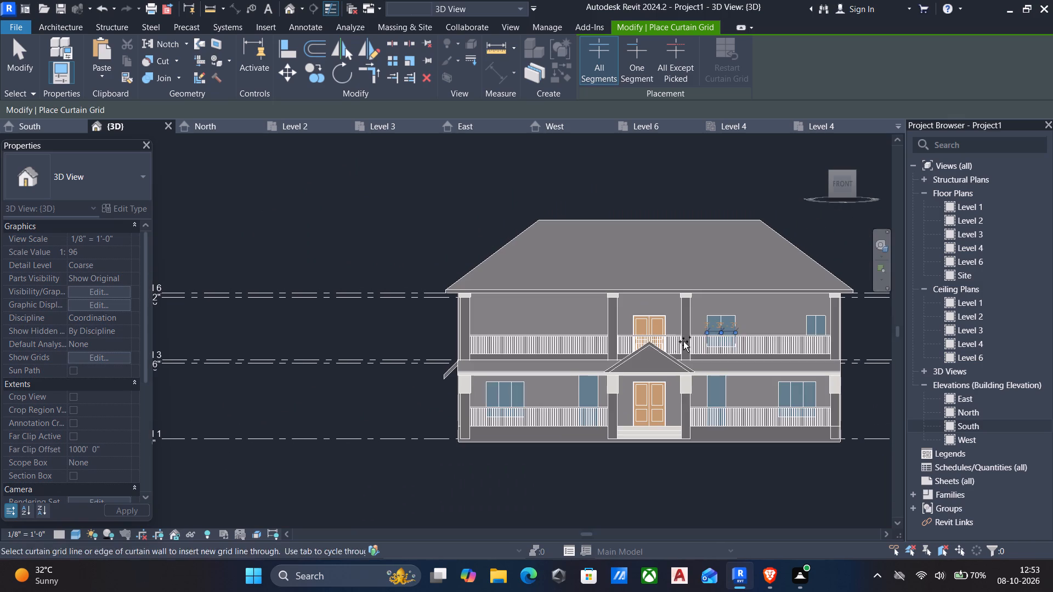
key("Escape")
key("Escape")
Shorten the narrow ground-floor curtain wall west of the entrance to a top offset of about -5' 3" and base offset of about 5' 5".
left_click(579, 390)
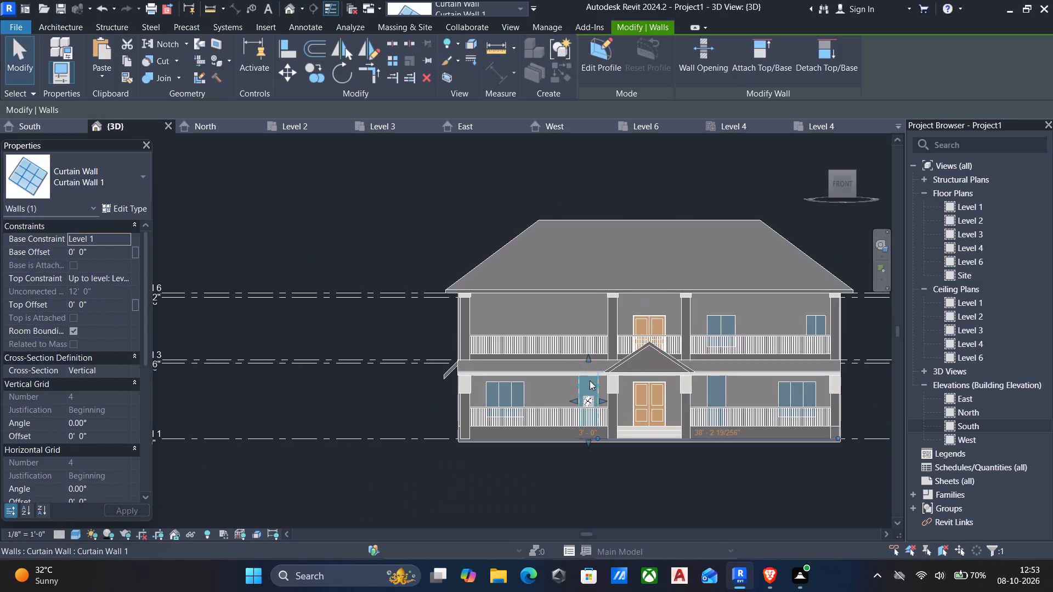
left_click_drag(586, 359, 587, 393)
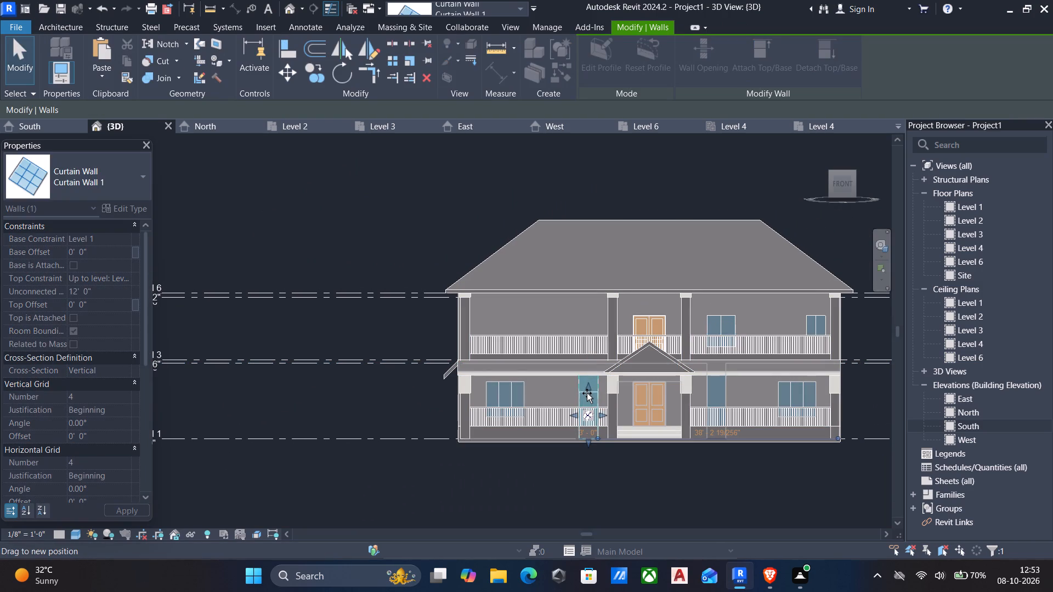
left_click_drag(587, 393, 587, 396)
scroll(592, 442, "up", 4)
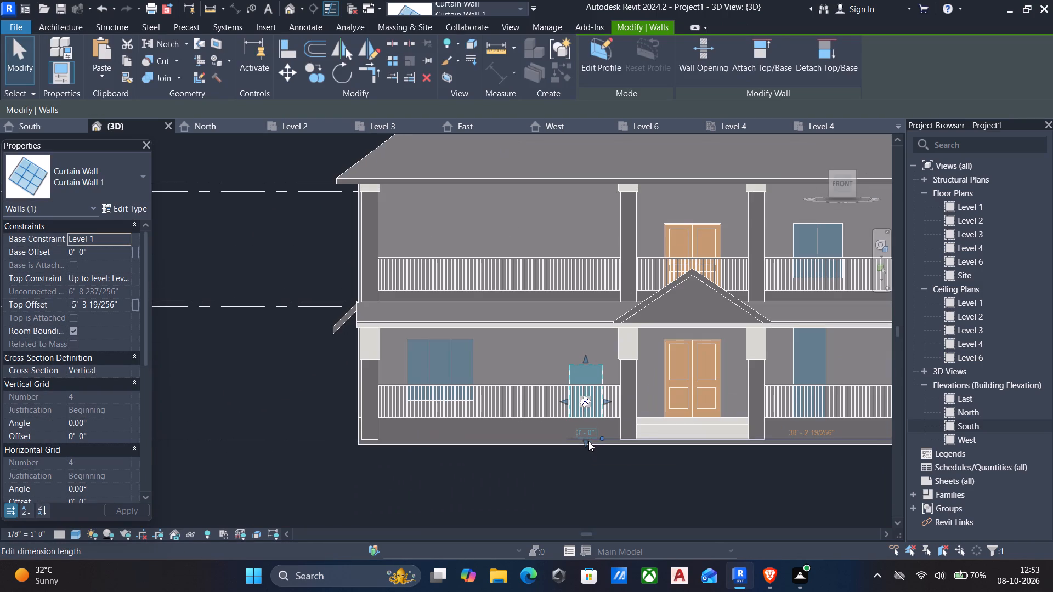
left_click_drag(586, 441, 576, 402)
key("Escape")
scroll(588, 454, "up", 4)
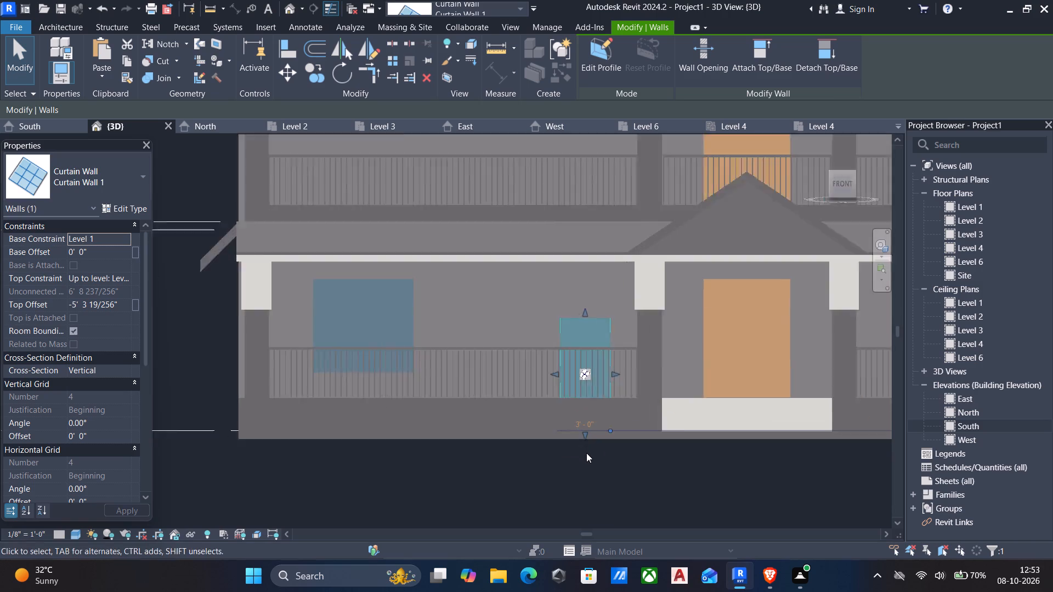
scroll(586, 453, "up", 6)
left_click_drag(591, 427, 614, 215)
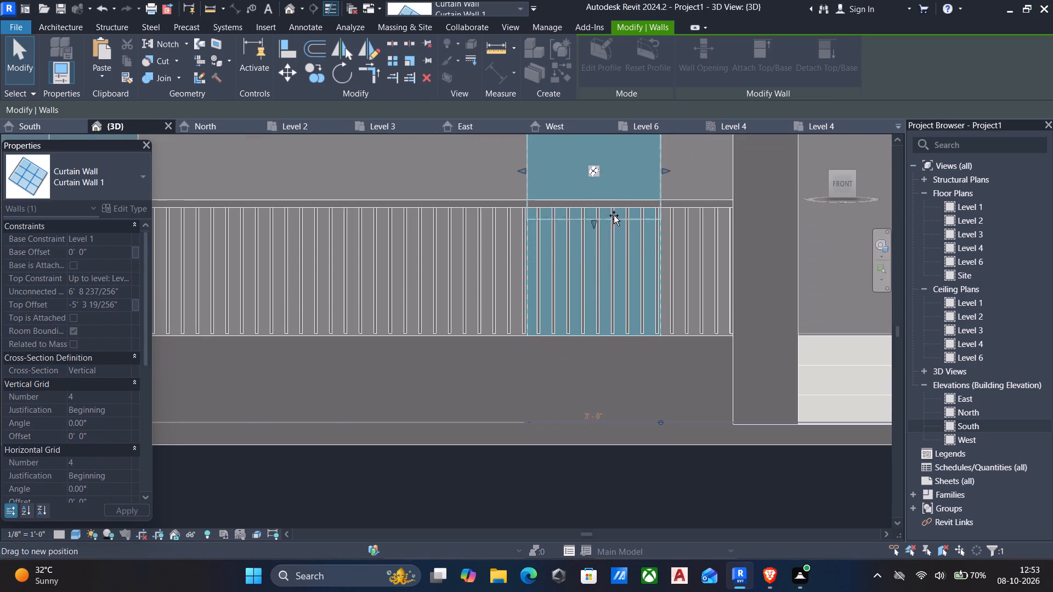
left_click_drag(614, 215, 610, 181)
Shorten the narrow ground-floor curtain wall east of the entrance, lowering its top to about -3' 5" offset and raising its base above the railing.
scroll(544, 317, "down", 3)
middle_click_drag(553, 367, 618, 482)
scroll(618, 485, "up", 1)
scroll(612, 484, "down", 4)
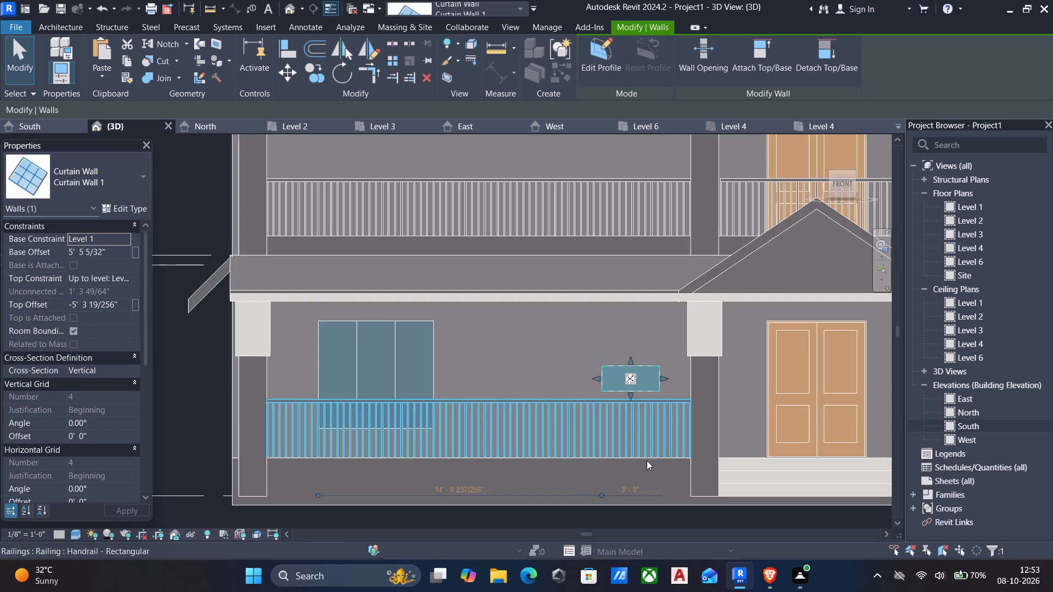
scroll(627, 458, "down", 5)
middle_click_drag(624, 458, 192, 418)
left_click(380, 372)
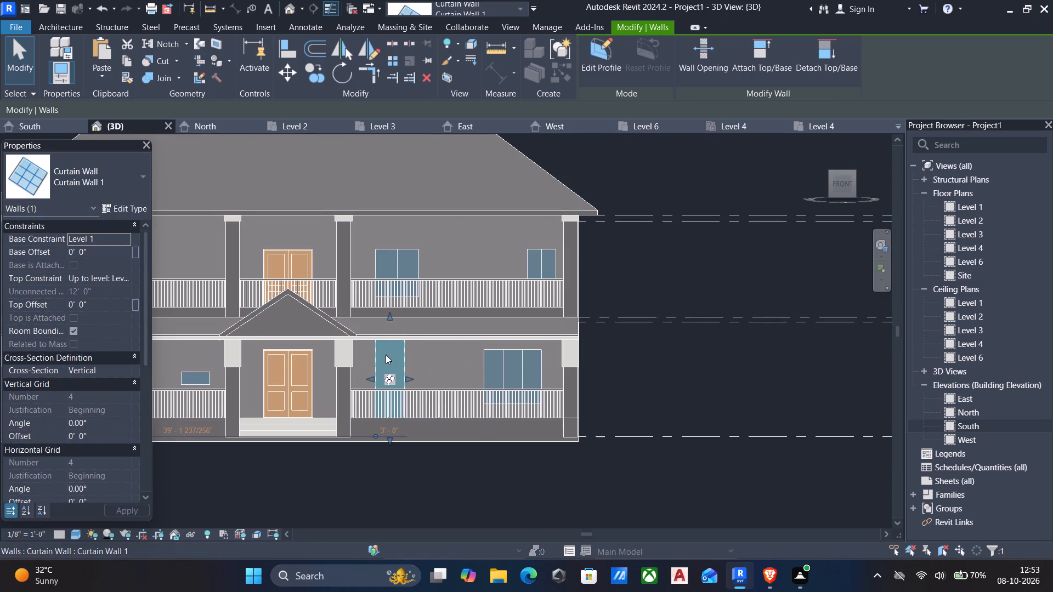
left_click_drag(392, 315, 409, 362)
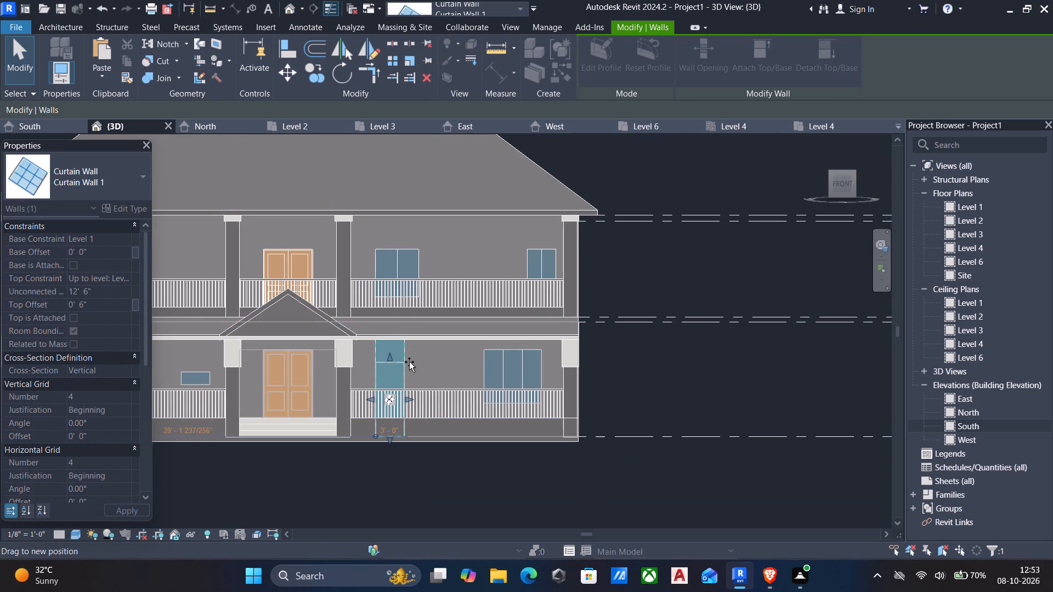
left_click_drag(409, 362, 401, 355)
scroll(408, 442, "up", 5)
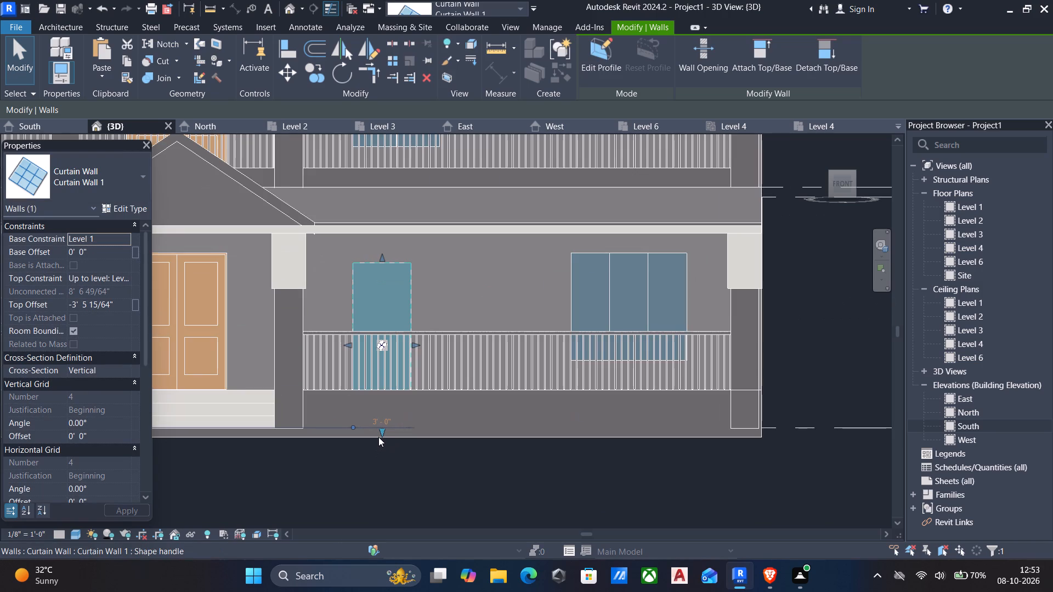
left_click_drag(379, 435, 381, 322)
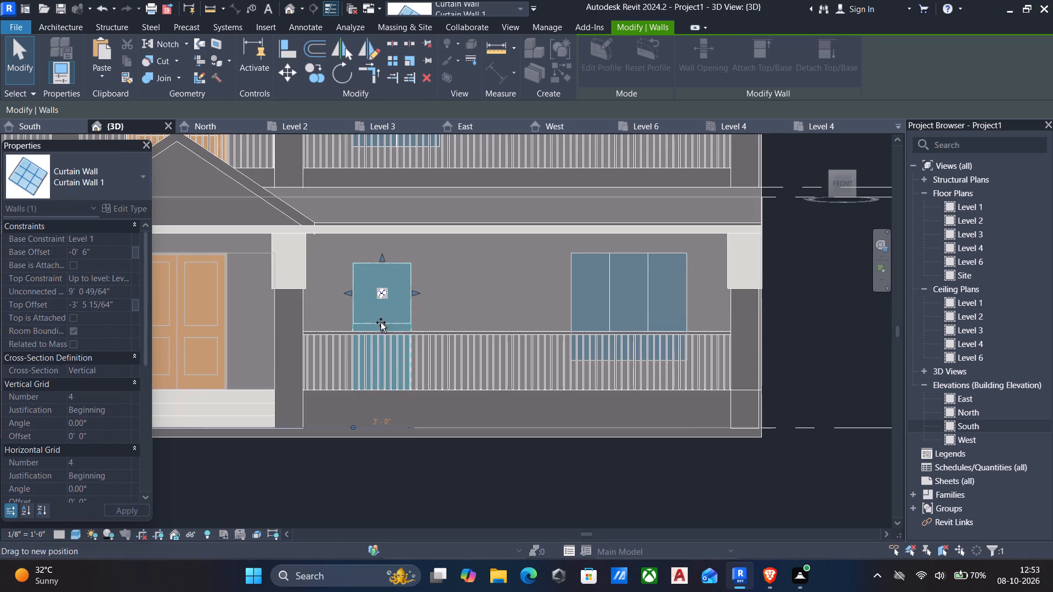
left_click_drag(381, 322, 381, 321)
key("Escape")
Align the top edge of the narrow window east of the entrance with the top of the adjacent three-panel window.
type("al")
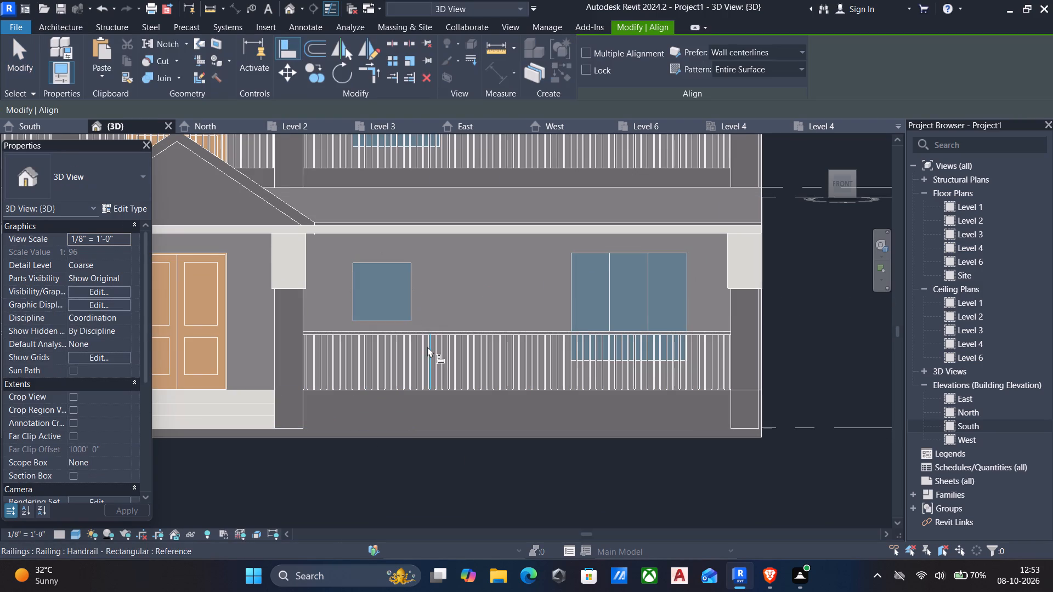
left_click(632, 248)
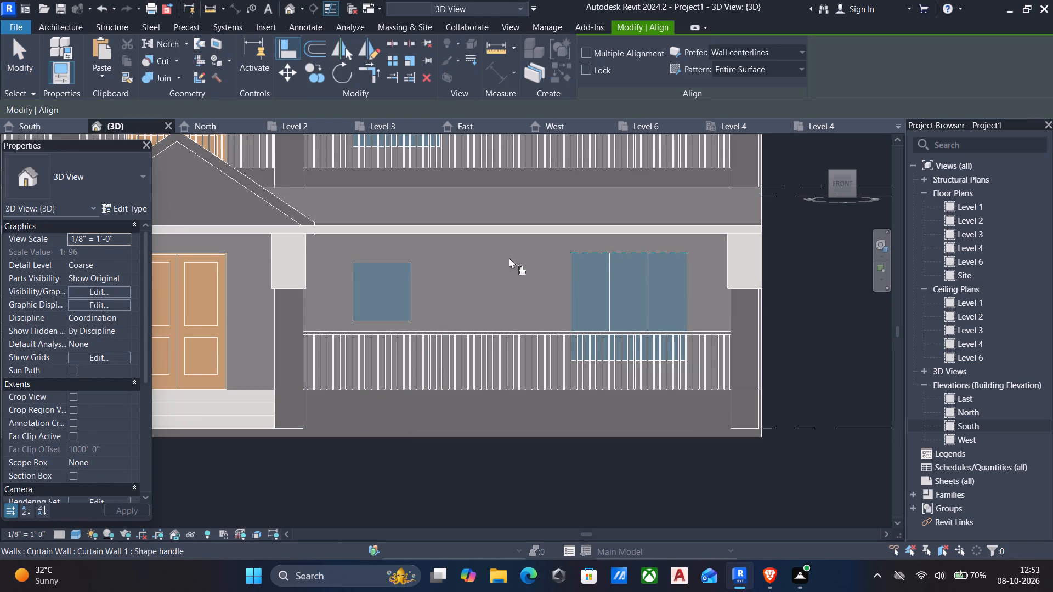
left_click(386, 262)
Align the bottom edge of the narrow window east of the entrance with the bottom of the adjacent three-panel window.
scroll(501, 310, "down", 4)
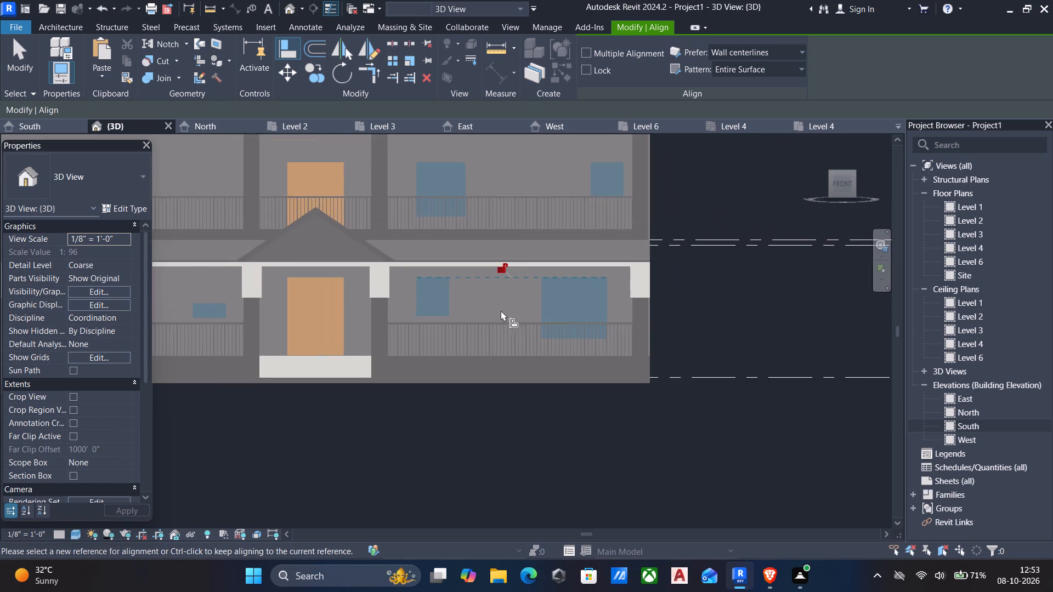
middle_click_drag(501, 310, 497, 357)
middle_click_drag(526, 333, 550, 386, "shift")
scroll(526, 333, "down", 1, "shift")
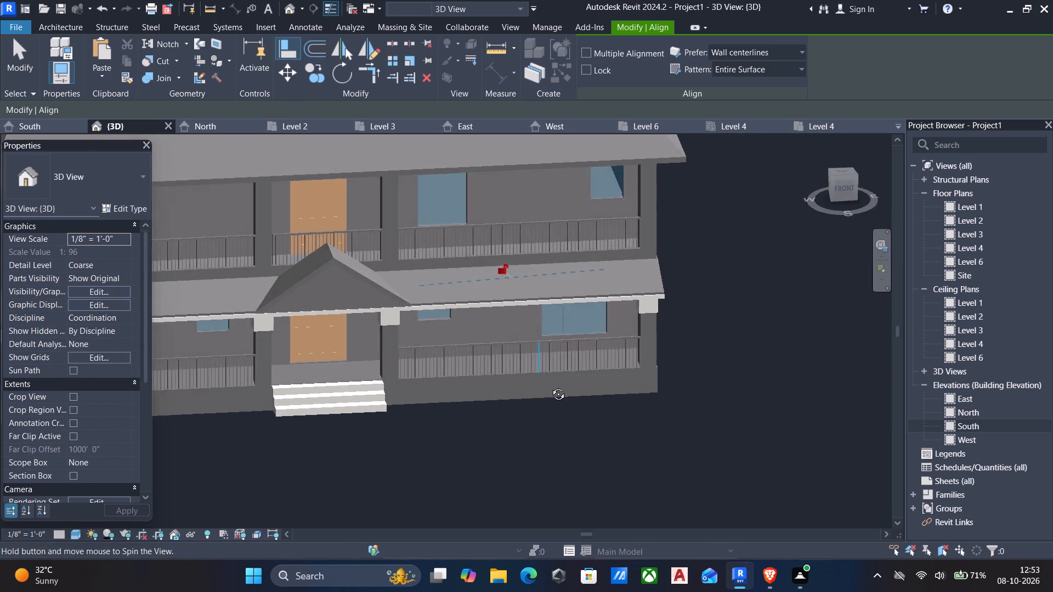
middle_click_drag(550, 386, 565, 406, "shift")
scroll(576, 345, "up", 6)
left_click(568, 333)
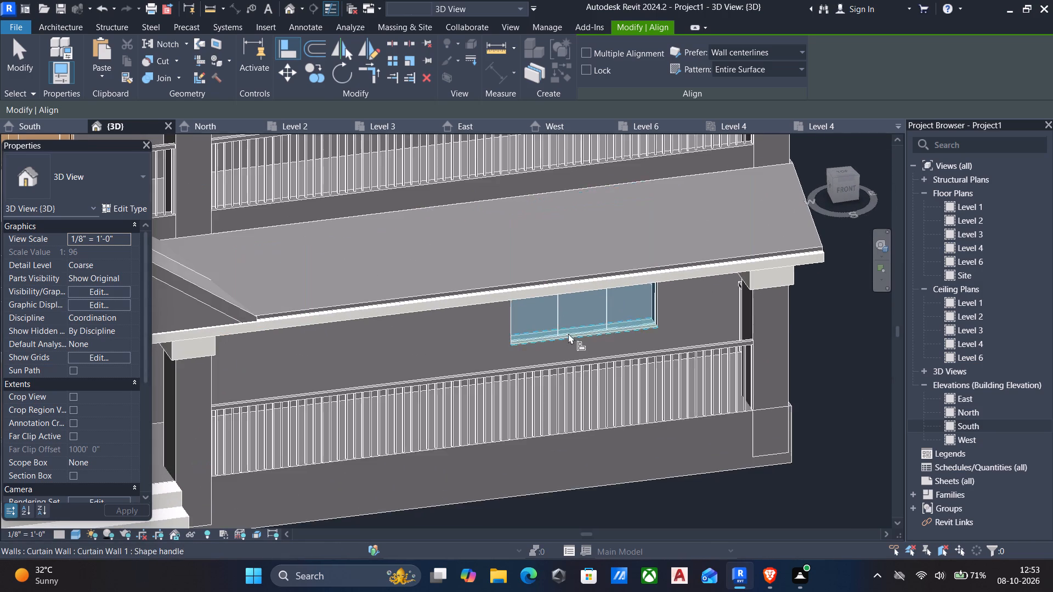
scroll(564, 334, "down", 5)
middle_click_drag(561, 335, 500, 262, "shift")
scroll(452, 311, "up", 2)
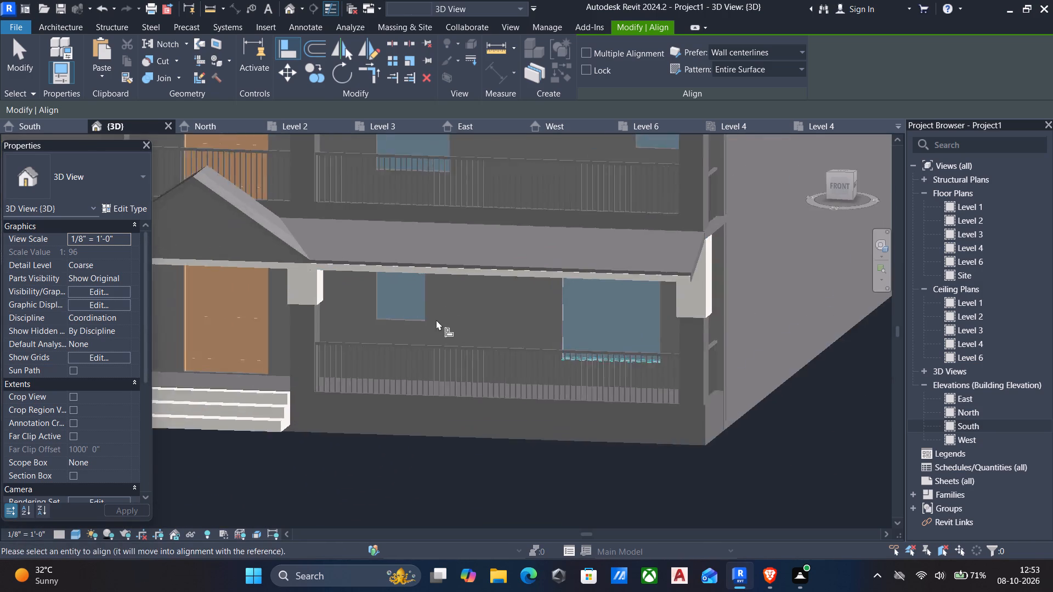
scroll(436, 320, "up", 2)
left_click(394, 319)
scroll(405, 323, "down", 5)
middle_click_drag(416, 333, 524, 334)
scroll(524, 334, "up", 1)
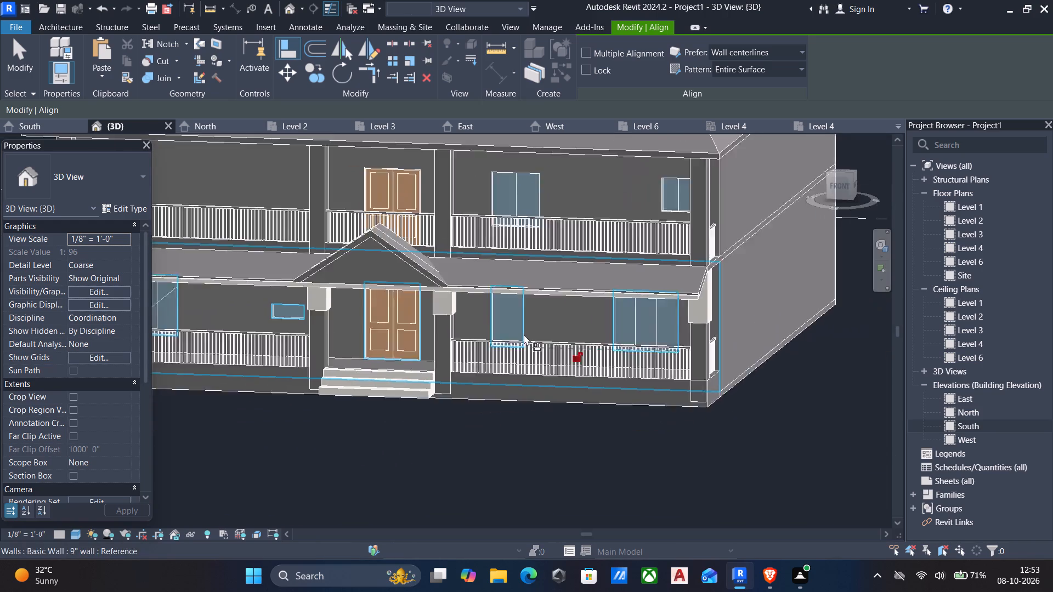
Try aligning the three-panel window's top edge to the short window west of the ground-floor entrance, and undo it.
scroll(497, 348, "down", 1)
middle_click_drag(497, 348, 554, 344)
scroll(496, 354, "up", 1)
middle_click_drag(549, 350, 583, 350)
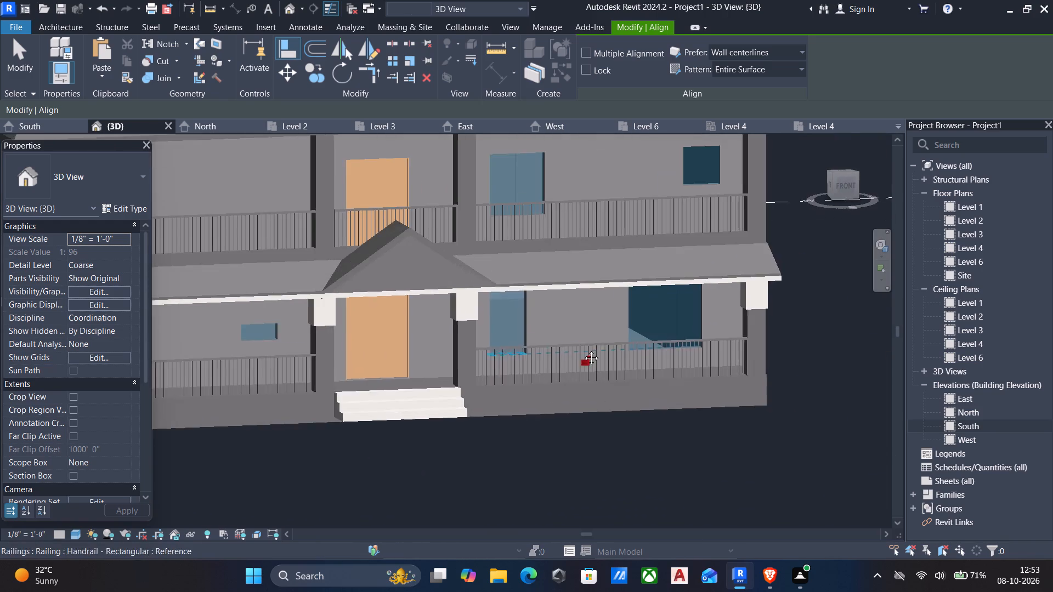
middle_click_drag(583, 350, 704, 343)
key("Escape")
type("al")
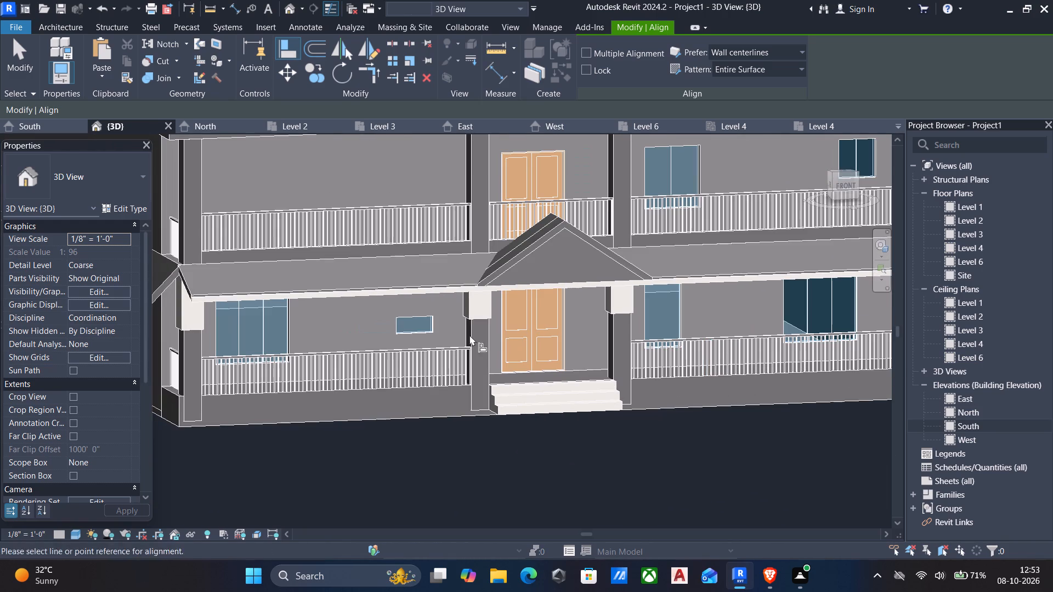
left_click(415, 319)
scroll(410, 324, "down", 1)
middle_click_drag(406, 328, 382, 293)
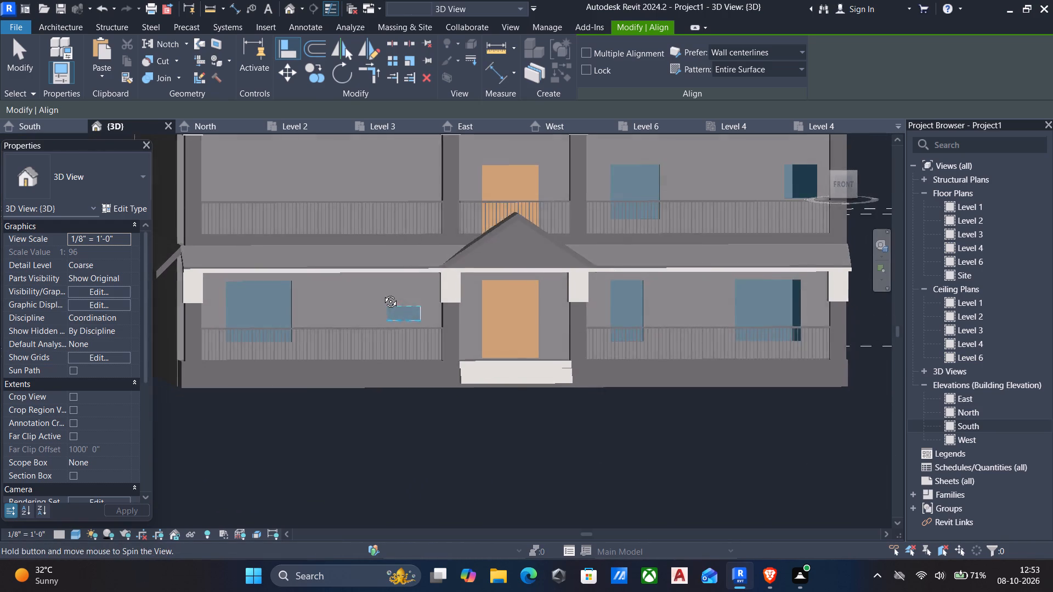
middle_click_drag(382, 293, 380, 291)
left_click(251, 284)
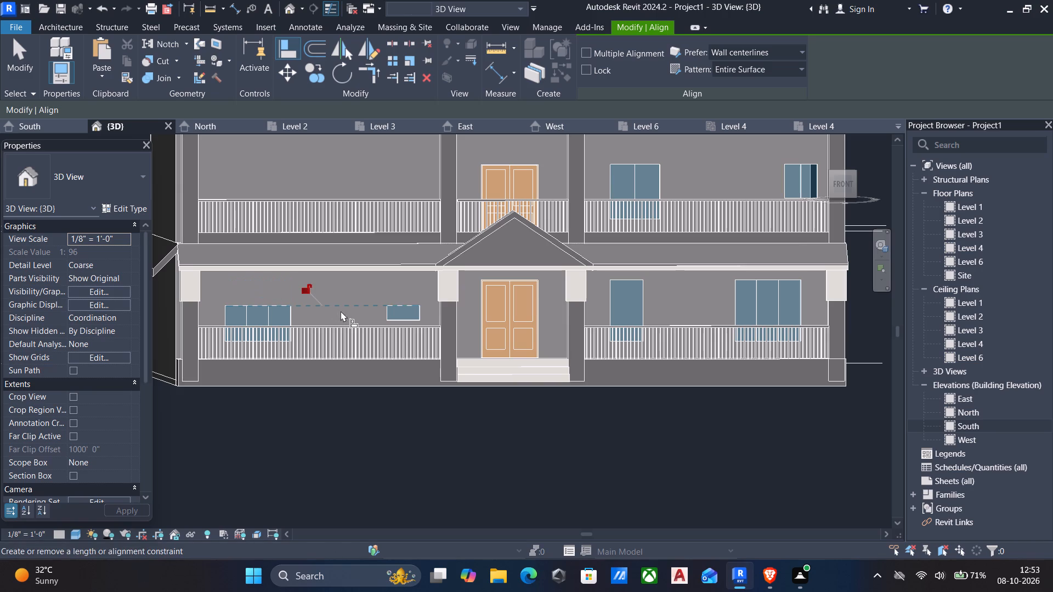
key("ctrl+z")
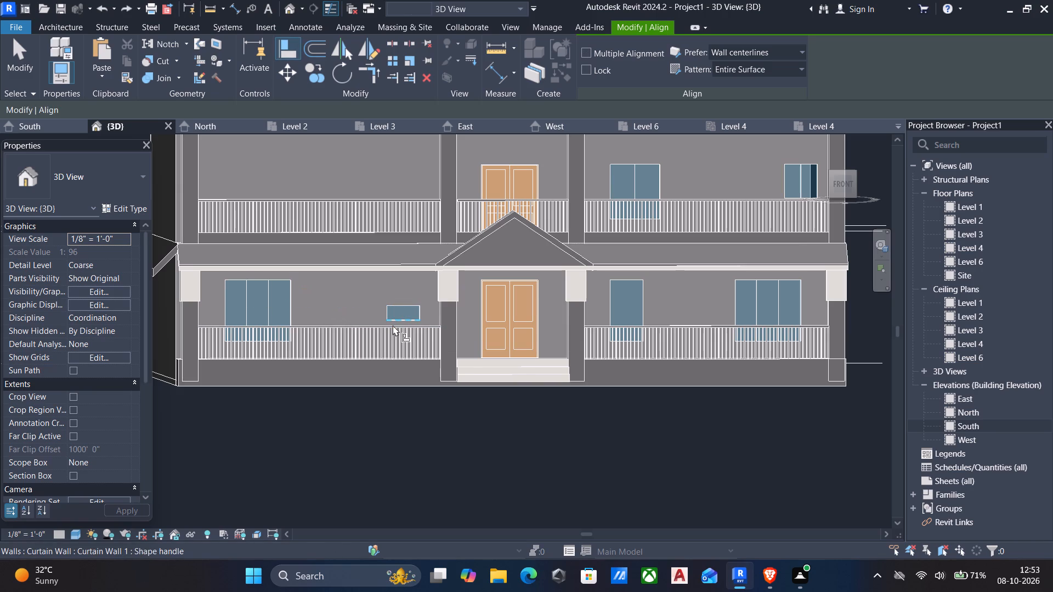
Align the top edge of the narrow window west of the entrance with the top of the adjacent three-panel window.
type("al")
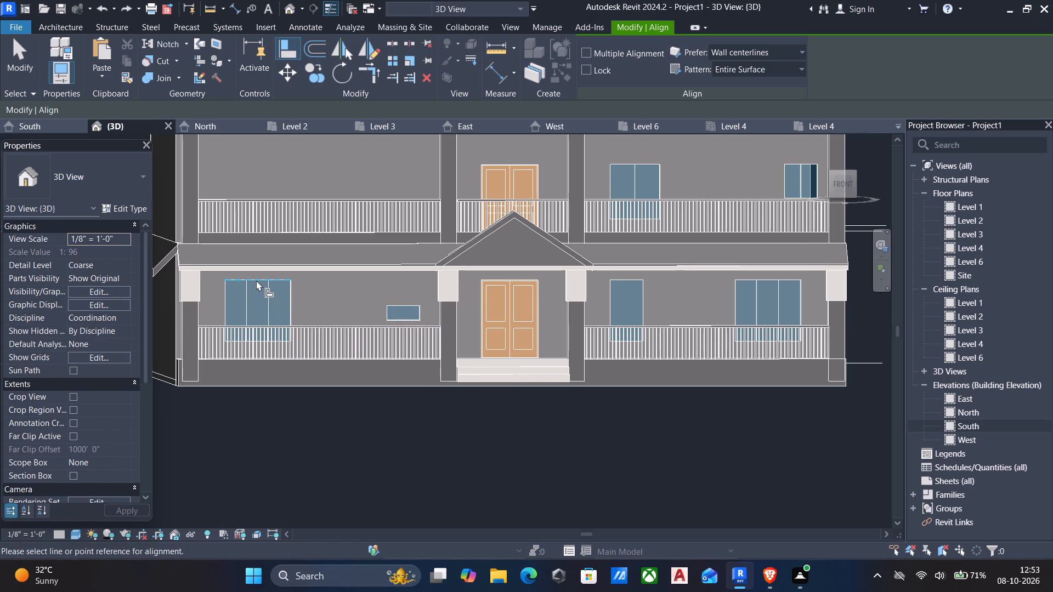
left_click(256, 280)
left_click(400, 303)
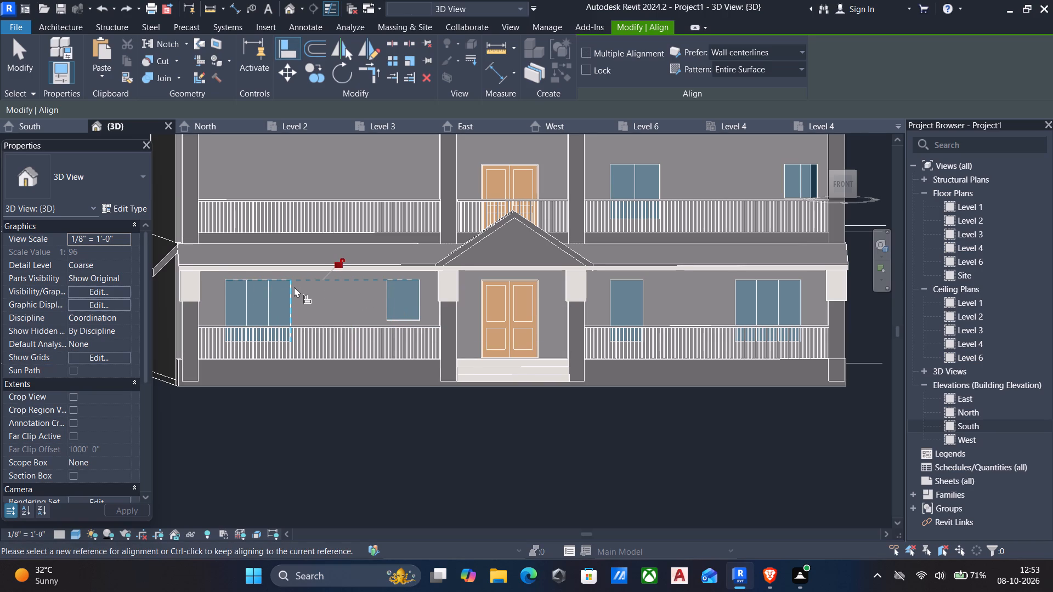
Align the bottom edge of the narrow window west of the entrance with the bottom of the adjacent three-panel window.
scroll(287, 298, "down", 2)
middle_click_drag(284, 329, 357, 443, "shift")
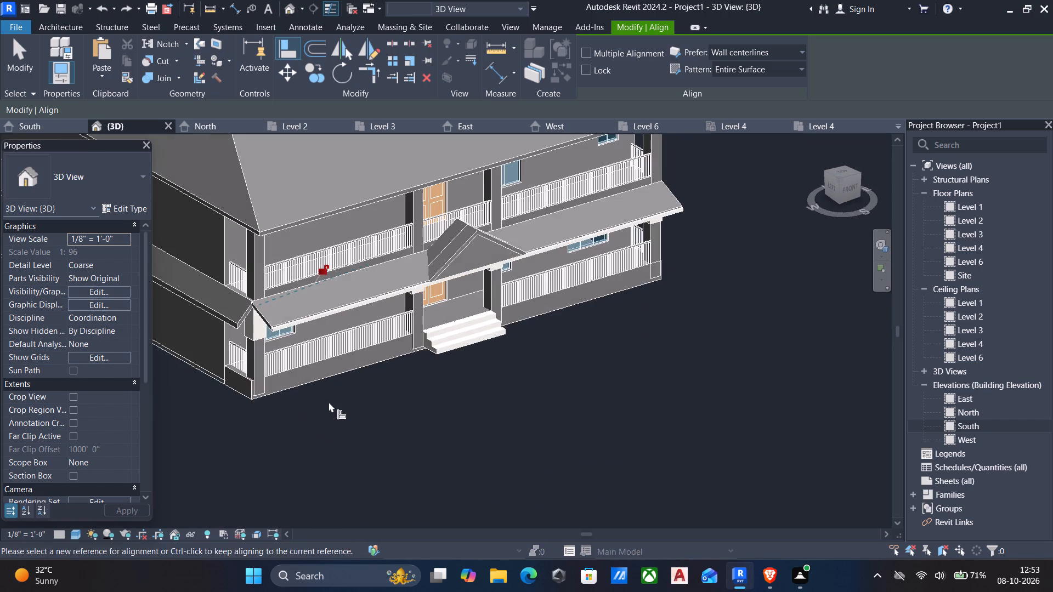
scroll(295, 352, "up", 4)
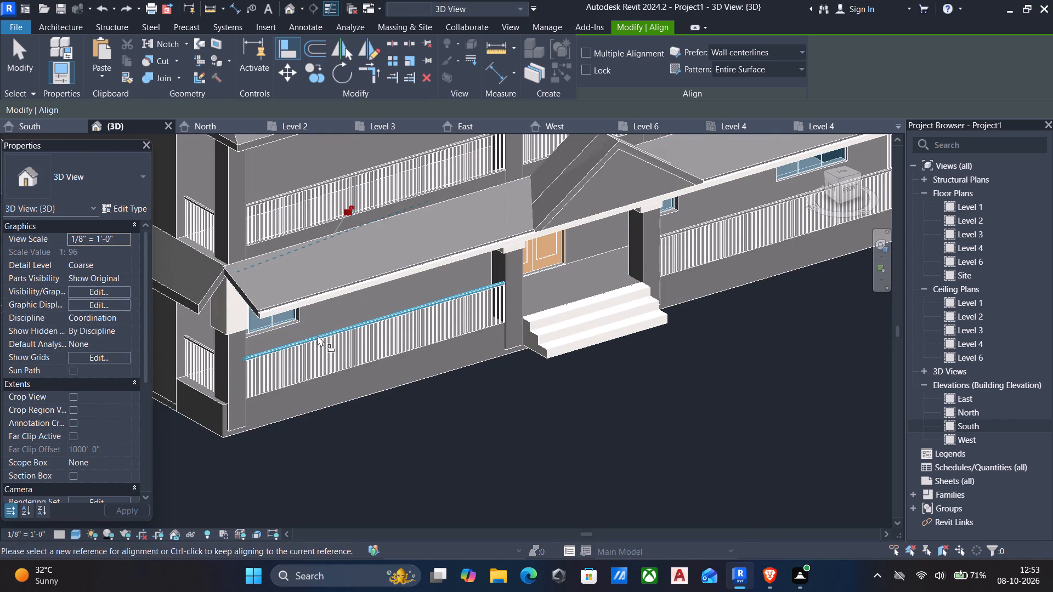
left_click(288, 327)
scroll(288, 327, "down", 3)
middle_click_drag(288, 327, 227, 252, "shift")
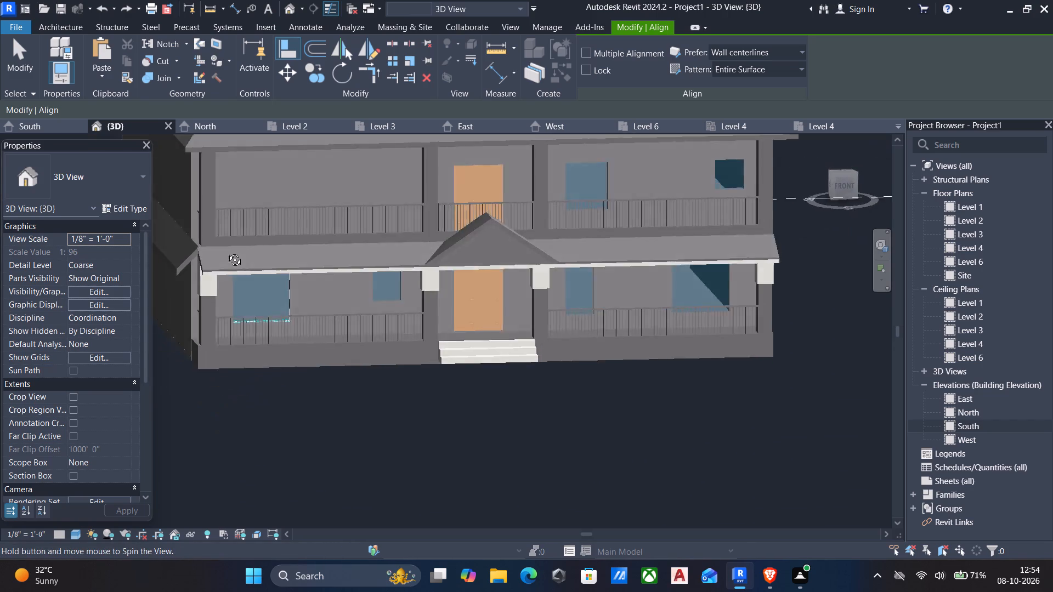
middle_click_drag(227, 252, 247, 225, "shift")
scroll(421, 248, "up", 3)
scroll(380, 298, "down", 4)
middle_click_drag(372, 306, 372, 320, "shift")
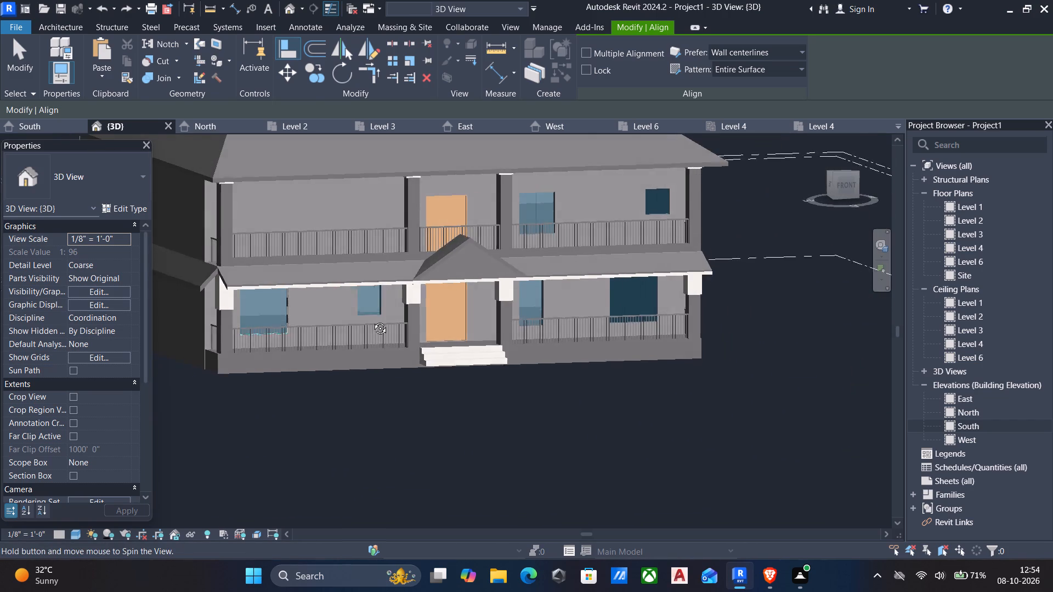
middle_click_drag(372, 320, 374, 323, "shift")
scroll(374, 323, "up", 6)
left_click(364, 301)
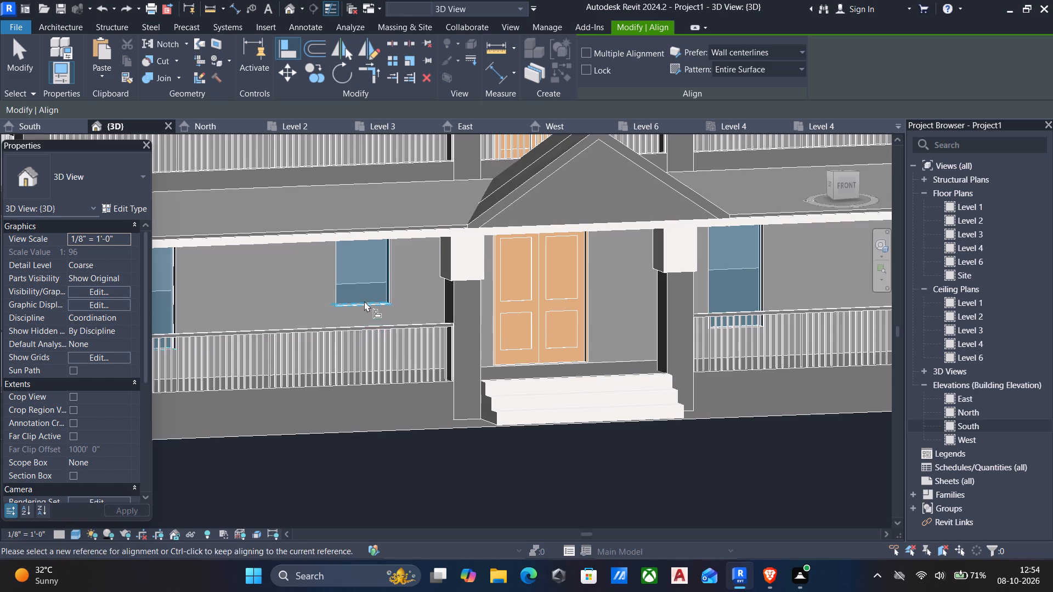
scroll(364, 303, "down", 5)
middle_click_drag(369, 311, 346, 317)
key("Escape")
Add a central vertical curtain grid line to each narrow ground-floor window beside the entrance, splitting each into two 1' 6" panels.
scroll(369, 320, "down", 3)
middle_click_drag(375, 320, 347, 297)
scroll(353, 300, "up", 5)
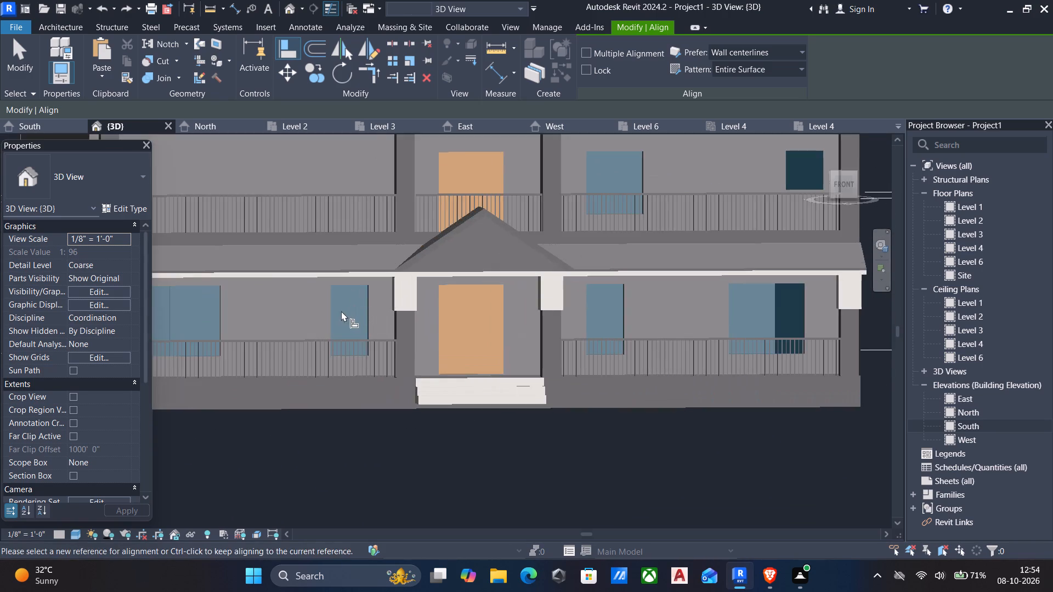
scroll(341, 314, "down", 2)
middle_click_drag(337, 319, 322, 323, "shift")
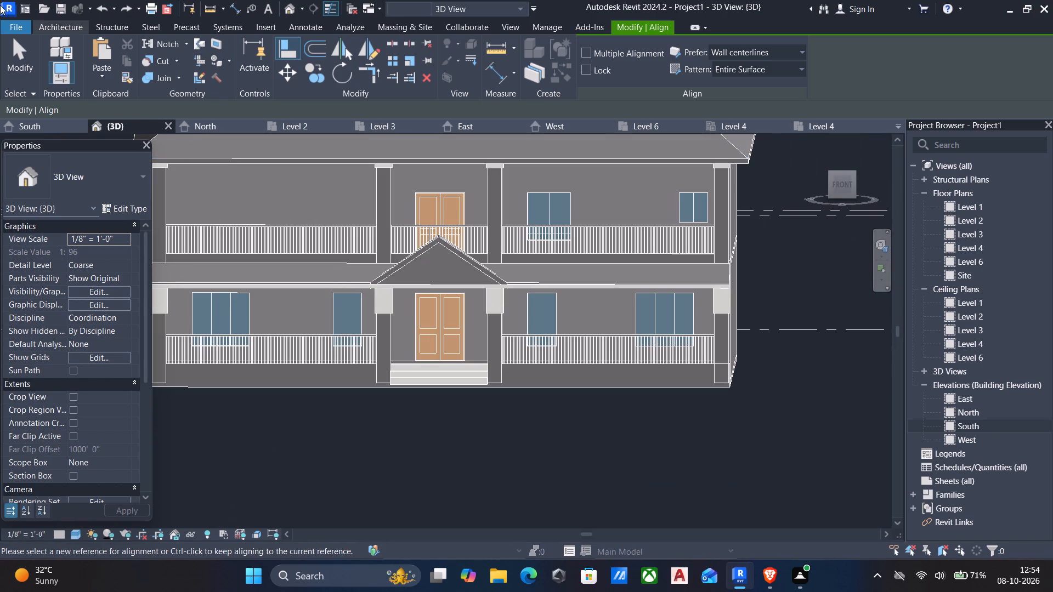
left_click(59, 27)
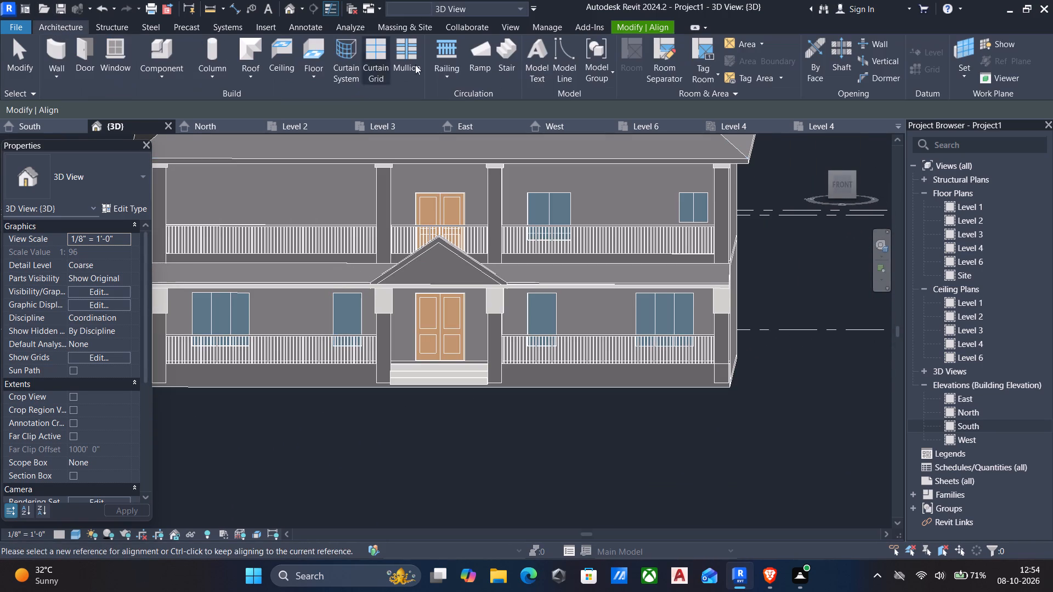
left_click(373, 51)
scroll(356, 295, "up", 5)
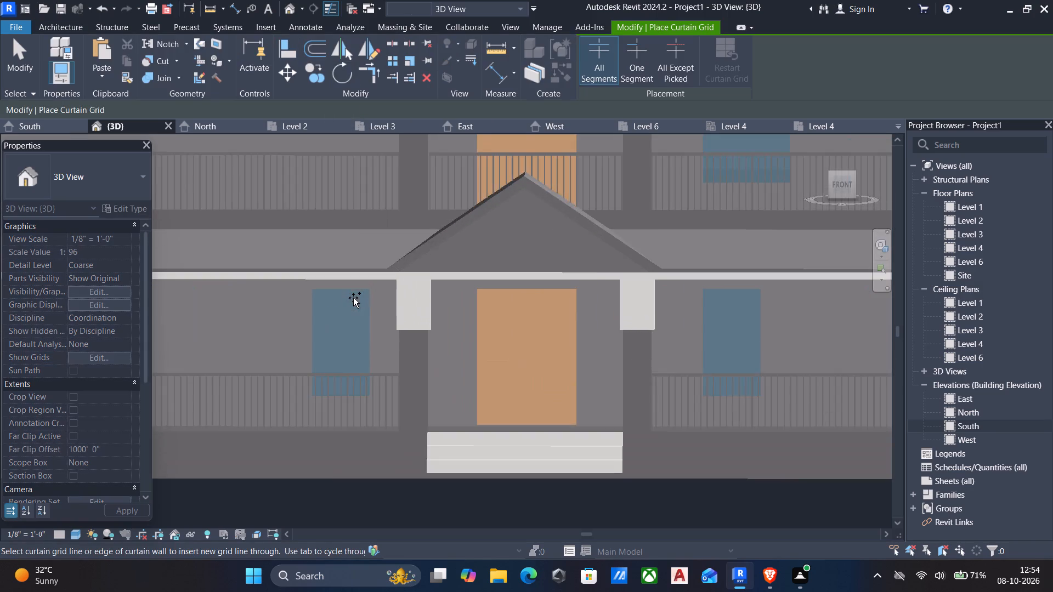
left_click(342, 290)
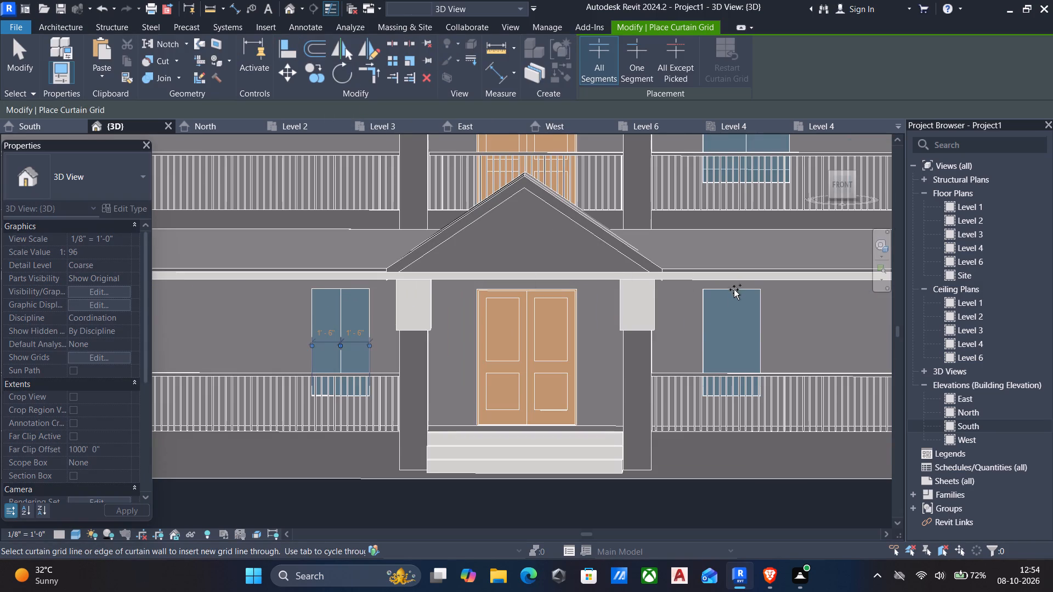
left_click(735, 291)
scroll(735, 291, "down", 3)
middle_click_drag(735, 291, 684, 357)
scroll(684, 357, "up", 1)
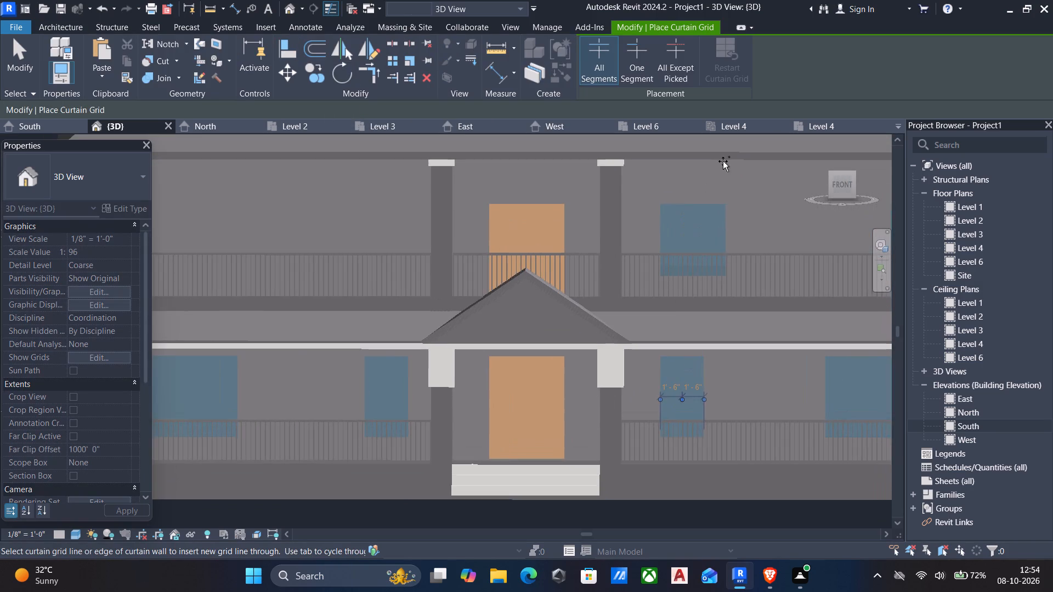
scroll(502, 193, "down", 4)
key("Escape")
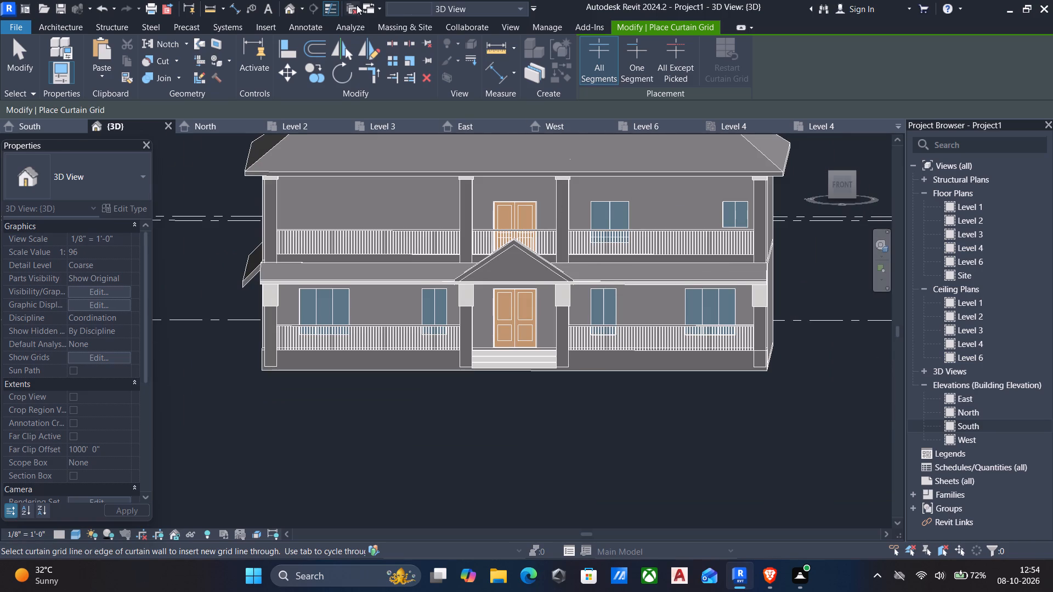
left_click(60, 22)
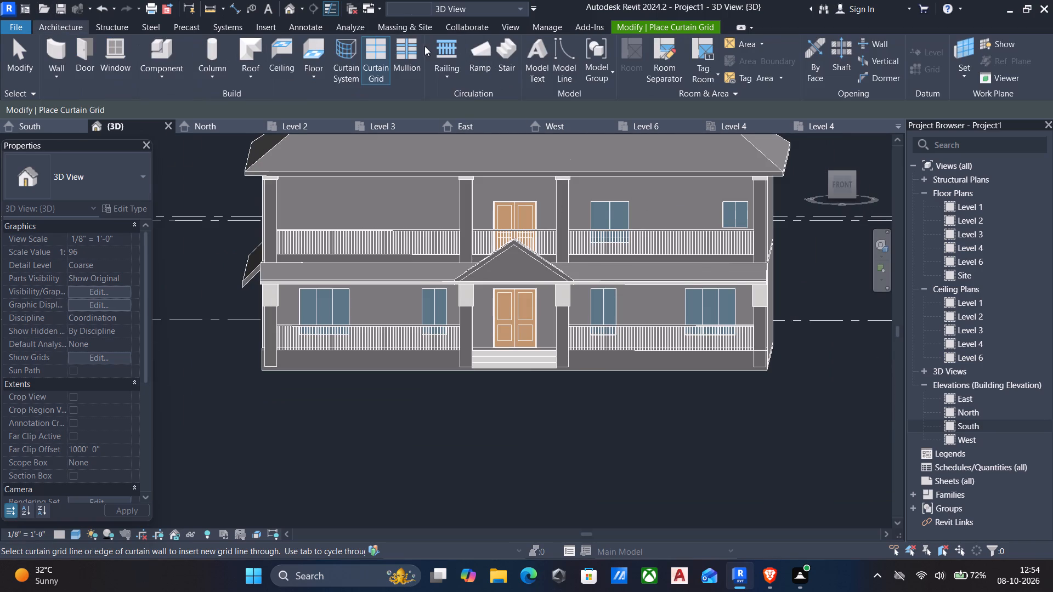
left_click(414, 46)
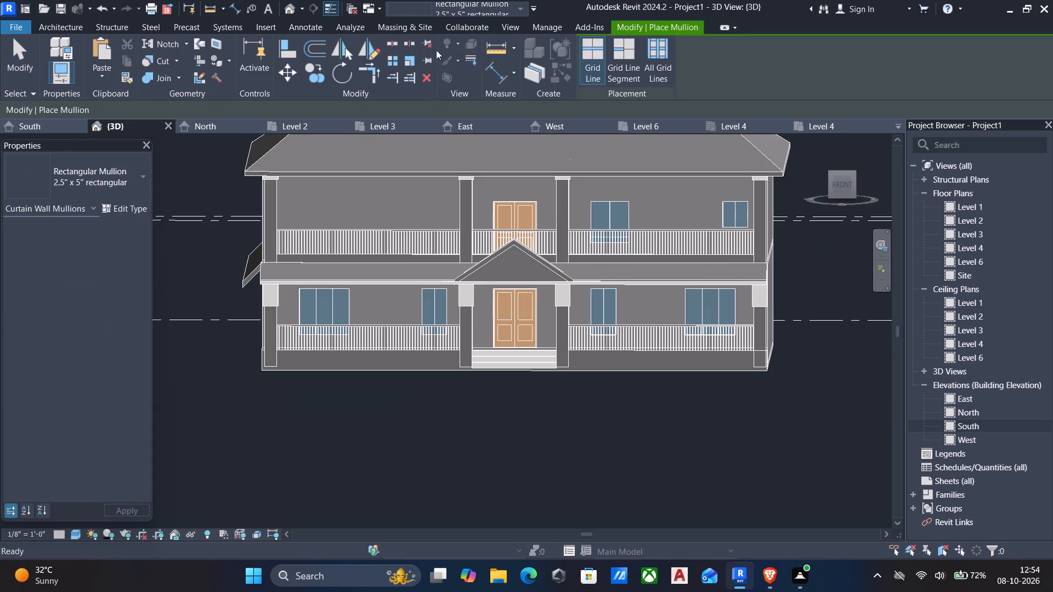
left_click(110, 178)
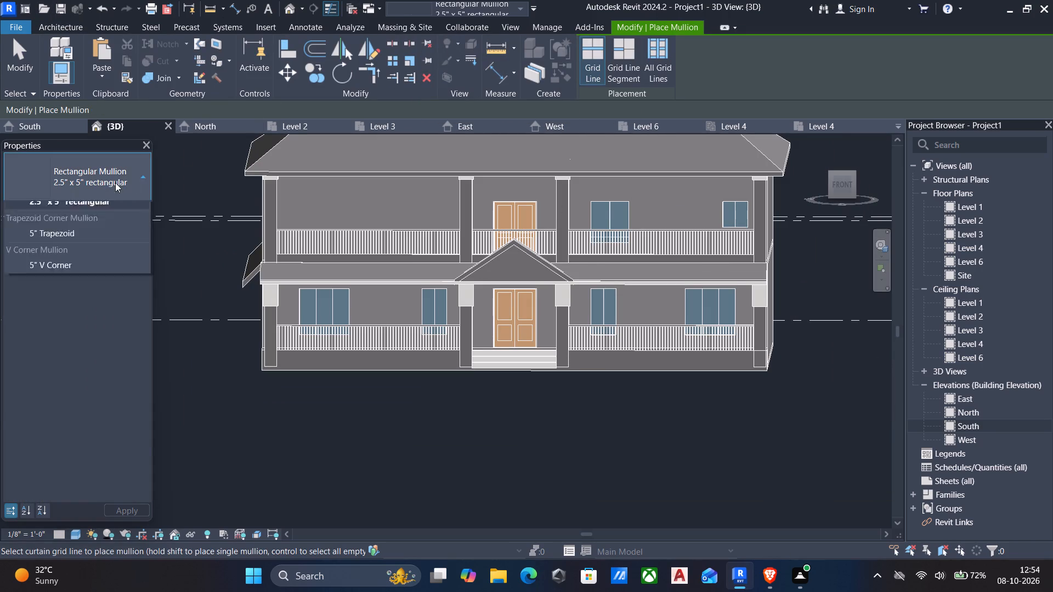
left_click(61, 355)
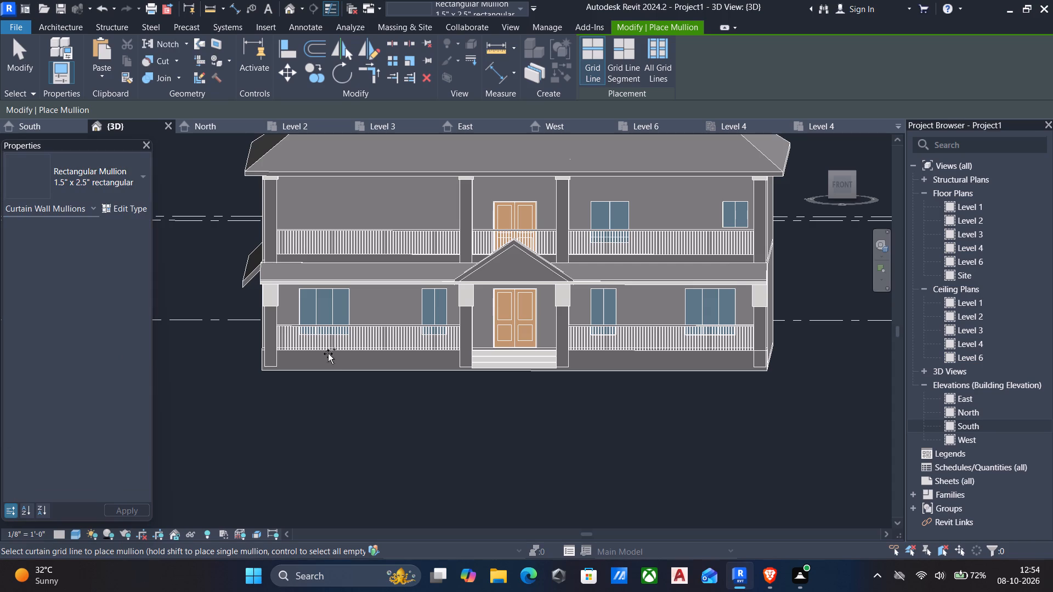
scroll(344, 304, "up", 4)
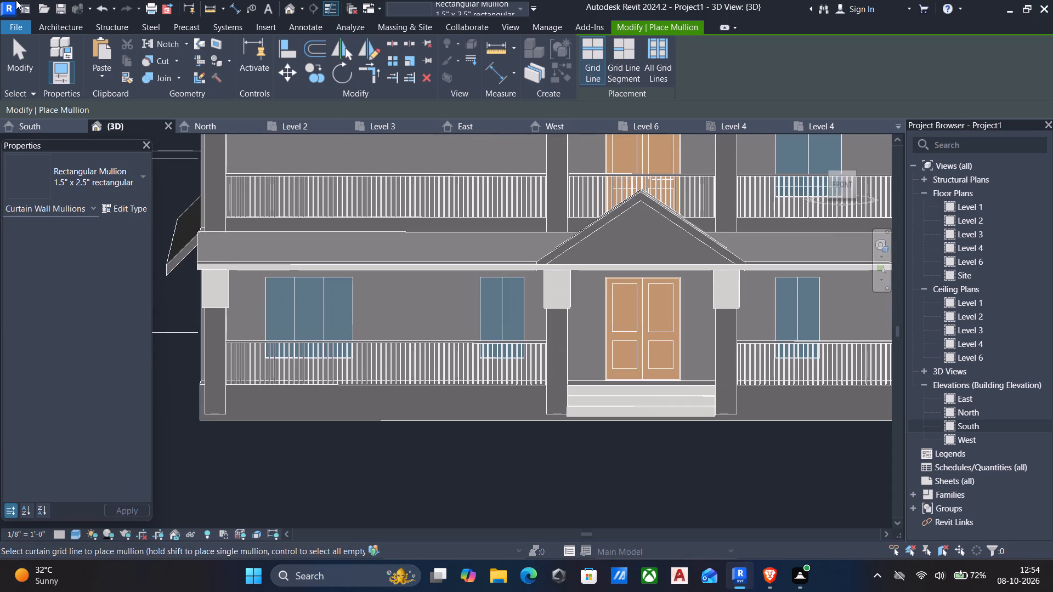
Add a horizontal curtain grid line across all segments of the west three-panel ground-floor window, 1' 3" below its top edge.
left_click(39, 27)
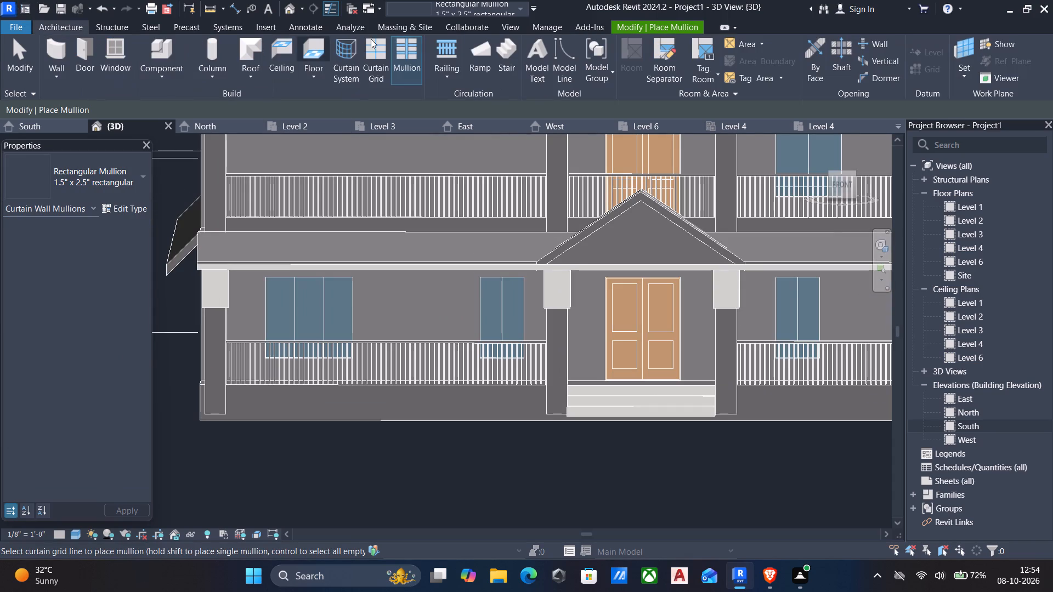
left_click(375, 52)
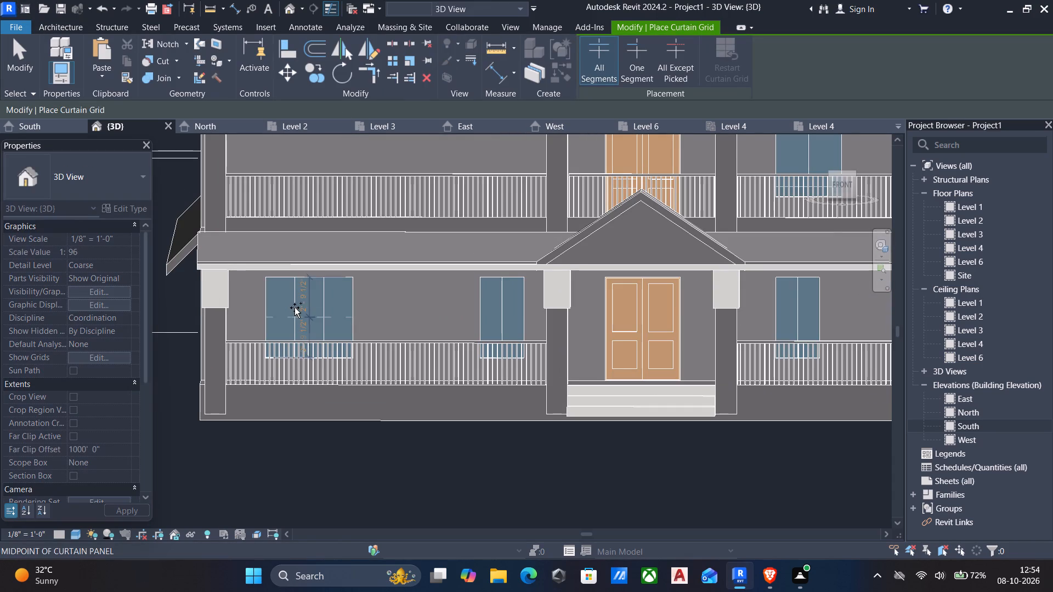
scroll(295, 308, "up", 1)
left_click(631, 36)
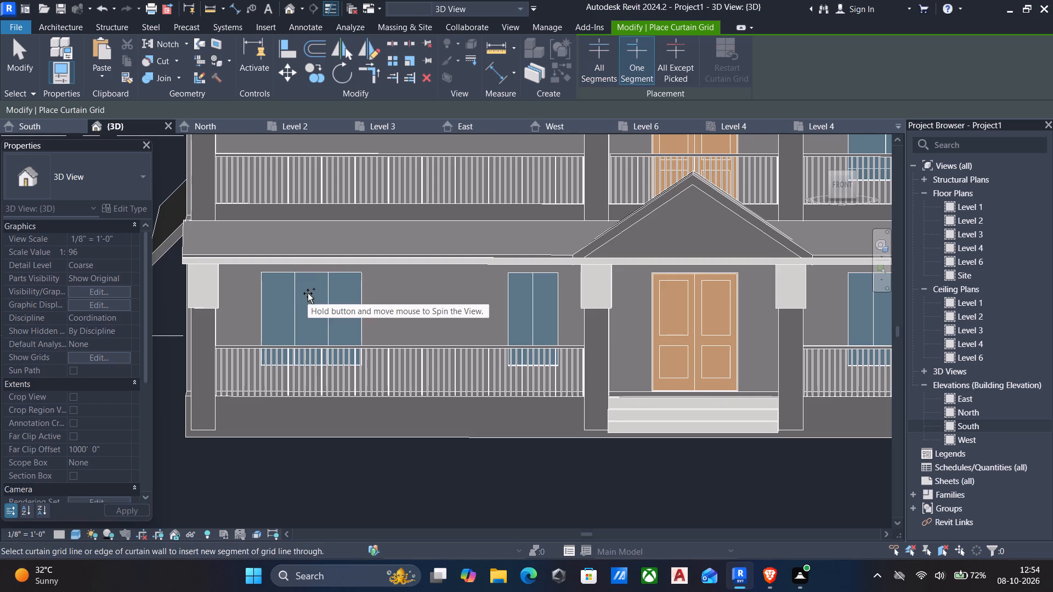
left_click(598, 55)
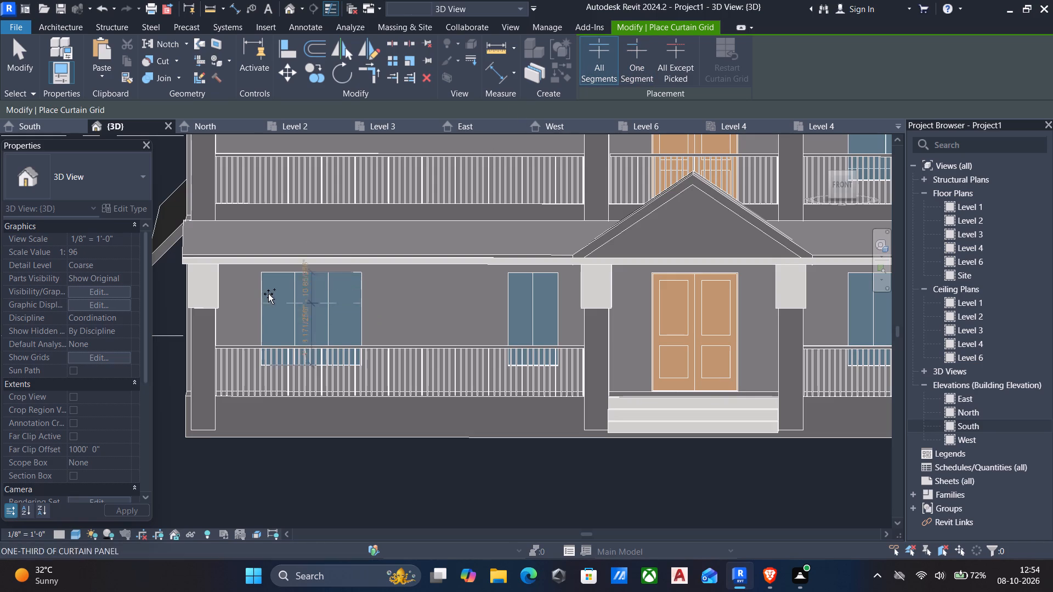
scroll(263, 288, "up", 3)
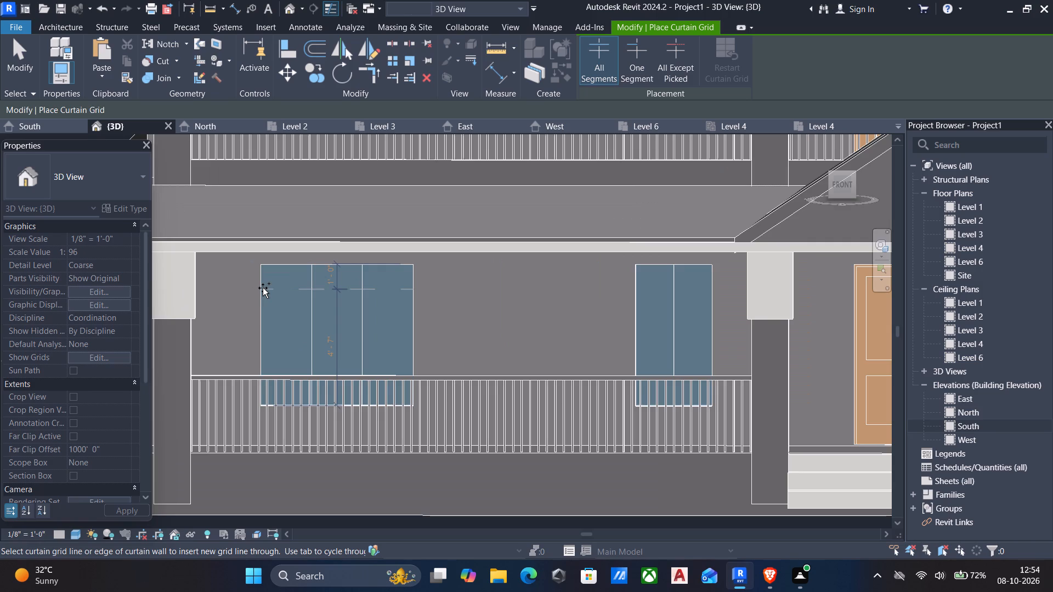
scroll(263, 288, "up", 3)
left_click(260, 300)
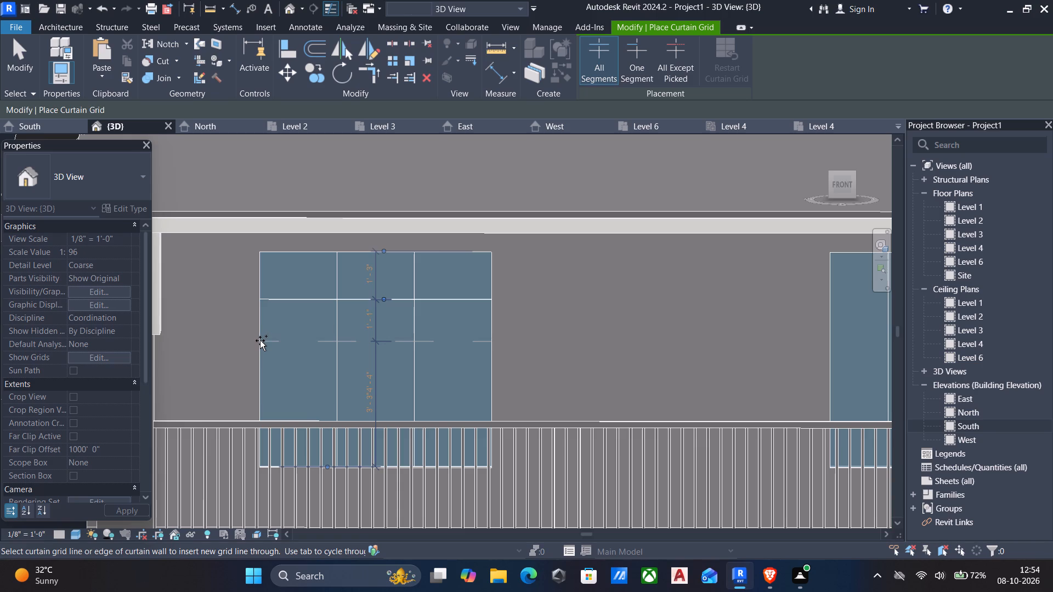
Add a second horizontal grid line across the west three-panel window, 1' 3" below the first one.
scroll(259, 344, "up", 1)
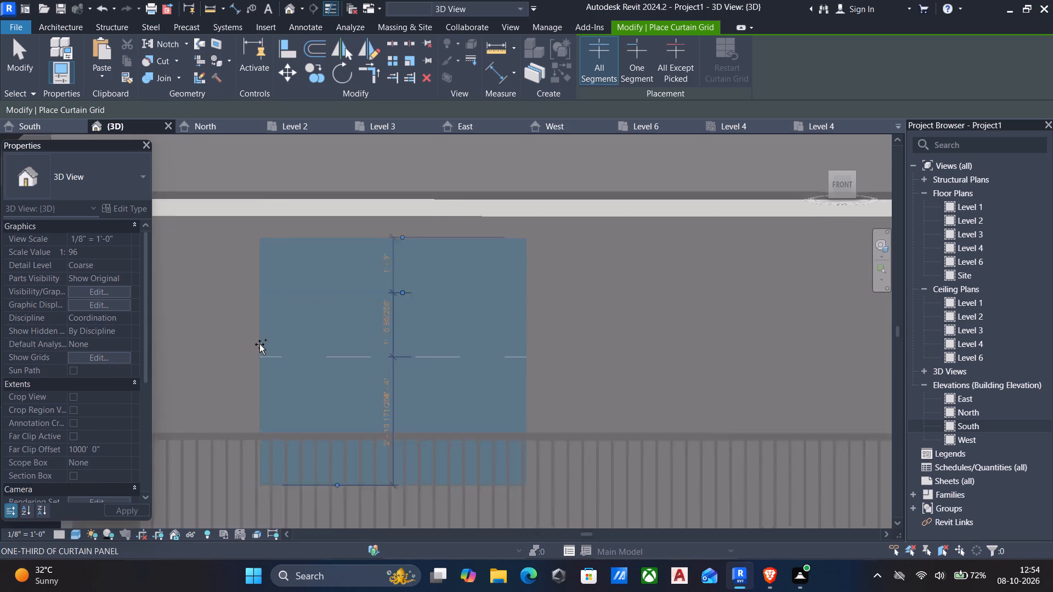
scroll(259, 344, "up", 3)
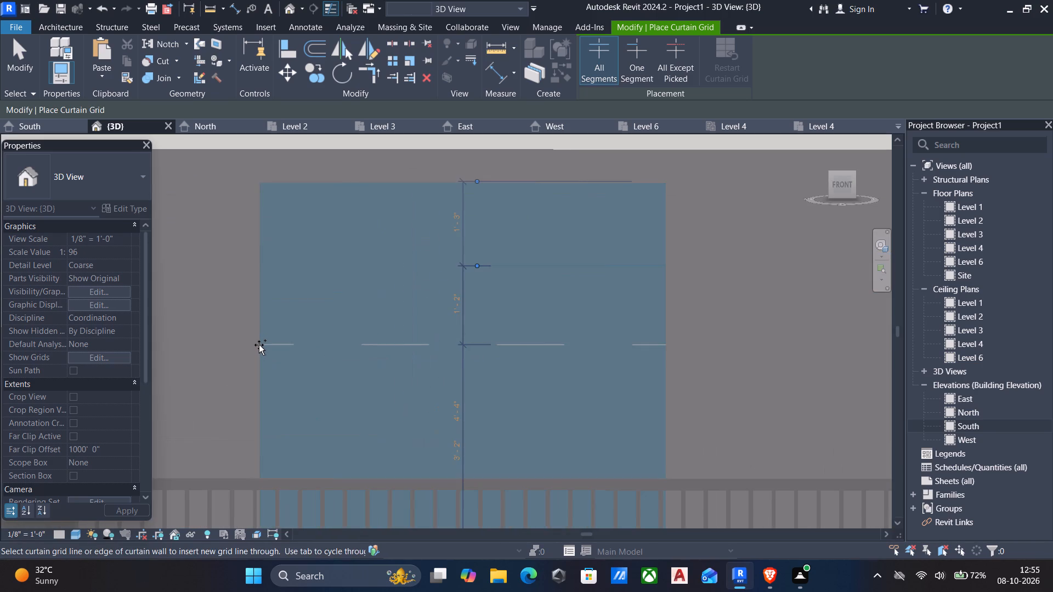
left_click(259, 349)
Add a third horizontal curtain grid line across the west three-panel ground-floor window, 1' 3" below the second one.
scroll(258, 350, "down", 4)
middle_click_drag(257, 352, 263, 335)
scroll(279, 354, "up", 2)
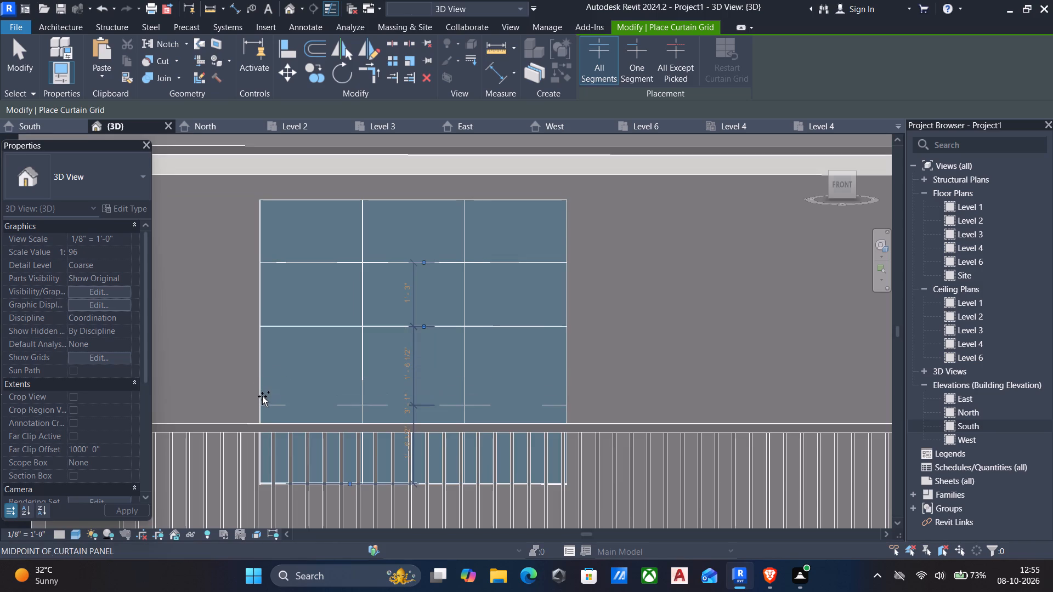
scroll(263, 378, "up", 3)
scroll(263, 377, "down", 1)
middle_click_drag(263, 374, 262, 341)
scroll(262, 346, "up", 1)
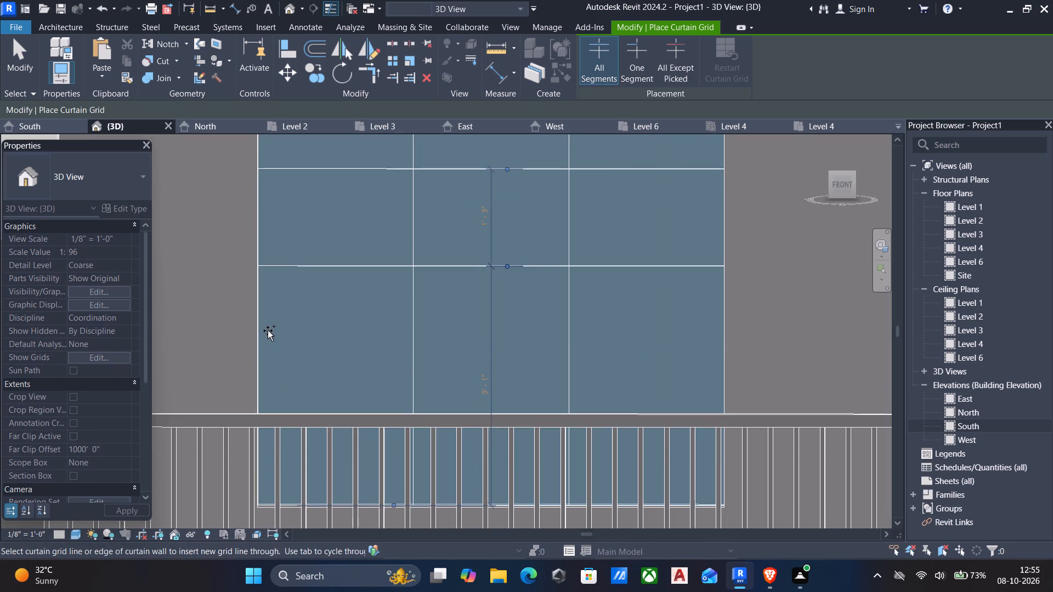
middle_click_drag(267, 333, 261, 267)
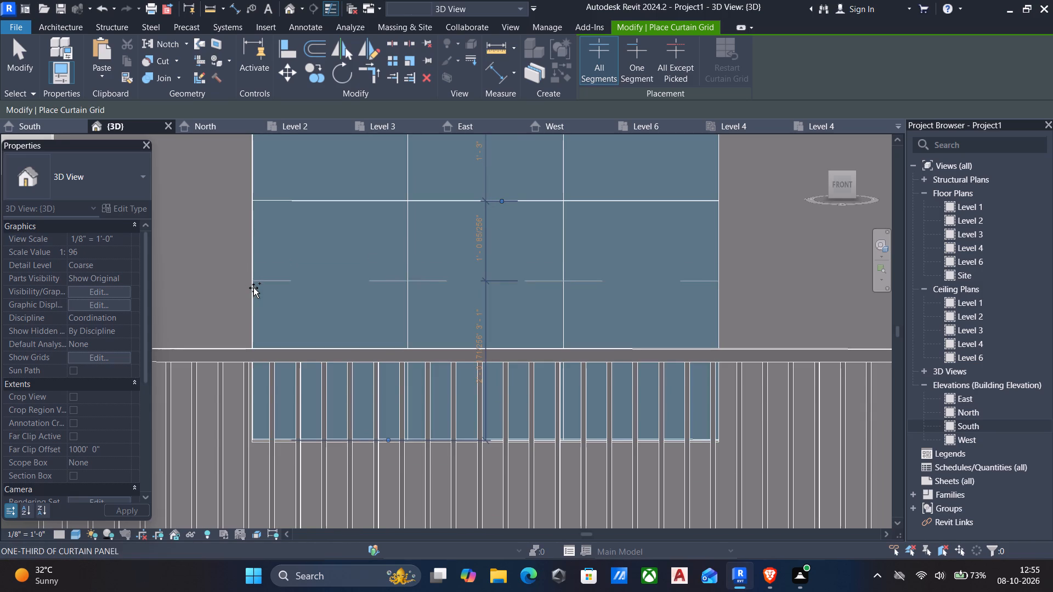
scroll(253, 288, "up", 2)
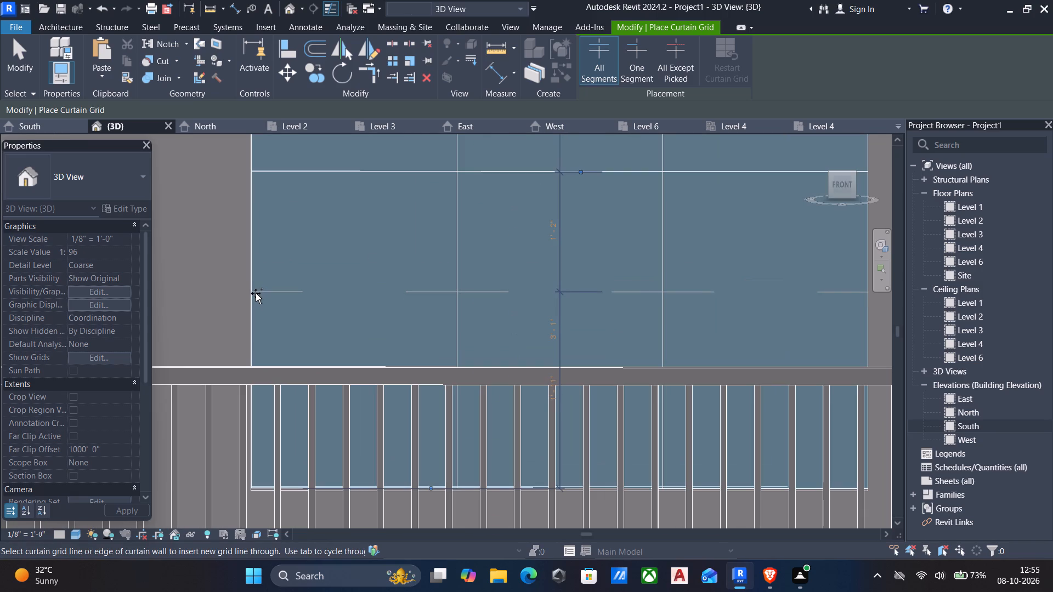
scroll(256, 293, "up", 4)
scroll(257, 299, "down", 2)
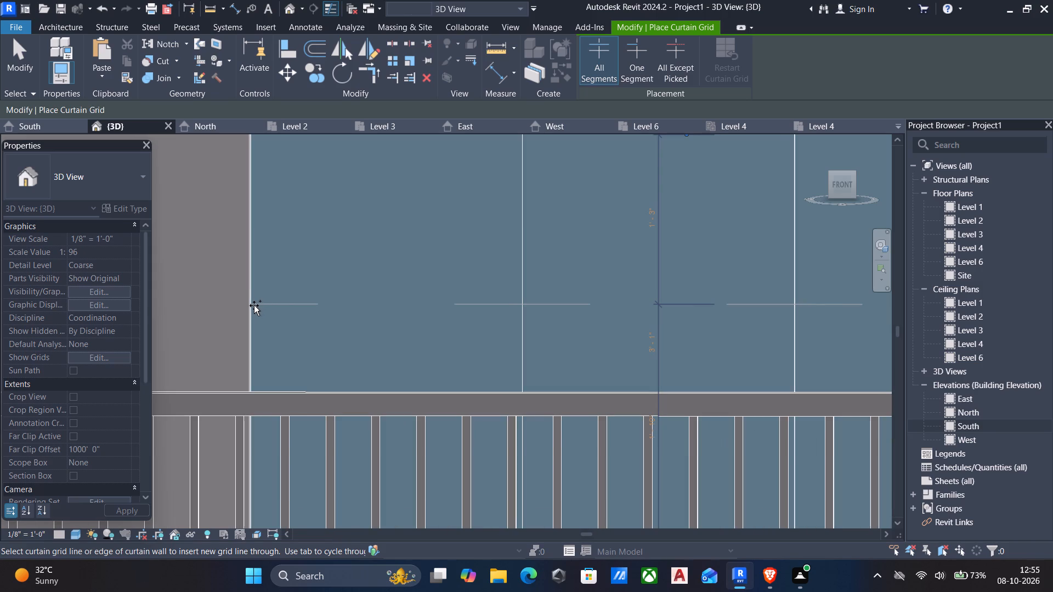
left_click(254, 305)
Add a horizontal curtain grid line across the narrow ground-floor window west of the entrance, 1' 3" below its top edge.
scroll(258, 311, "down", 10)
scroll(370, 311, "down", 2)
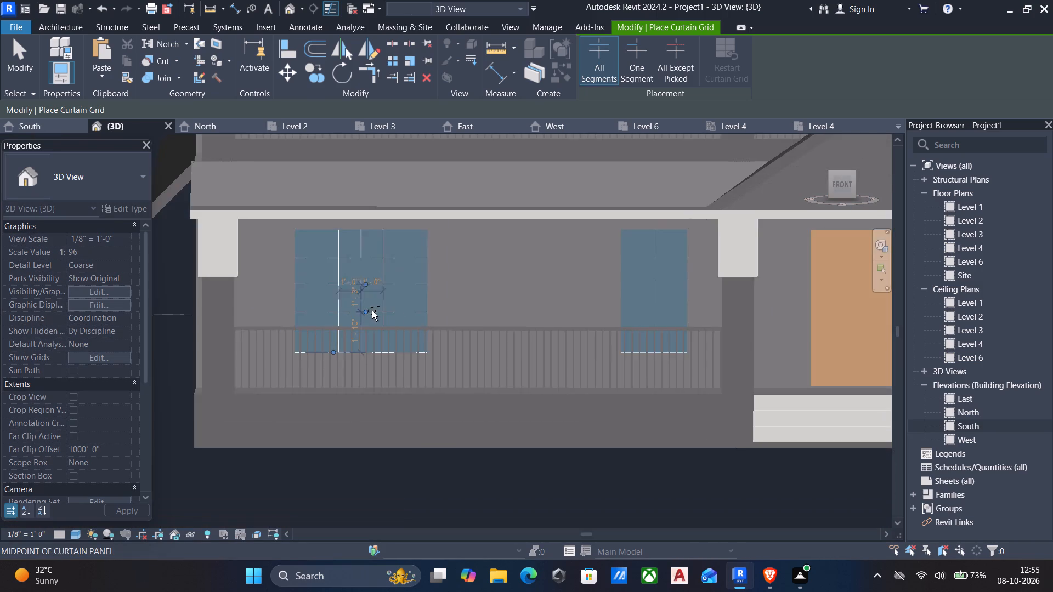
scroll(372, 311, "down", 2)
middle_click_drag(465, 312, 358, 316)
scroll(512, 289, "down", 1)
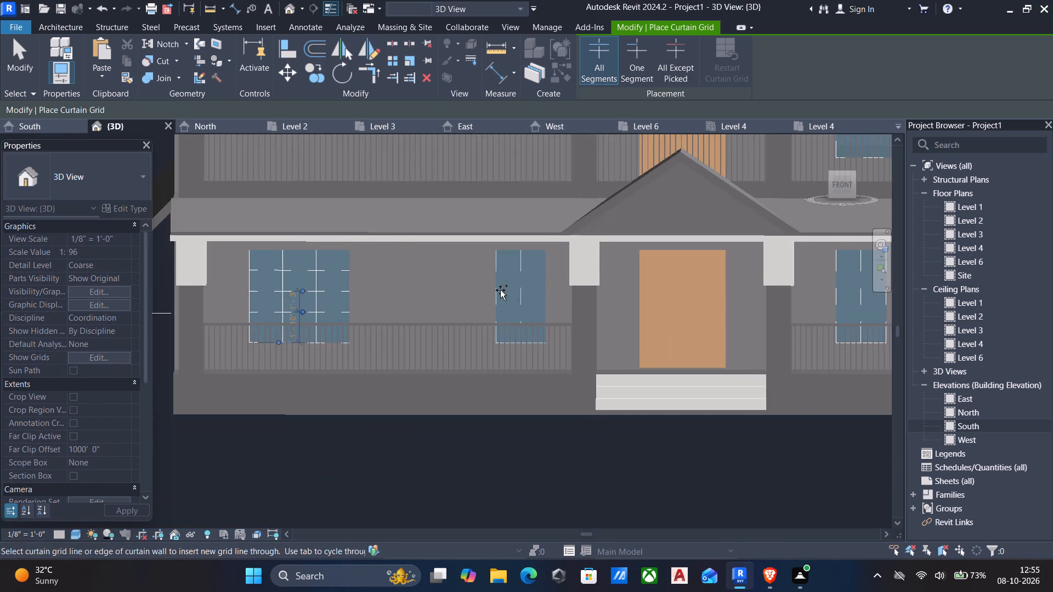
middle_click_drag(496, 291, 423, 287)
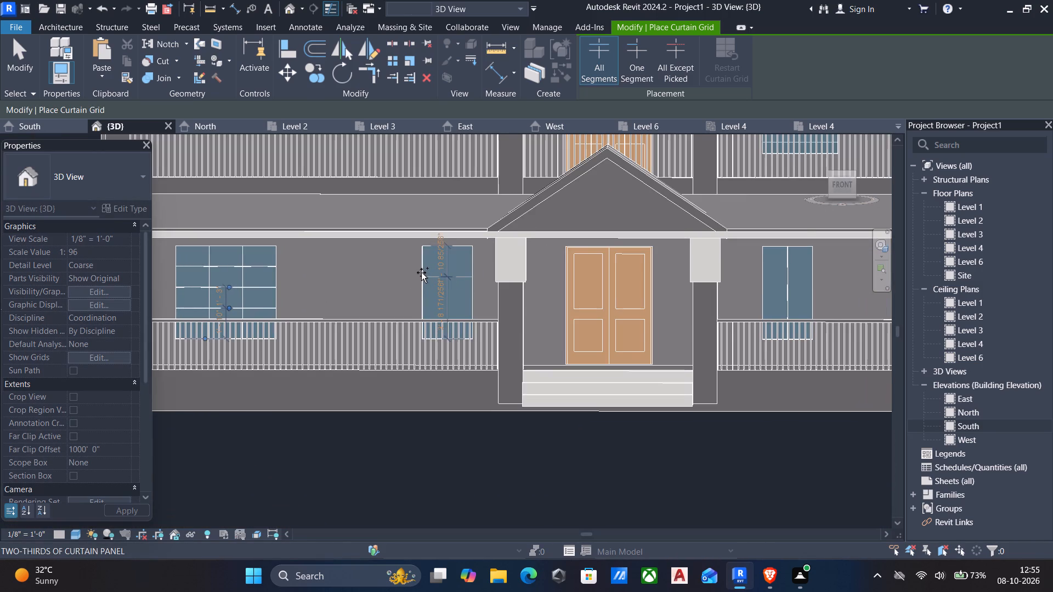
scroll(421, 272, "up", 3)
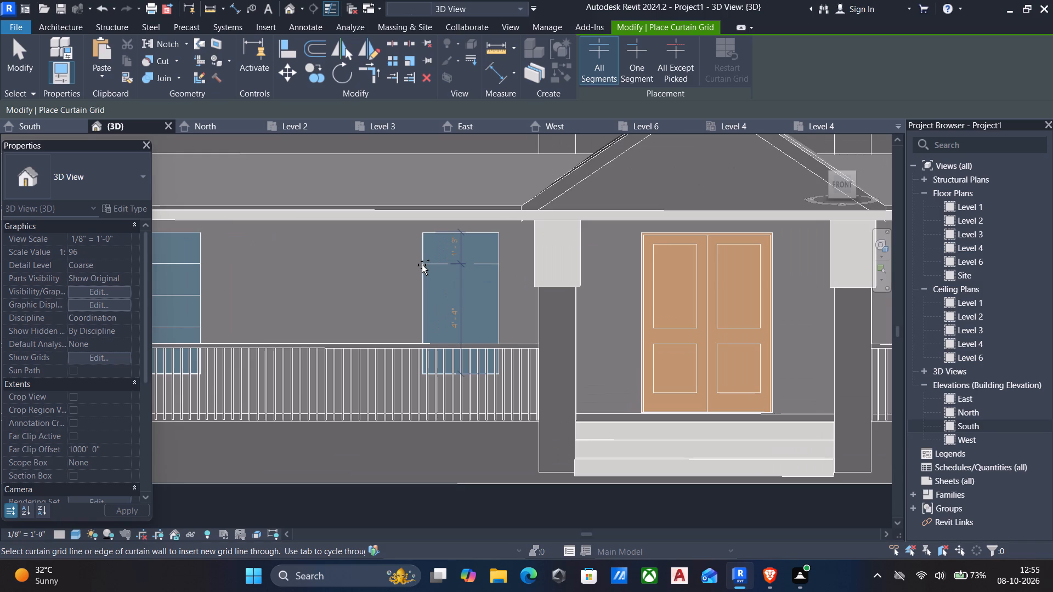
left_click(422, 264)
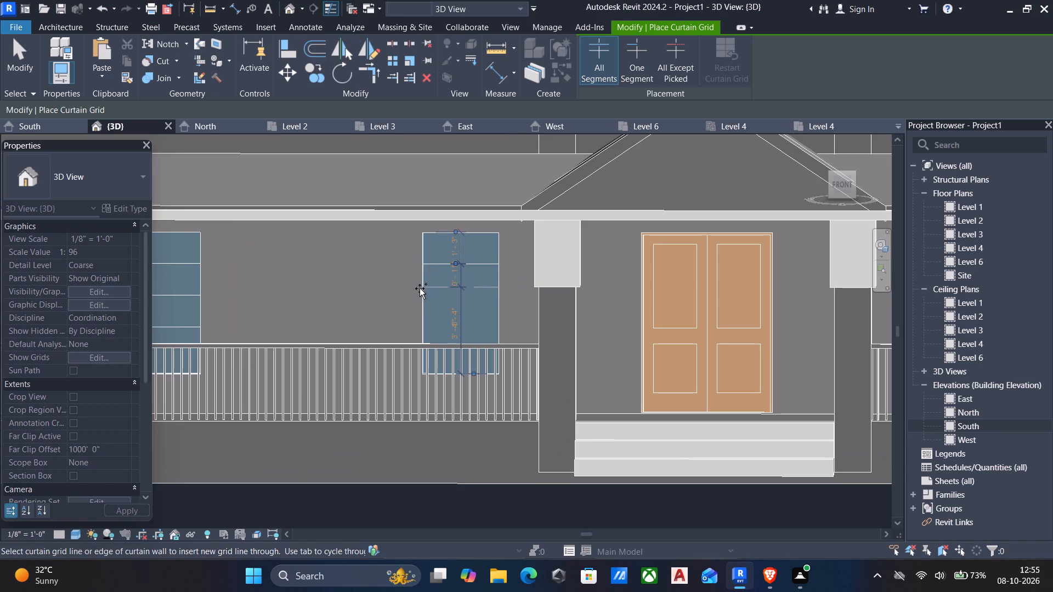
Add a second horizontal grid line across the narrow window west of the entrance, 1' 3" below the first one.
scroll(421, 295, "up", 7)
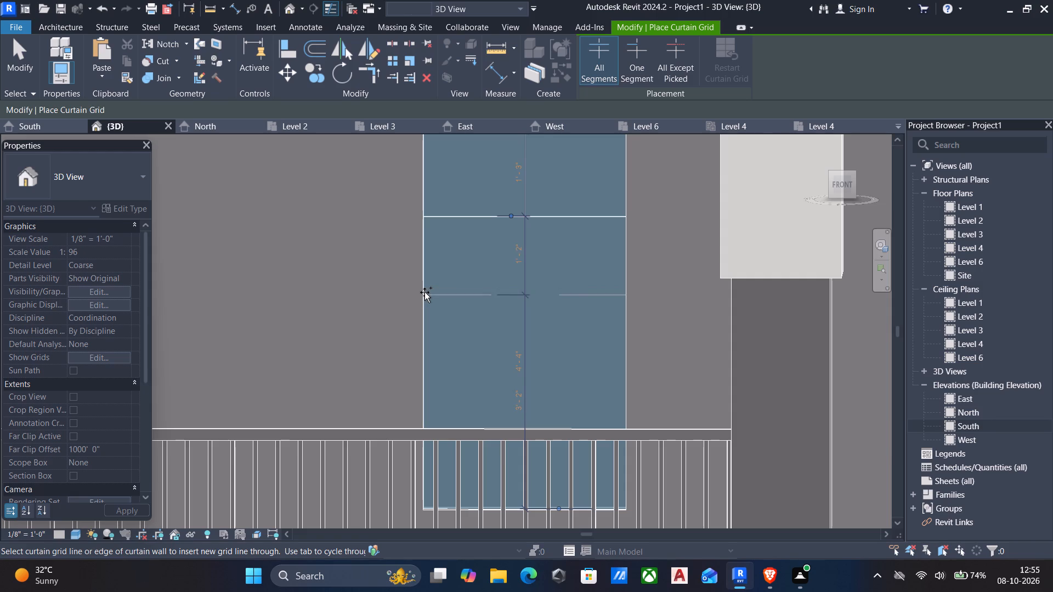
scroll(424, 292, "up", 3)
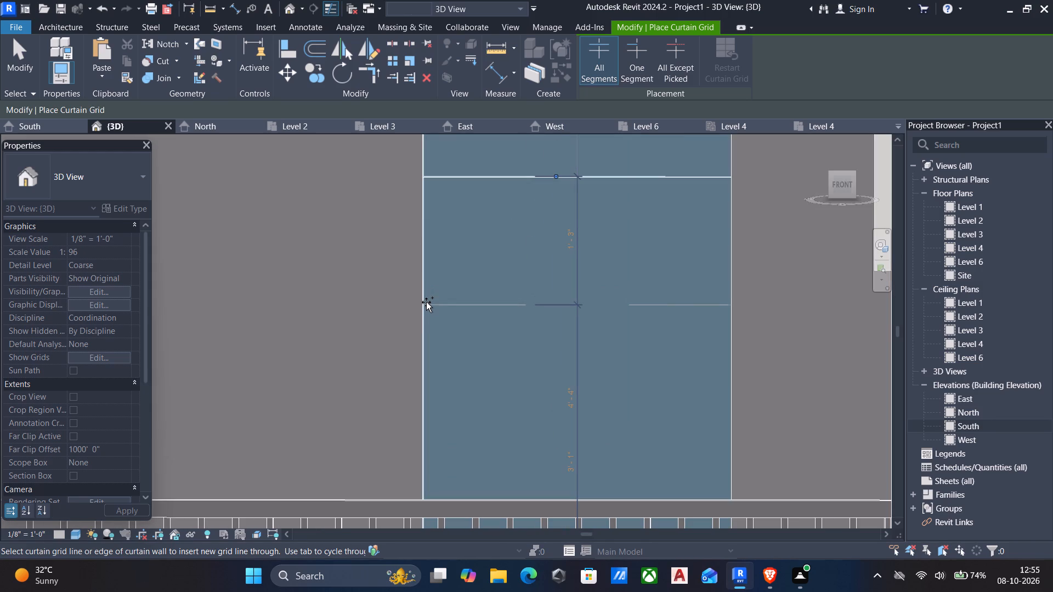
left_click(426, 302)
Add a third horizontal grid line across the narrow window west of the entrance, about 1' 3" below the second one.
scroll(427, 306, "down", 4)
middle_click_drag(428, 313, 417, 291)
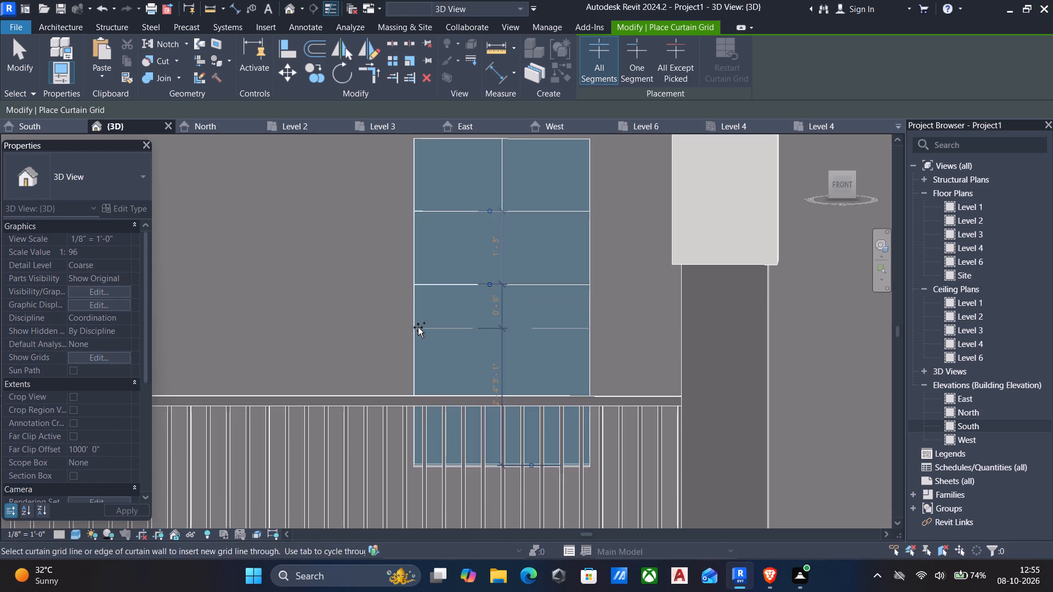
scroll(412, 332, "up", 4)
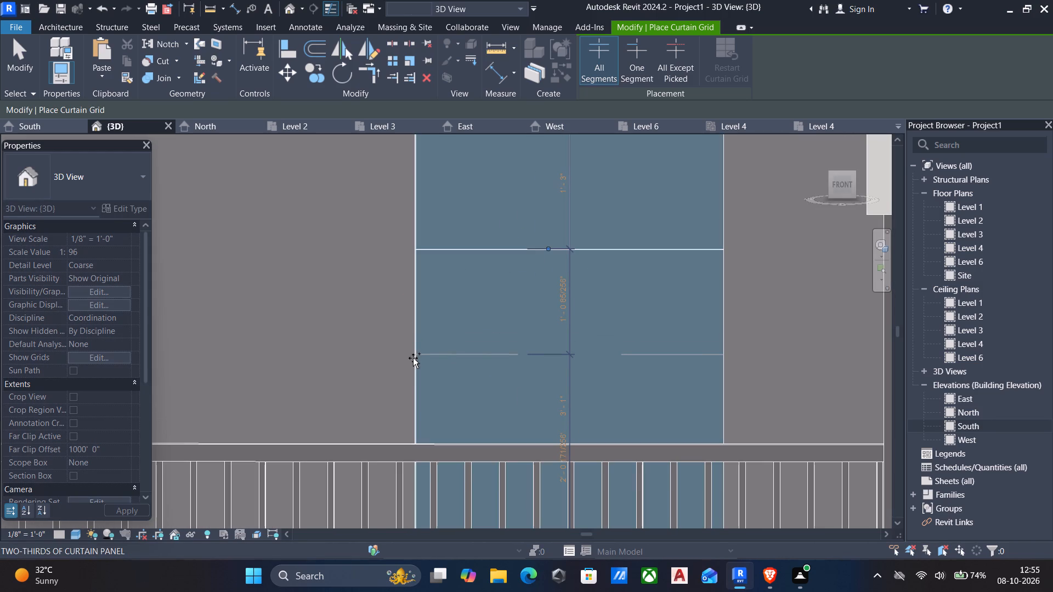
scroll(414, 362, "up", 3)
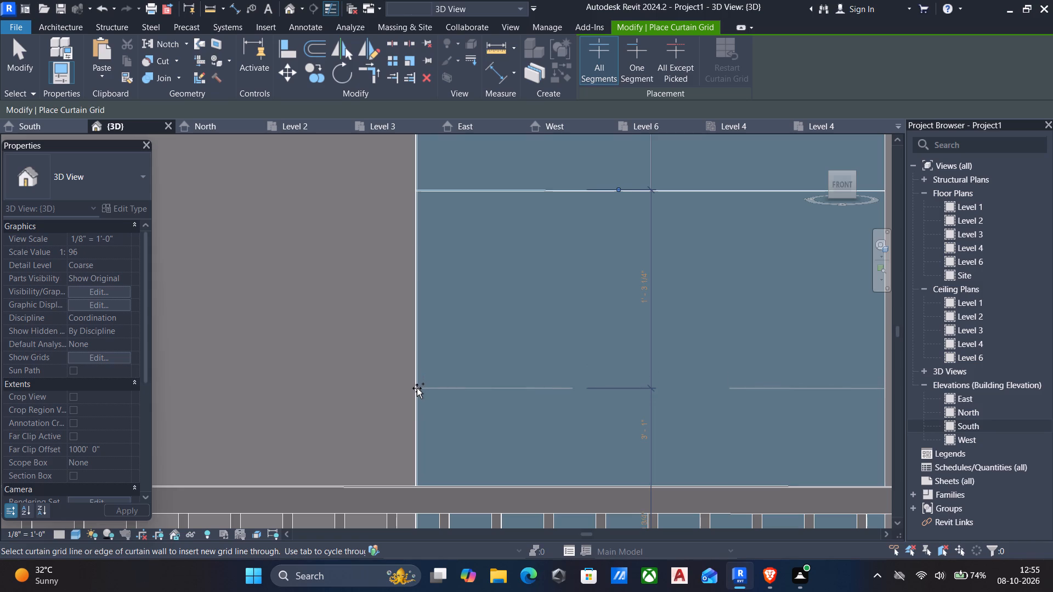
left_click(418, 383)
Add a horizontal curtain grid line across the narrow ground-floor window east of the entrance, 1' 3" below its top edge.
scroll(431, 383, "down", 5)
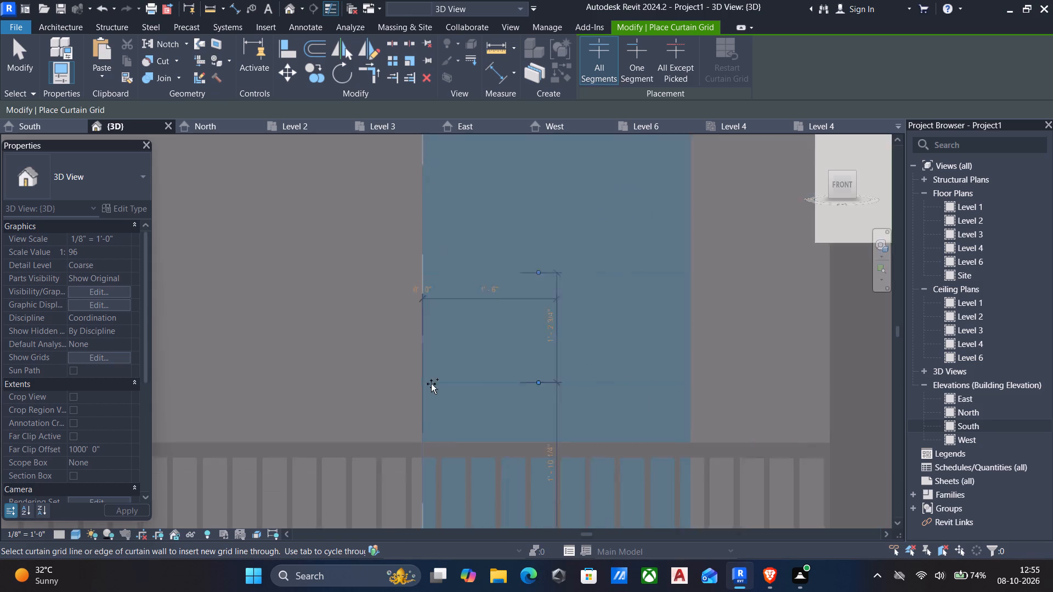
middle_click_drag(431, 384, 353, 366)
scroll(353, 366, "up", 1)
scroll(384, 370, "down", 5)
scroll(502, 367, "down", 3)
middle_click_drag(502, 367, 403, 360)
scroll(626, 344, "down", 2)
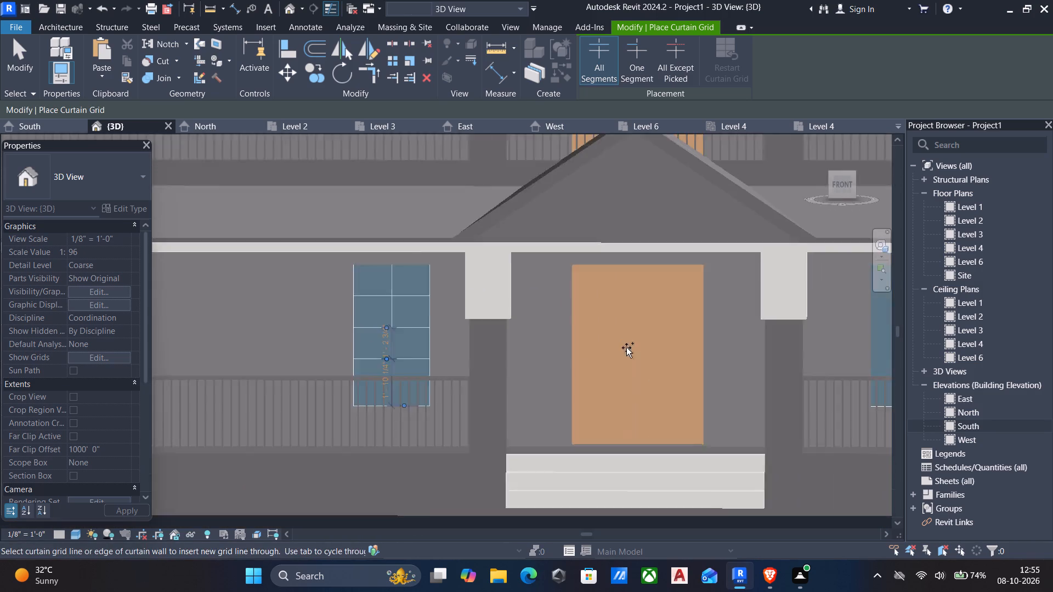
scroll(626, 348, "down", 2)
middle_click_drag(676, 360, 254, 297)
scroll(475, 268, "up", 6)
scroll(459, 277, "down", 3)
middle_click_drag(480, 283, 562, 314)
scroll(349, 272, "up", 2)
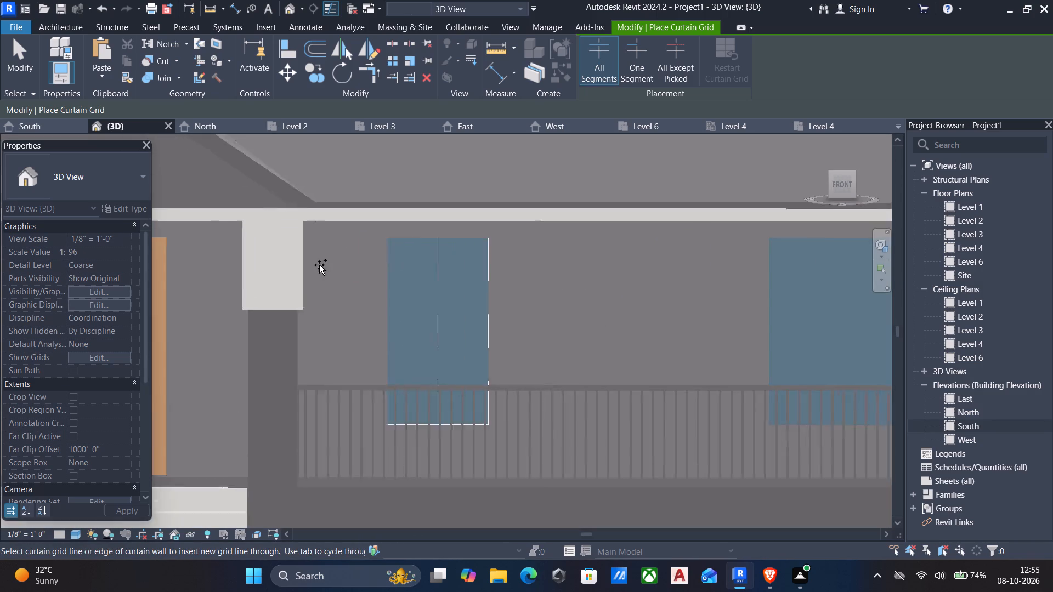
scroll(319, 265, "up", 1)
scroll(406, 273, "up", 5)
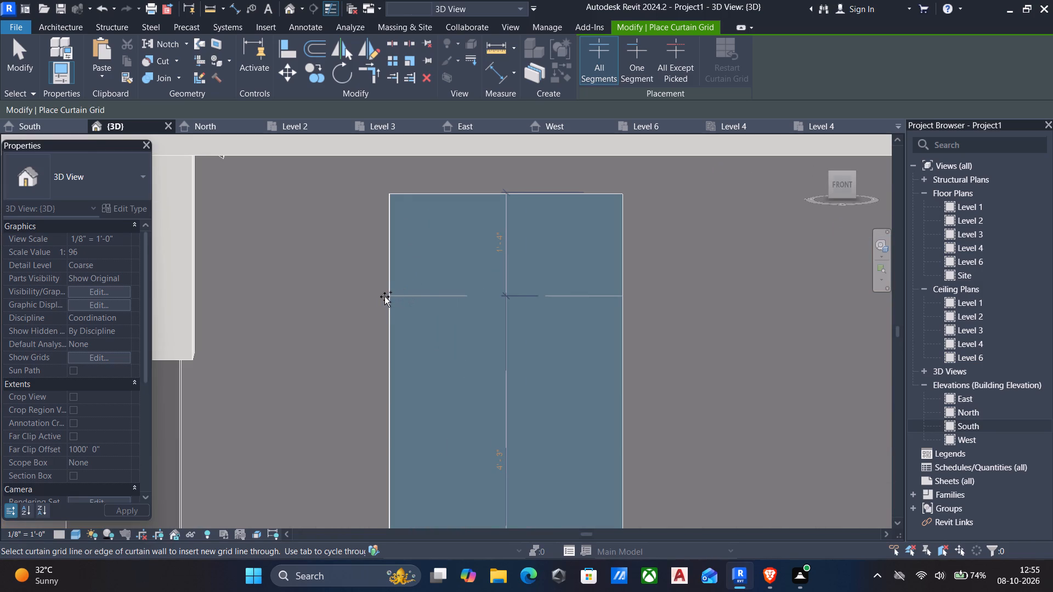
scroll(387, 295, "up", 5)
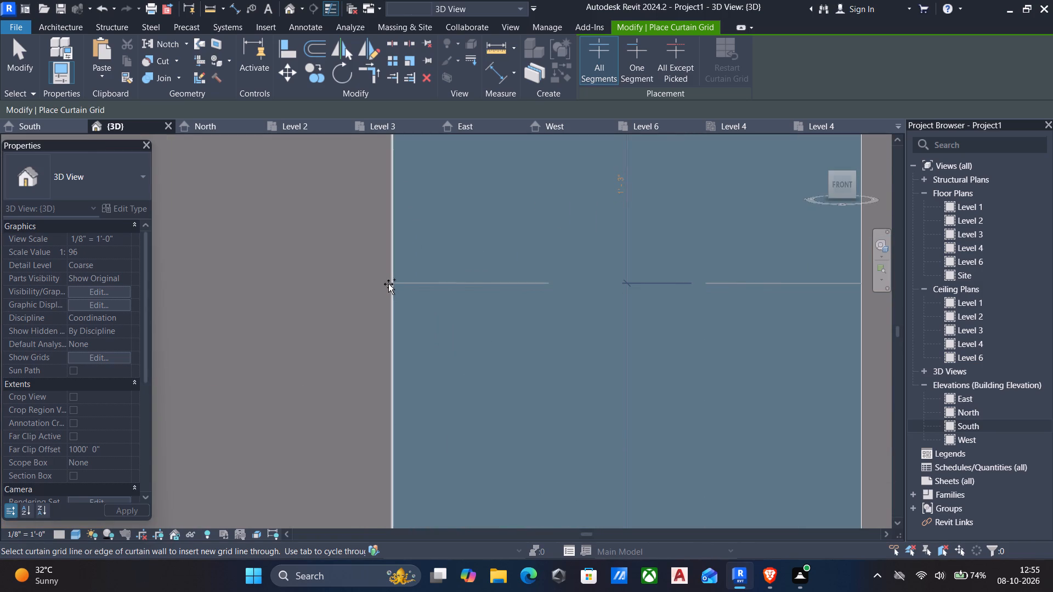
left_click(388, 284)
Add two more horizontal grid lines below the first across the narrow window east of the entrance, spaced 1' 3" apart.
scroll(388, 306, "down", 5)
middle_click_drag(395, 328, 407, 237)
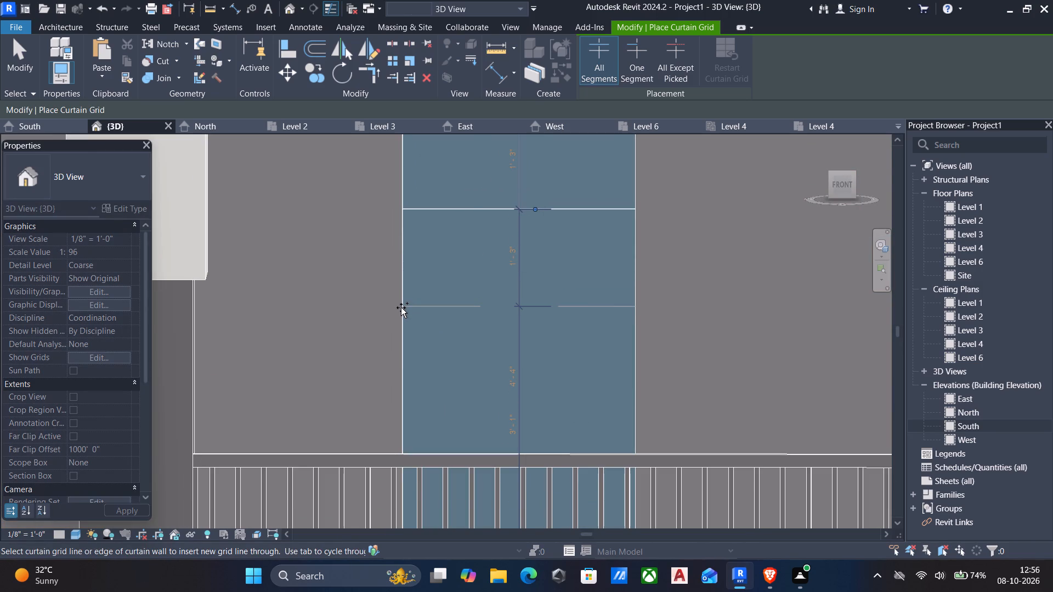
left_click(401, 308)
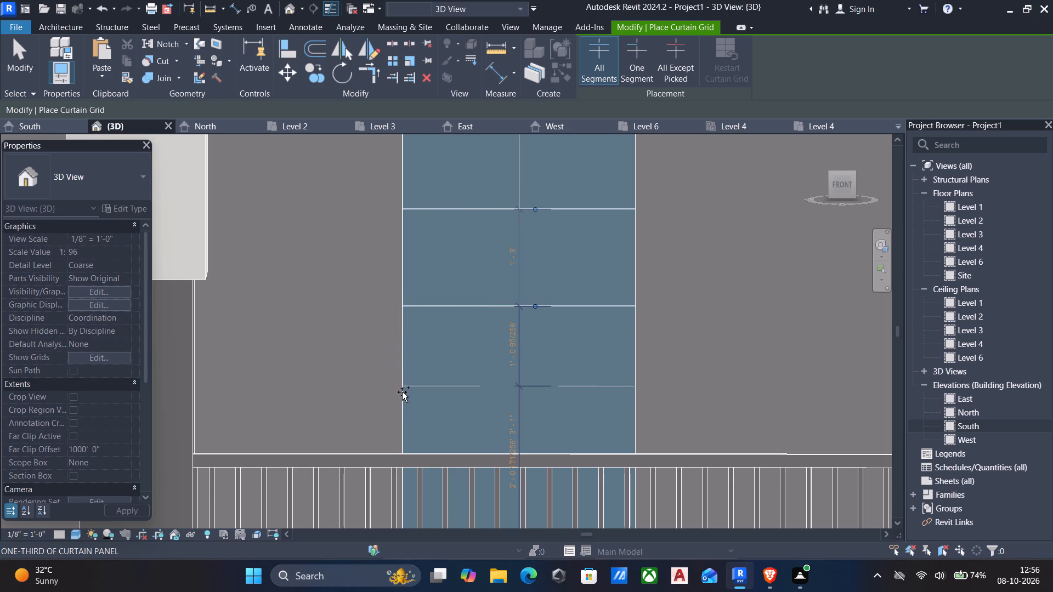
left_click(402, 405)
Add a horizontal curtain grid line across all segments of the east three-panel ground-floor window, 1' 3" below its top edge.
scroll(412, 388, "down", 6)
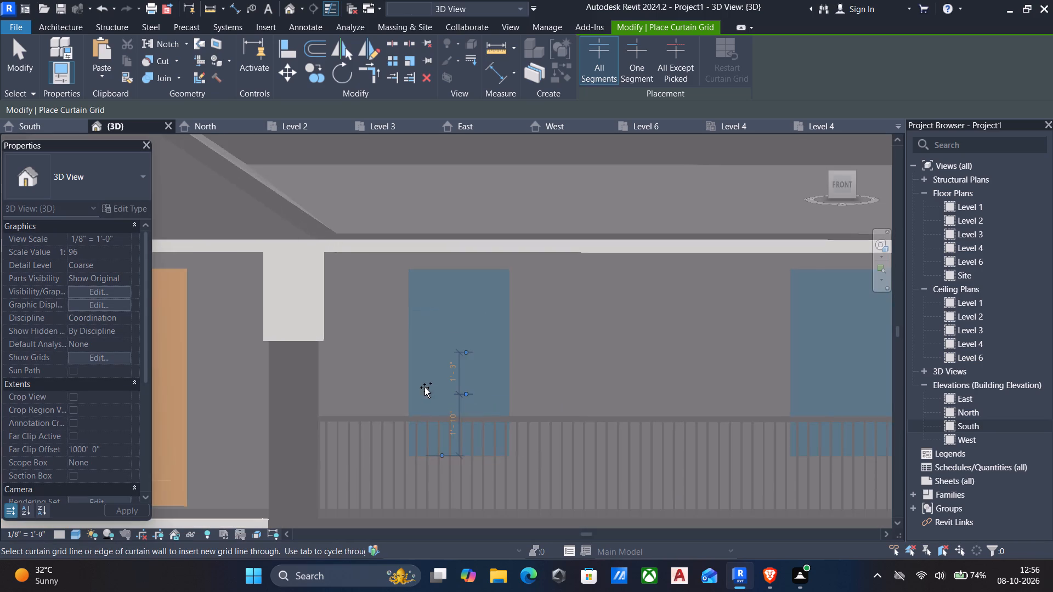
scroll(431, 385, "down", 4)
middle_click_drag(415, 392, 330, 394)
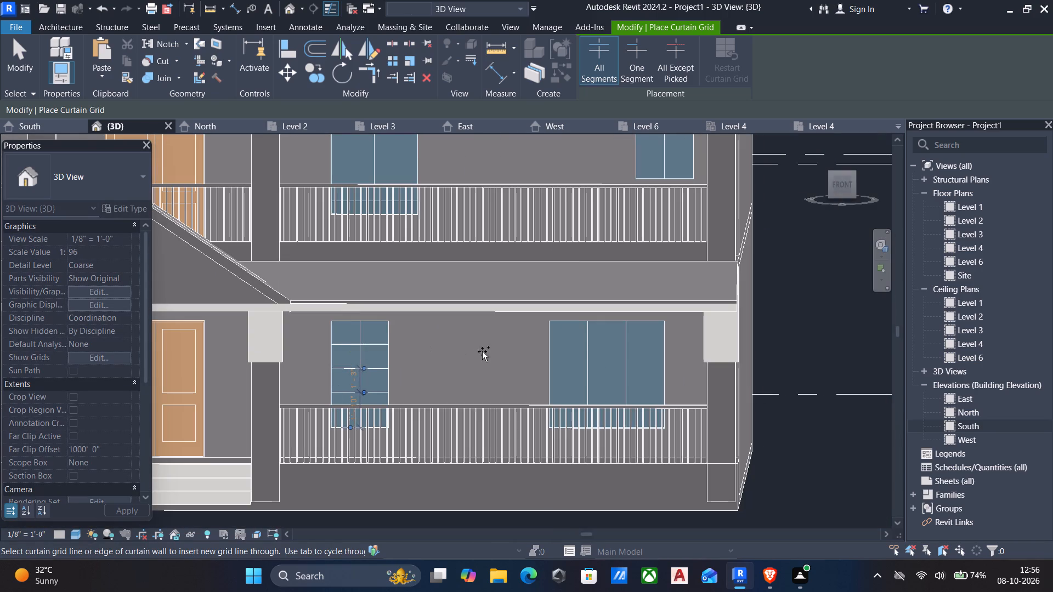
scroll(547, 348, "up", 5)
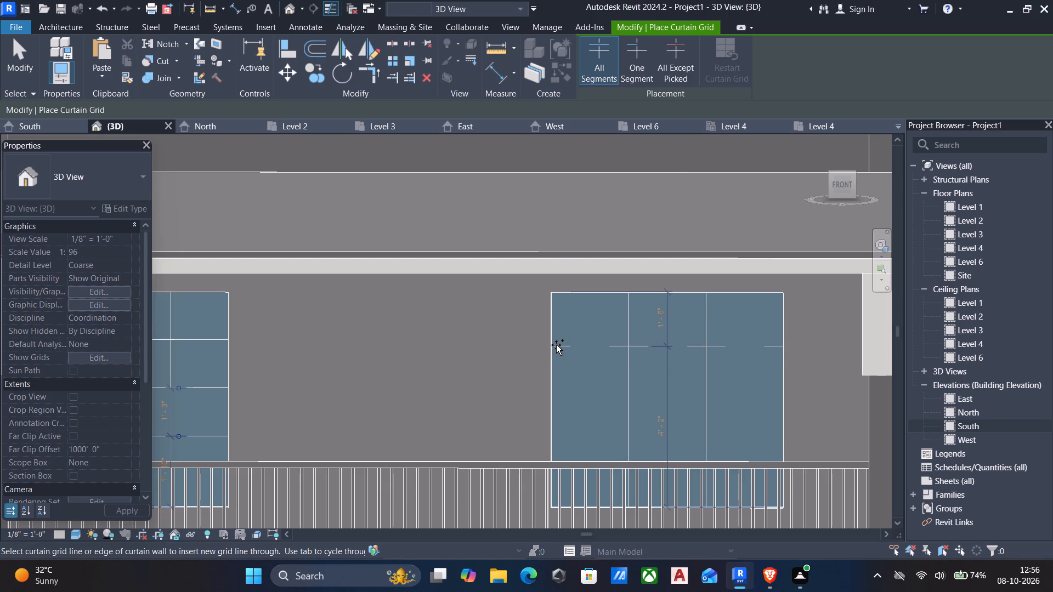
scroll(556, 345, "up", 4)
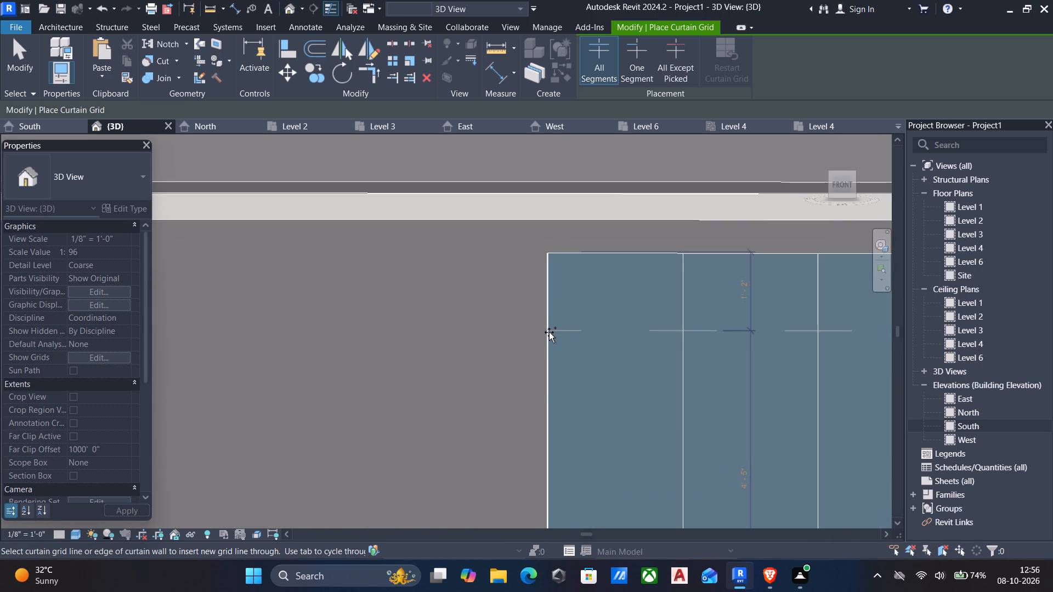
left_click(549, 337)
Add a second horizontal grid line across the east three-panel window, 1' 3" below the first one.
scroll(549, 340, "down", 5)
middle_click_drag(553, 350, 536, 328)
scroll(546, 348, "up", 2)
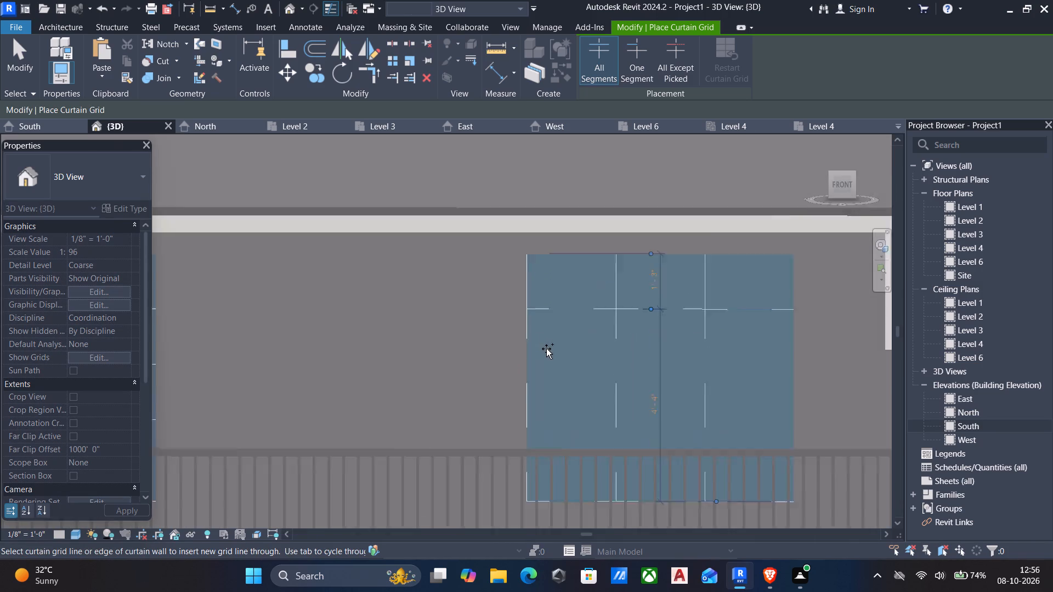
scroll(546, 349, "up", 2)
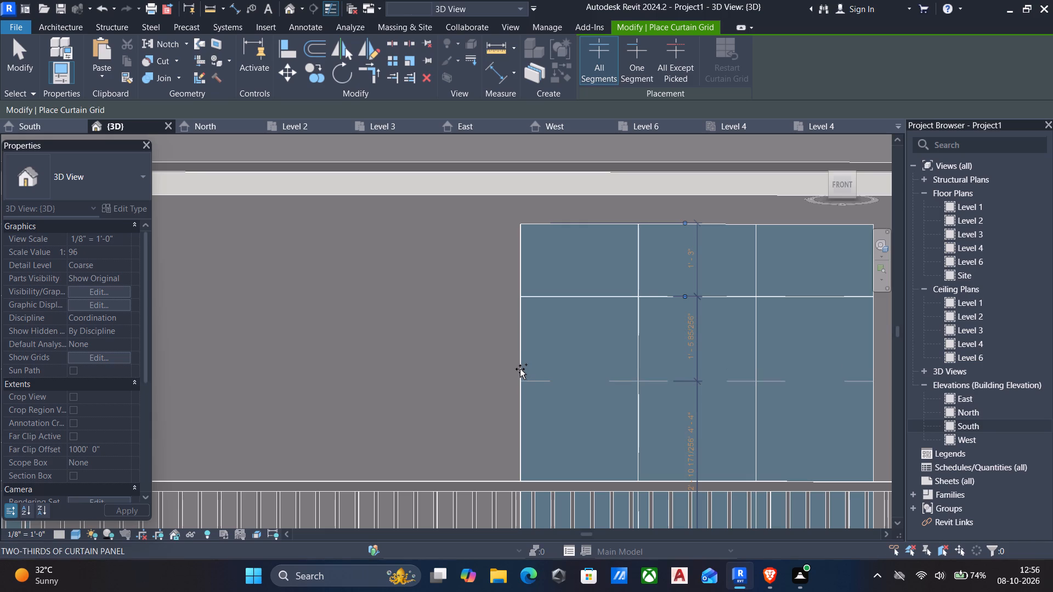
left_click(520, 369)
Add a third horizontal grid line across the east three-panel window, 1' 3" below the second one.
scroll(526, 379, "down", 4)
middle_click_drag(533, 383, 535, 345)
scroll(535, 346, "up", 6)
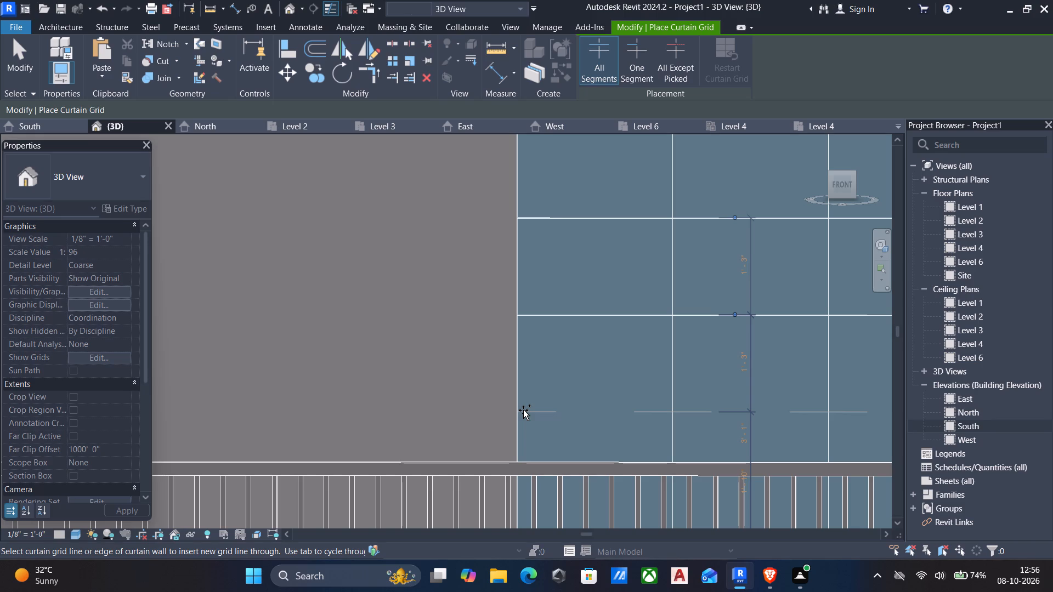
left_click(523, 410)
Add a horizontal curtain grid line across the two-panel upper-floor window just east of the balcony door, 1' 3" below its top edge.
scroll(509, 401, "down", 14)
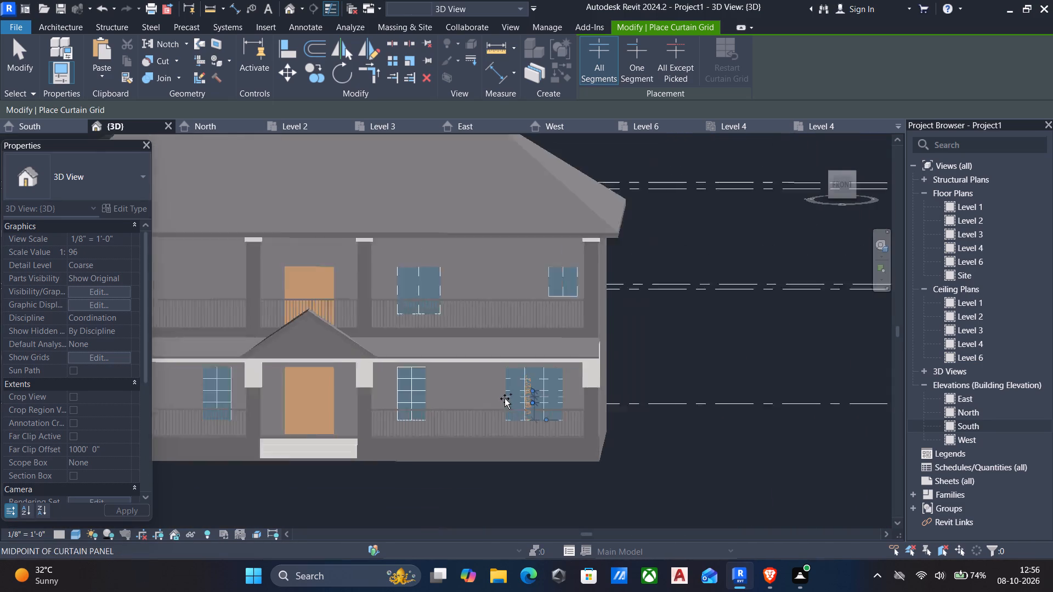
scroll(505, 399, "down", 3)
middle_click_drag(505, 399, 536, 449)
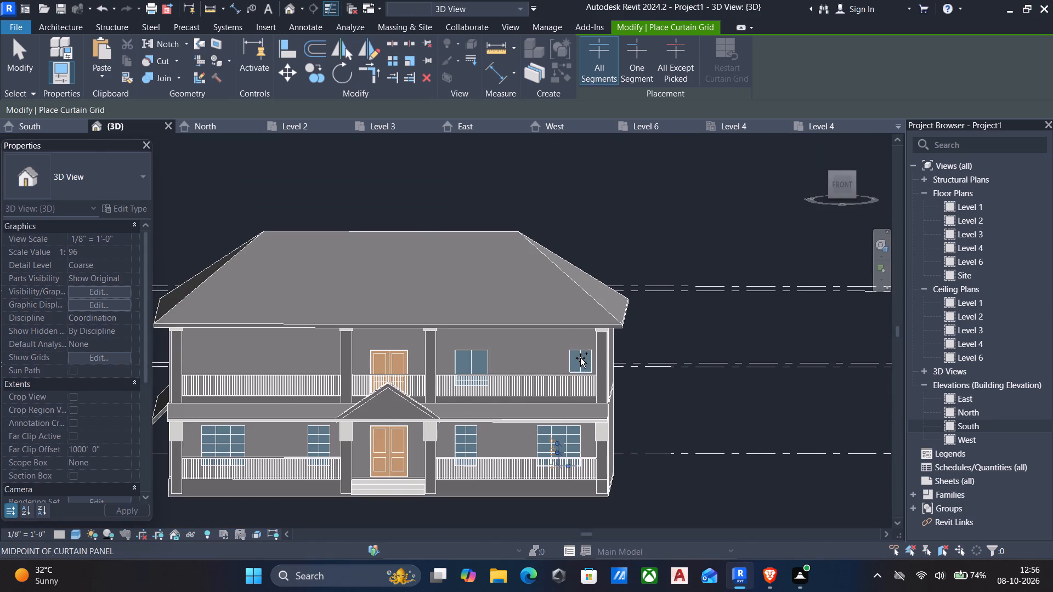
scroll(580, 358, "up", 5)
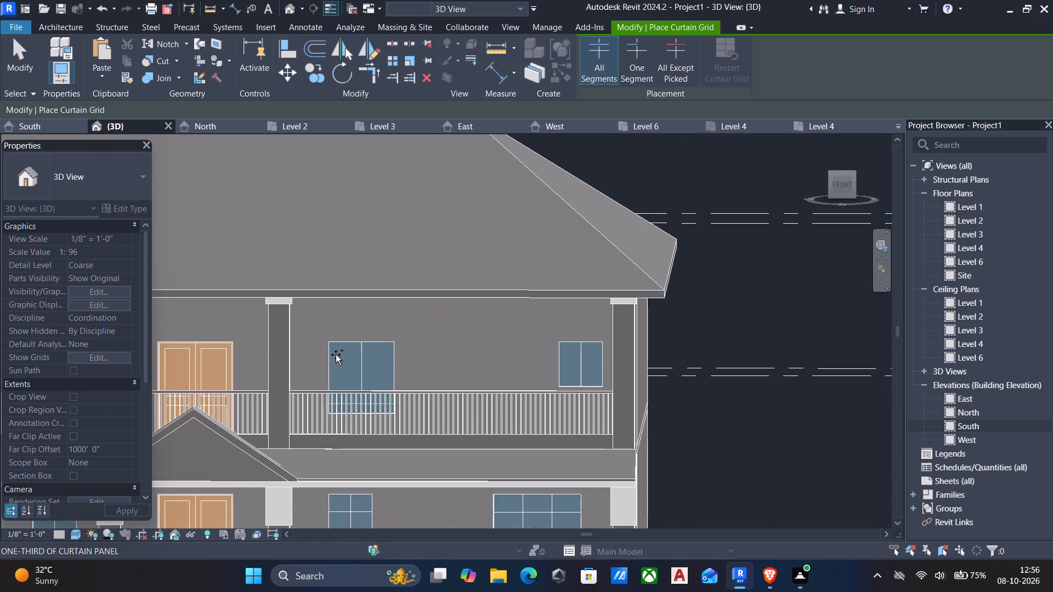
scroll(347, 363, "up", 6)
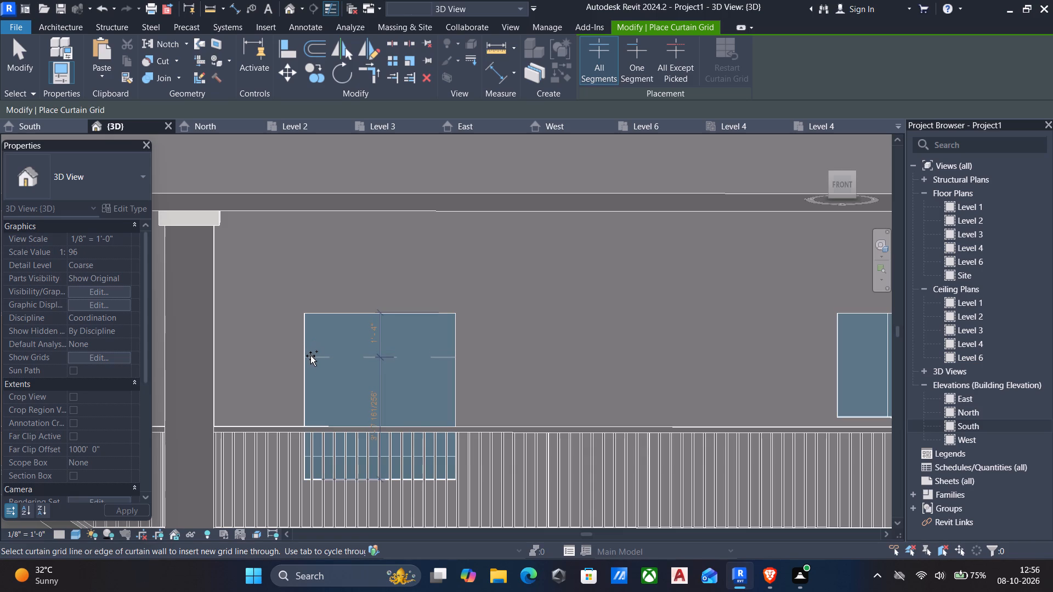
scroll(310, 356, "up", 4)
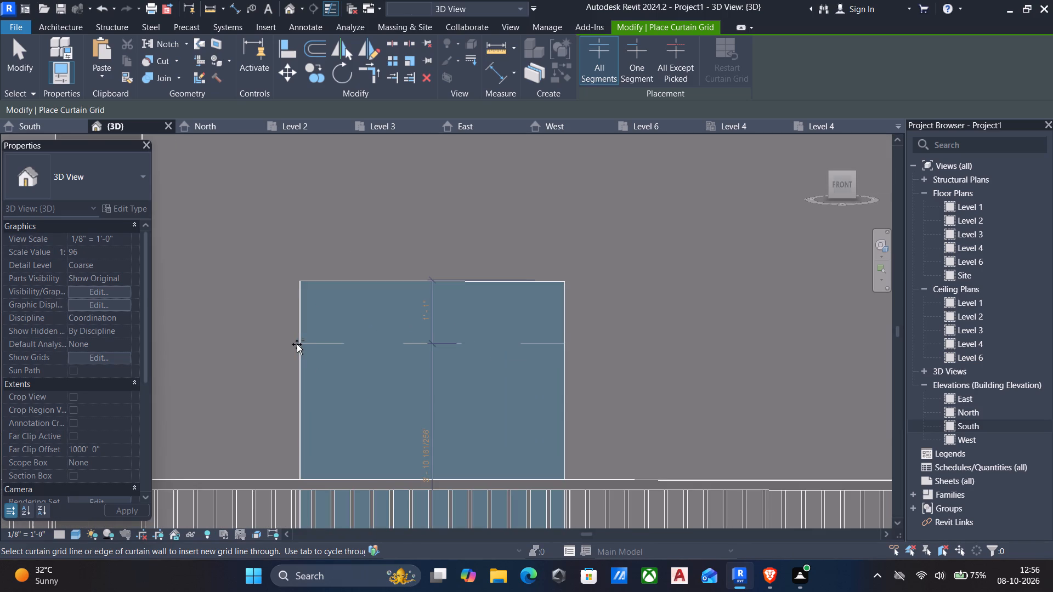
left_click(302, 351)
Add a second horizontal curtain grid line across the two-panel upper window east of the balcony door, about 1' 3 3/4" below the first.
scroll(301, 355, "down", 5)
middle_click_drag(326, 362, 352, 342)
scroll(344, 354, "up", 2)
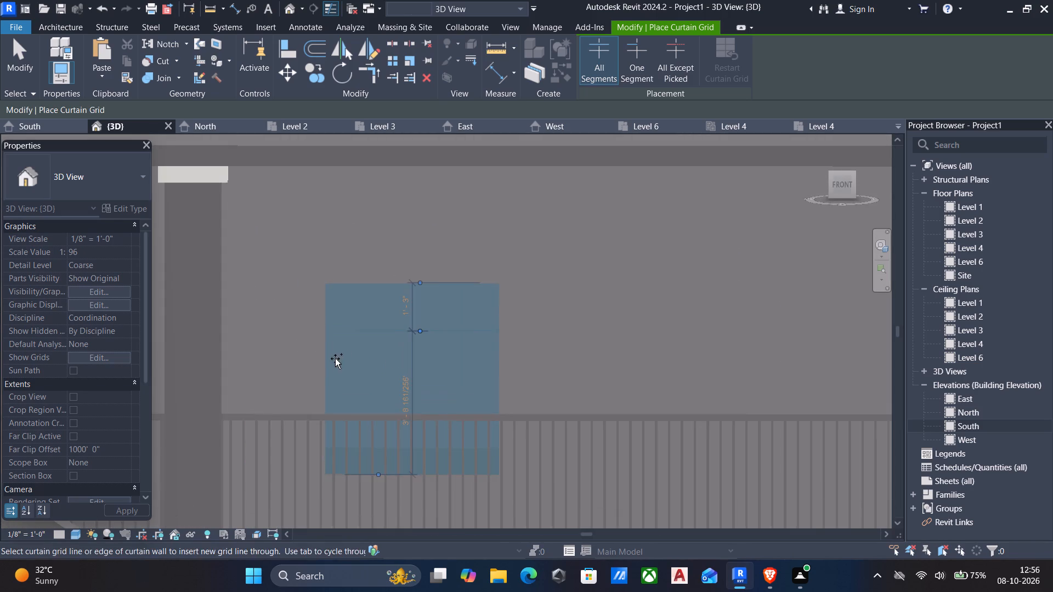
scroll(327, 380, "up", 5)
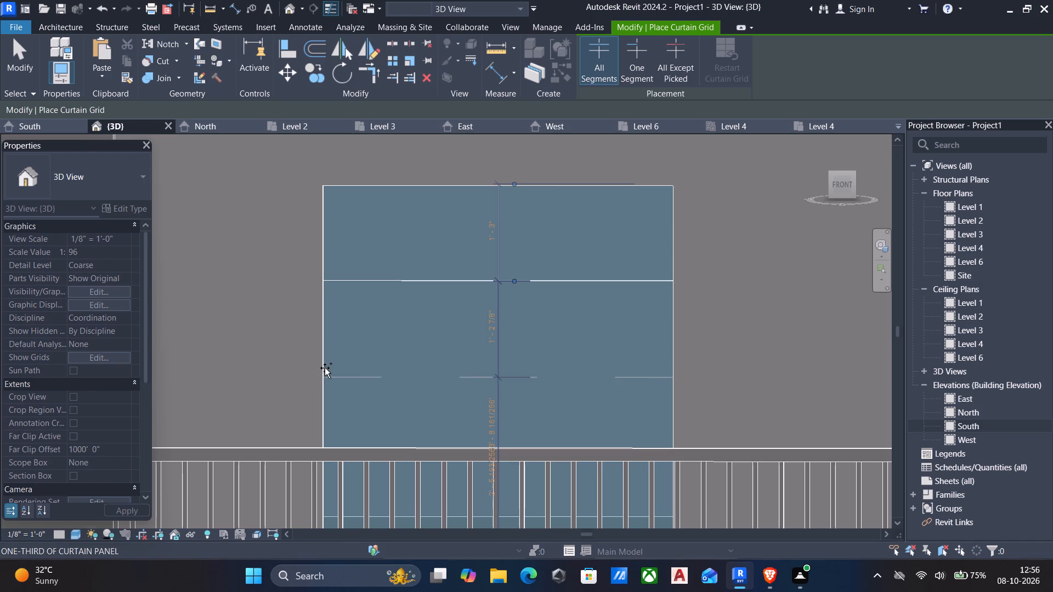
scroll(325, 368, "up", 3)
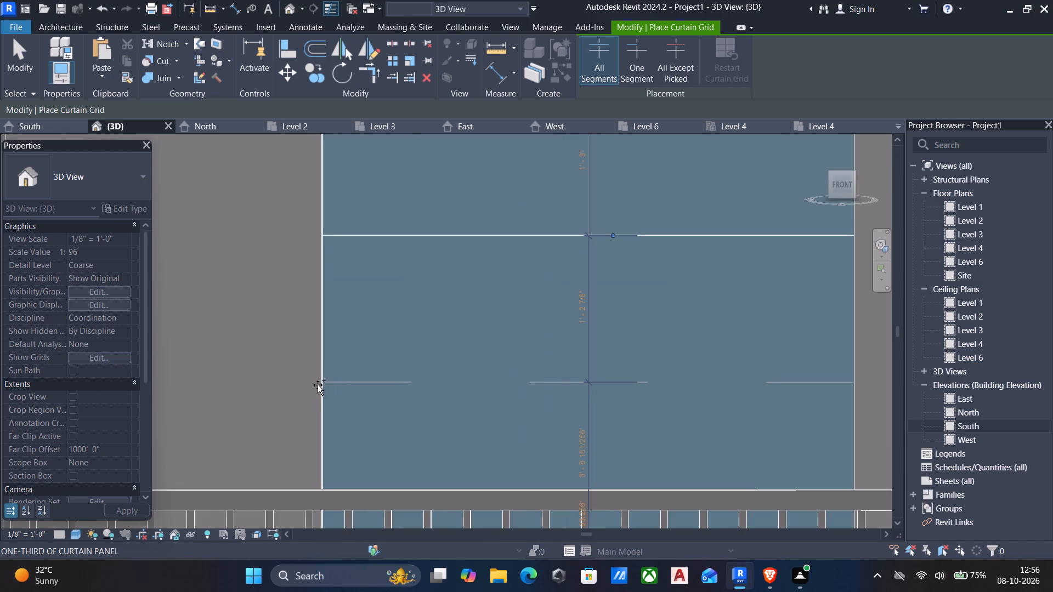
scroll(321, 371, "down", 5)
middle_click_drag(321, 372, 315, 365)
scroll(315, 365, "up", 5)
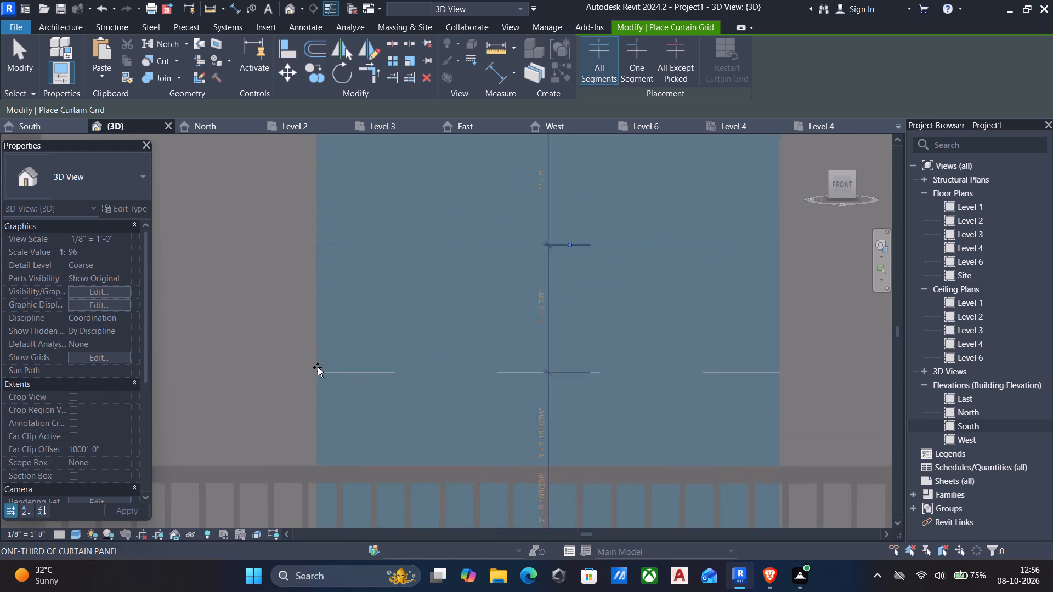
scroll(318, 367, "up", 1)
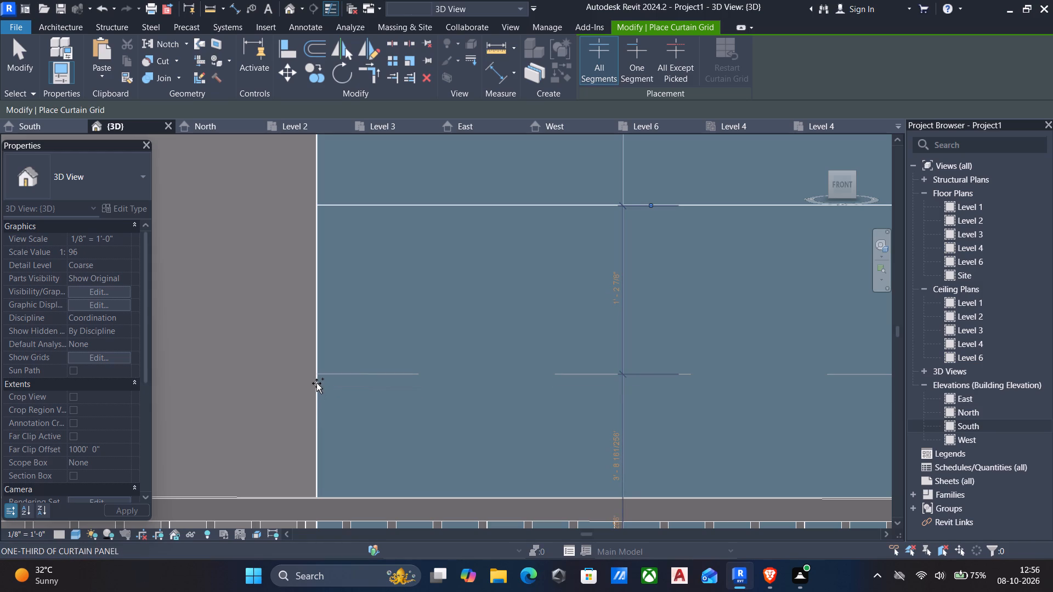
scroll(316, 383, "up", 4)
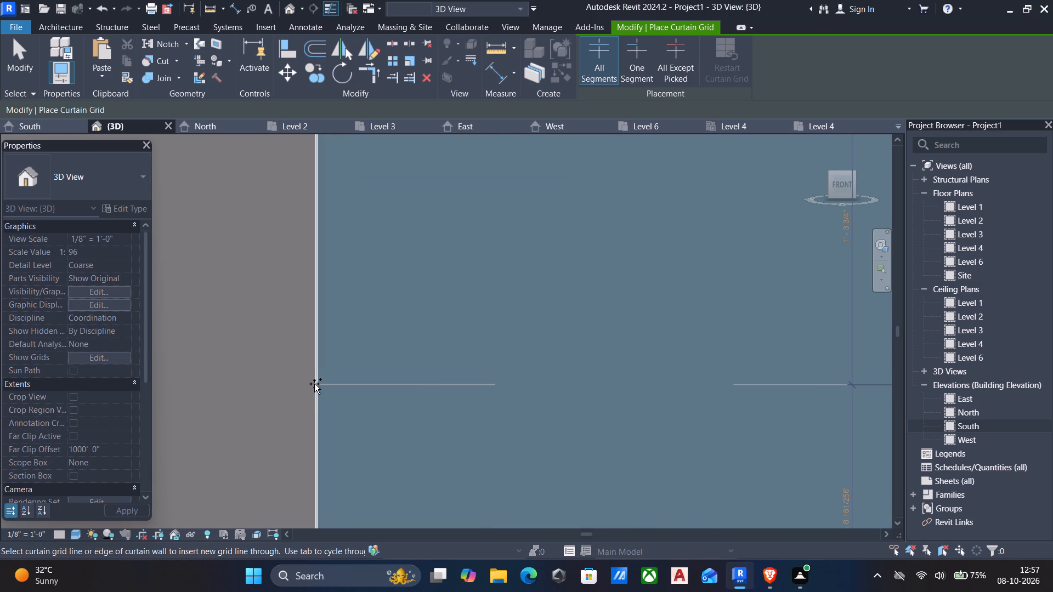
left_click(314, 384)
Add a third horizontal grid line across the same upper-floor window, about 0' 9 5/8" below the second one.
scroll(314, 395, "down", 5)
middle_click_drag(315, 398, 293, 384)
scroll(298, 388, "down", 8)
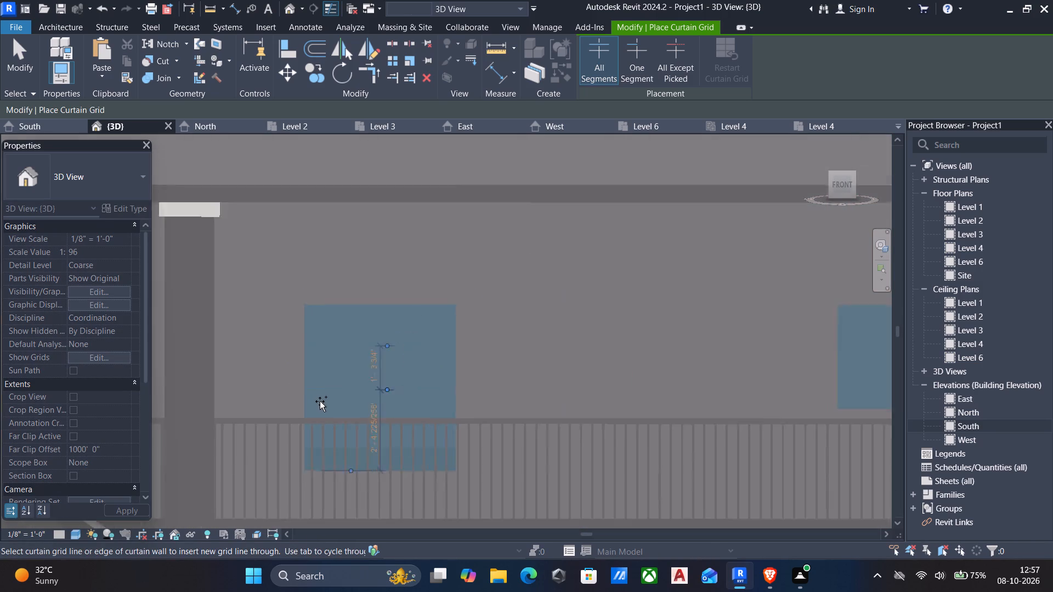
scroll(320, 401, "down", 2)
middle_click_drag(324, 393, 324, 366)
scroll(366, 388, "down", 2)
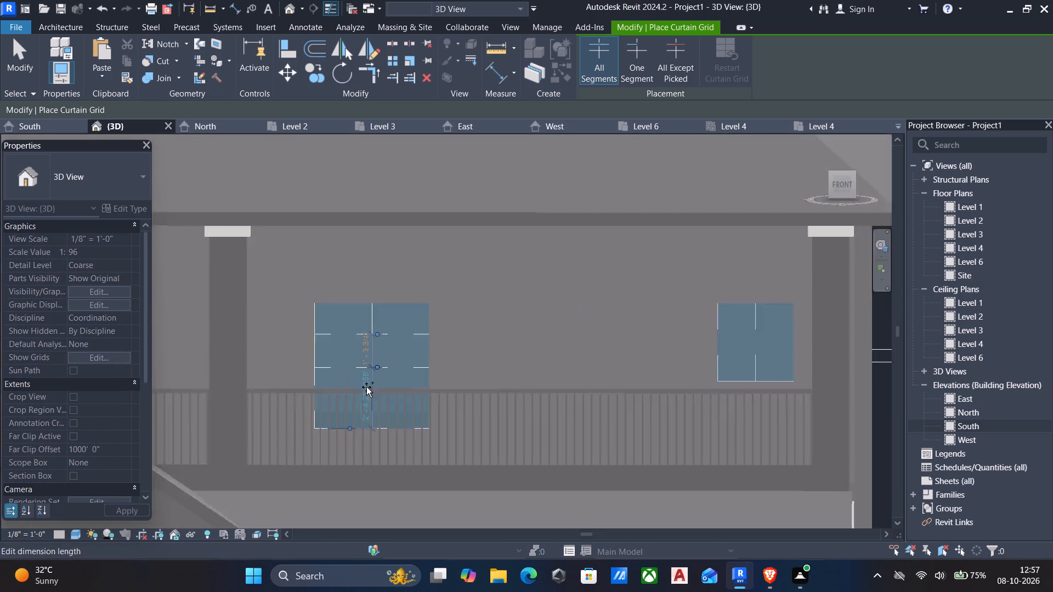
scroll(366, 387, "down", 3)
middle_click_drag(416, 381, 481, 371)
middle_click_drag(525, 391, 553, 339)
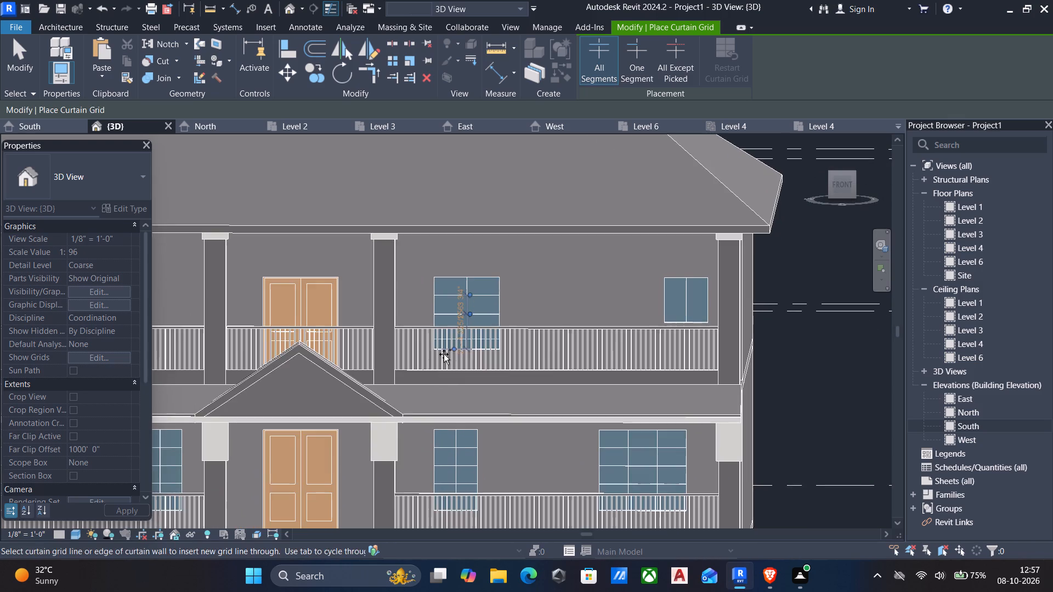
scroll(444, 354, "up", 11)
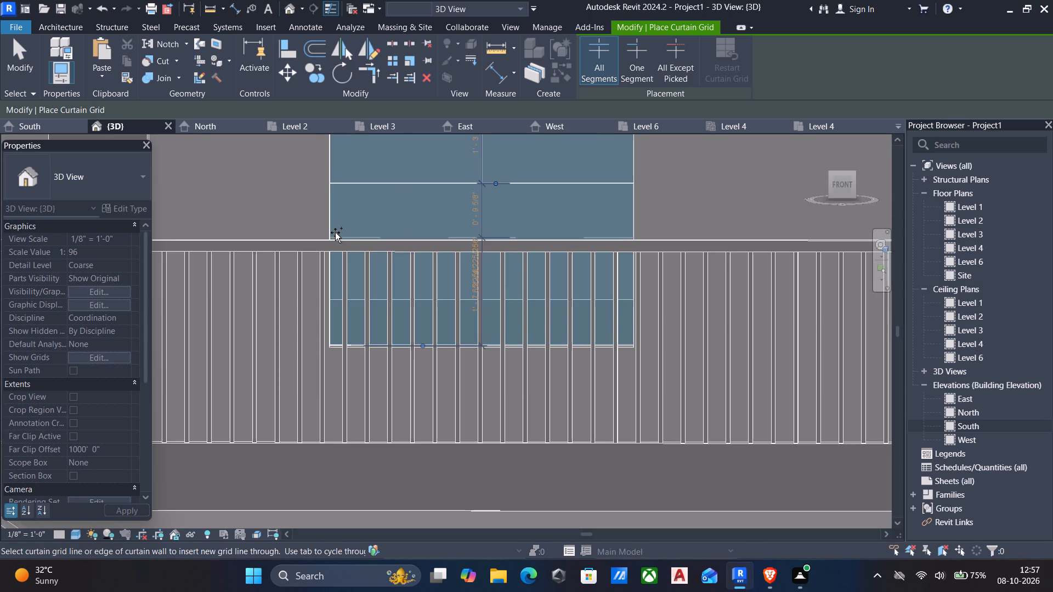
left_click(329, 227)
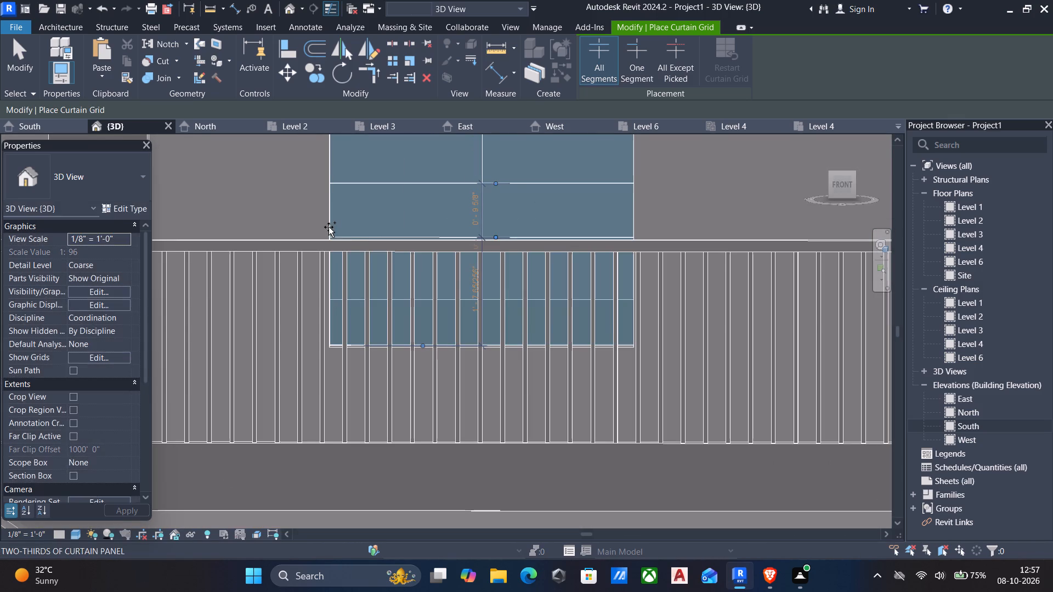
key("Escape")
scroll(383, 242, "down", 2)
middle_click_drag(385, 297, 390, 360)
key("Escape")
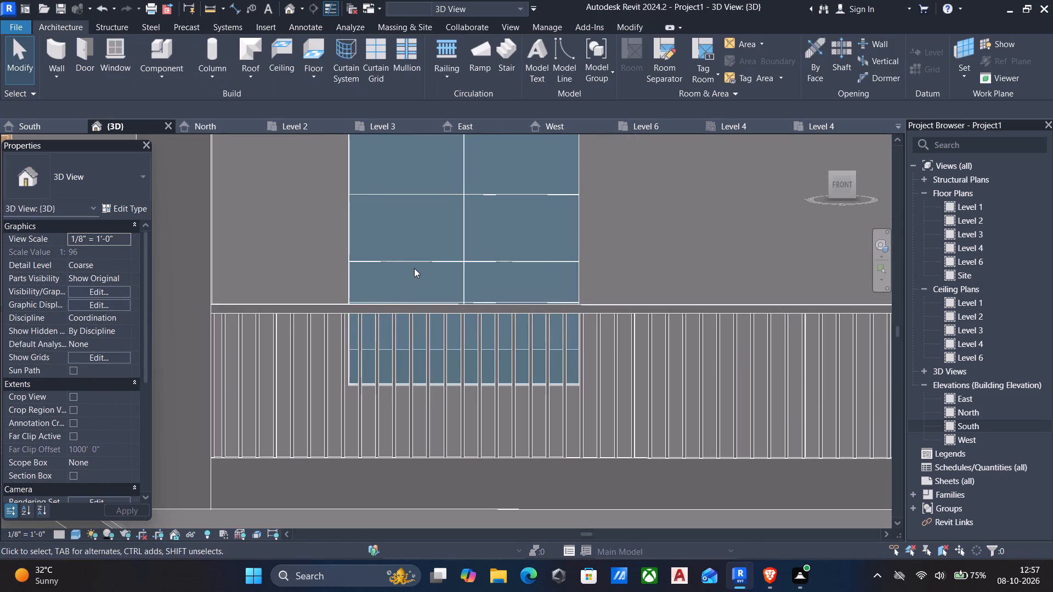
Set the second horizontal grid line of this upper-floor window 1' 3" below the first one.
left_click(406, 260)
left_click(466, 232)
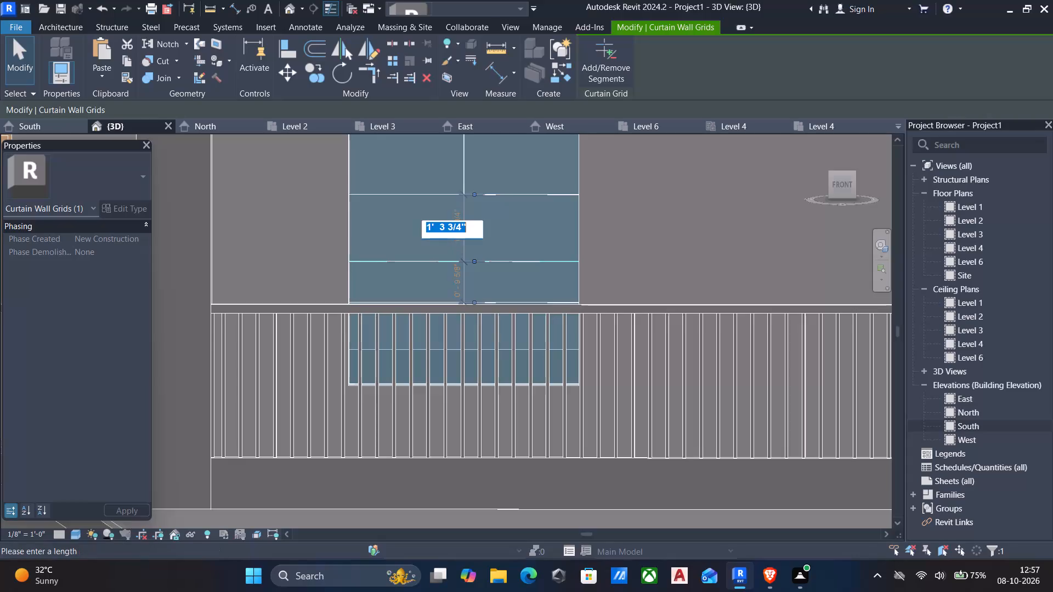
type("1'")
key("3")
key("shift+quotedbl")
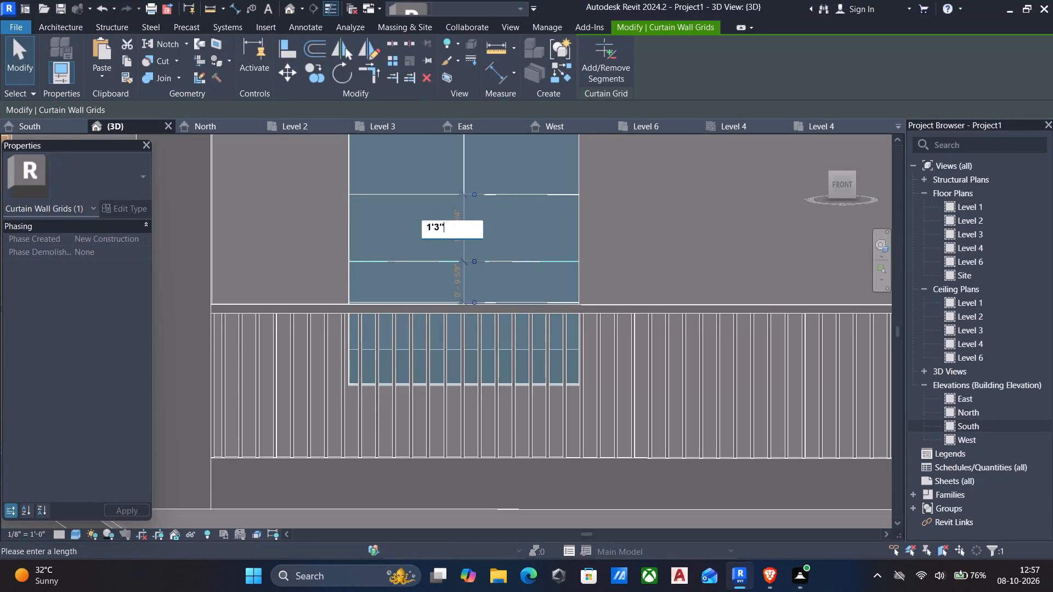
key("Return")
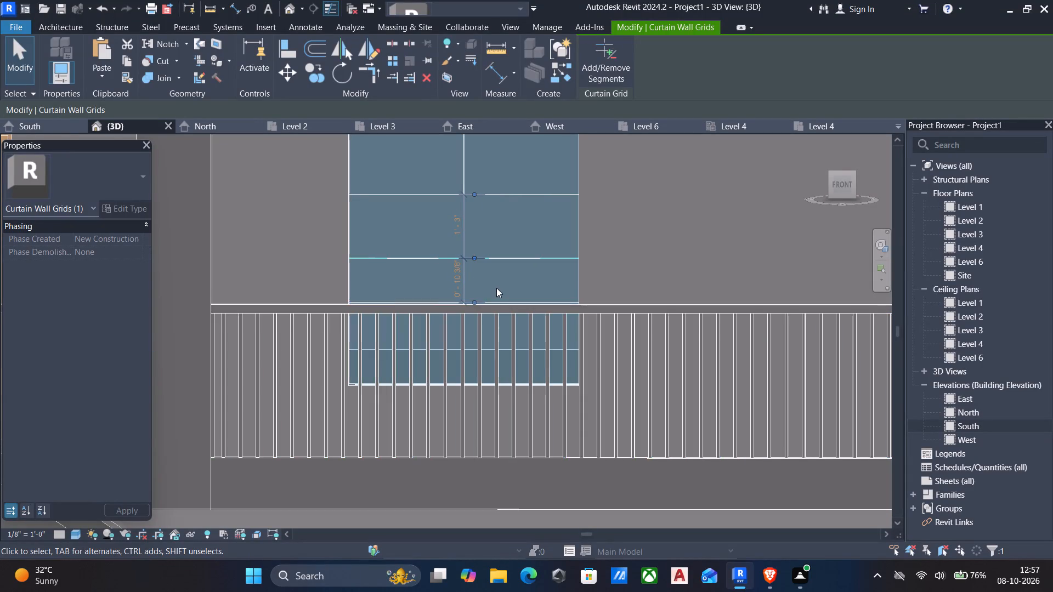
Set the third horizontal grid line of this upper-floor window 1' 3" below the second one.
scroll(496, 288, "down", 3)
middle_click_drag(497, 288, 506, 362, "shift")
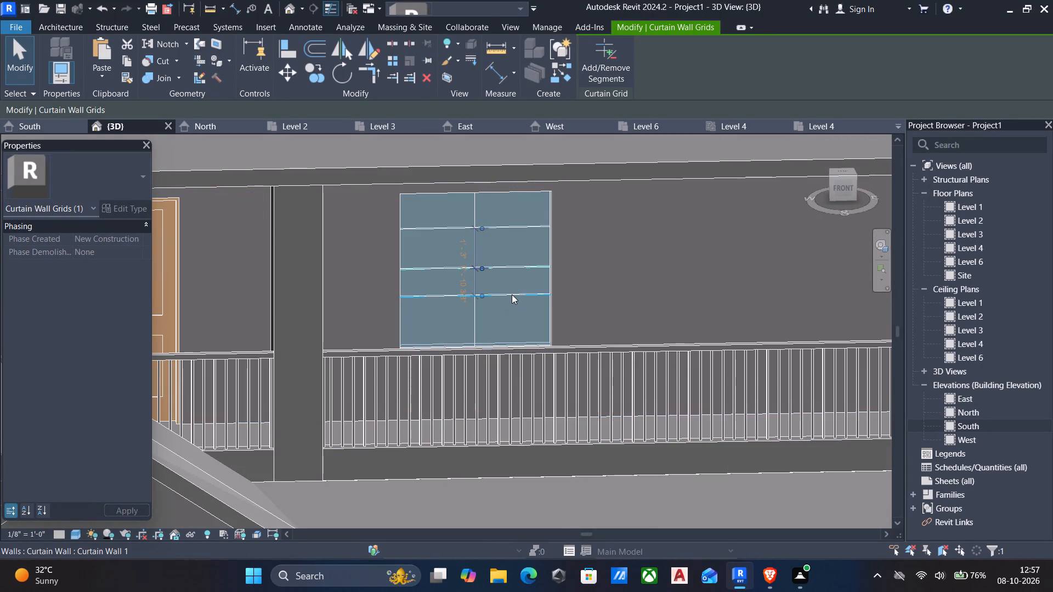
left_click(512, 294)
left_click(475, 286)
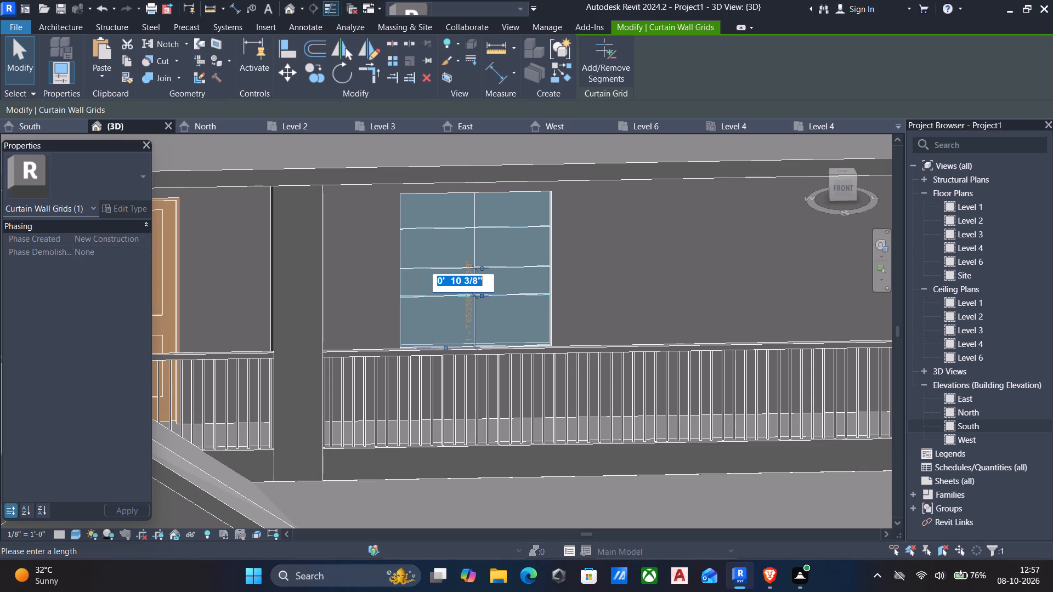
key("1")
type("'3\"")
key("Return")
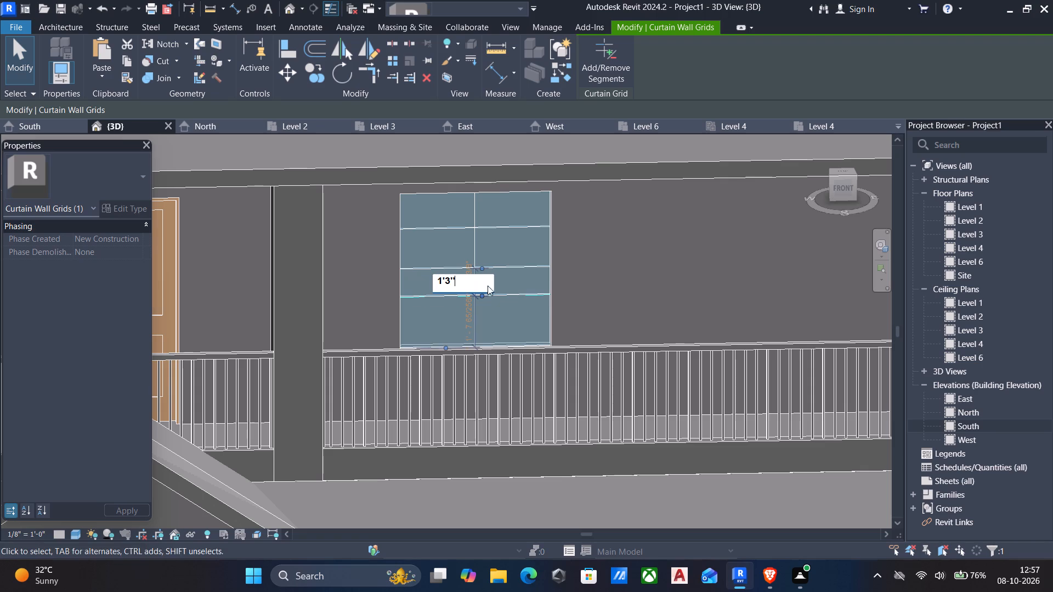
Align the bottom edge of the easternmost upper-floor window with the bottom edge of the gridded window beside the balcony door.
scroll(542, 306, "down", 4)
middle_click_drag(546, 307, 416, 360)
scroll(479, 342, "up", 1)
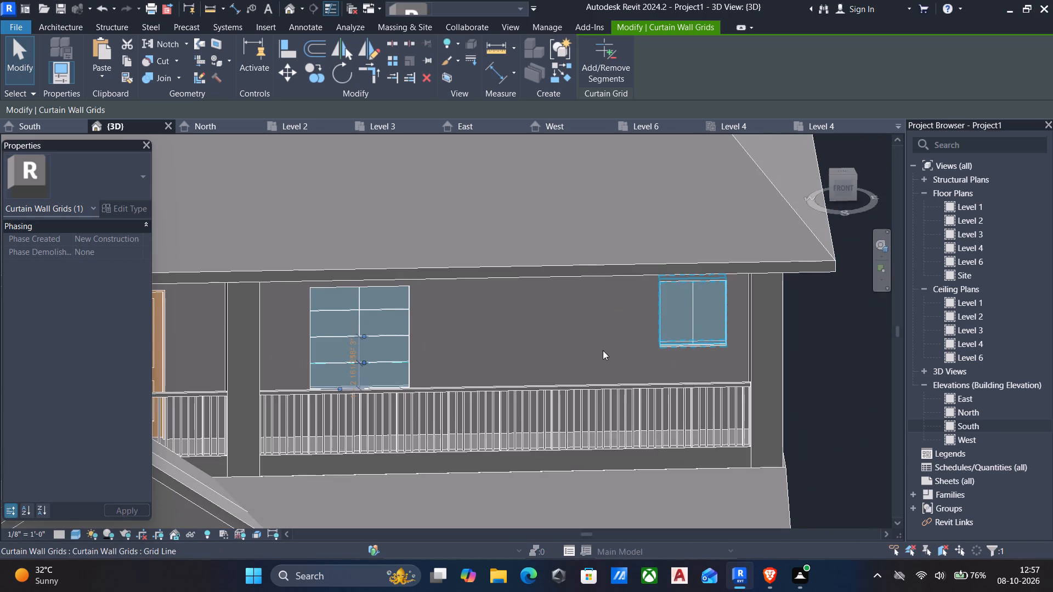
key("Escape")
type("al")
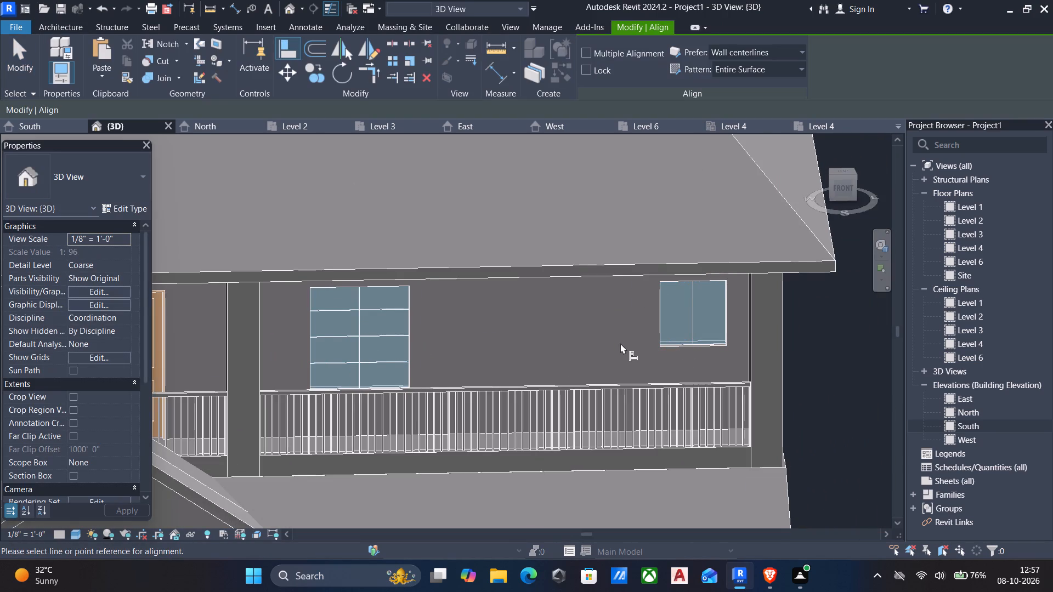
scroll(613, 346, "down", 1, "shift")
middle_click_drag(613, 347, 614, 265, "shift")
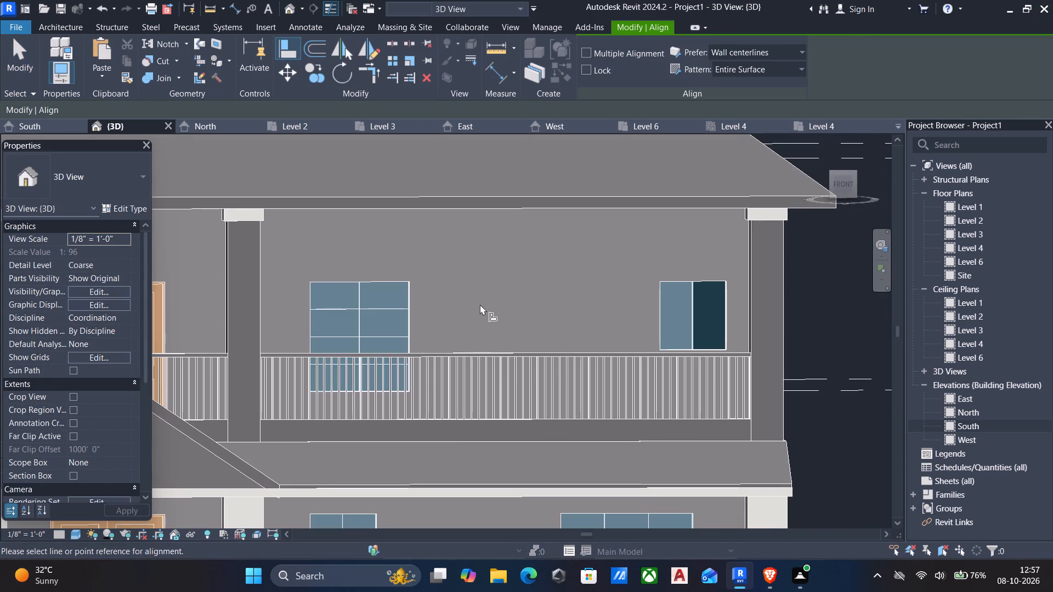
scroll(491, 305, "down", 1)
middle_click_drag(491, 305, 489, 371, "shift")
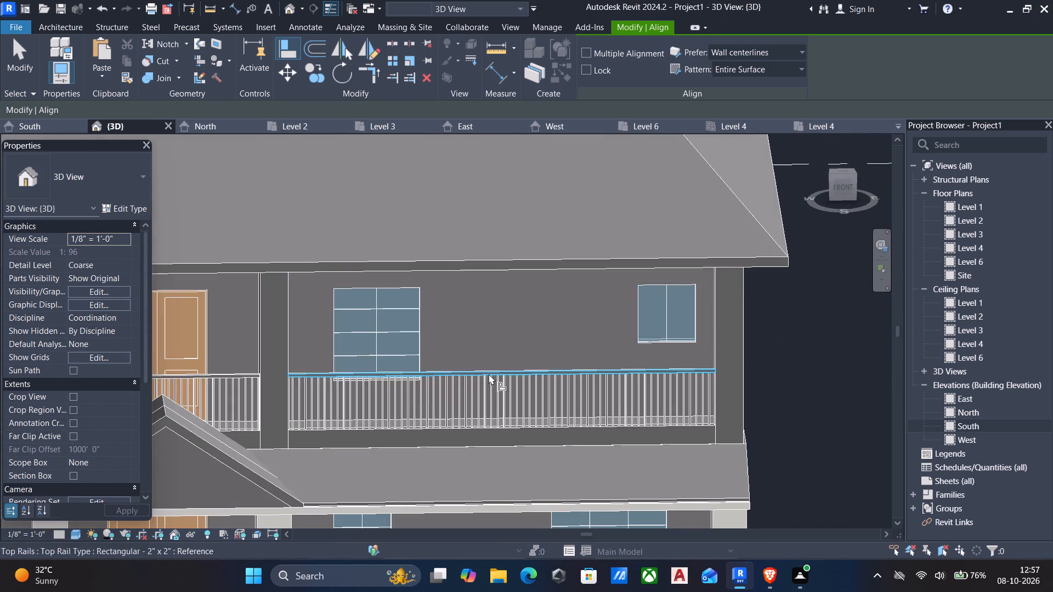
middle_click_drag(477, 352, 465, 384, "shift")
middle_click_drag(424, 360, 434, 405, "shift")
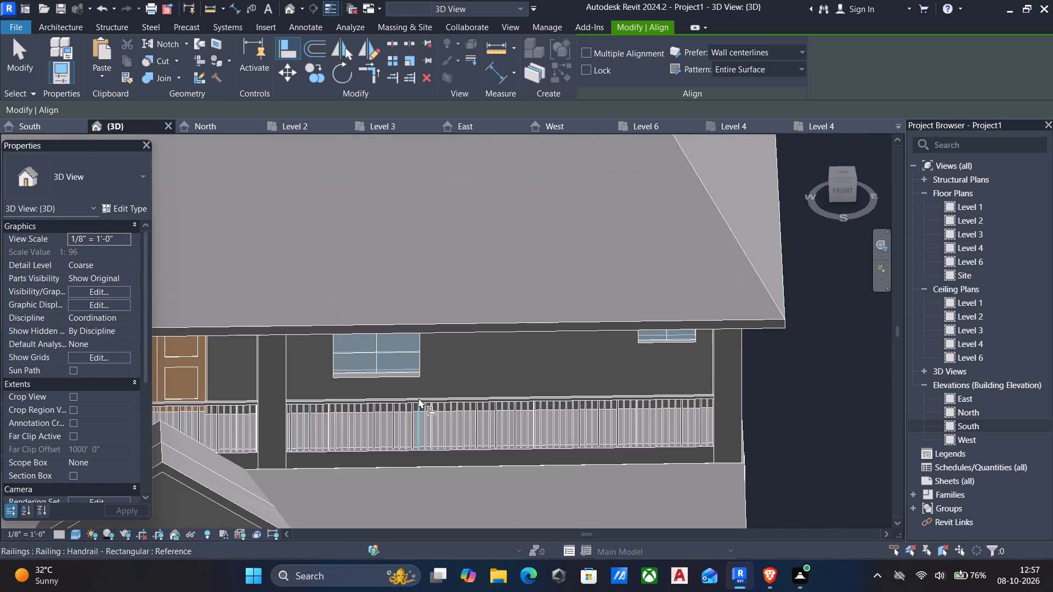
scroll(417, 396, "up", 1)
left_click(388, 374)
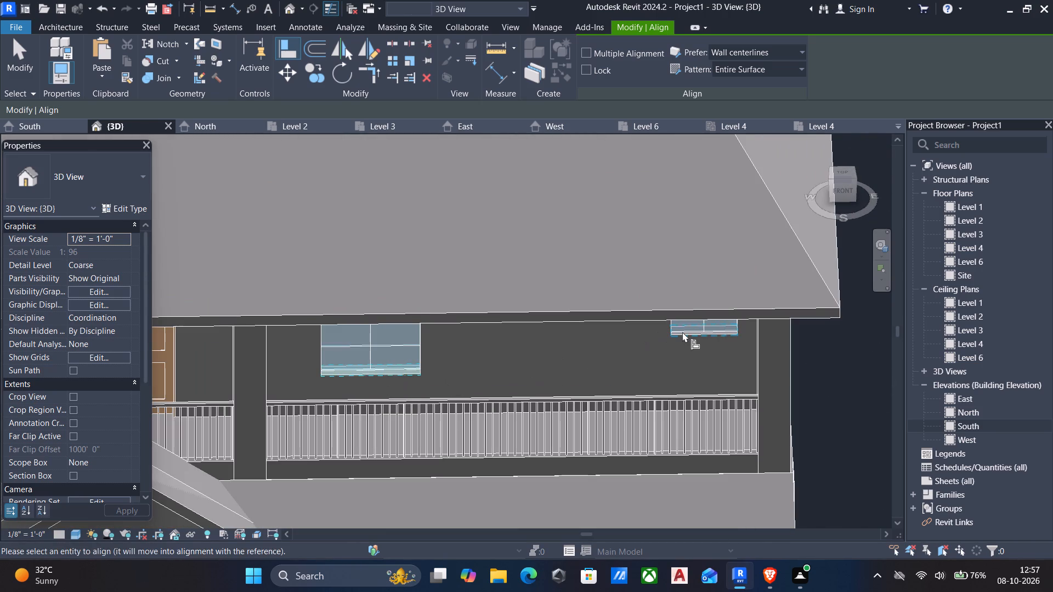
left_click(682, 332)
key("Escape")
Add three horizontal curtain grid lines across all segments of the easternmost upper-floor window, about 1' apart starting from its top edge.
scroll(648, 355, "down", 3)
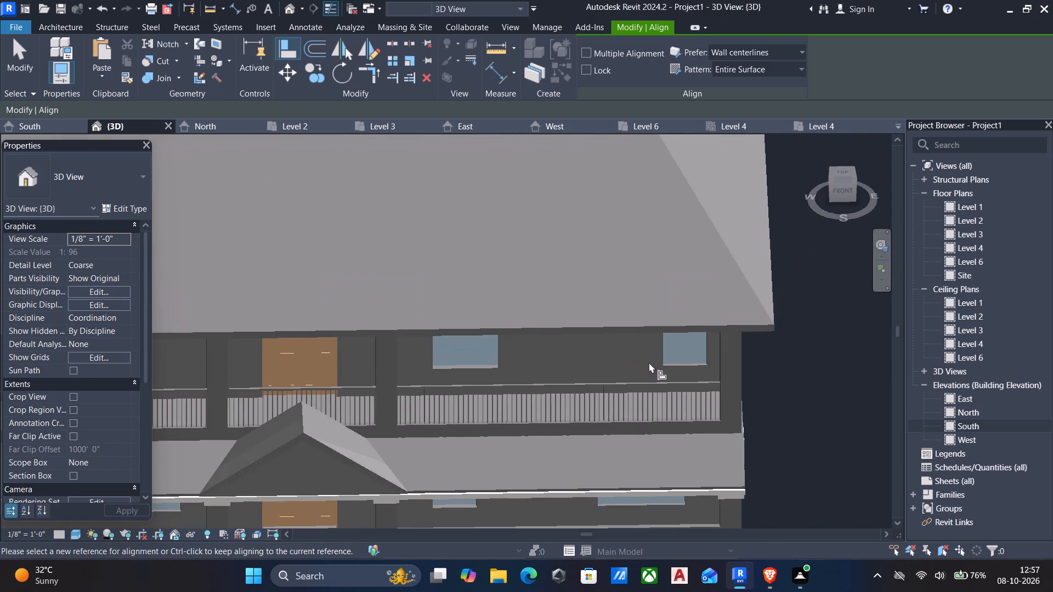
middle_click_drag(647, 366, 651, 223)
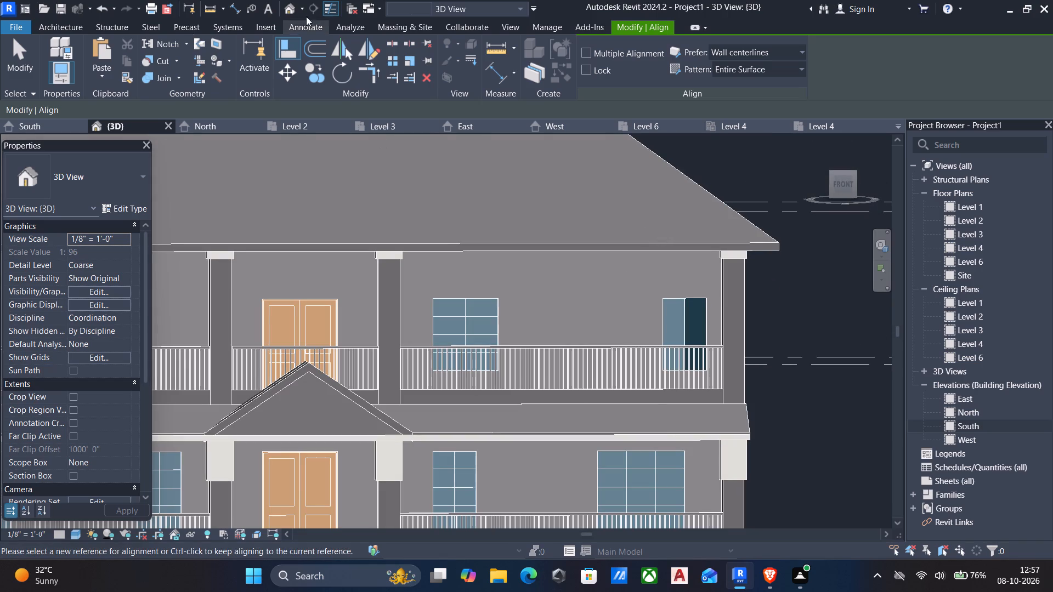
left_click(59, 25)
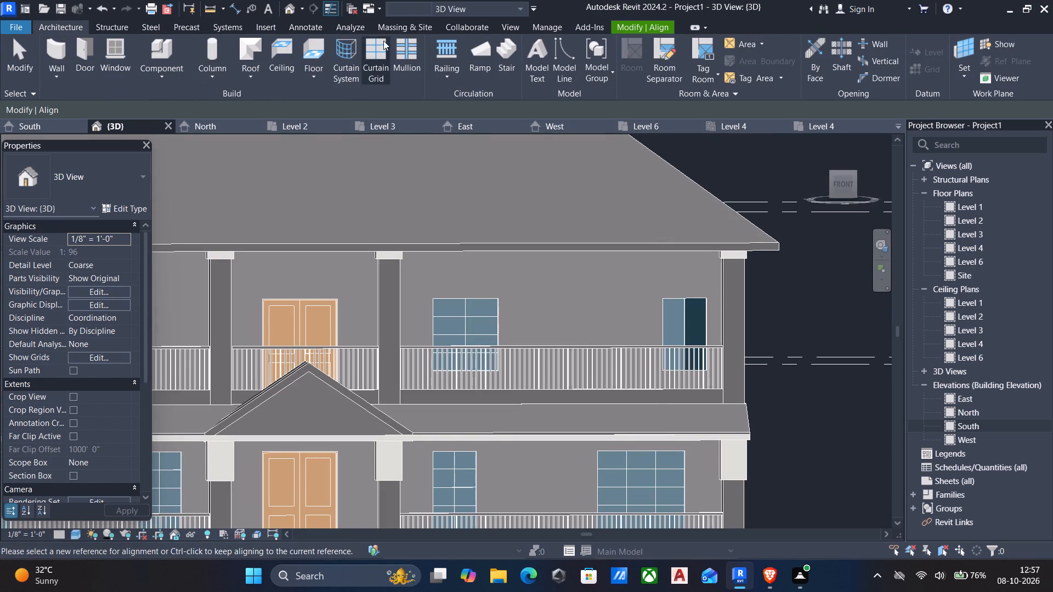
left_click(372, 50)
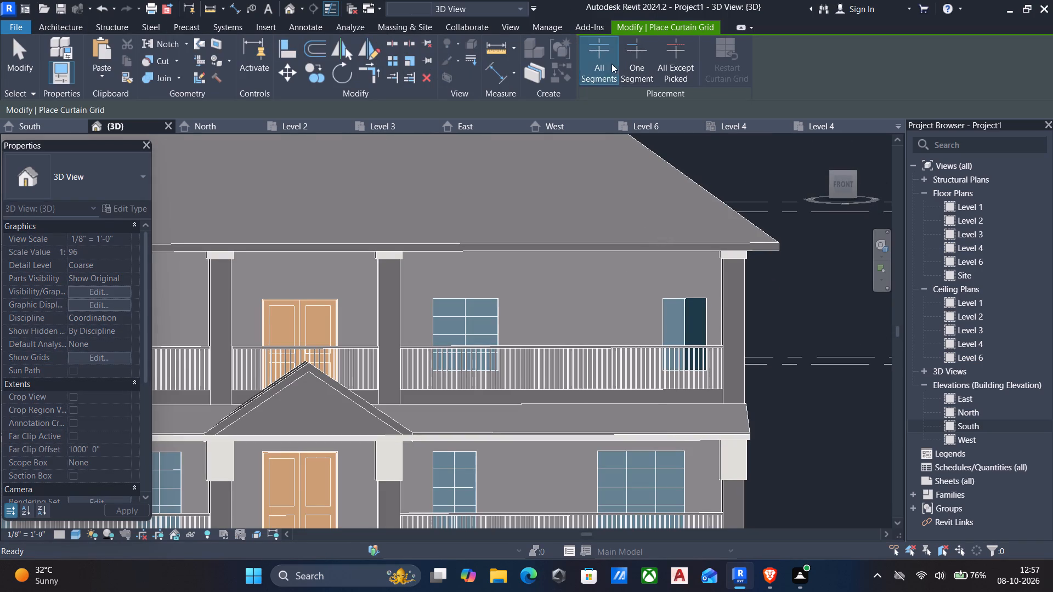
scroll(669, 322, "up", 3)
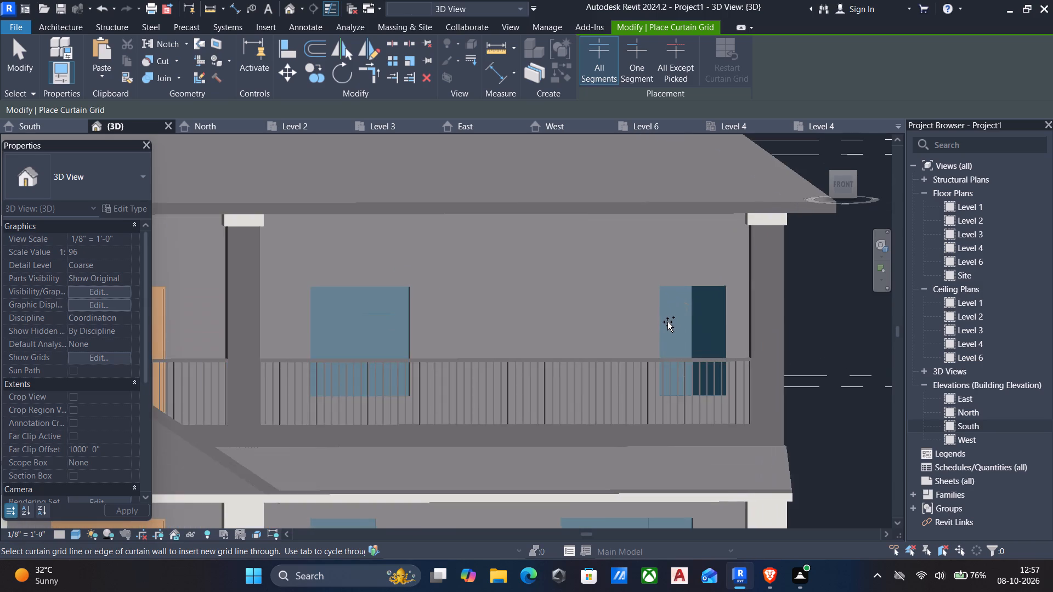
scroll(661, 311, "up", 5)
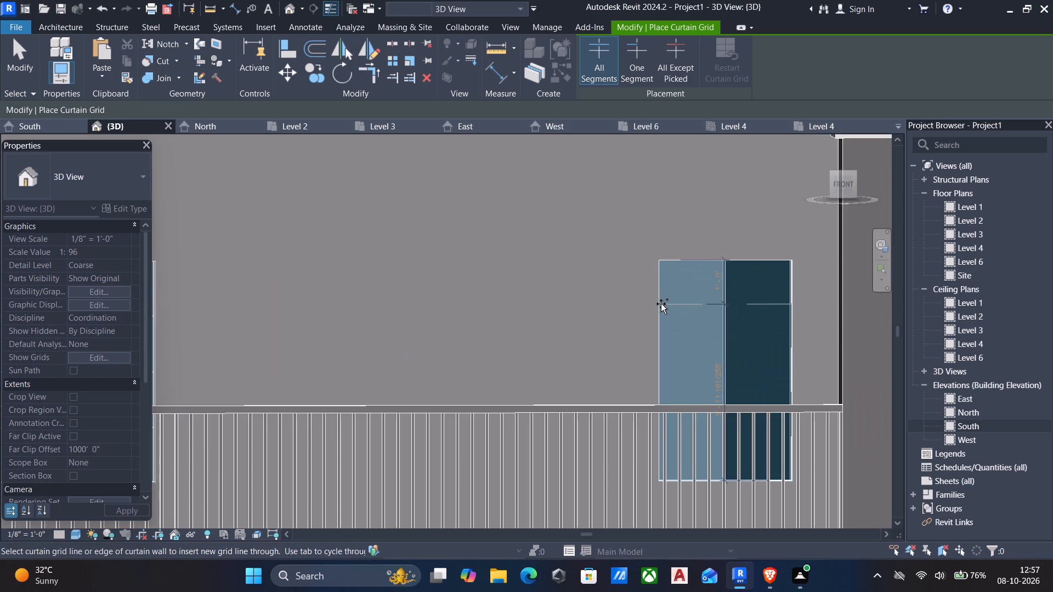
left_click(662, 308)
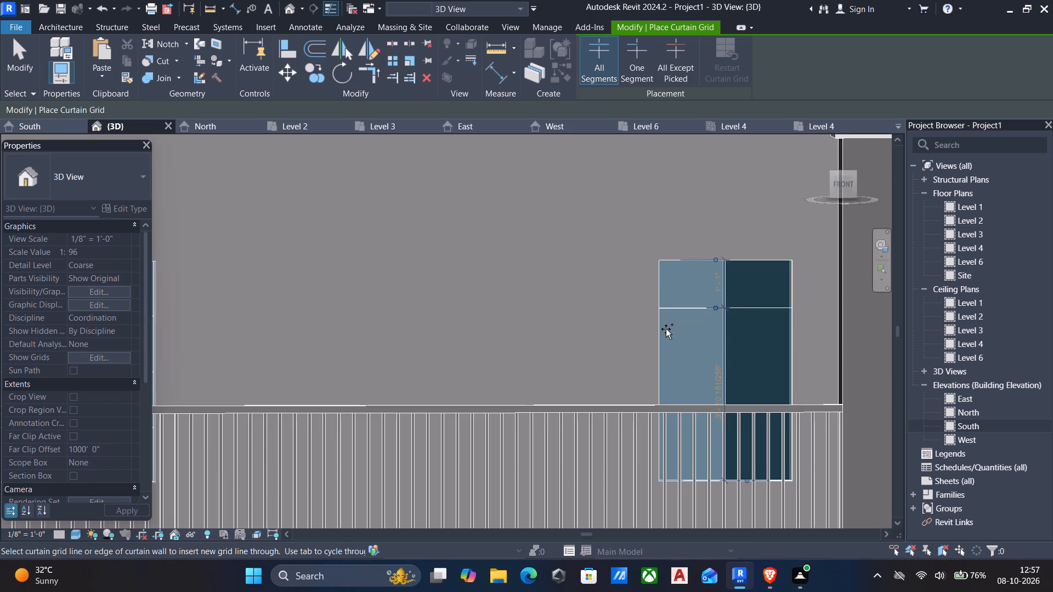
left_click(662, 351)
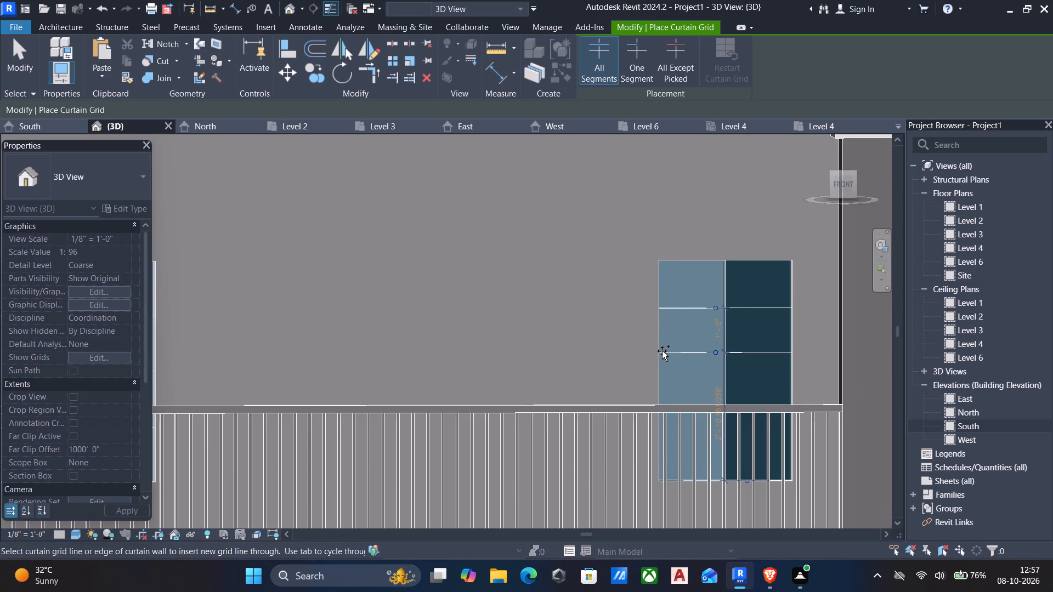
left_click(680, 329)
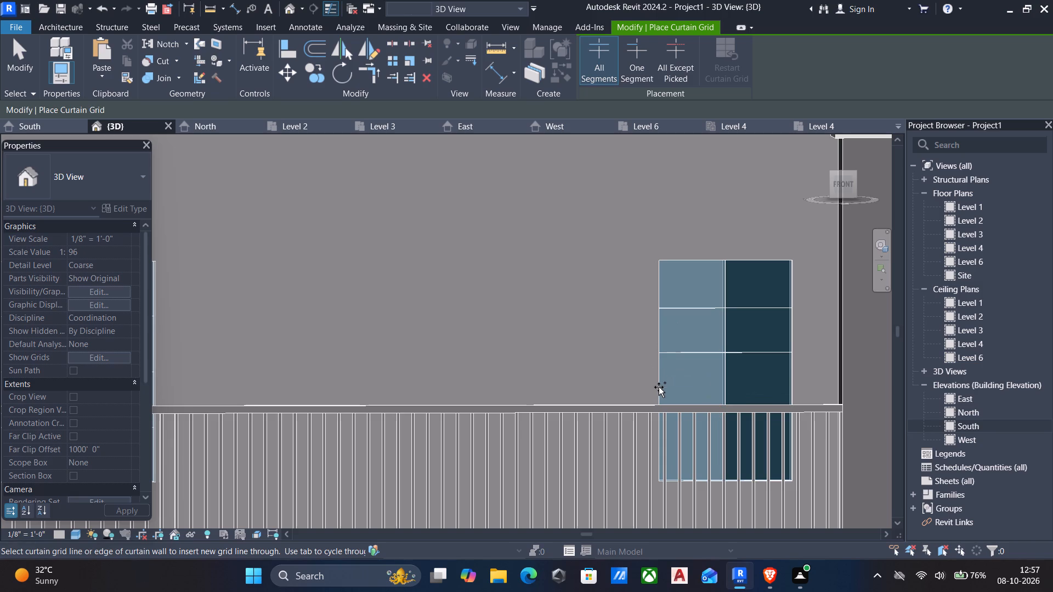
scroll(659, 387, "up", 2)
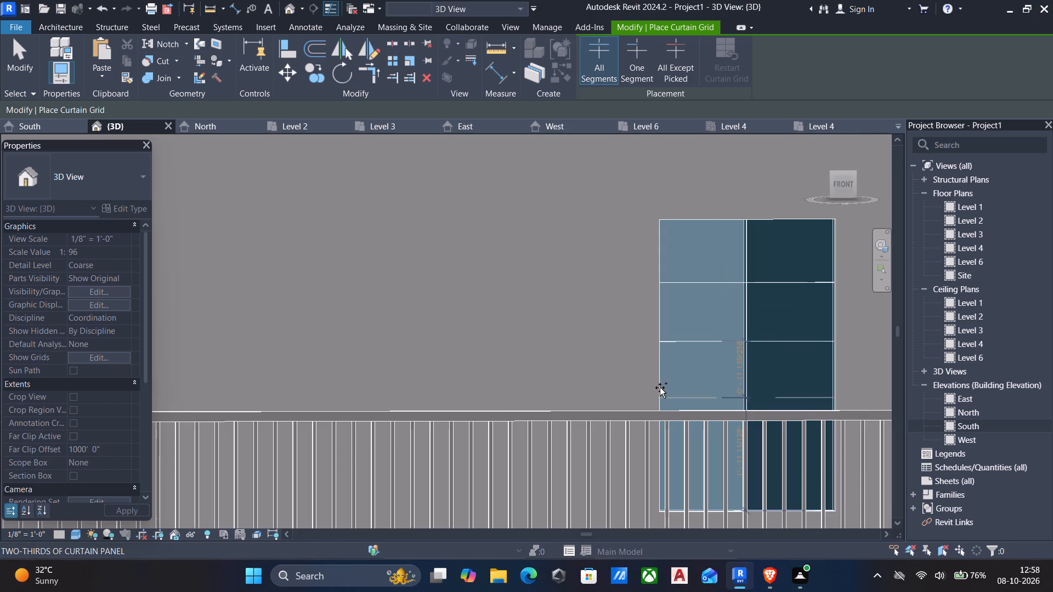
left_click(661, 390)
key("Escape")
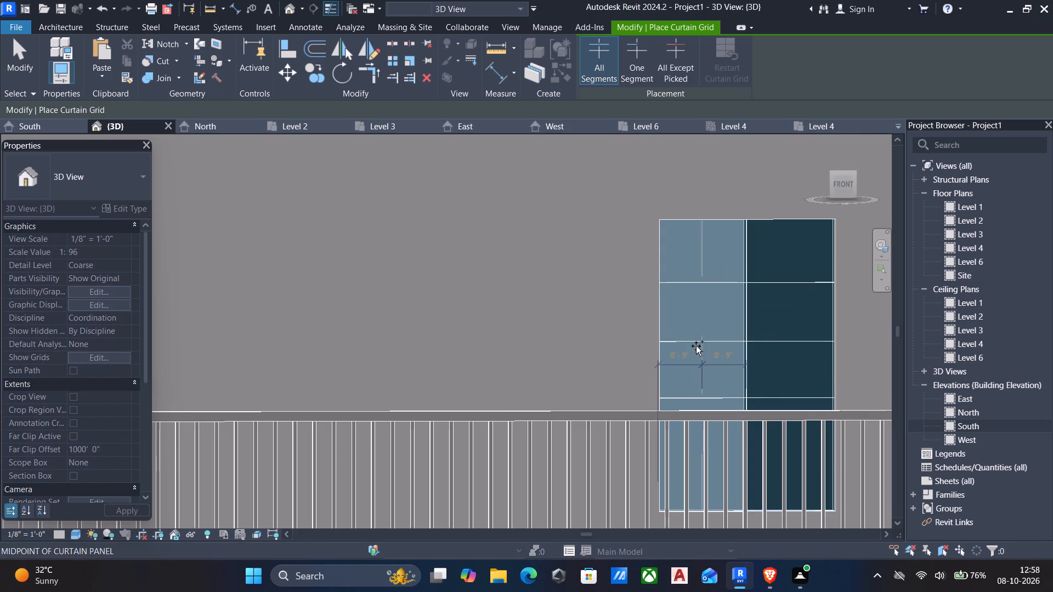
Set the first horizontal grid line of the easternmost upper-floor window 1' 3" below the window's top edge.
key("Escape")
left_click(711, 279)
left_click(739, 249)
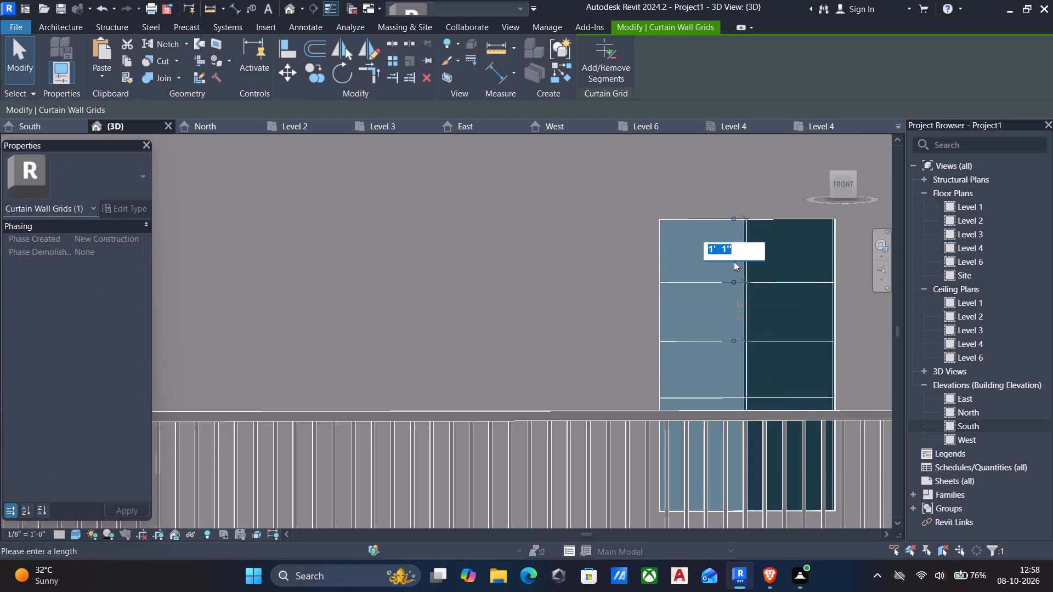
key("1")
key("apostrophe")
key("3")
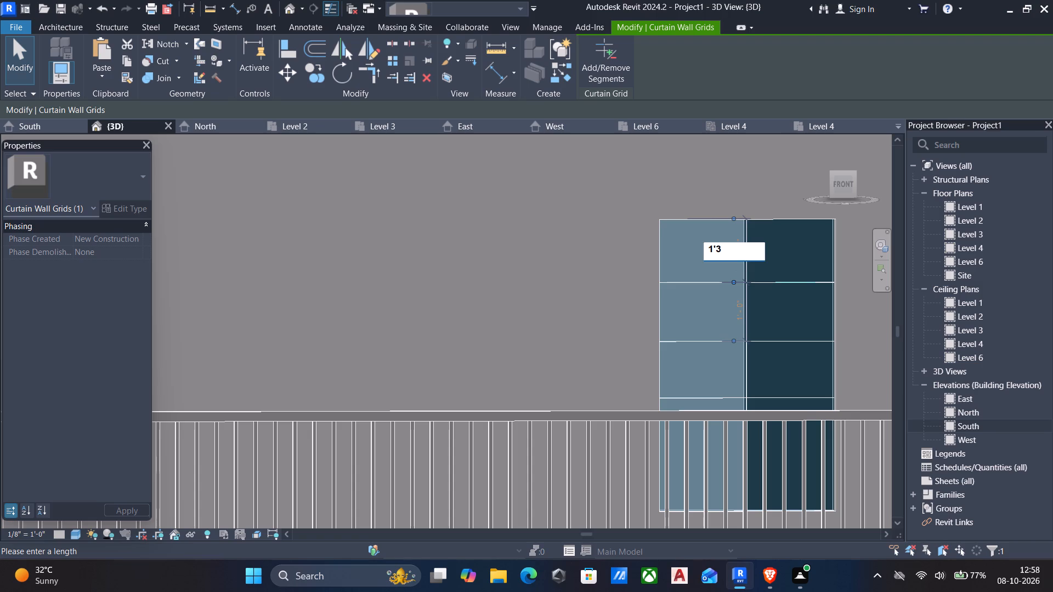
key("shift+quotedbl")
key("Return")
Set the second horizontal grid line of the easternmost upper-floor window 1' 3" below the first one.
left_click(699, 337)
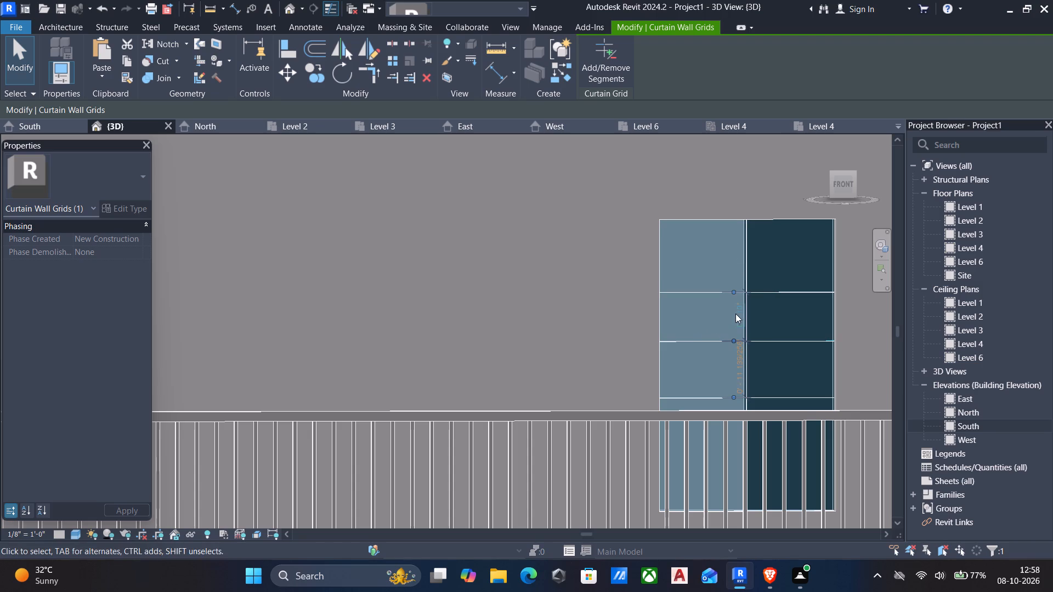
left_click(738, 312)
type("1'3\"")
key("Return")
Set the third horizontal grid line of the easternmost upper-floor window 1' 3" below the second one.
scroll(686, 332, "down", 1)
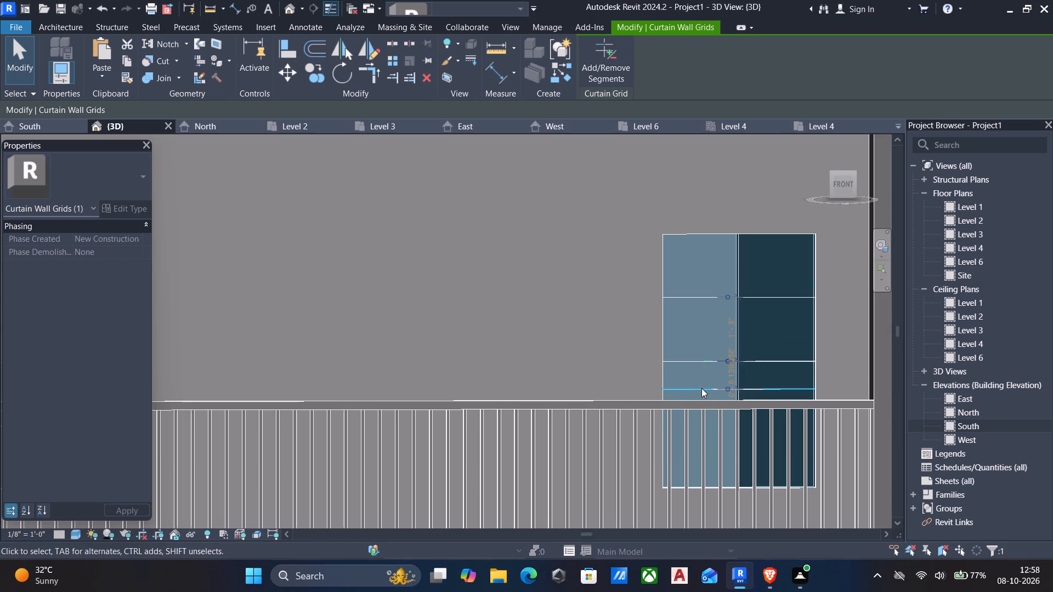
left_click(701, 389)
scroll(656, 350, "down", 2)
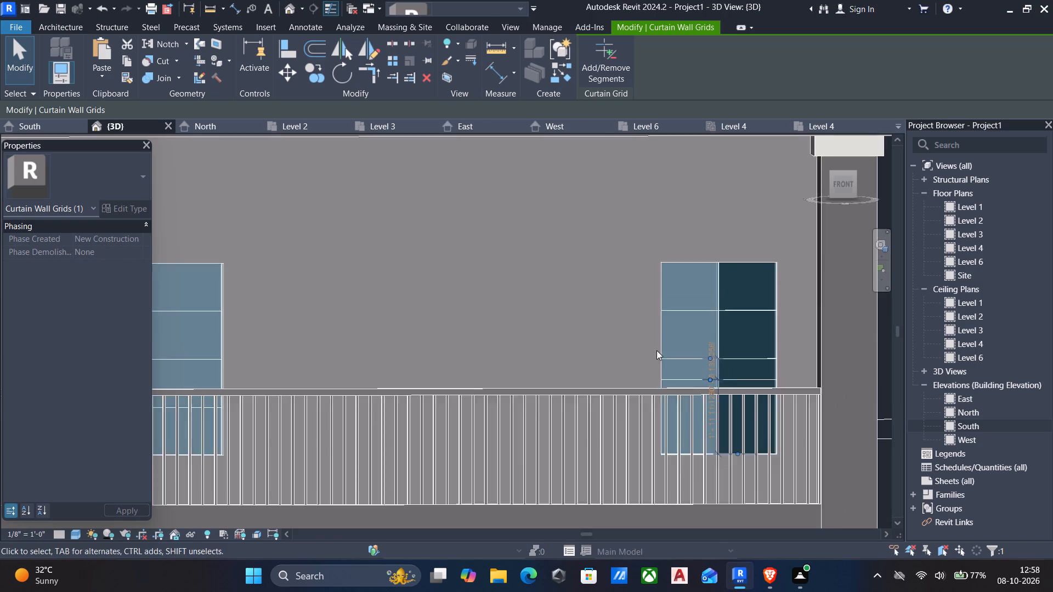
middle_click_drag(656, 350, 671, 401)
scroll(692, 394, "up", 4)
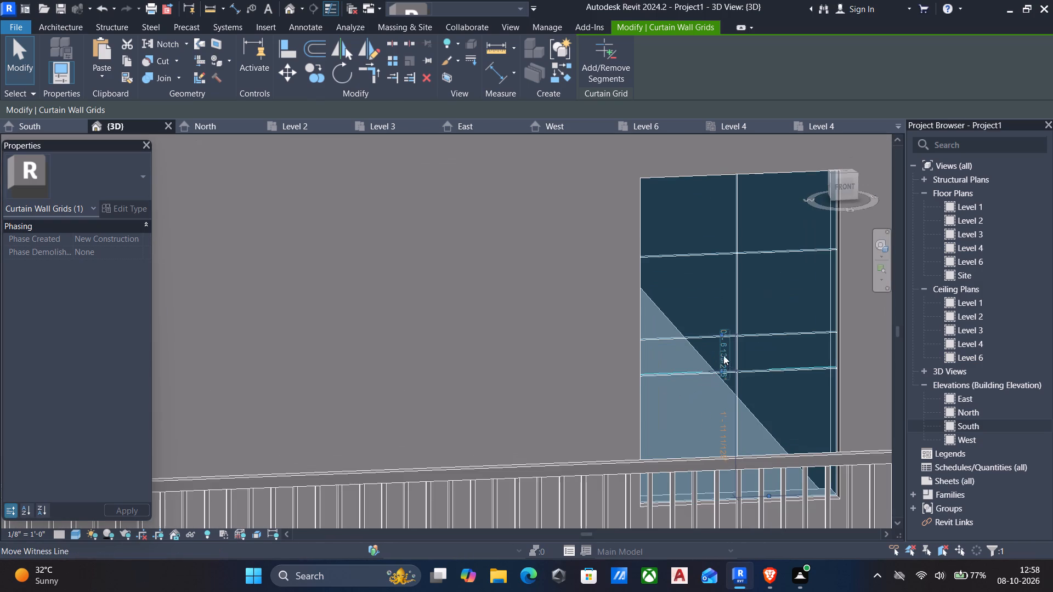
left_click(723, 355)
type("1'3")
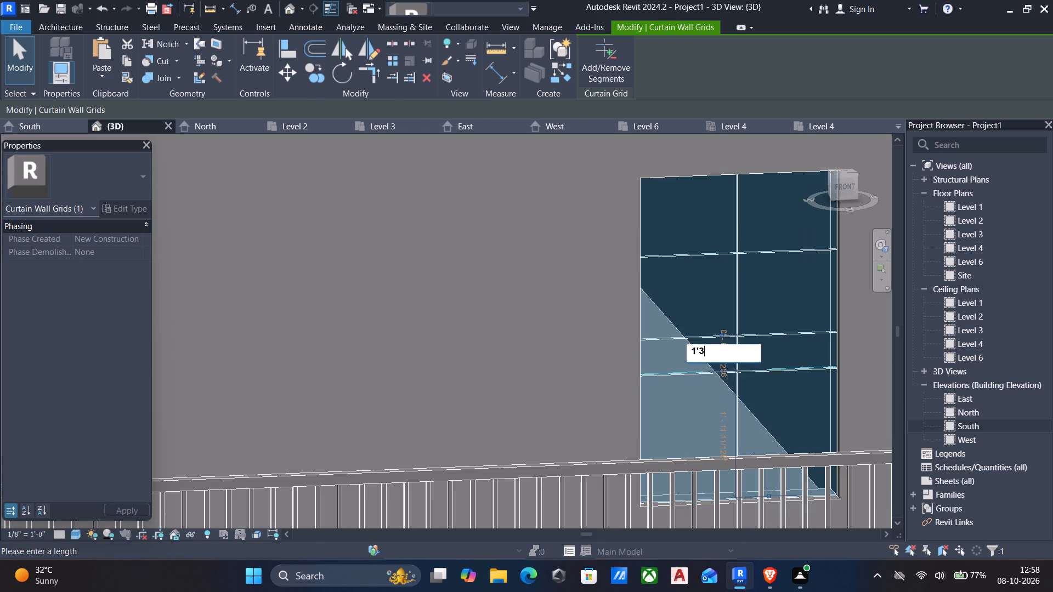
key("shift+quotedbl")
key("Return")
scroll(710, 371, "down", 5)
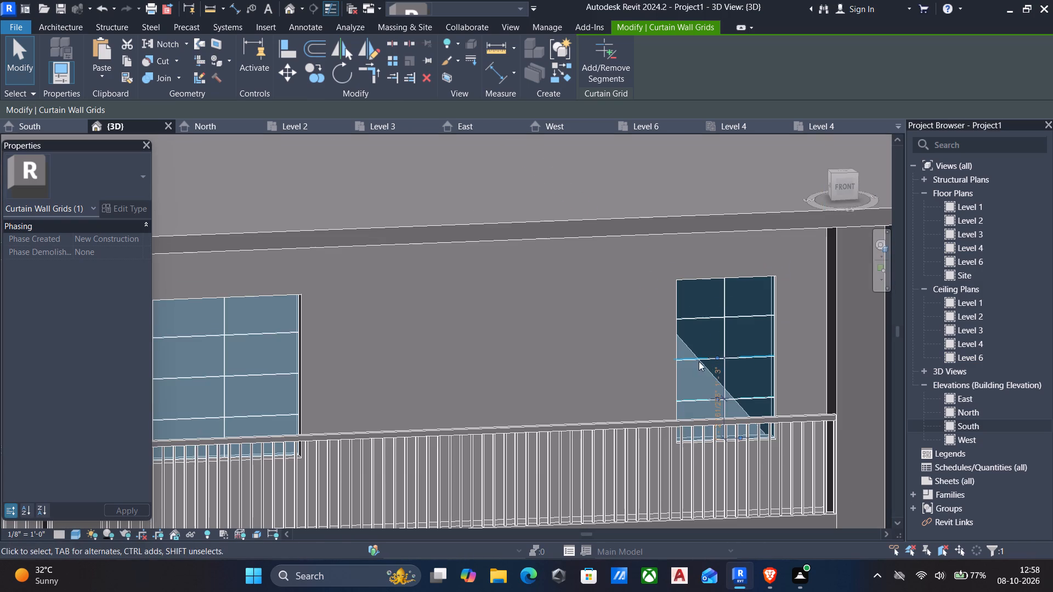
key("Escape")
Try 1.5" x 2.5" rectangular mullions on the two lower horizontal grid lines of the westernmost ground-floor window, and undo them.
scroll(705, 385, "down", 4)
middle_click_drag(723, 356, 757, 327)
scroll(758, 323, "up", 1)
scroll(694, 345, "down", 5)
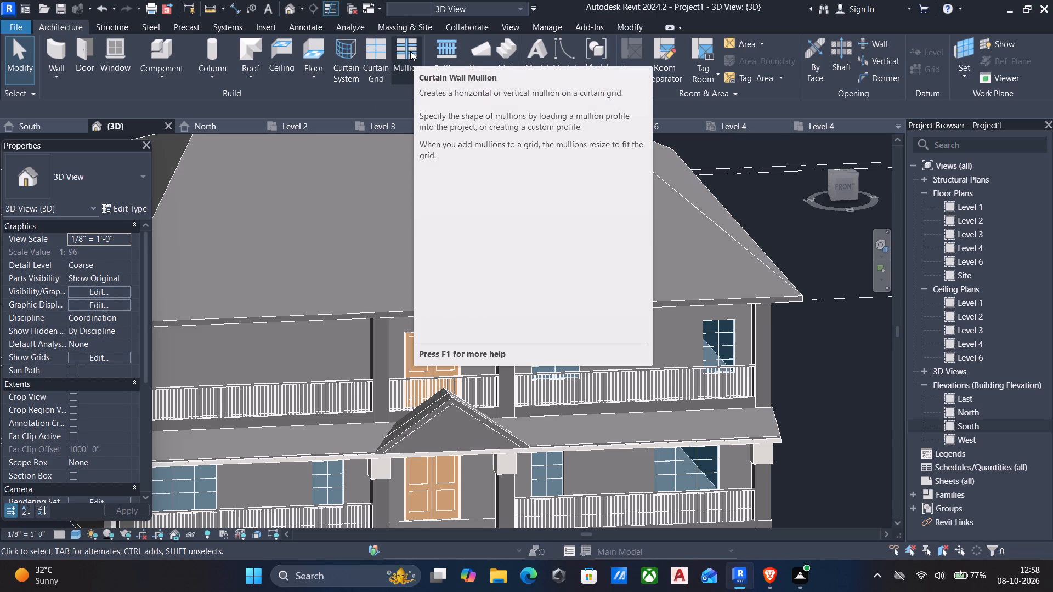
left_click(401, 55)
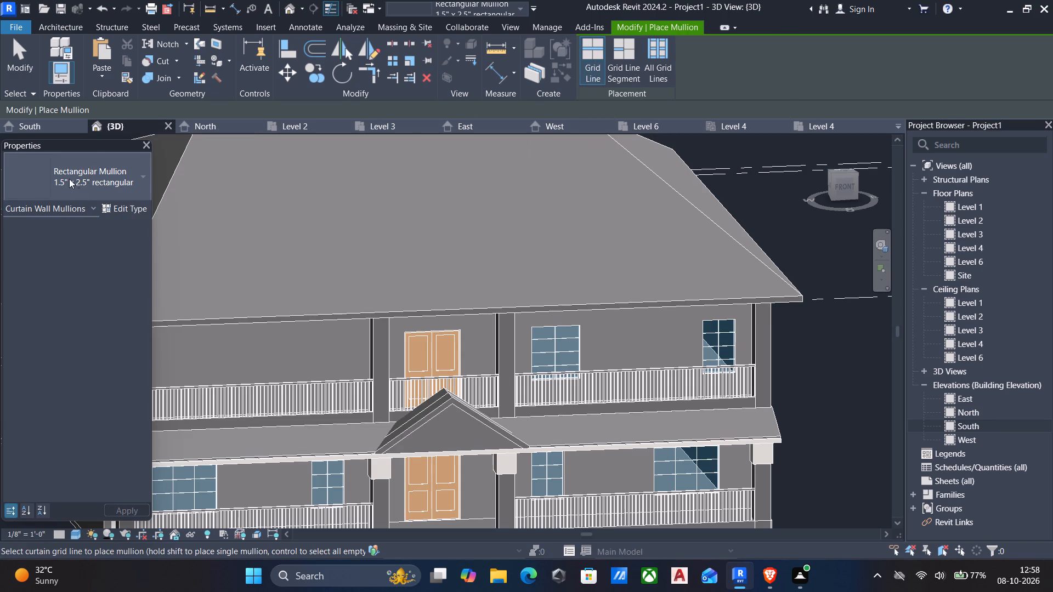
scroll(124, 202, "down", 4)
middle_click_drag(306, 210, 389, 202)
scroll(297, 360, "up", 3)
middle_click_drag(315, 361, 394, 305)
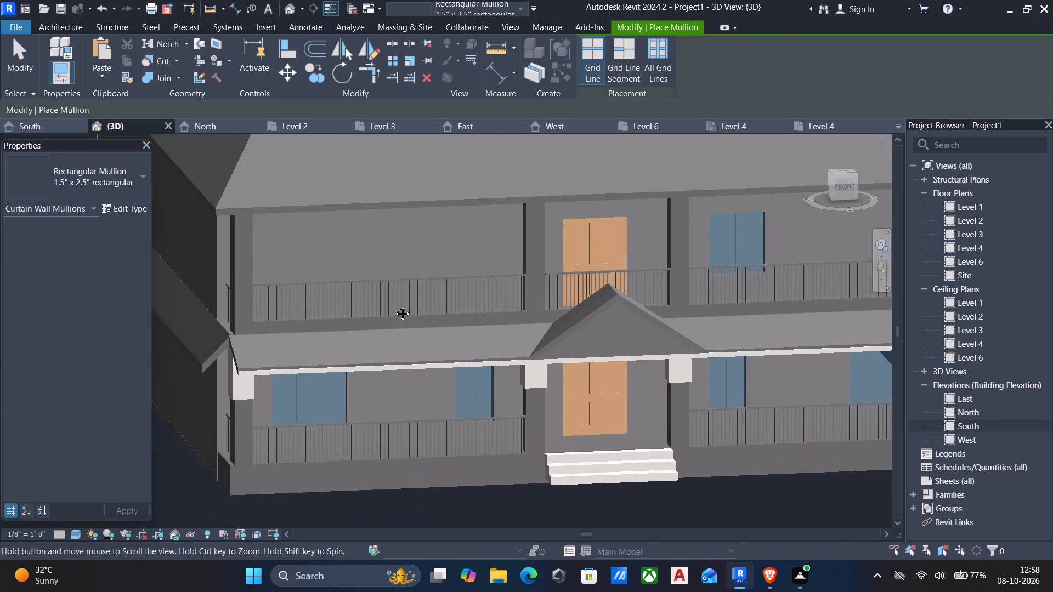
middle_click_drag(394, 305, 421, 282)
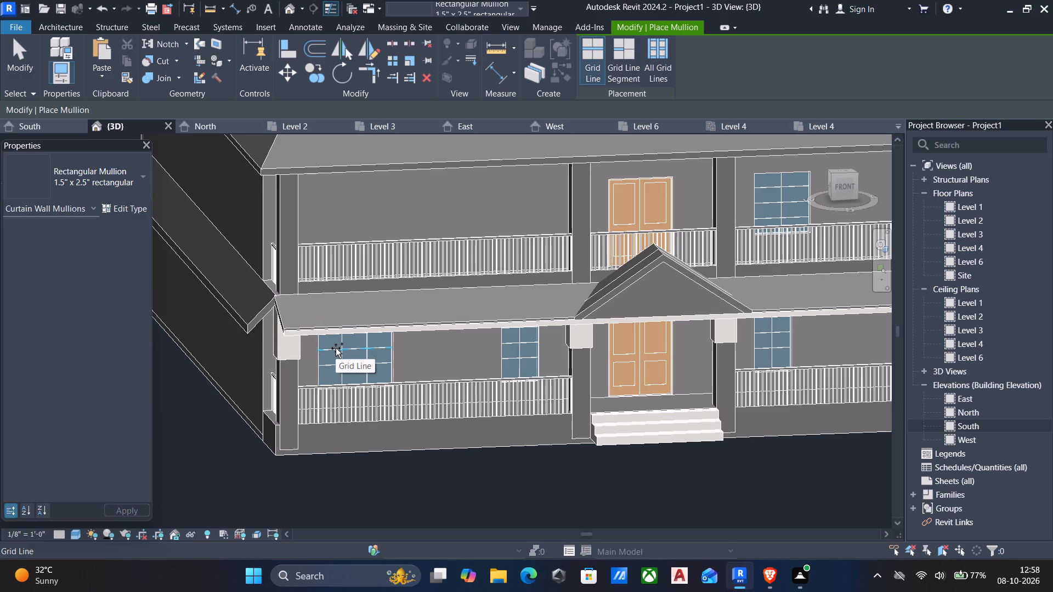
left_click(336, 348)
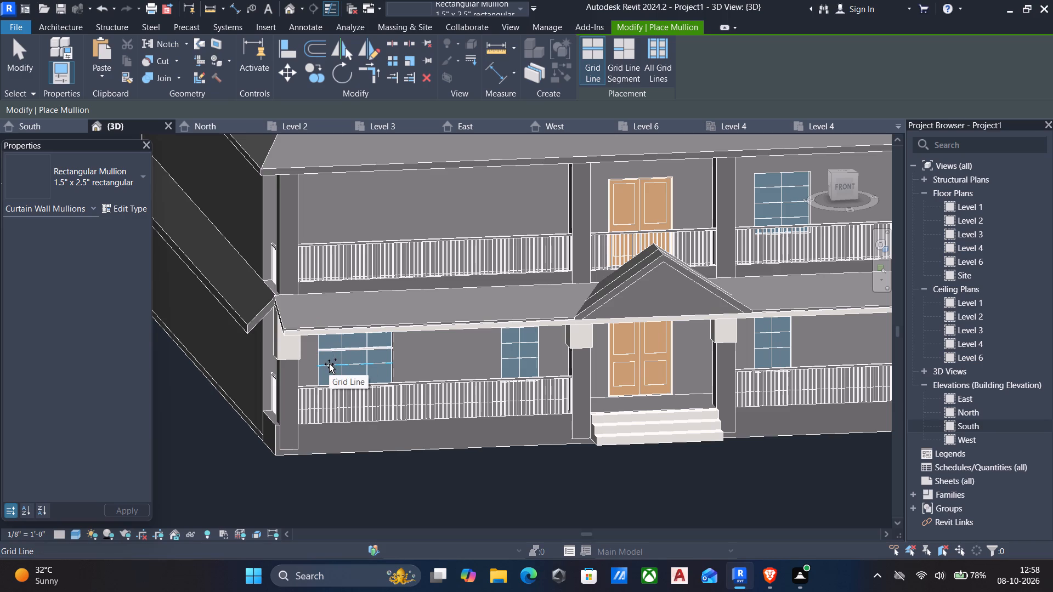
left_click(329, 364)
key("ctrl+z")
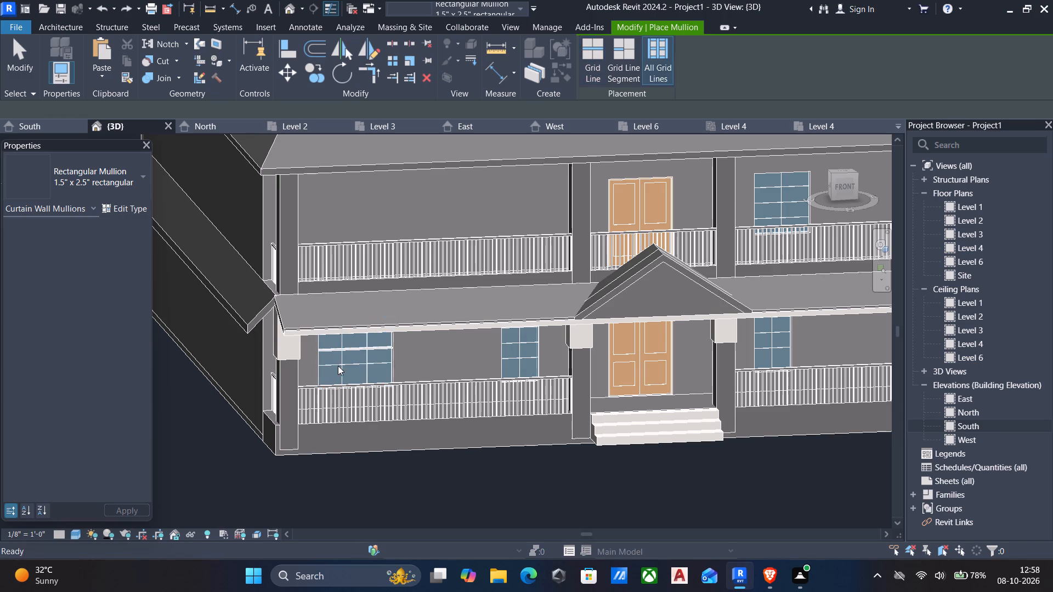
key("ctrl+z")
Place 1" Square rectangular mullions on the two lower horizontal grid lines of the westernmost ground-floor window.
left_click(54, 162)
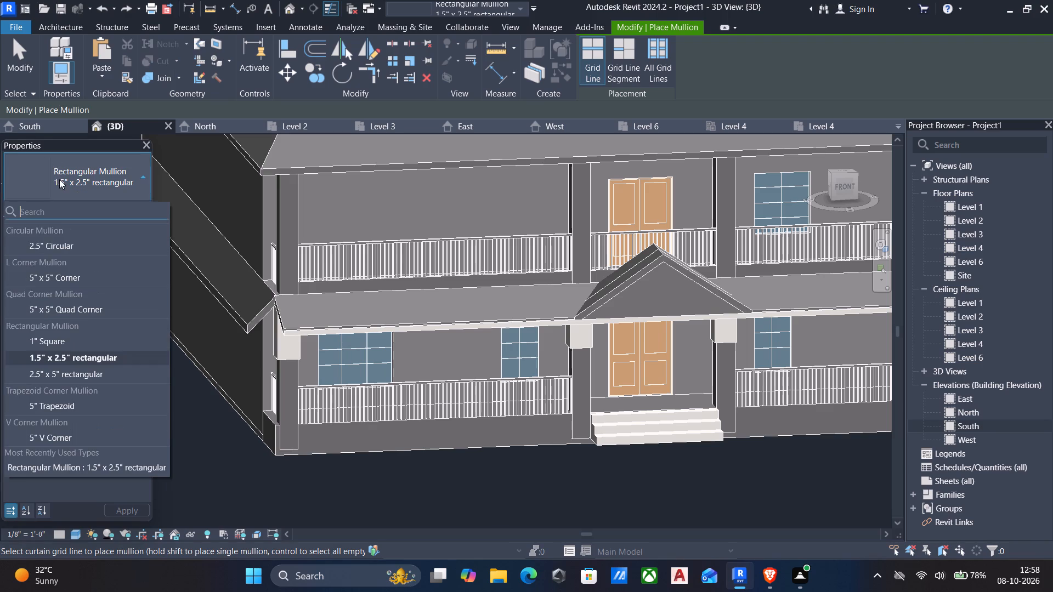
left_click(43, 343)
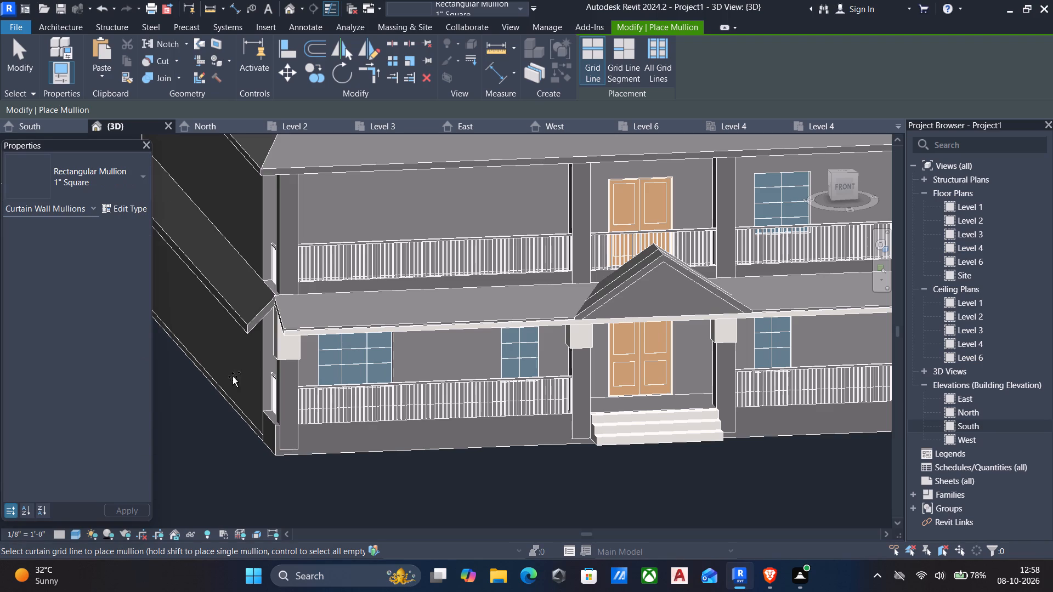
scroll(343, 349, "up", 4)
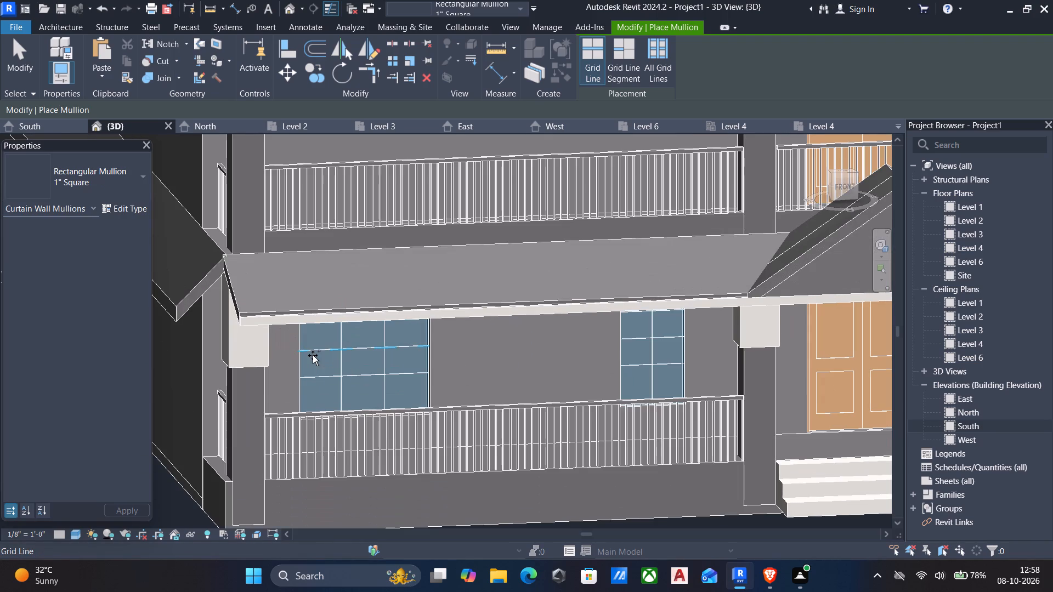
left_click(312, 355)
left_click(315, 378)
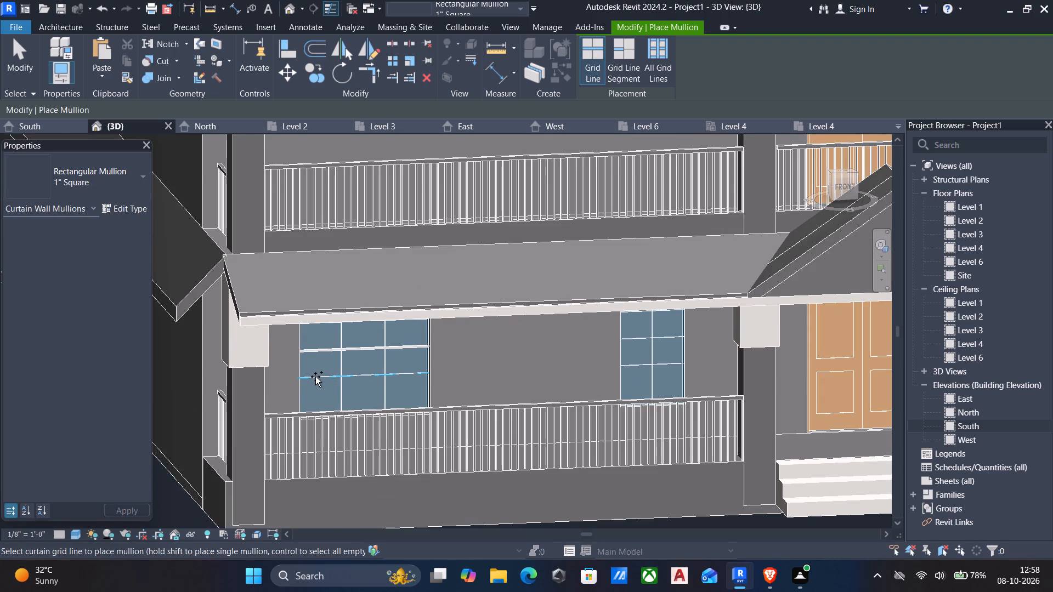
Place 1" Square mullions on the two lower horizontal grid lines of the narrow ground-floor window just west of the entrance door.
scroll(332, 383, "down", 3)
middle_click_drag(342, 390, 332, 399)
scroll(509, 366, "up", 3)
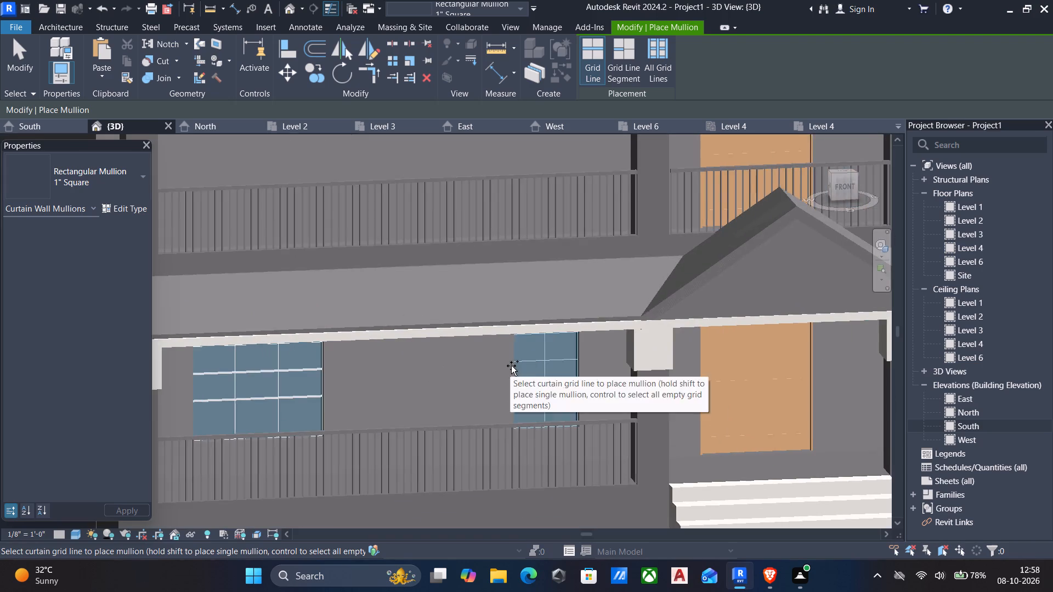
left_click(517, 363)
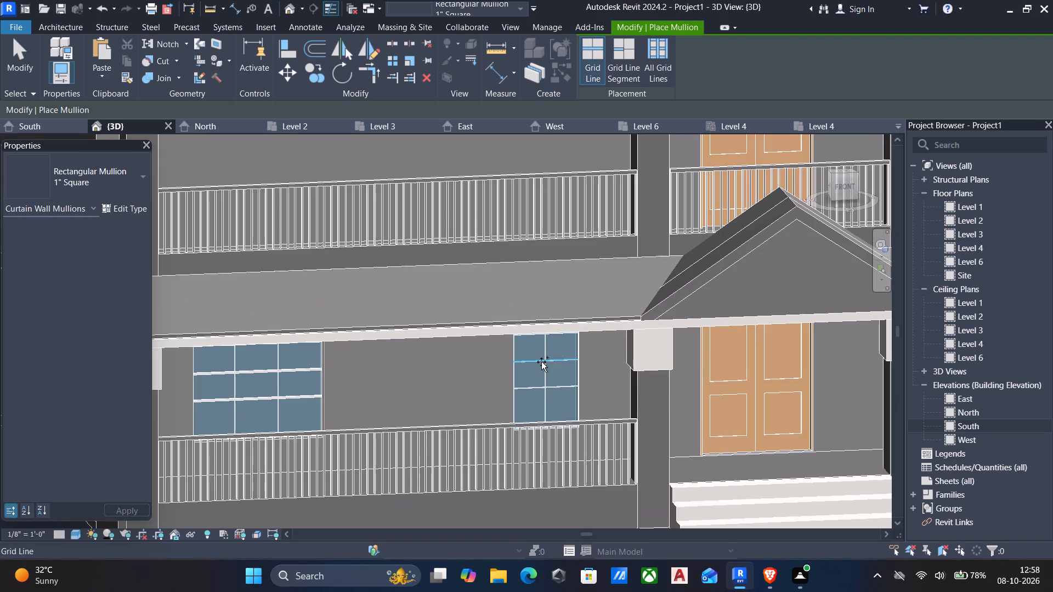
left_click(541, 362)
left_click(531, 388)
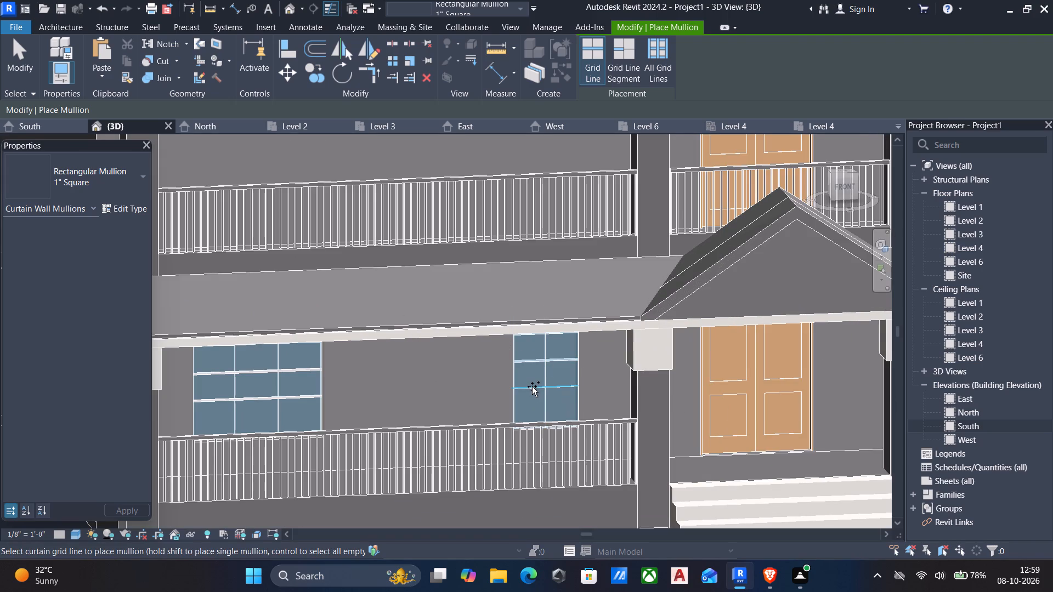
Examine the new mullions on the two ground-floor windows west of the entrance from an oblique angle and close up.
scroll(533, 386, "down", 1)
middle_click_drag(533, 386, 465, 395, "shift")
scroll(569, 256, "up", 5)
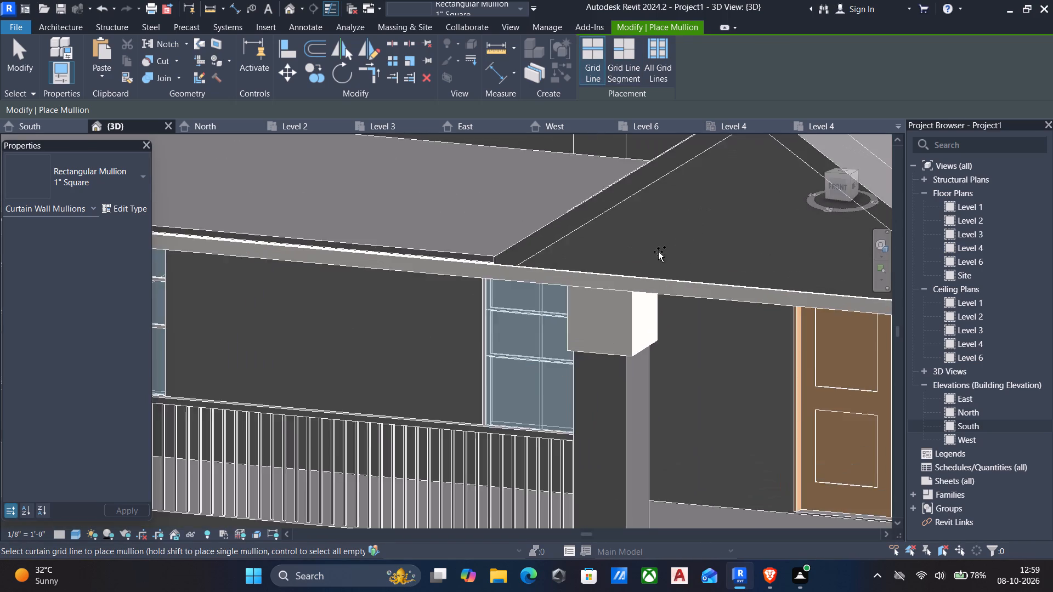
scroll(596, 280, "up", 6)
scroll(245, 314, "down", 5)
scroll(284, 334, "down", 3)
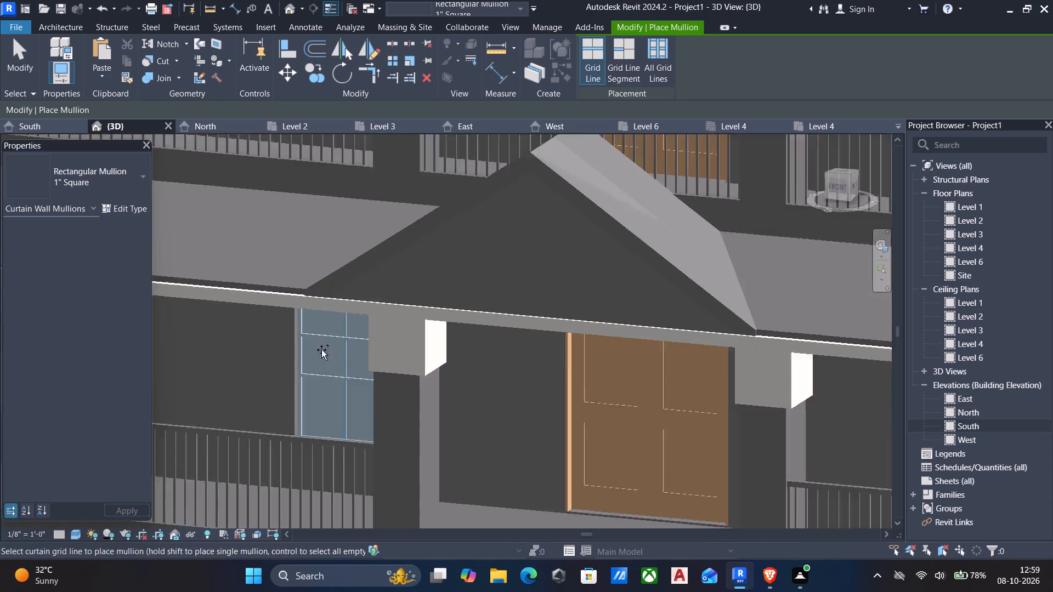
scroll(321, 350, "down", 2)
middle_click_drag(555, 349, 768, 330)
scroll(426, 314, "up", 6)
scroll(448, 323, "down", 6)
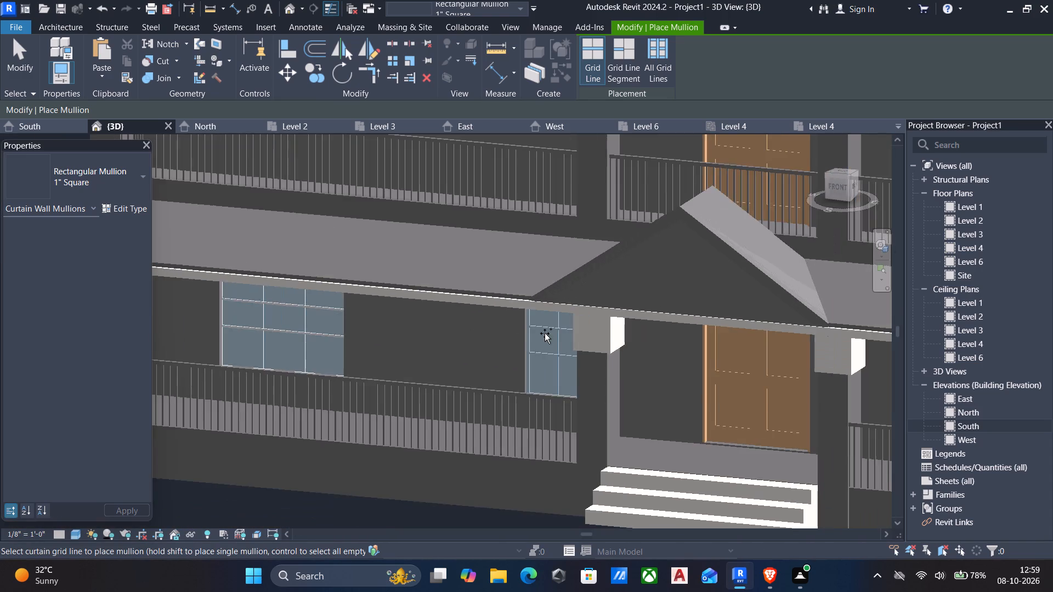
scroll(298, 321, "down", 1)
middle_click_drag(303, 321, 778, 377)
scroll(762, 372, "up", 11)
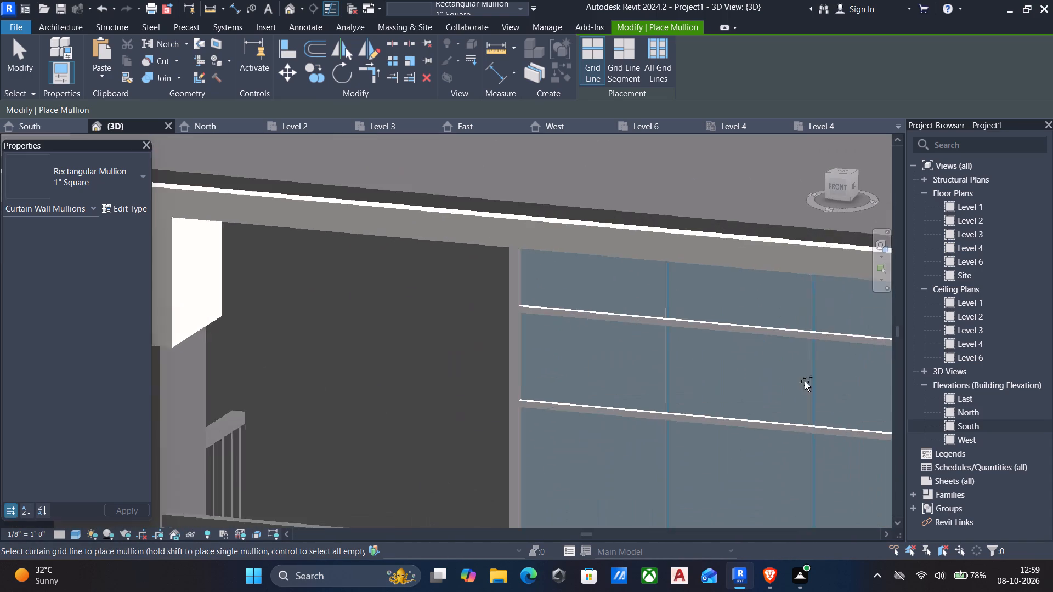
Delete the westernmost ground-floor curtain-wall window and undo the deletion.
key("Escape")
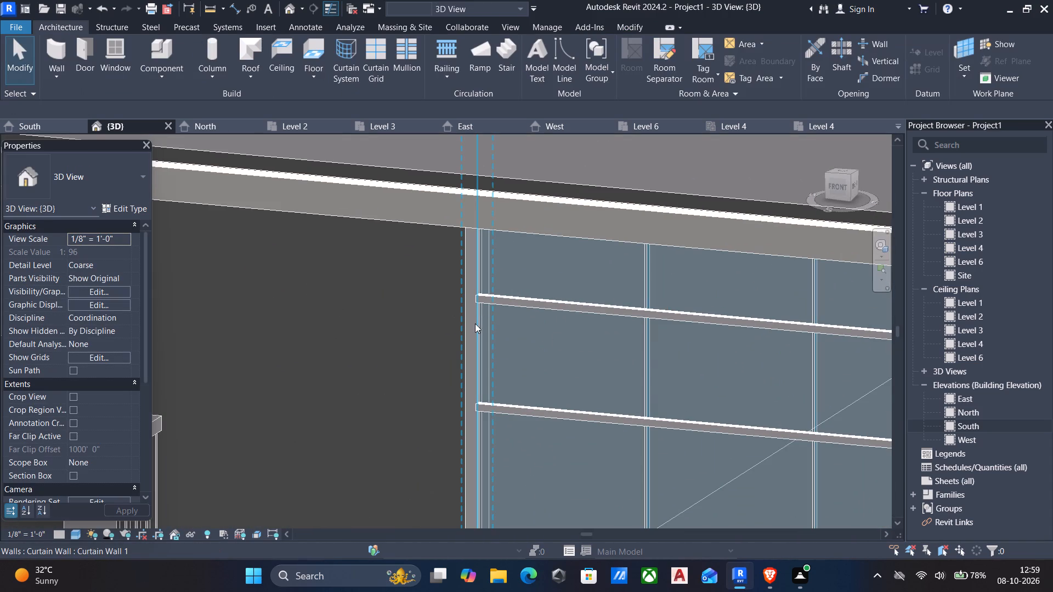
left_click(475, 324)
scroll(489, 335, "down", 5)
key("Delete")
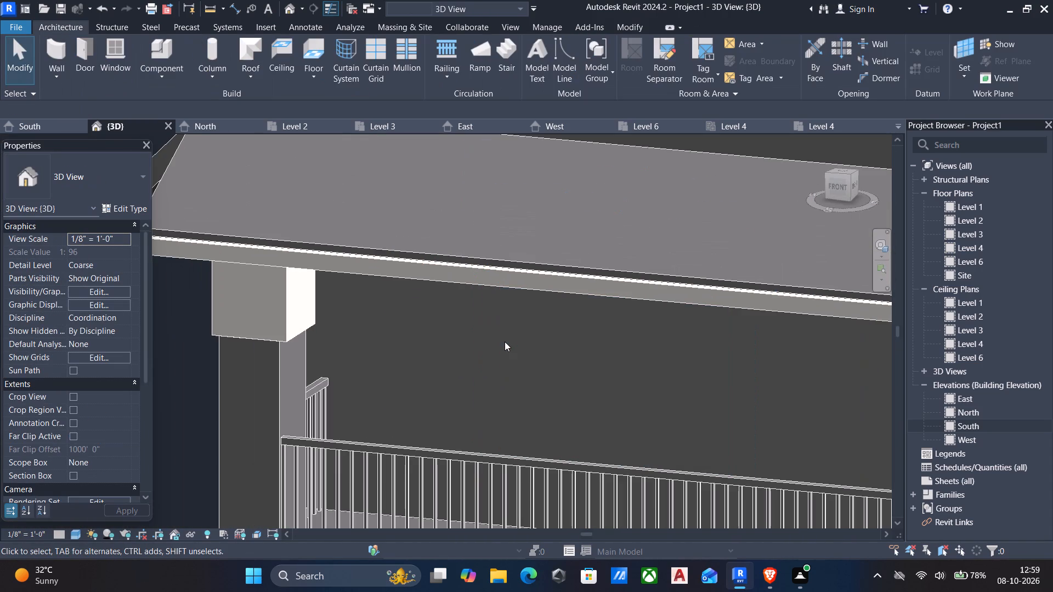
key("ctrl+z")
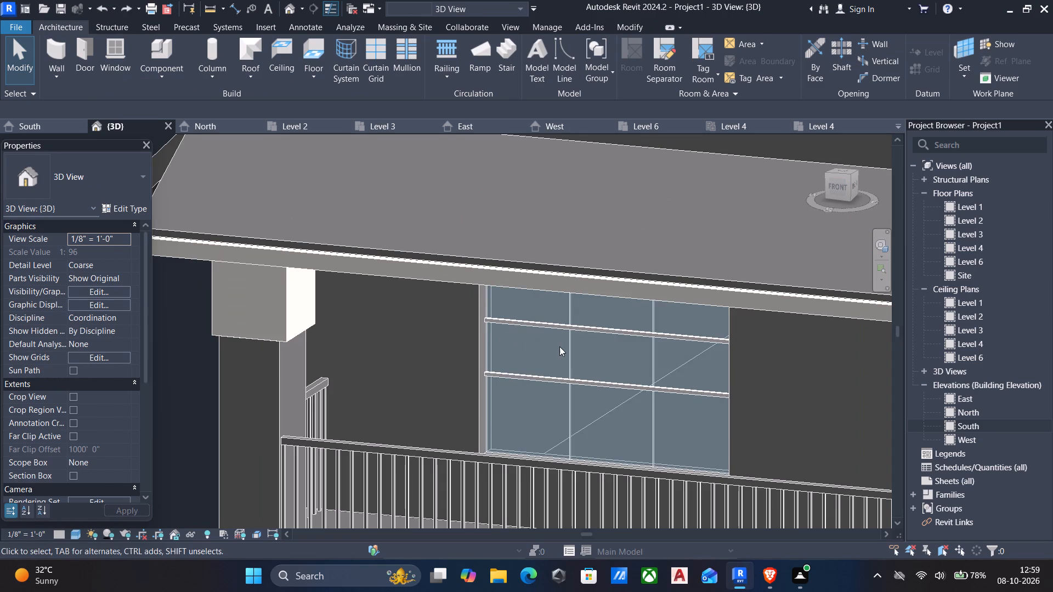
Place 1" Square mullions on the two lower horizontal grid lines of the easternmost ground-floor window.
scroll(758, 370, "down", 4)
middle_click_drag(644, 438, 438, 474)
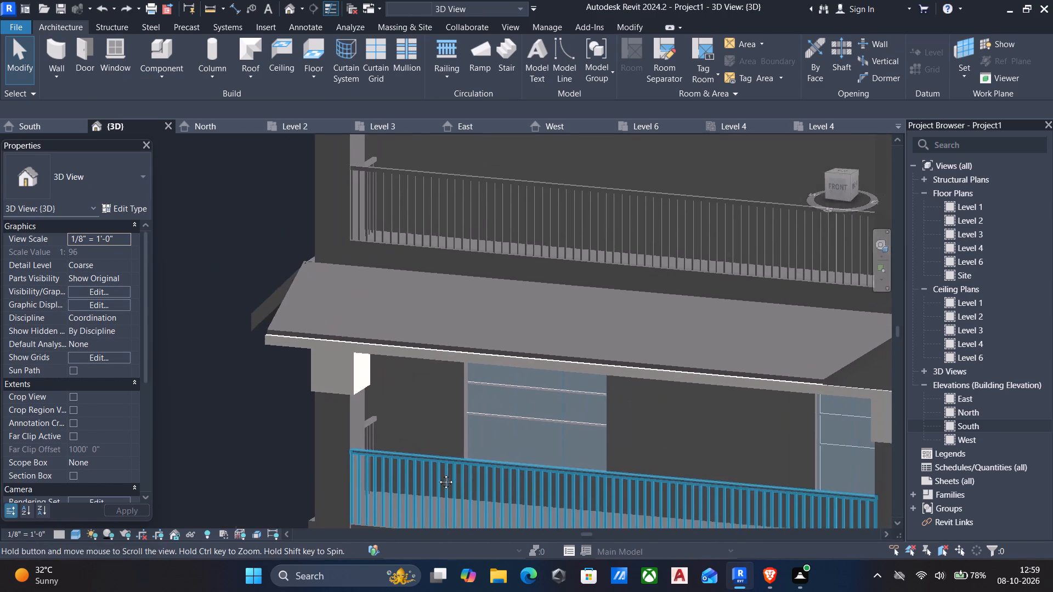
middle_click_drag(438, 474, 349, 457)
scroll(375, 440, "down", 3)
middle_click_drag(801, 436, 313, 301)
scroll(545, 314, "up", 4)
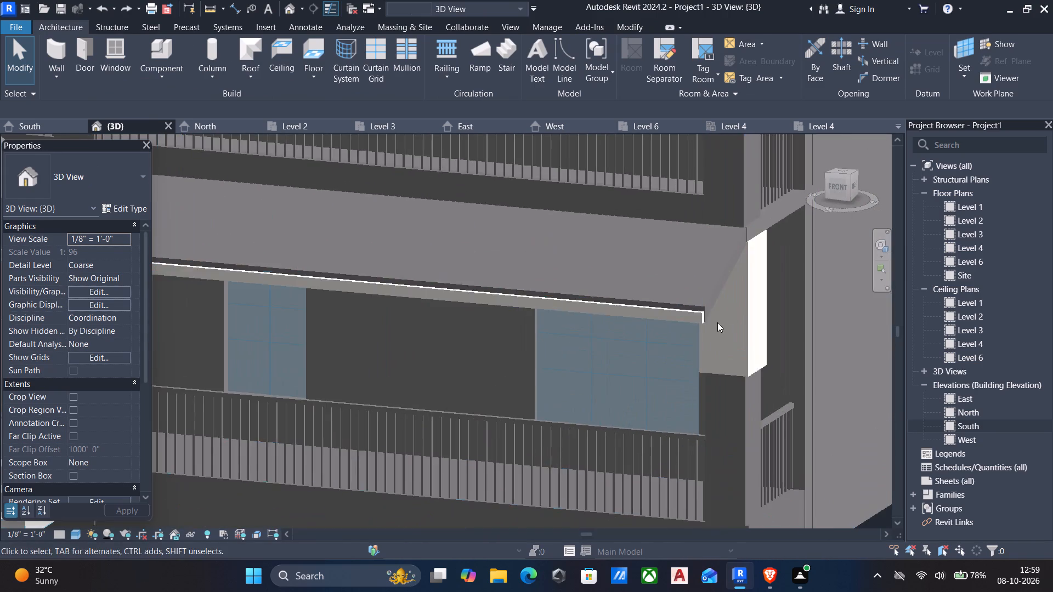
scroll(538, 368, "up", 6)
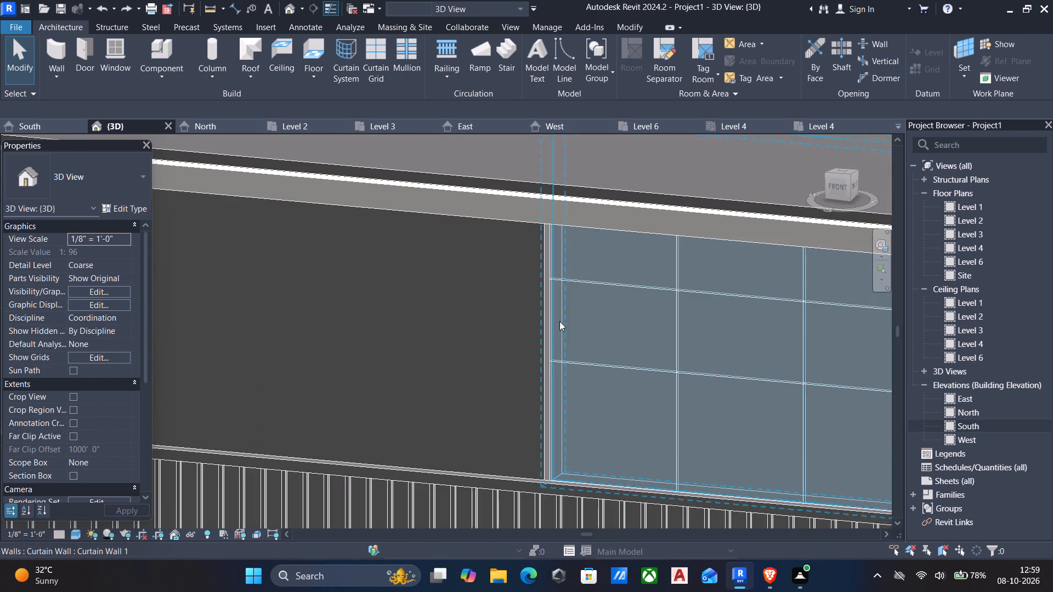
left_click(400, 48)
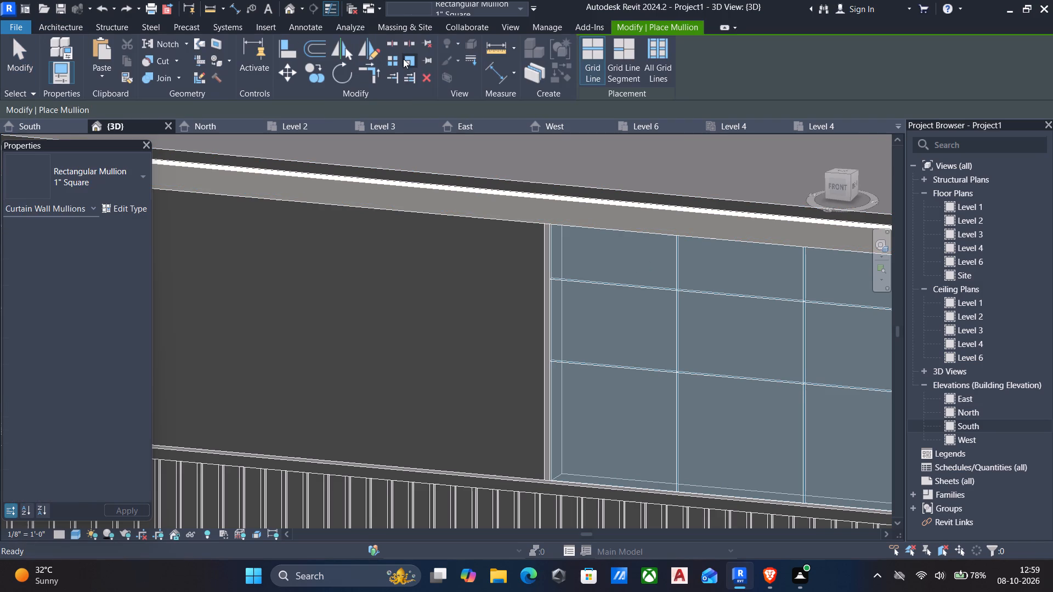
left_click(657, 289)
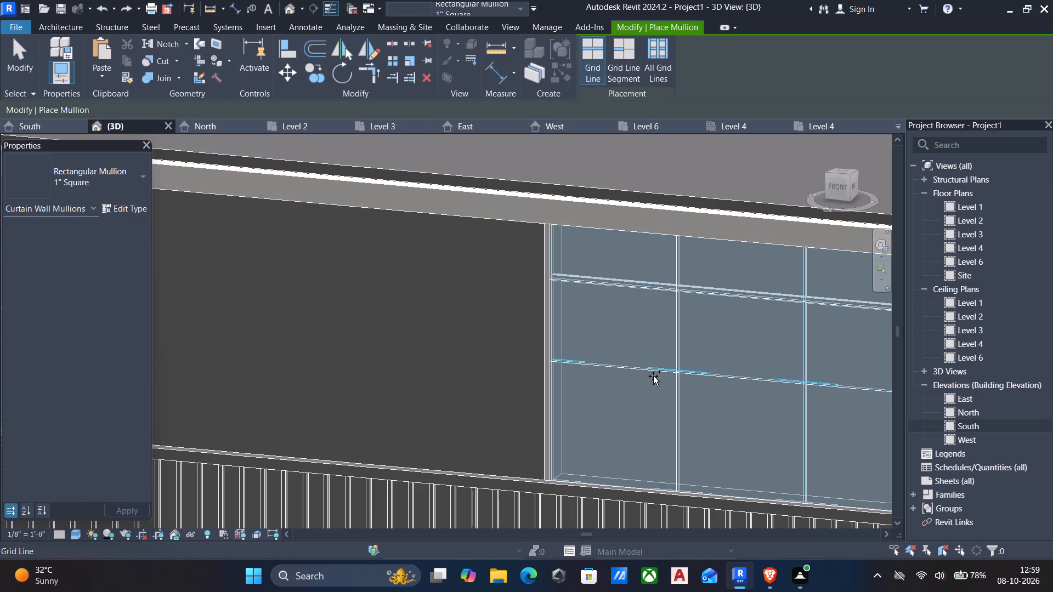
left_click(643, 372)
scroll(642, 372, "down", 5)
middle_click_drag(613, 430, 609, 473)
scroll(609, 466, "up", 1)
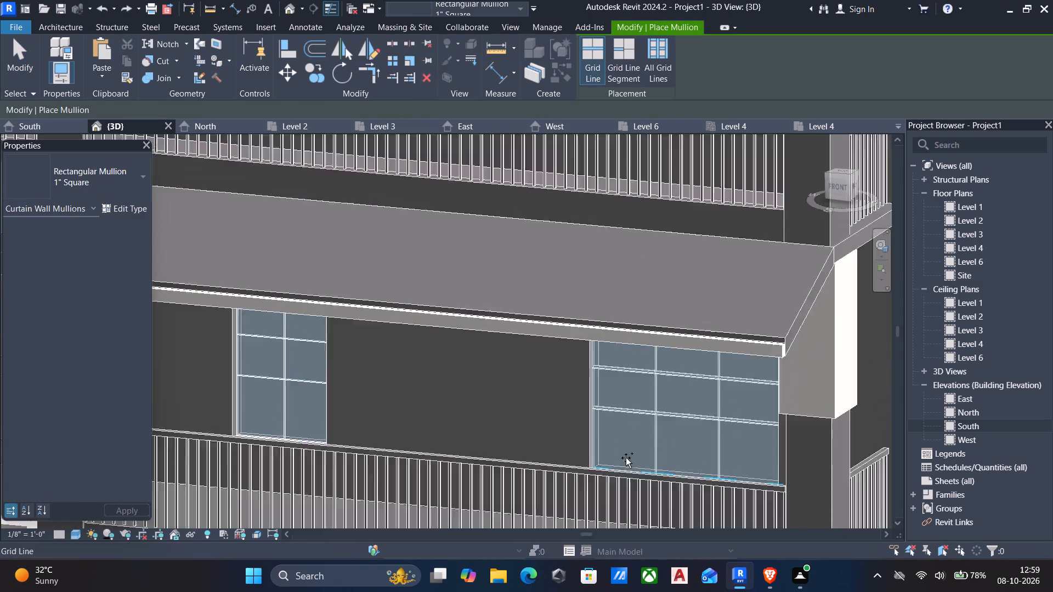
scroll(625, 451, "down", 3)
middle_click_drag(624, 451, 640, 391)
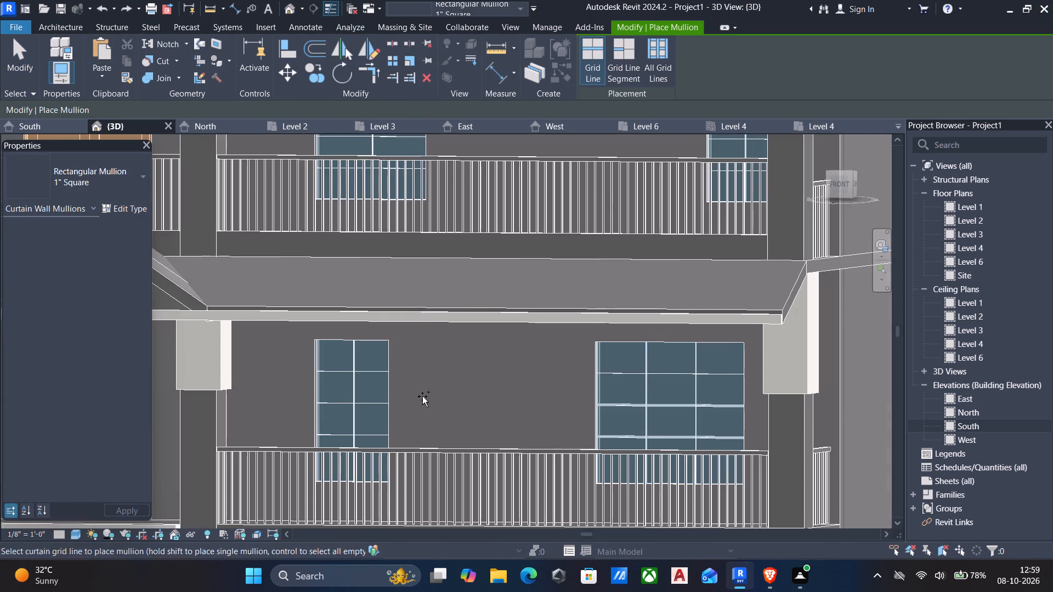
Place 1" Square mullions on the three horizontal grid lines of the narrow ground-floor window east of the entrance and the easternmost window's upper line.
left_click(363, 374)
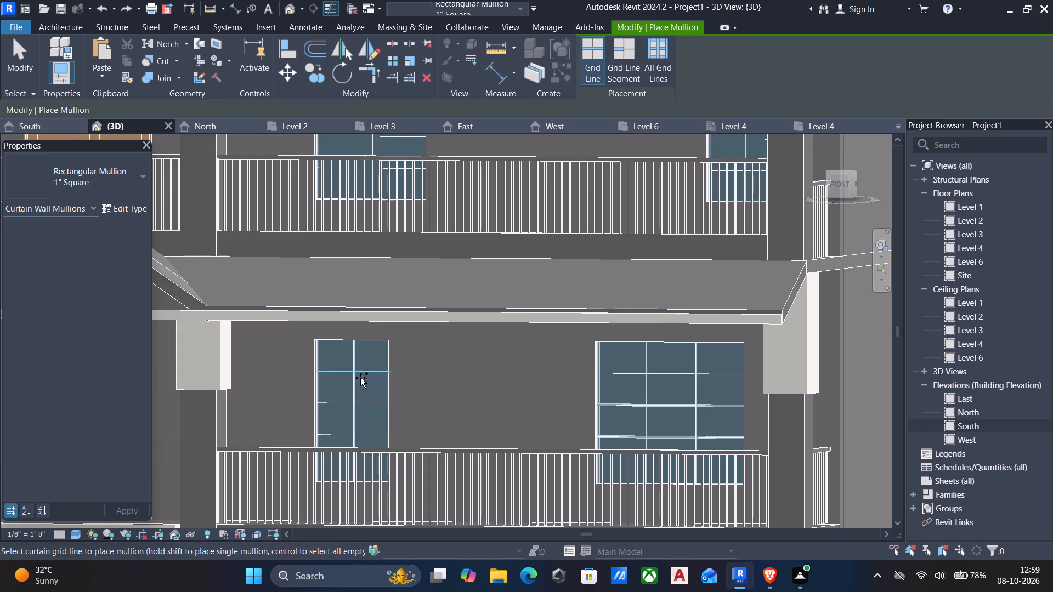
left_click(367, 401)
left_click(368, 436)
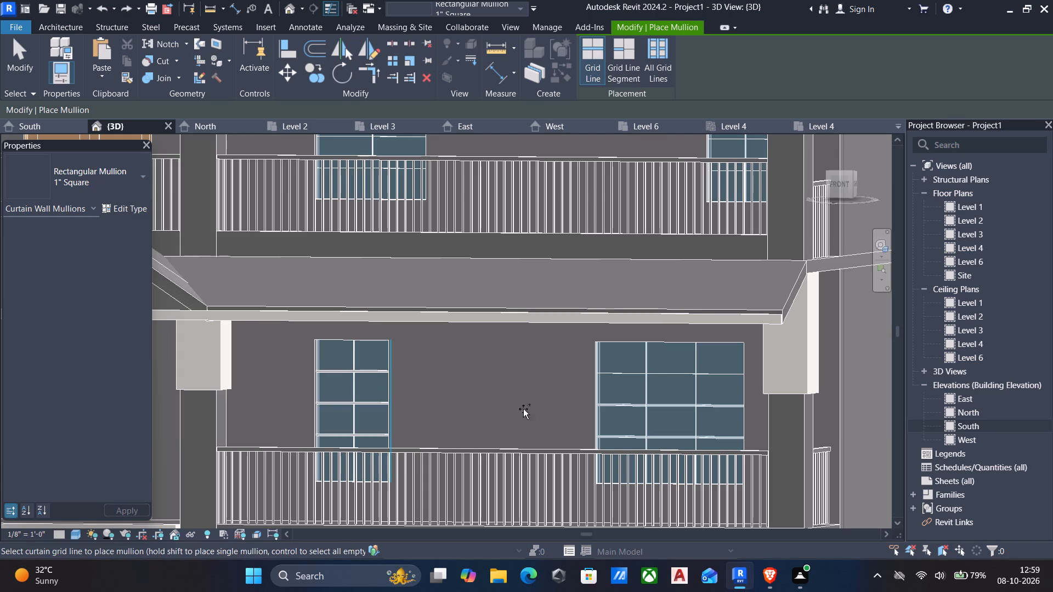
left_click(622, 371)
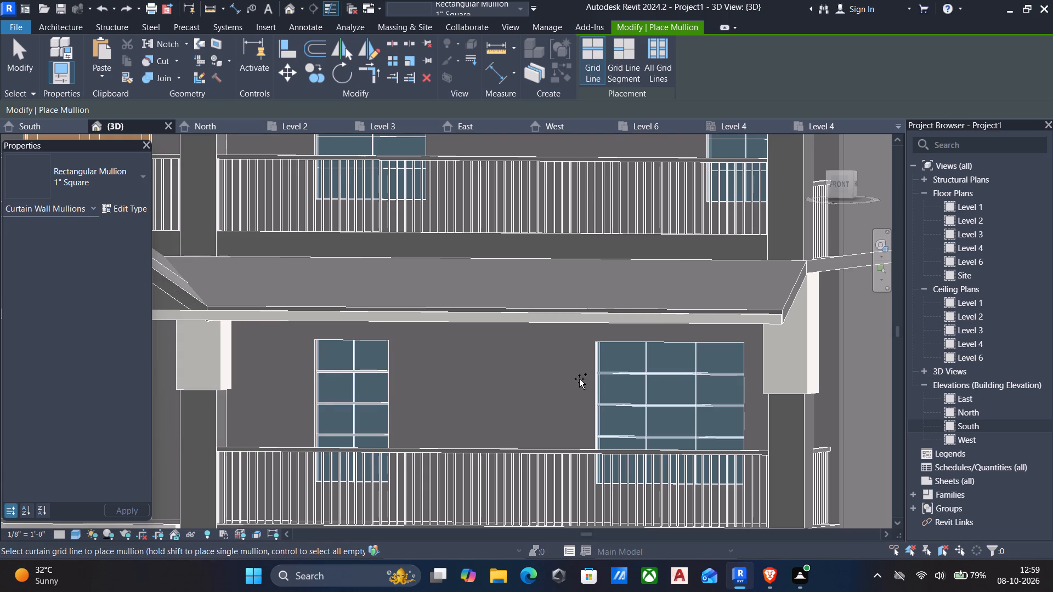
Place 1" Square mullions on the three horizontal grid lines of the easternmost upper-floor window.
scroll(579, 379, "down", 1, "shift")
middle_click_drag(579, 379, 575, 406, "shift")
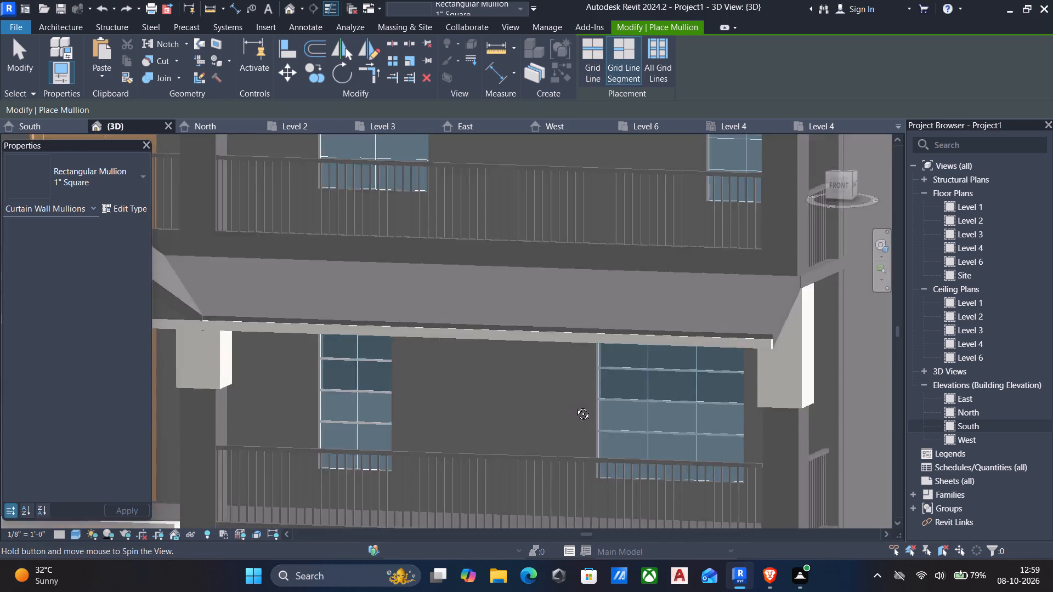
middle_click_drag(575, 406, 534, 405, "shift")
scroll(532, 406, "down", 2)
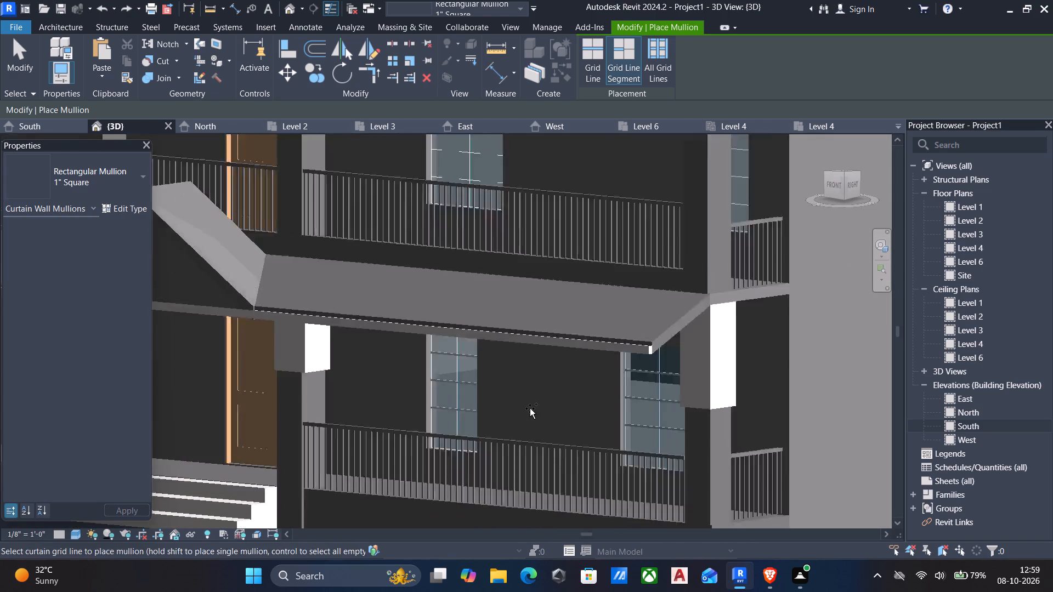
scroll(530, 408, "down", 2)
scroll(335, 411, "down", 1)
middle_click_drag(335, 412, 420, 414, "shift")
scroll(497, 327, "up", 6)
scroll(538, 308, "down", 6)
middle_click_drag(531, 311, 525, 349)
scroll(580, 335, "up", 2)
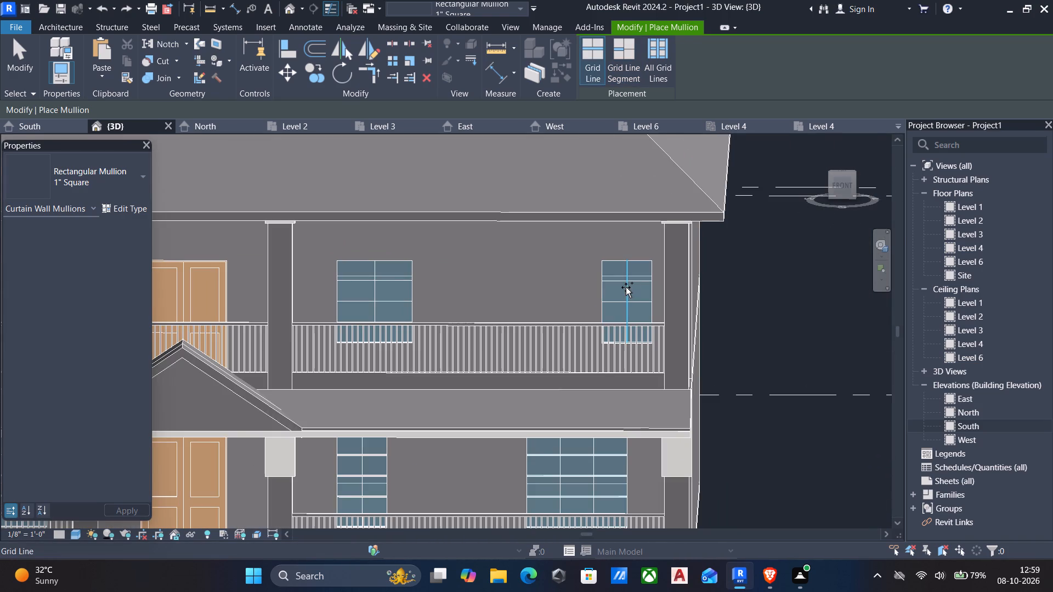
scroll(600, 280, "up", 2)
left_click(626, 280)
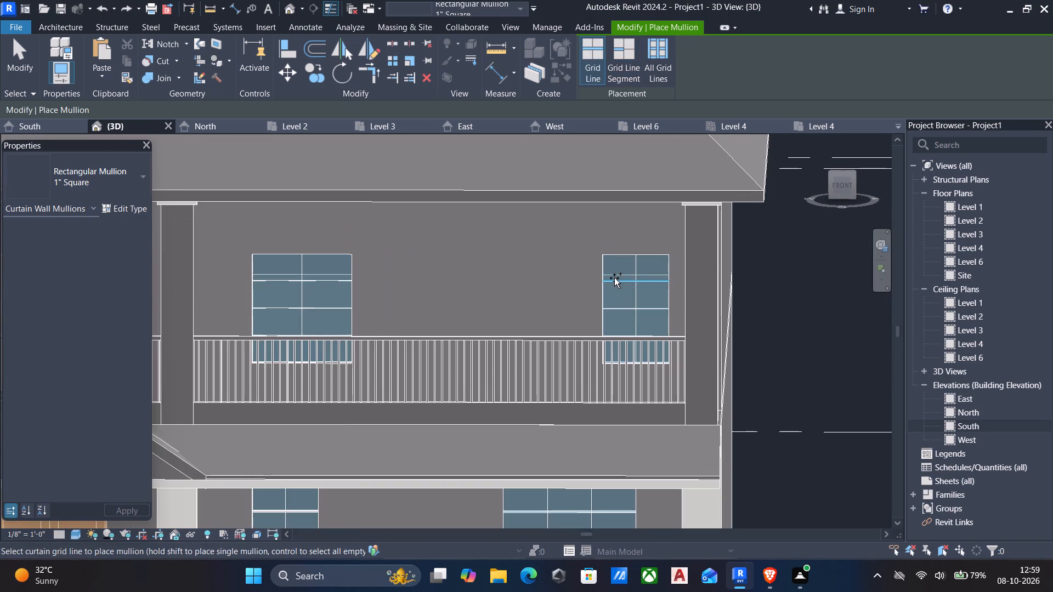
scroll(617, 278, "down", 2)
middle_click_drag(625, 281, 623, 352, "shift")
scroll(633, 311, "up", 4)
left_click(601, 299)
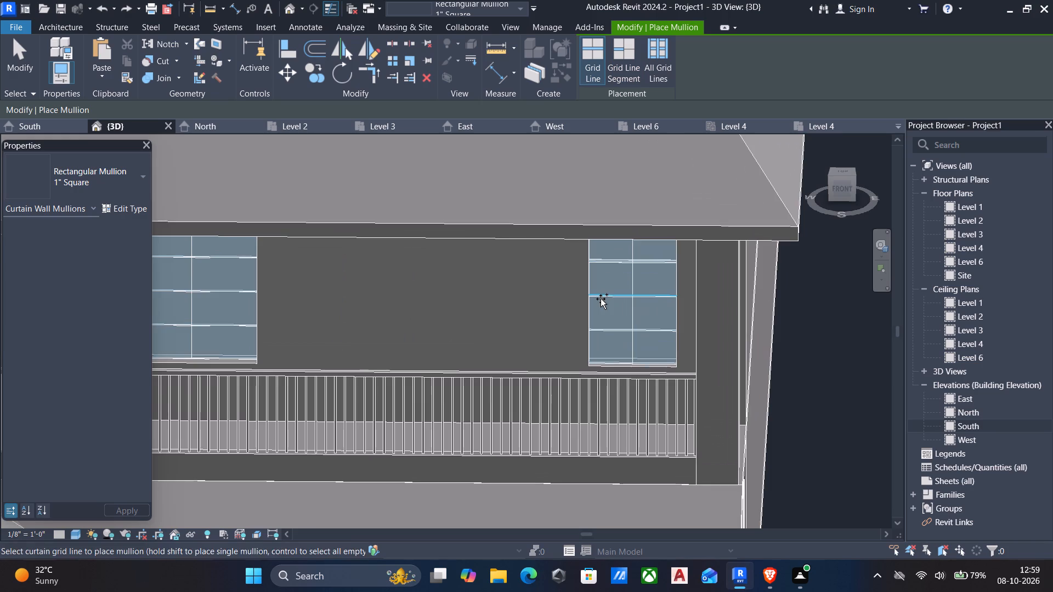
left_click(613, 331)
Place 1" Square mullions on the three horizontal grid lines of the upper-floor window just east of the balcony door.
scroll(593, 329, "down", 5)
middle_click_drag(573, 331, 721, 338)
scroll(522, 317, "up", 1)
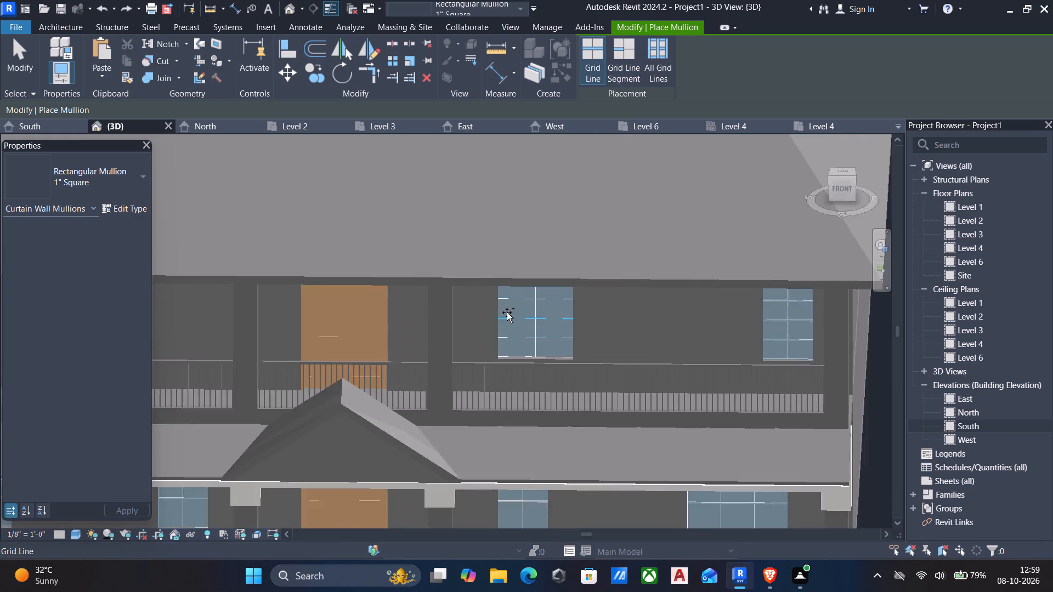
scroll(507, 312, "up", 1)
left_click(505, 299)
left_click(521, 315)
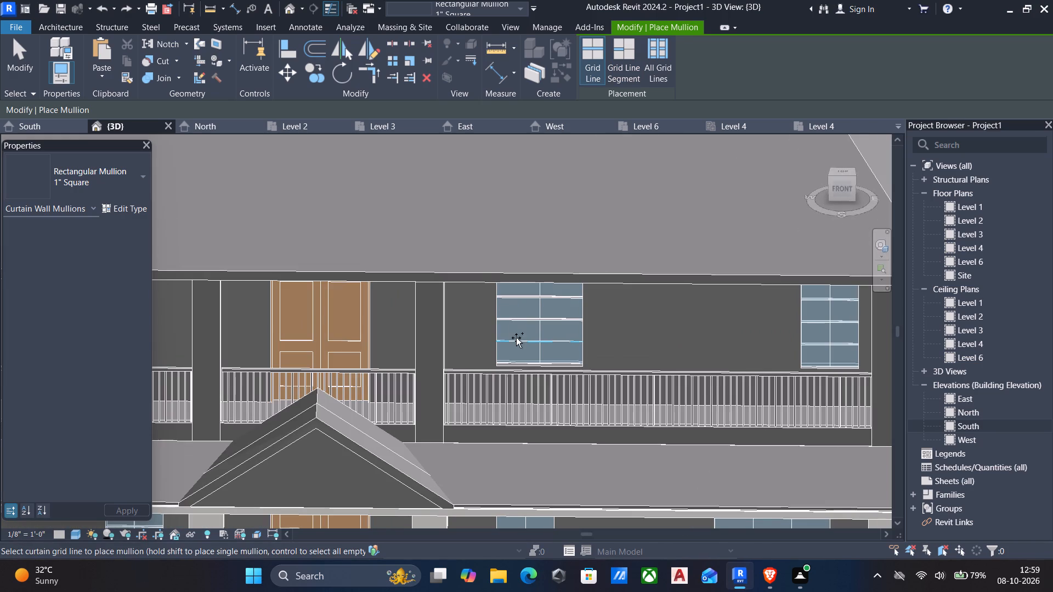
left_click(513, 342)
Place 2.5" x 5" rectangular mullions on all remaining grid lines of the two western ground-floor windows and the narrow one east of the entrance.
scroll(509, 343, "down", 2)
middle_click_drag(508, 349, 690, 362)
scroll(452, 382, "down", 2)
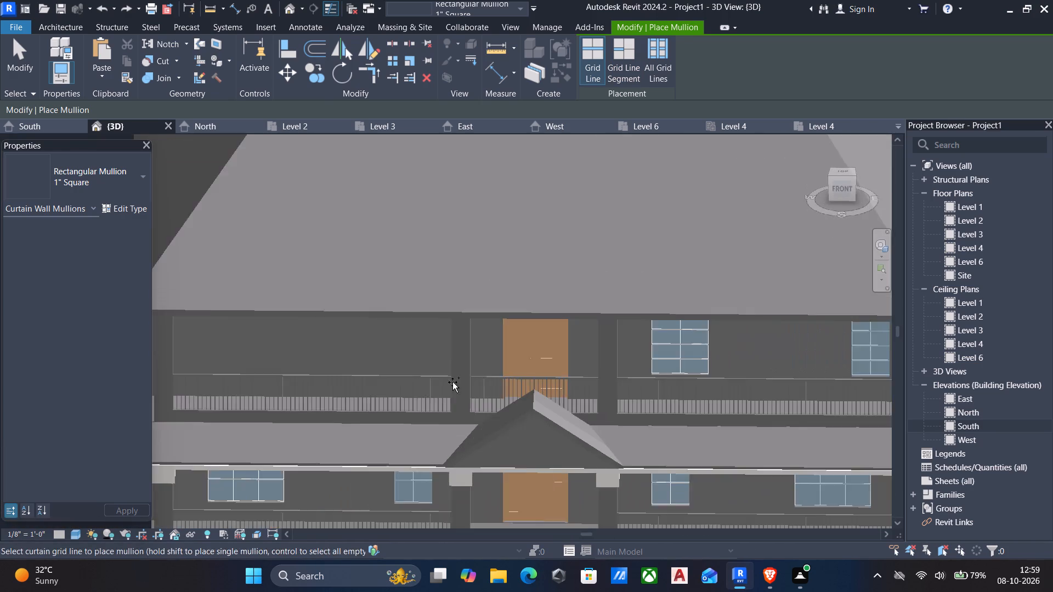
middle_click_drag(460, 383, 486, 370)
scroll(487, 376, "down", 1)
middle_click_drag(485, 383, 491, 334)
scroll(491, 332, "up", 1)
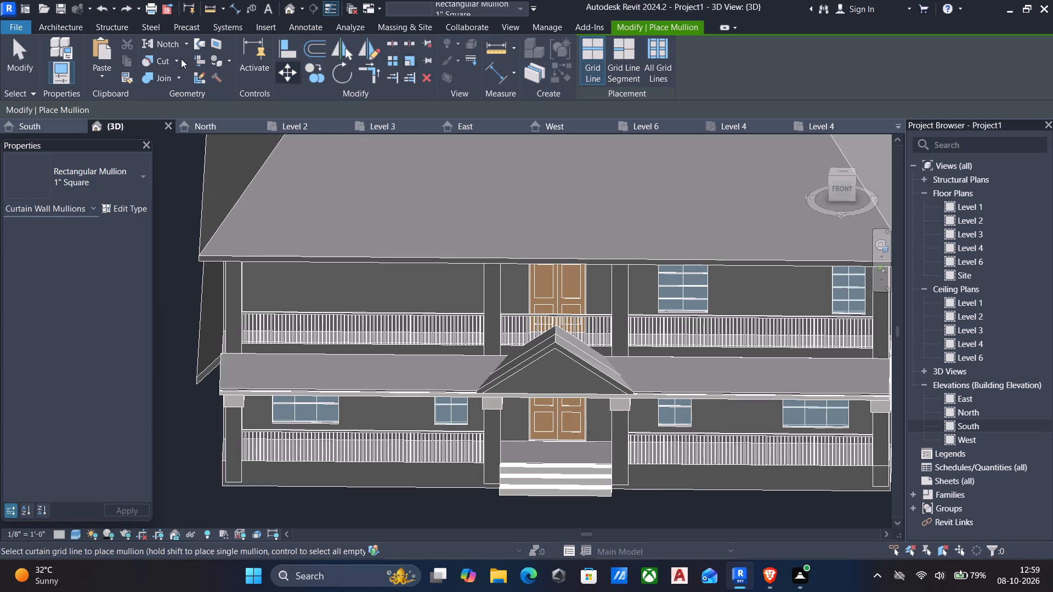
left_click(97, 175)
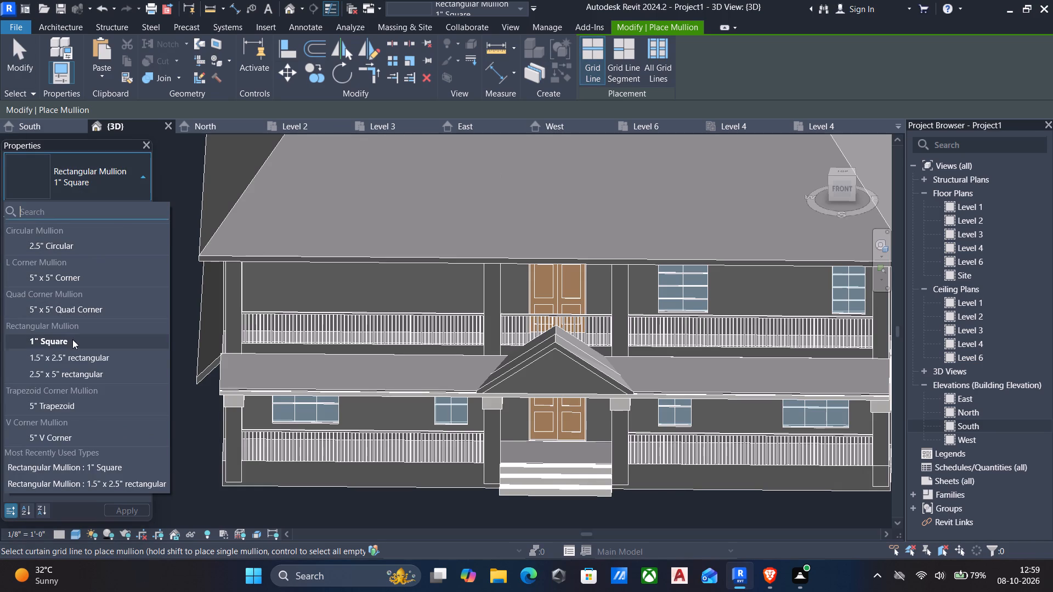
left_click(63, 371)
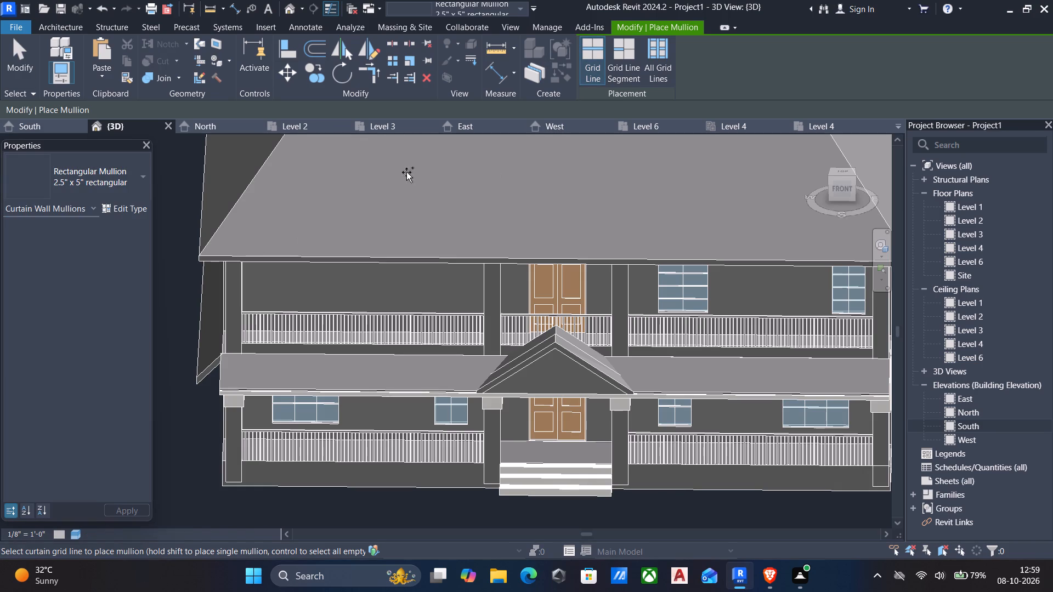
left_click(663, 49)
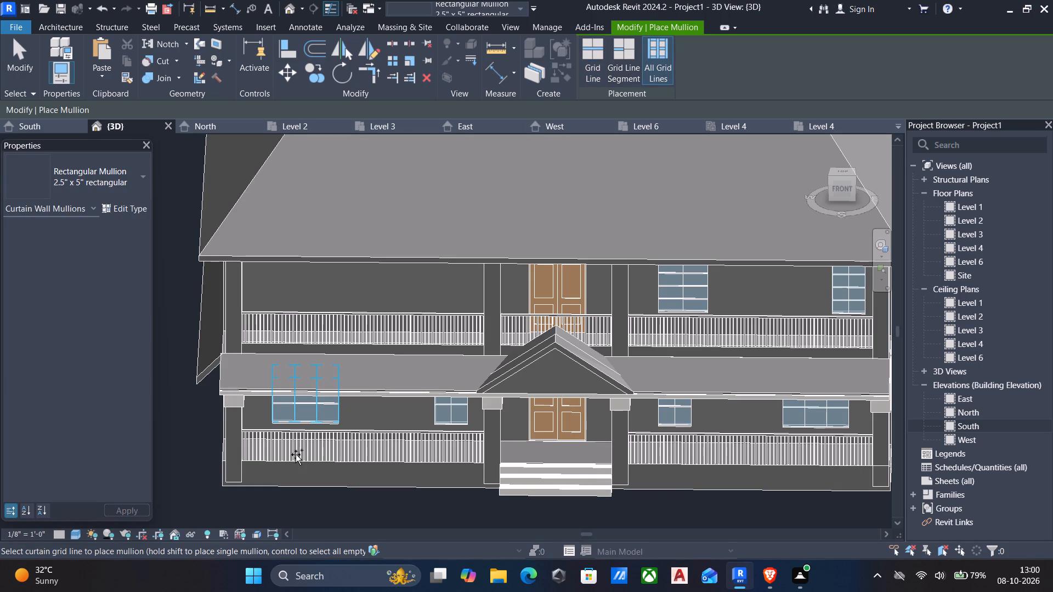
left_click(330, 420)
left_click(463, 419)
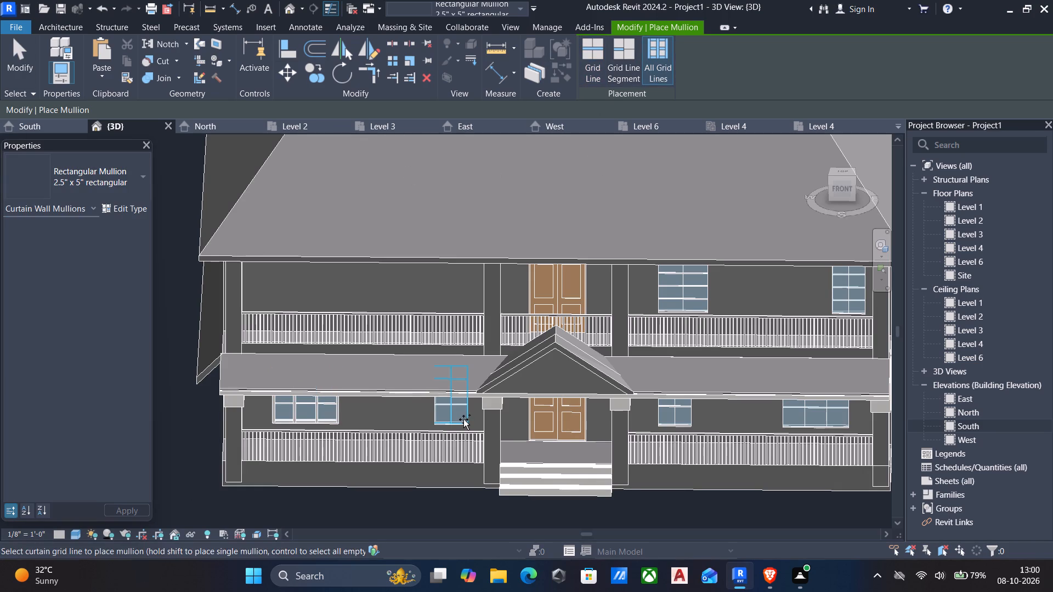
left_click(673, 419)
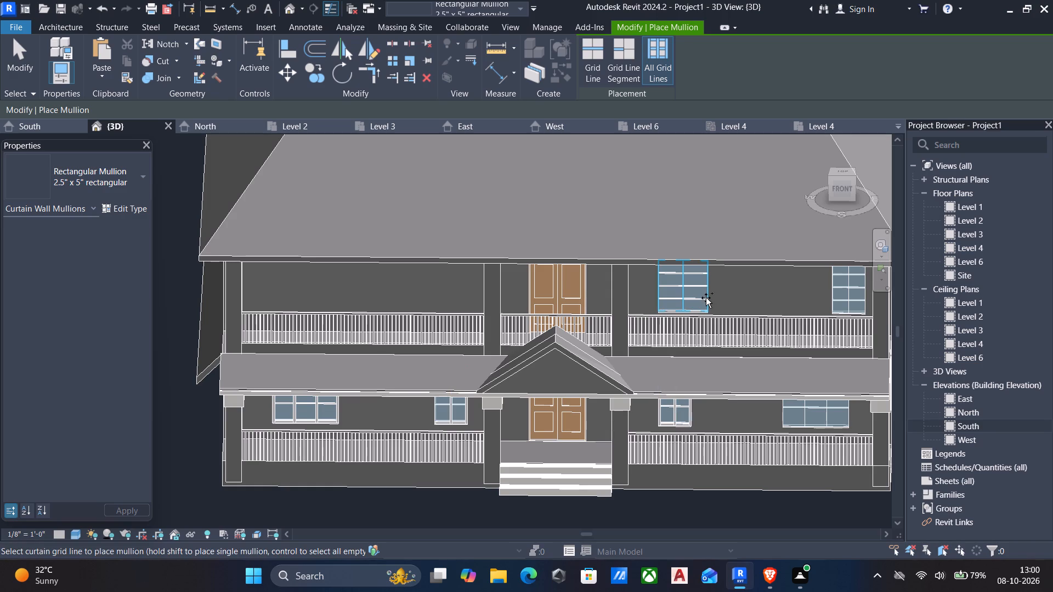
Place 2.5" x 5" rectangular mullions on all remaining grid lines of both upper-floor windows and the easternmost ground-floor window.
left_click(706, 298)
scroll(667, 298, "down", 2)
middle_click_drag(643, 310, 383, 374)
scroll(516, 464, "up", 1)
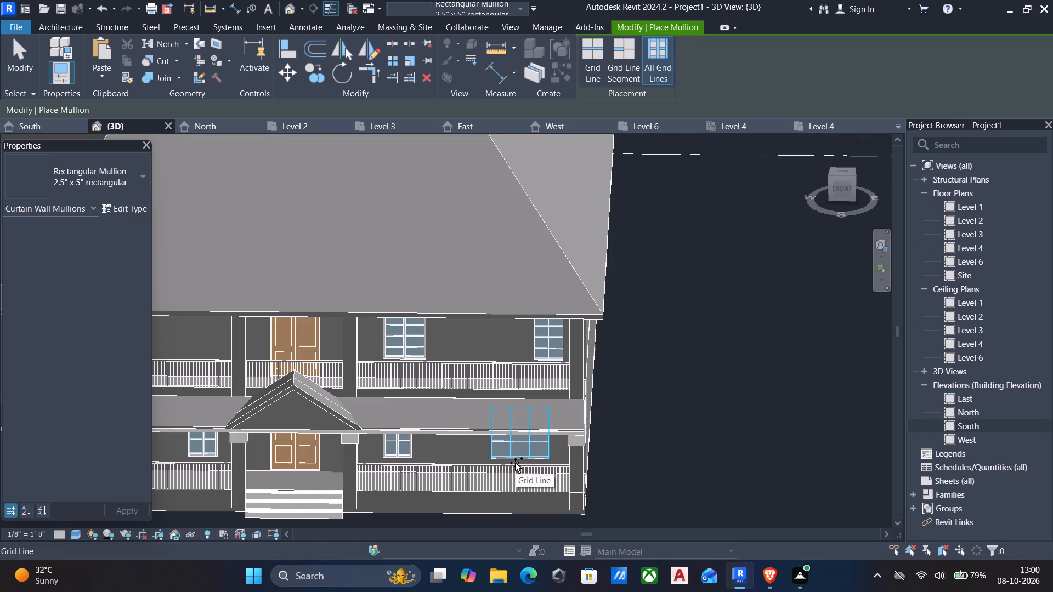
left_click(515, 463)
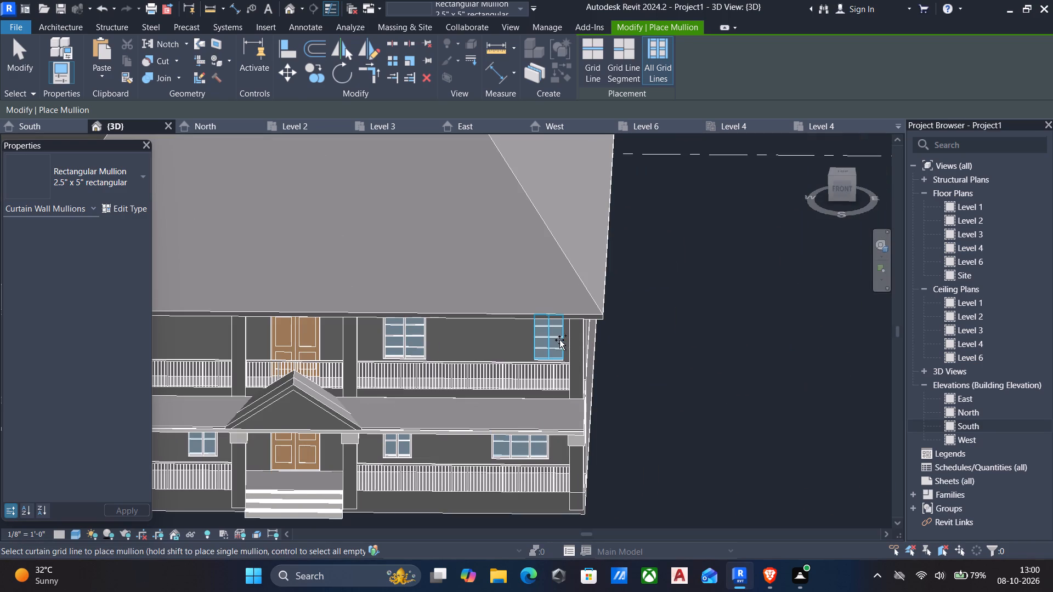
left_click(558, 338)
key("Escape")
Examine the whole house and its front windows with the fitted mullions from several angles.
scroll(544, 329, "down", 4)
middle_click_drag(655, 326, 691, 320)
middle_click_drag(692, 333, 689, 328, "shift")
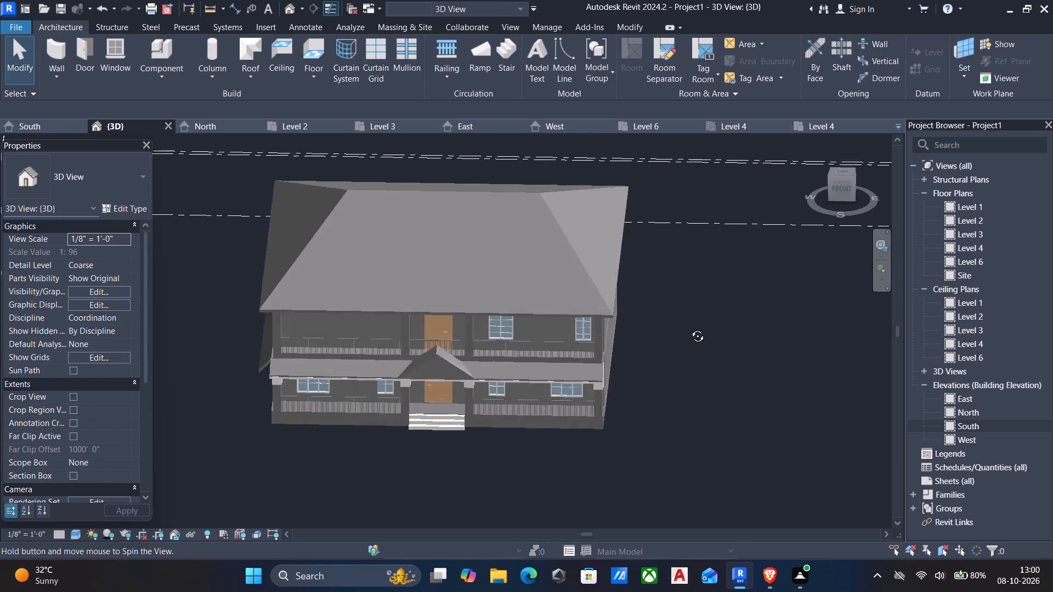
middle_click_drag(689, 328, 675, 257, "shift")
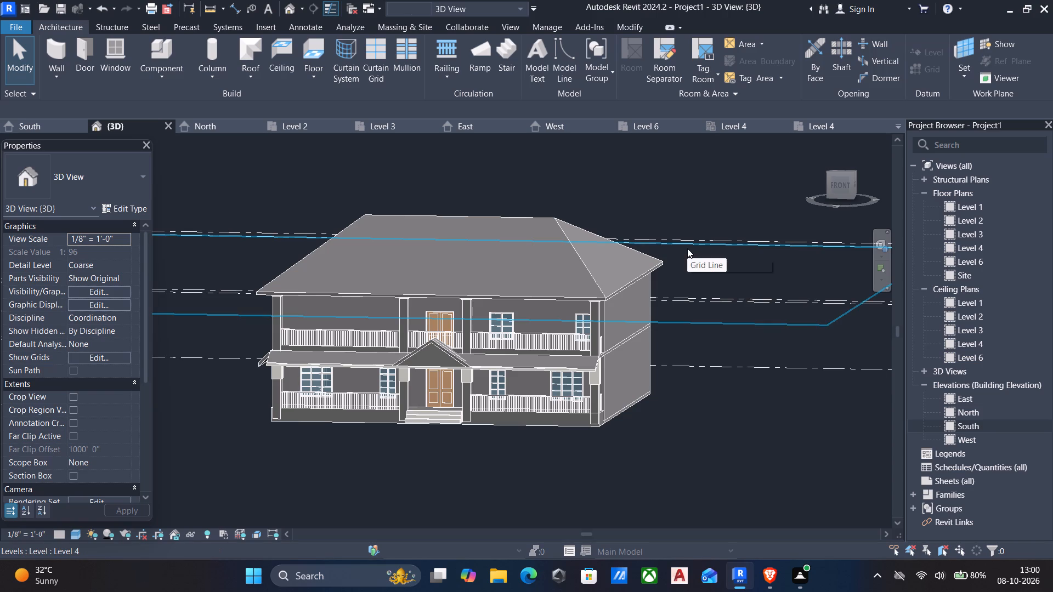
scroll(526, 242, "down", 2)
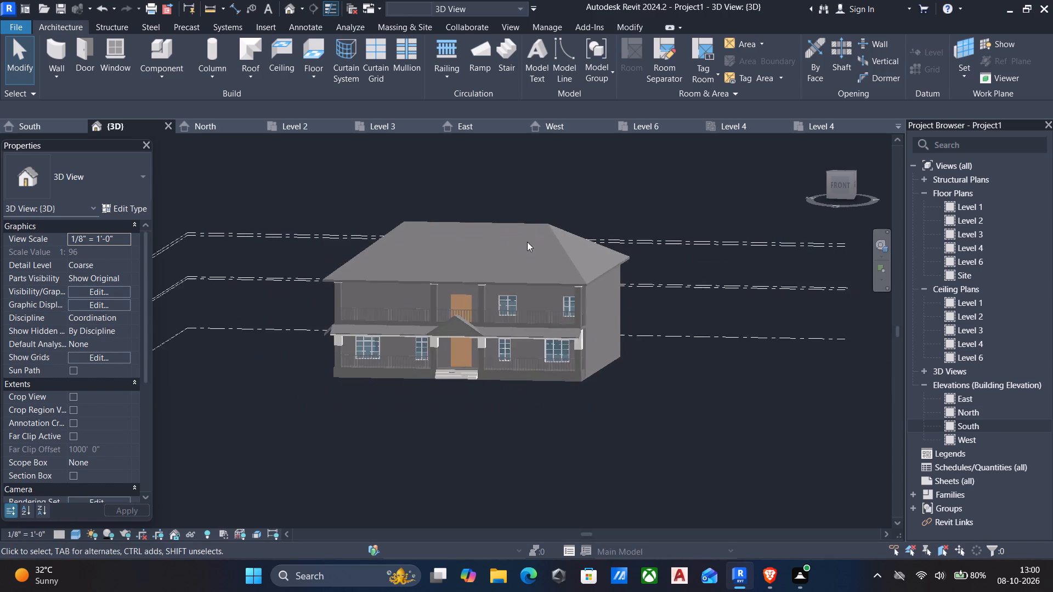
scroll(527, 242, "down", 3)
middle_click_drag(576, 252, 578, 272)
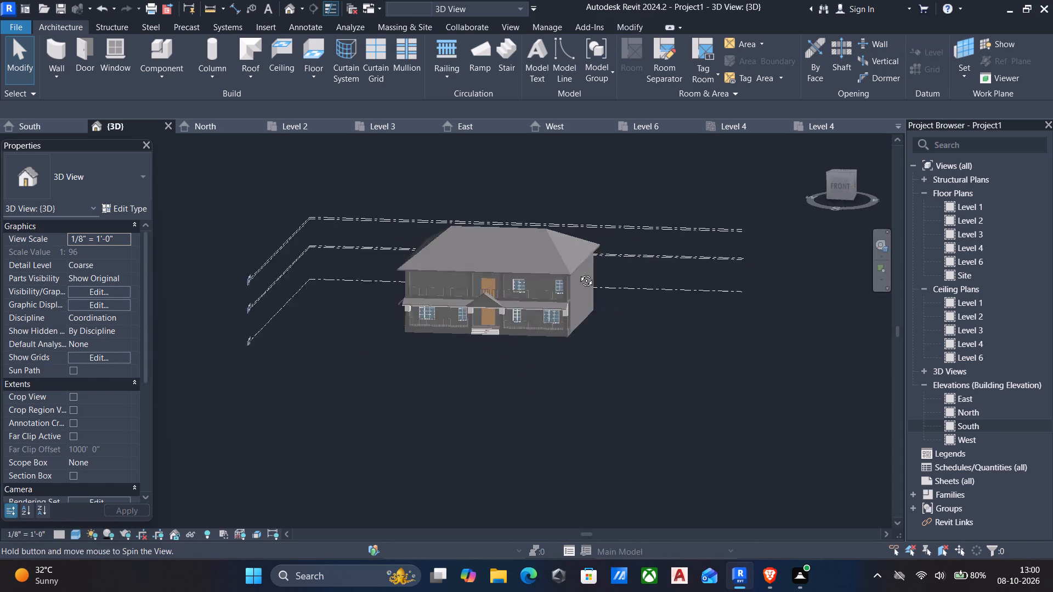
middle_click_drag(578, 272, 643, 294)
scroll(585, 308, "up", 6)
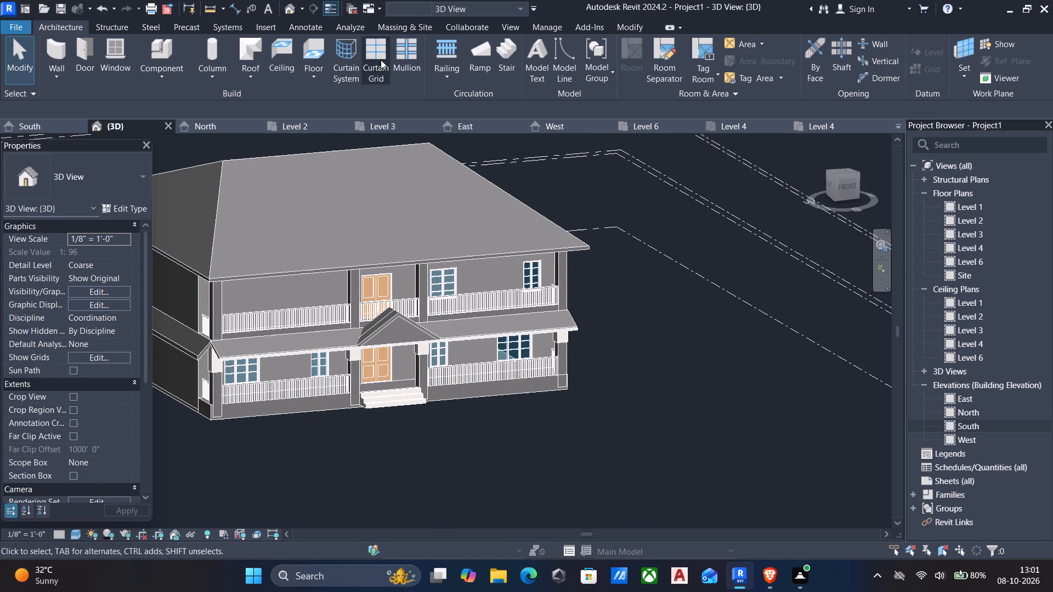
Create a new material named mulions from the material setting of the 1" Square rectangular mullion type.
left_click(405, 57)
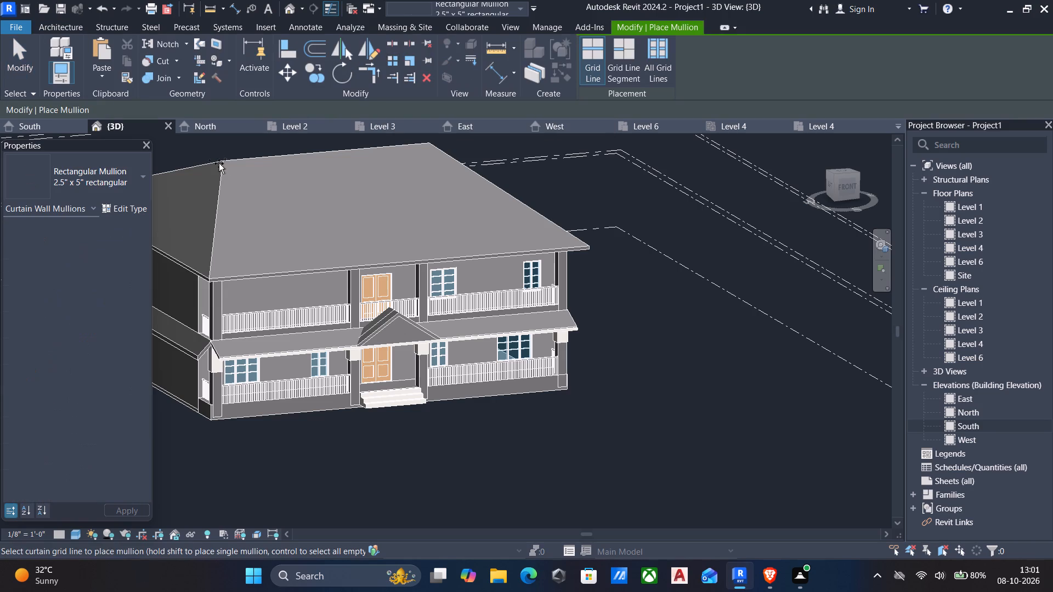
left_click(121, 172)
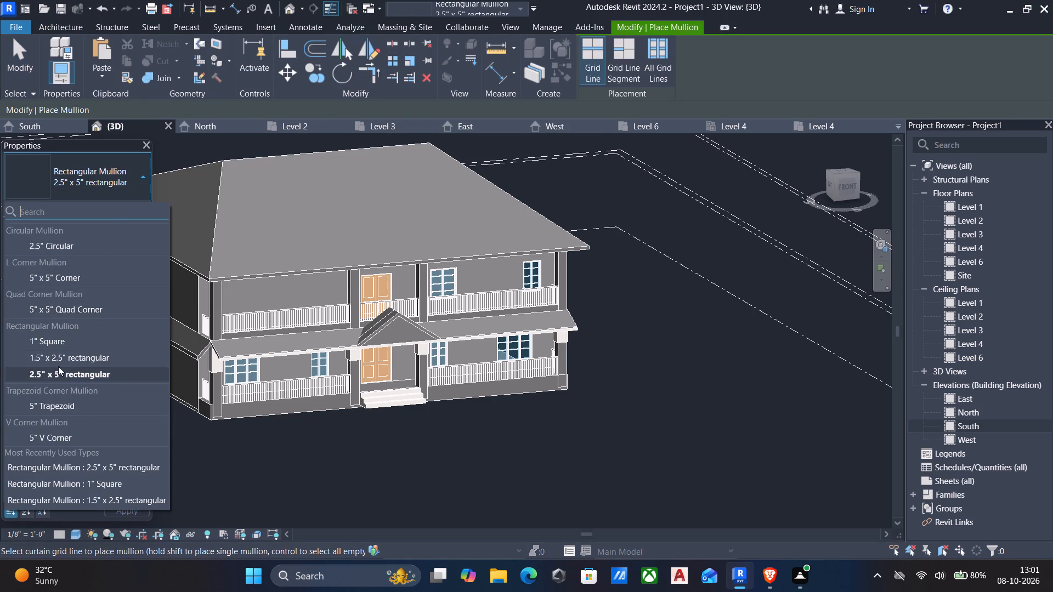
left_click(55, 343)
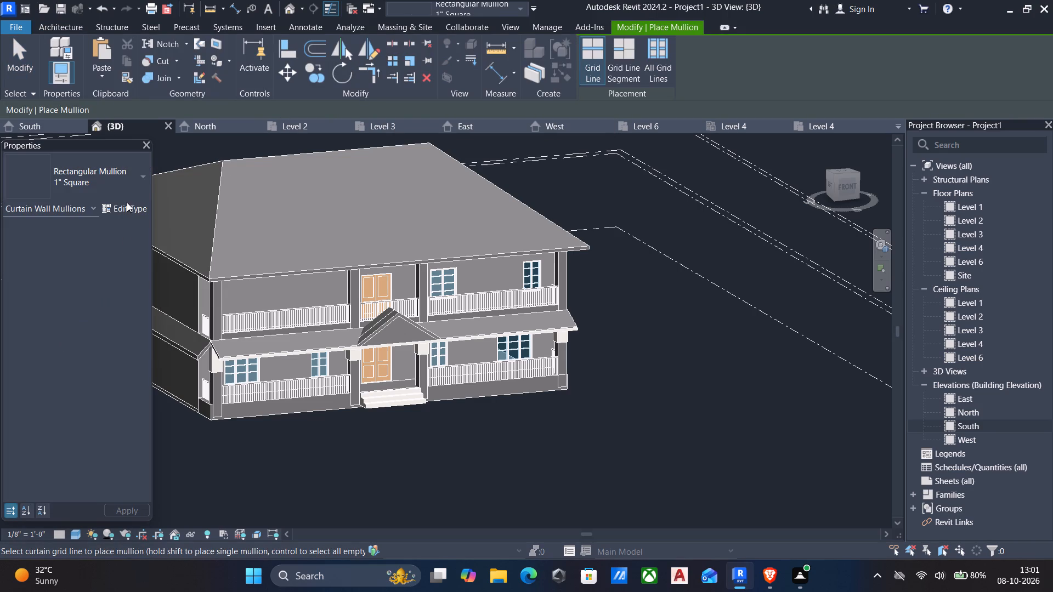
left_click(127, 202)
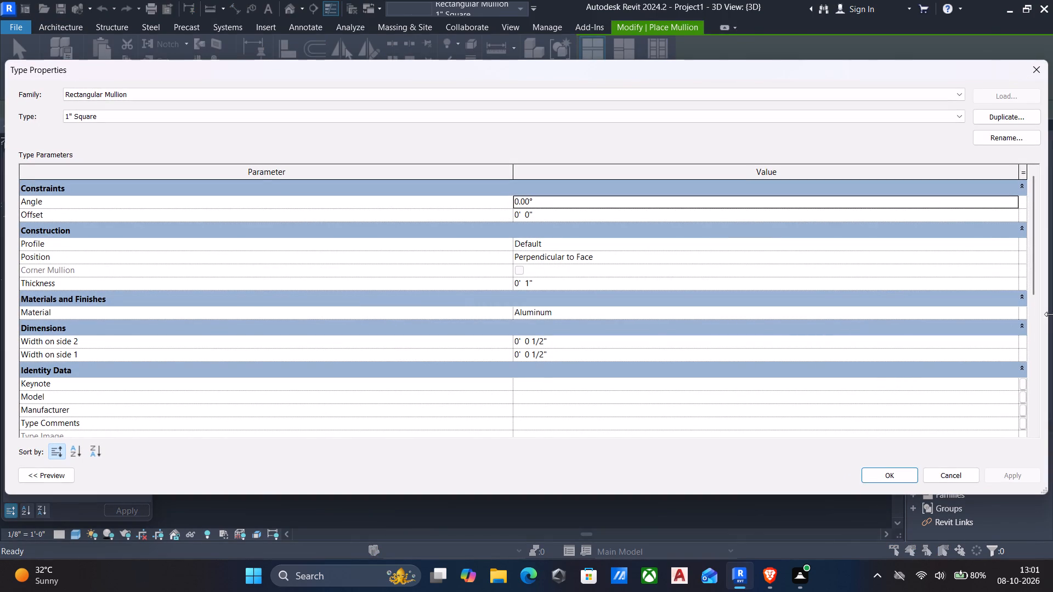
left_click(1015, 315)
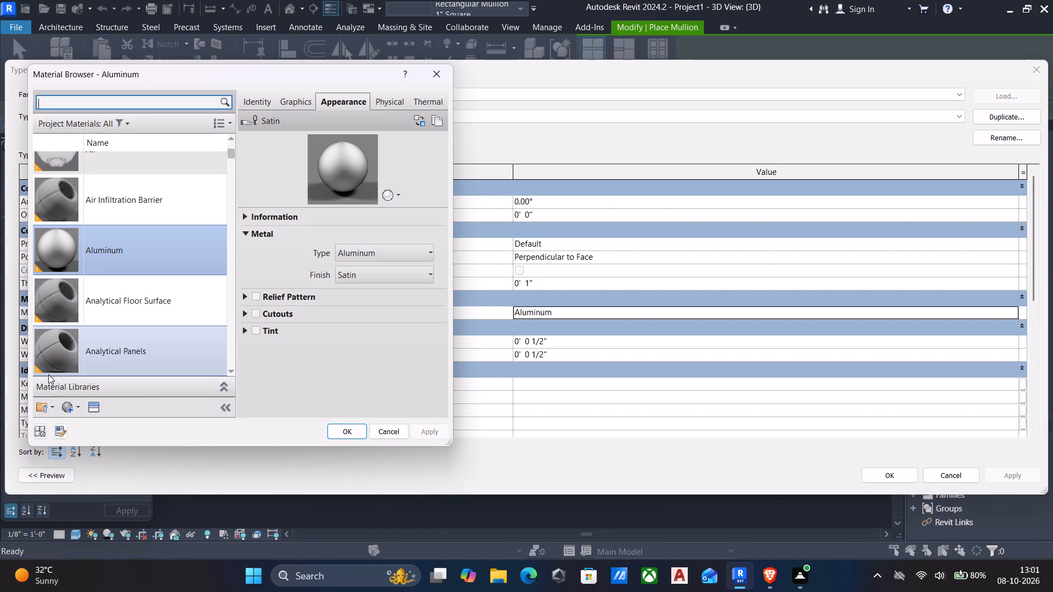
left_click(69, 406)
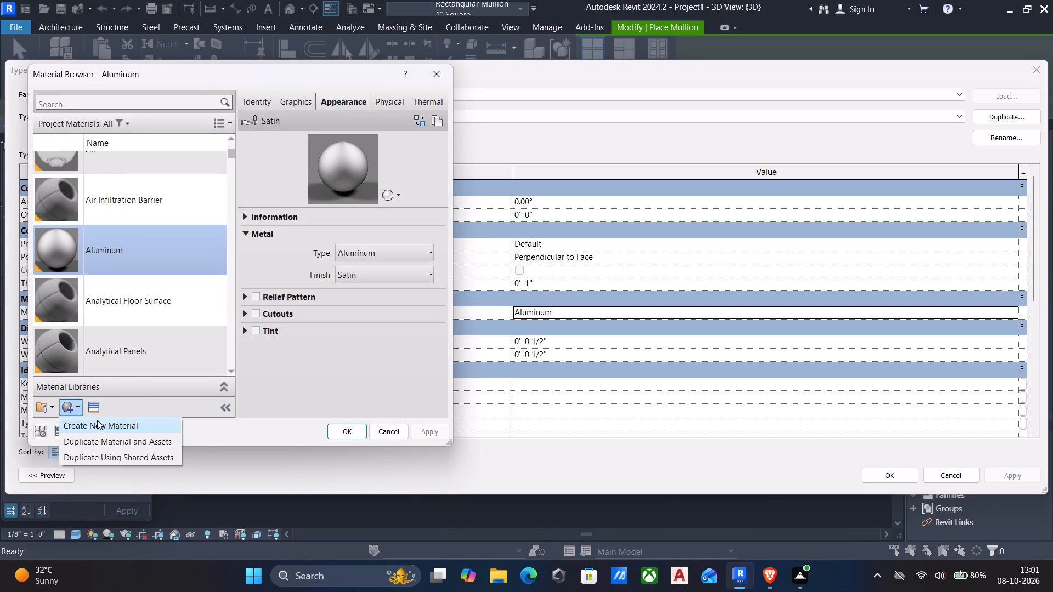
left_click(97, 426)
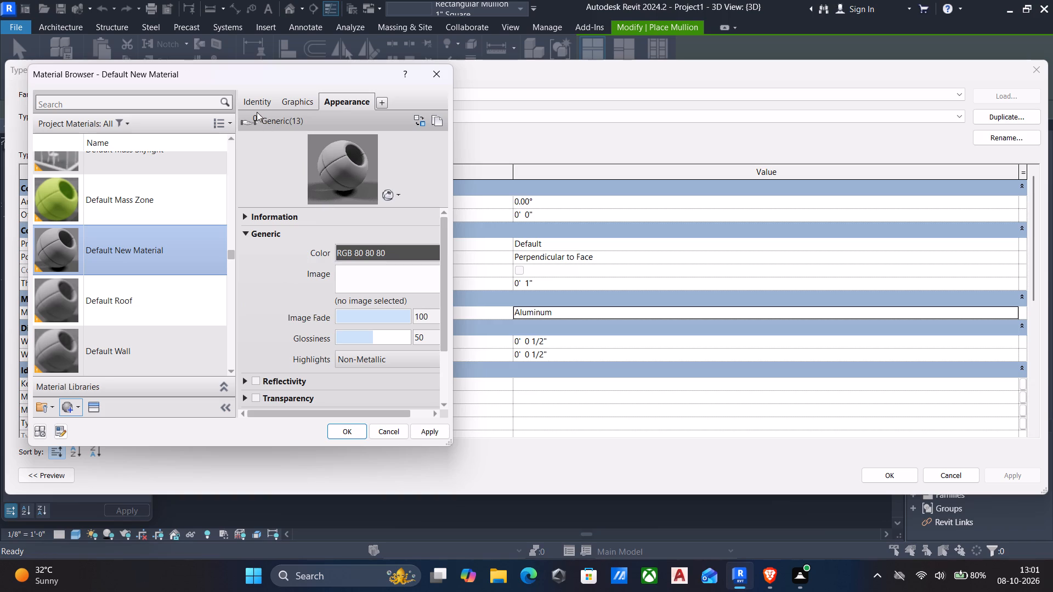
left_click(251, 104)
left_click(420, 119)
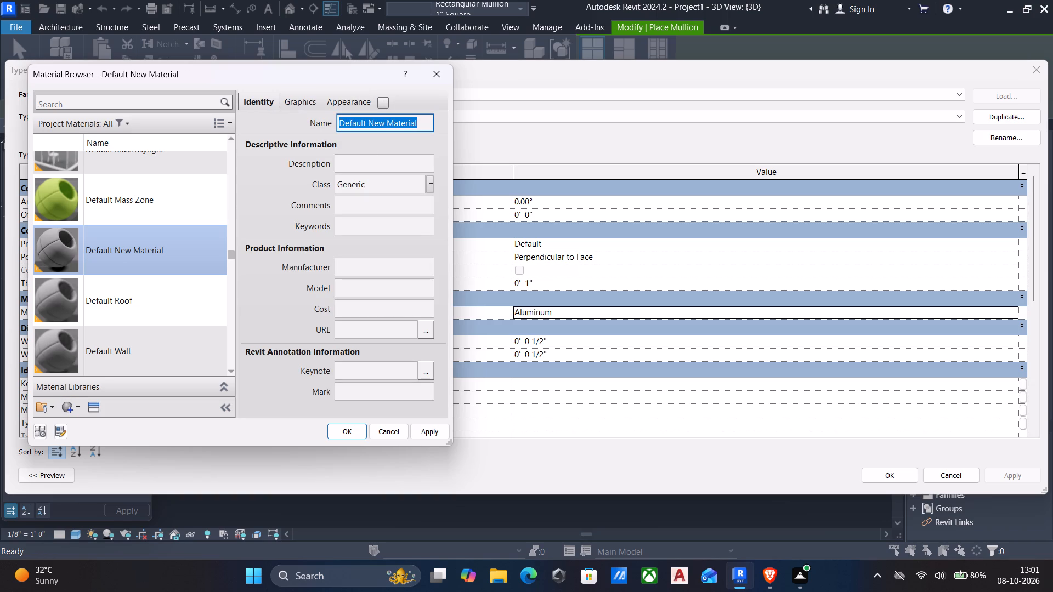
type("mulions")
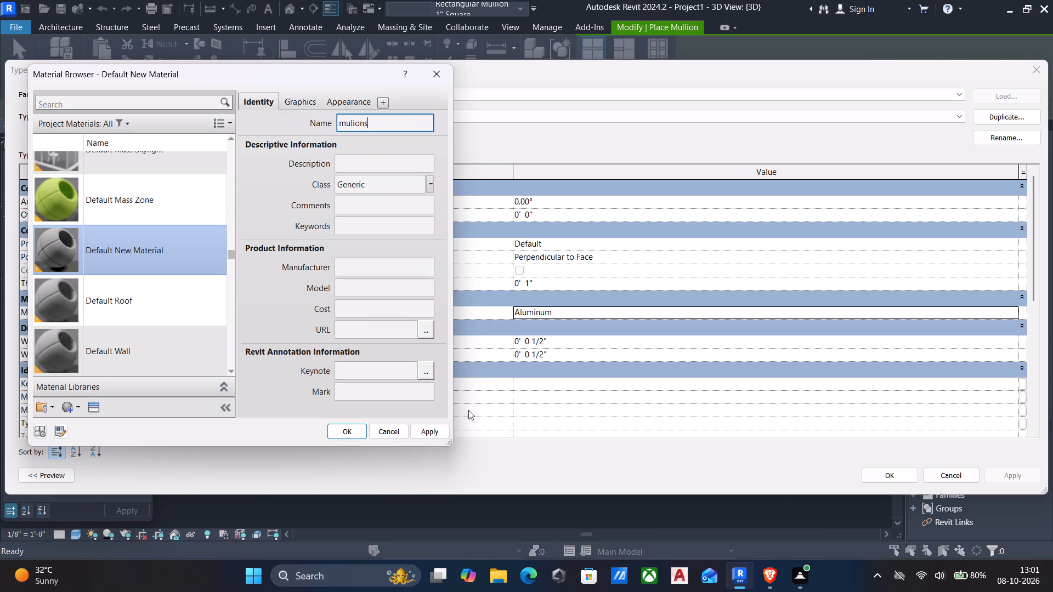
left_click(418, 430)
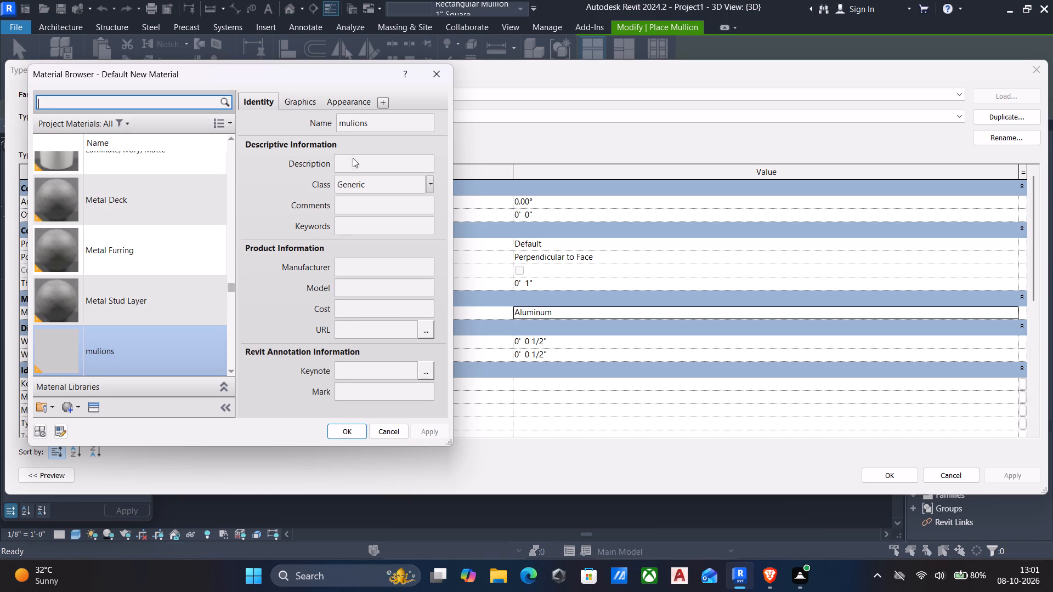
Give the mulions material the Bronze - Patina metal appearance and apply it to the 1" Square rectangular mullion type.
left_click(358, 102)
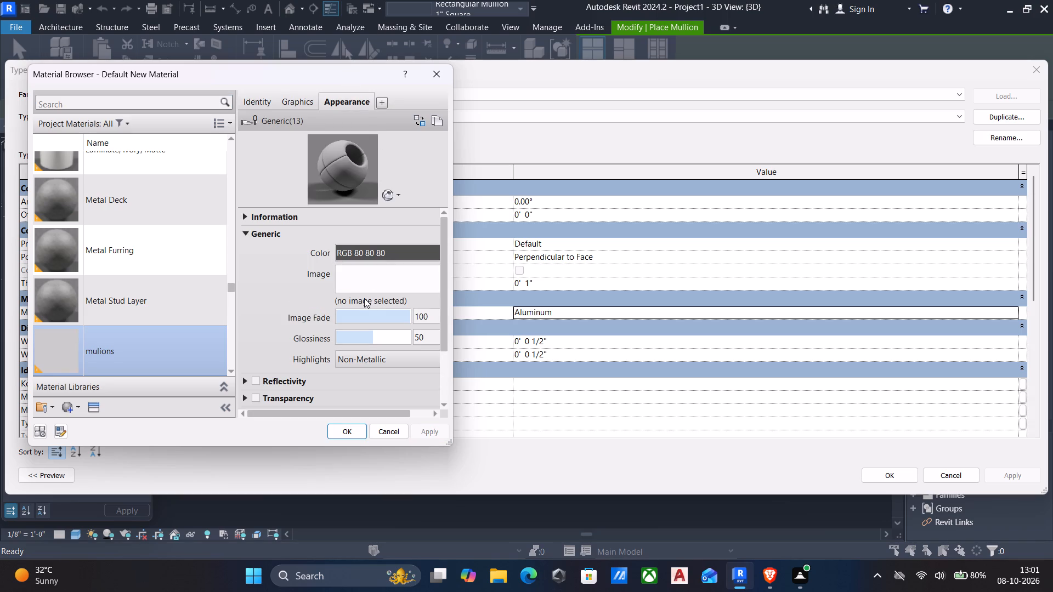
left_click_drag(92, 407, 101, 407)
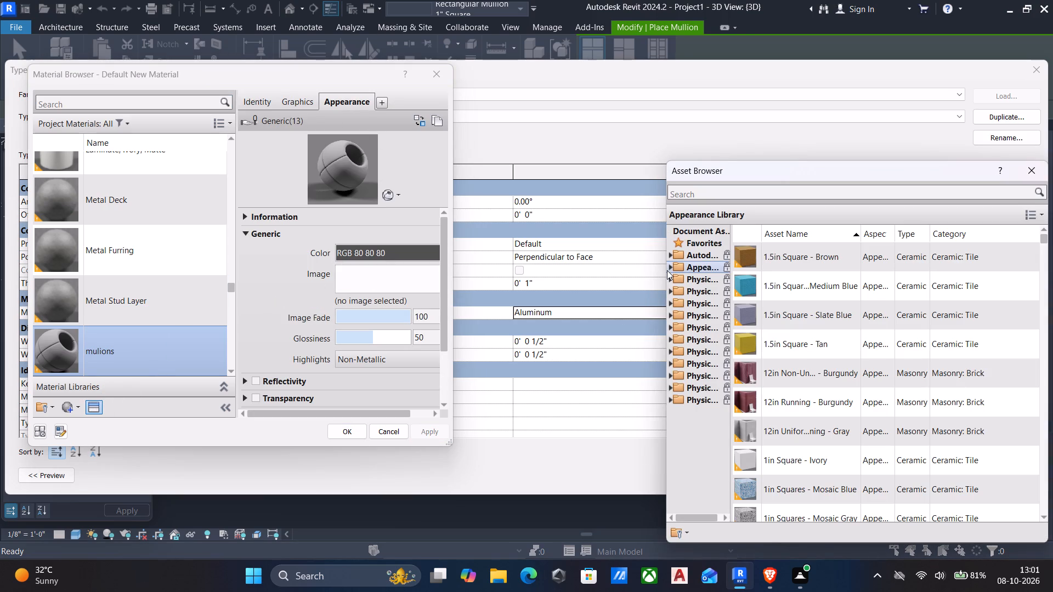
left_click(669, 270)
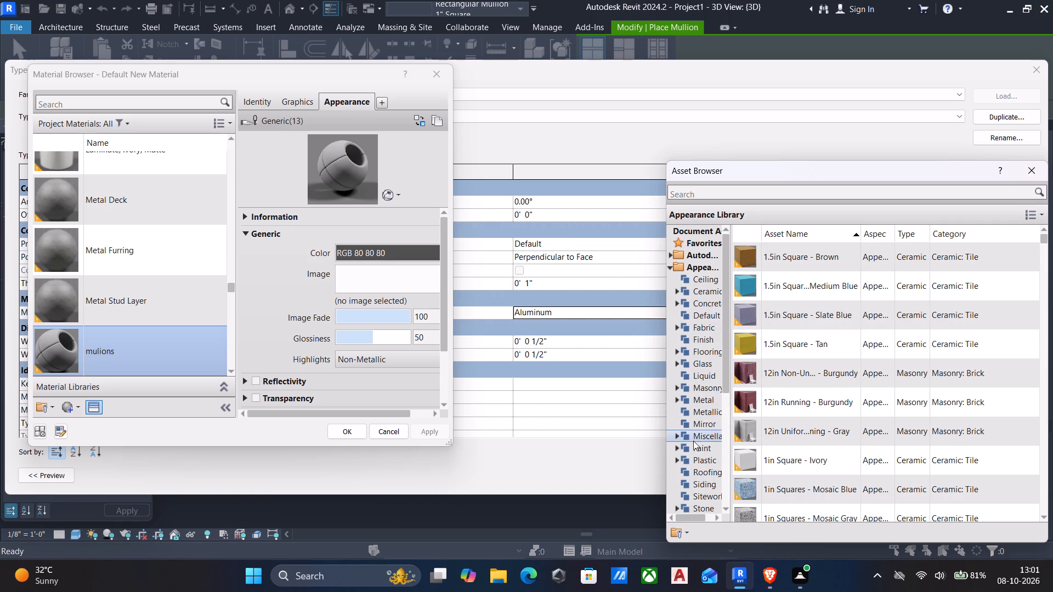
double_click(689, 401)
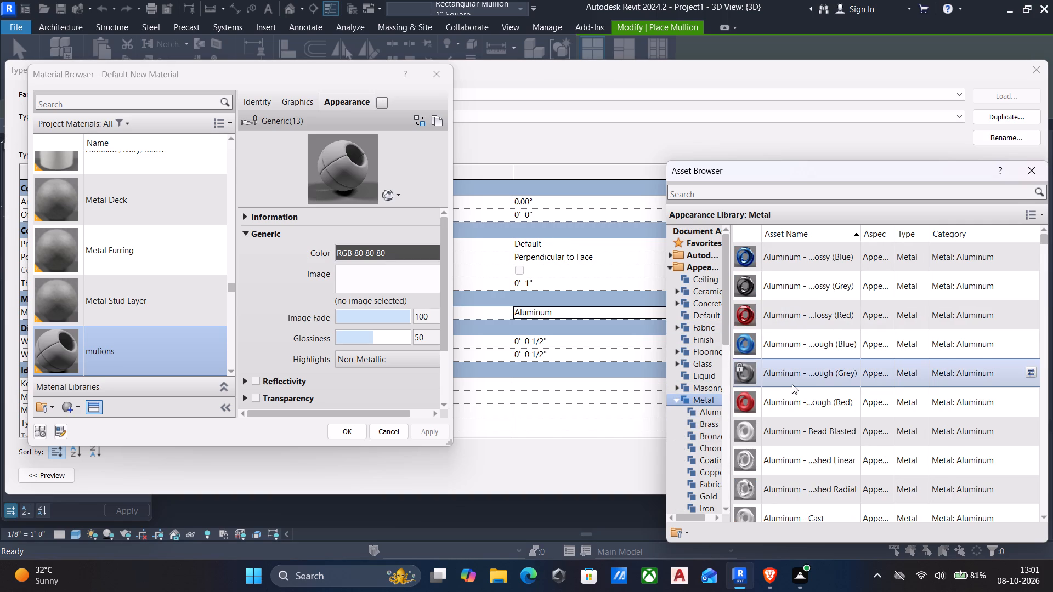
scroll(792, 384, "down", 19)
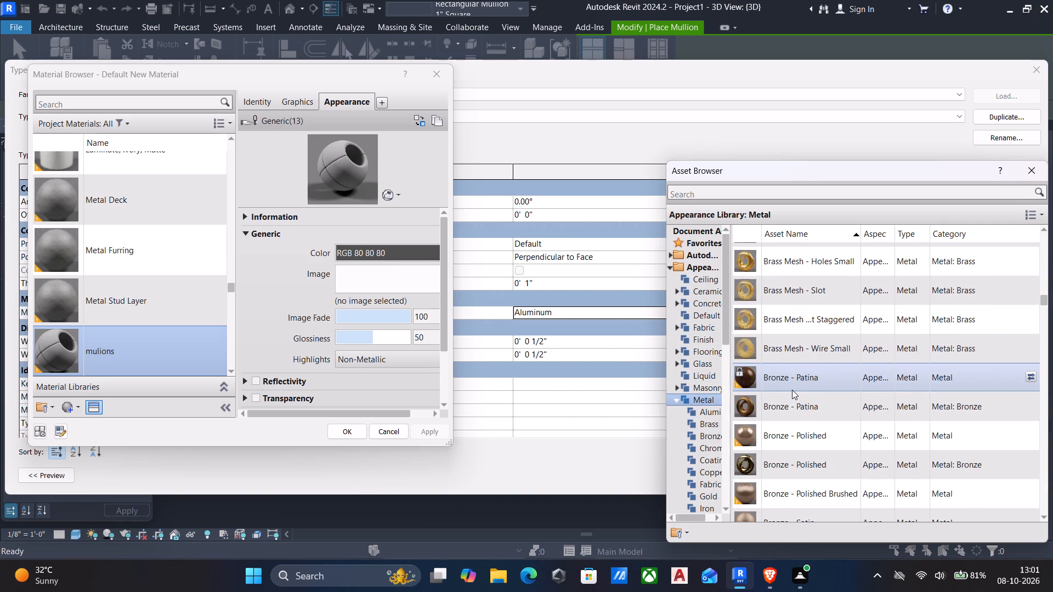
left_click(782, 383)
double_click(782, 383)
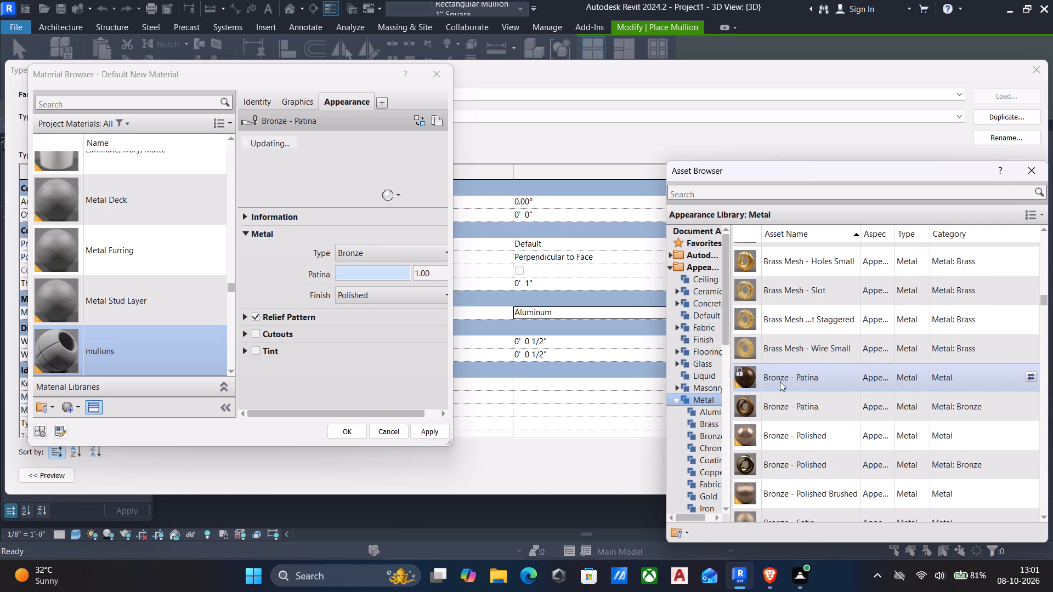
left_click(427, 425)
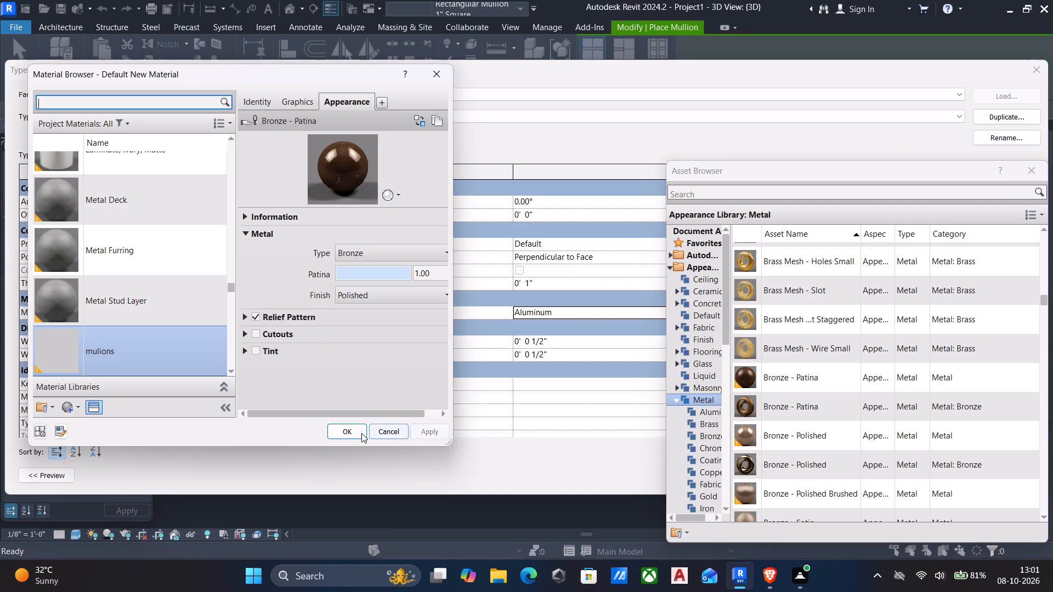
left_click(356, 433)
left_click(1013, 469)
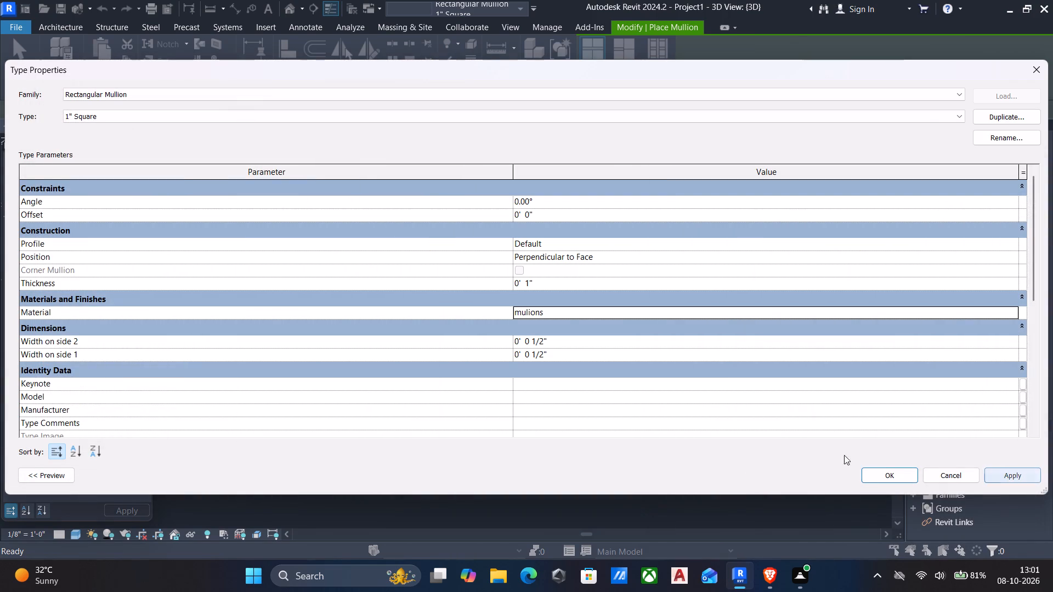
left_click(873, 470)
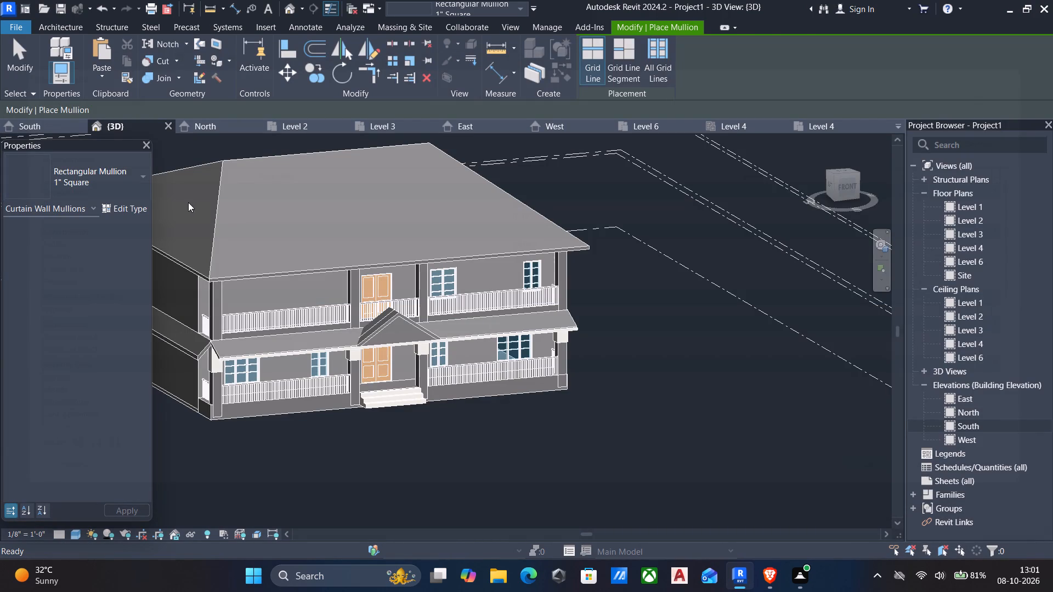
Set the material of the 2.5" x 5" rectangular mullion type to mulions.
left_click(33, 179)
left_click(71, 371)
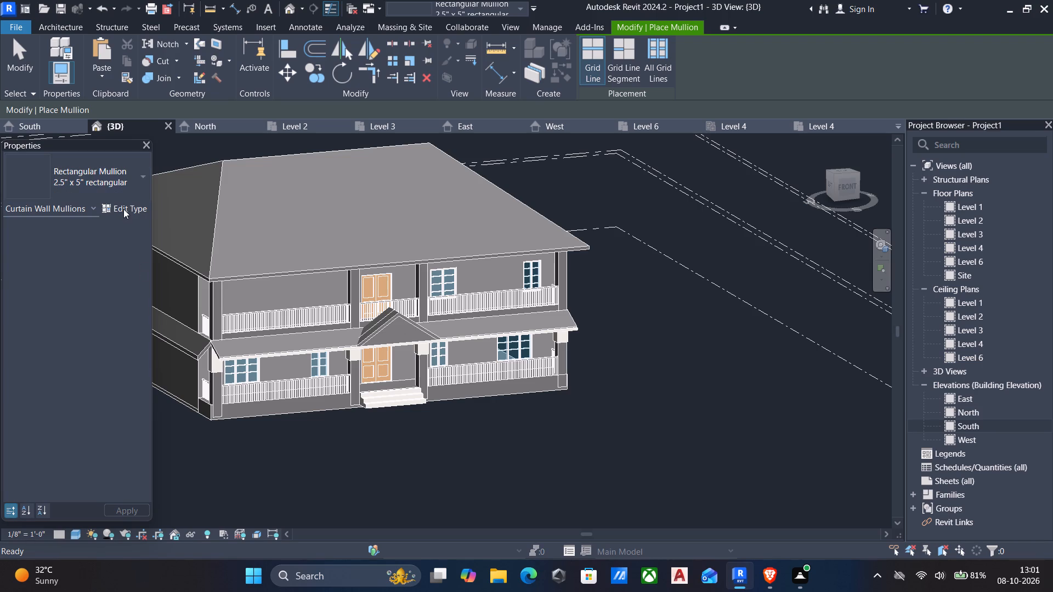
left_click(124, 208)
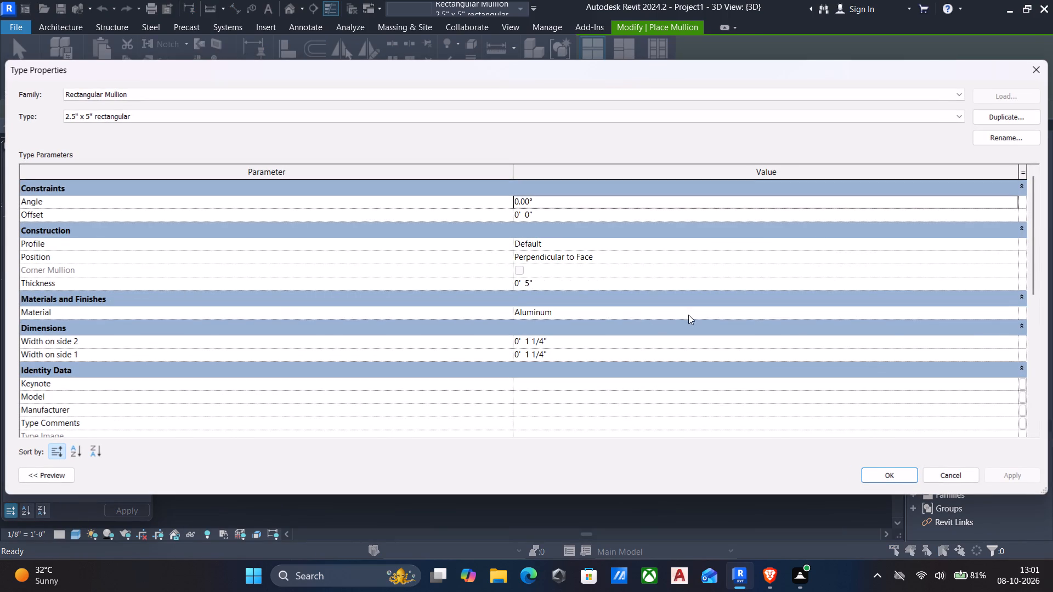
left_click(1011, 312)
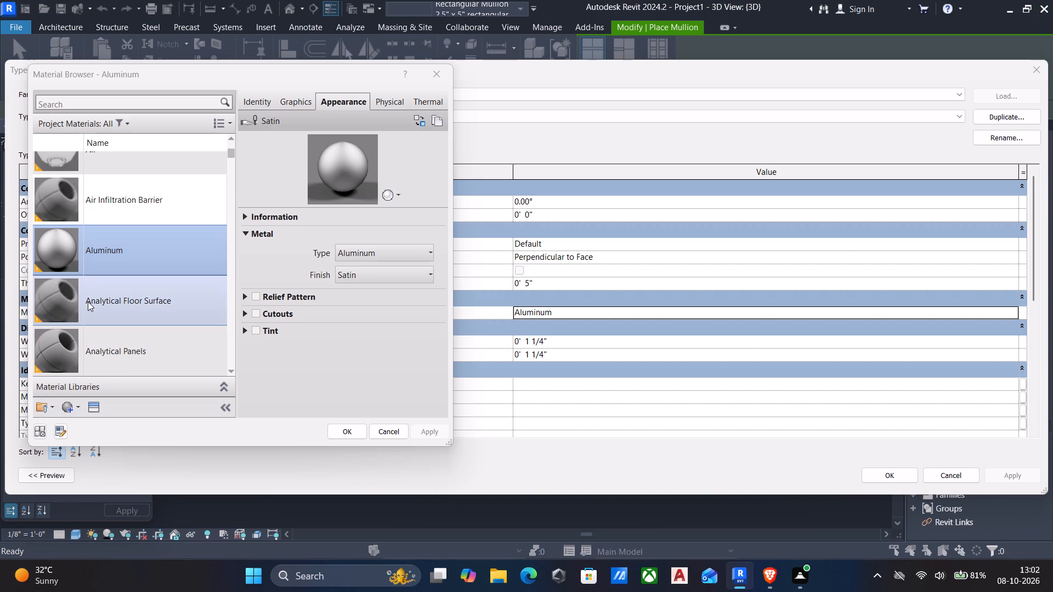
scroll(88, 301, "down", 18)
scroll(122, 320, "down", 5)
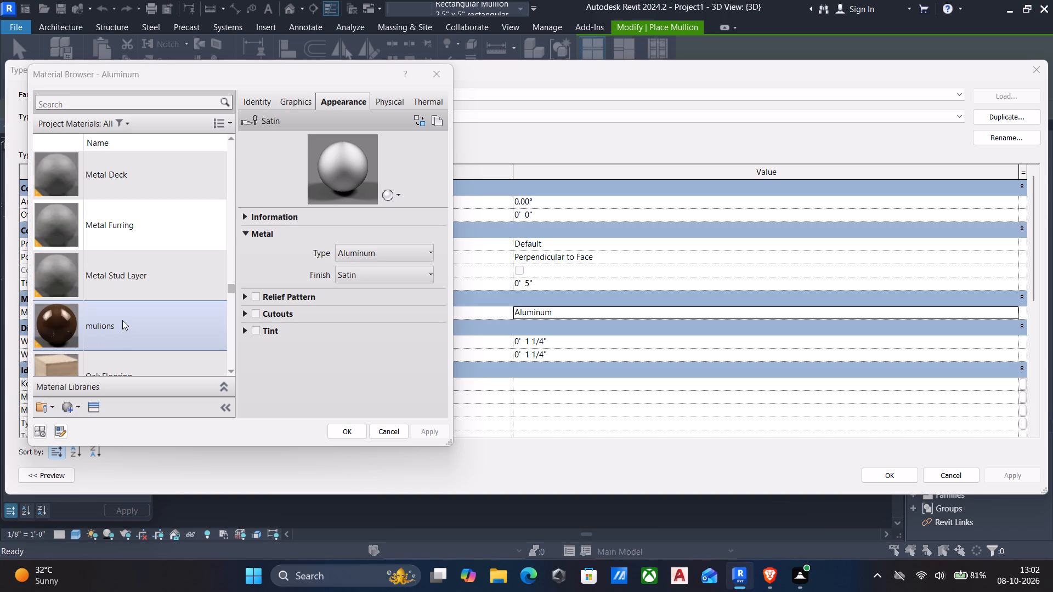
scroll(126, 317, "down", 4)
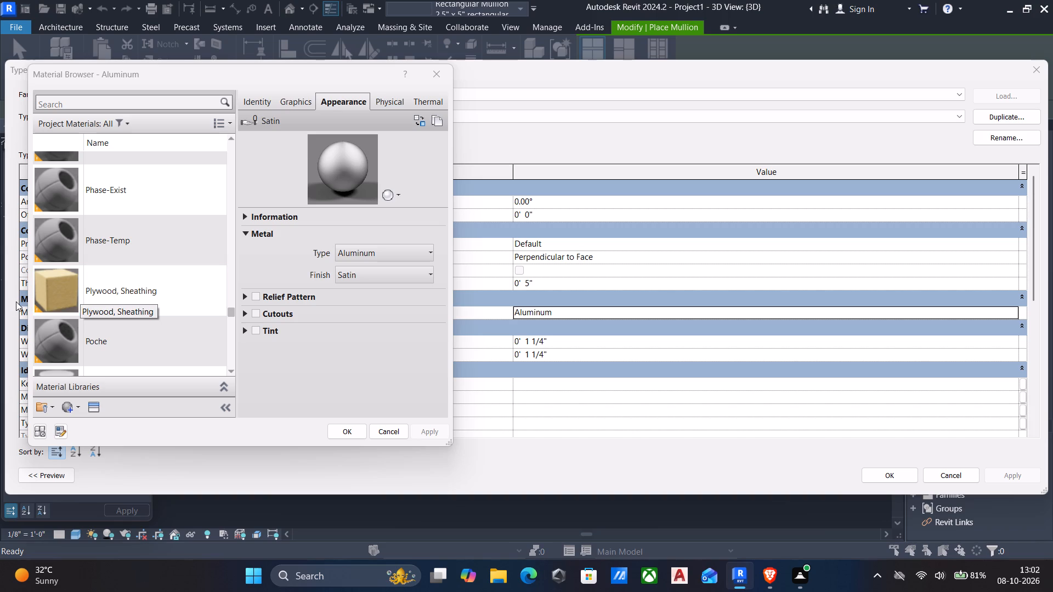
scroll(137, 298, "up", 2)
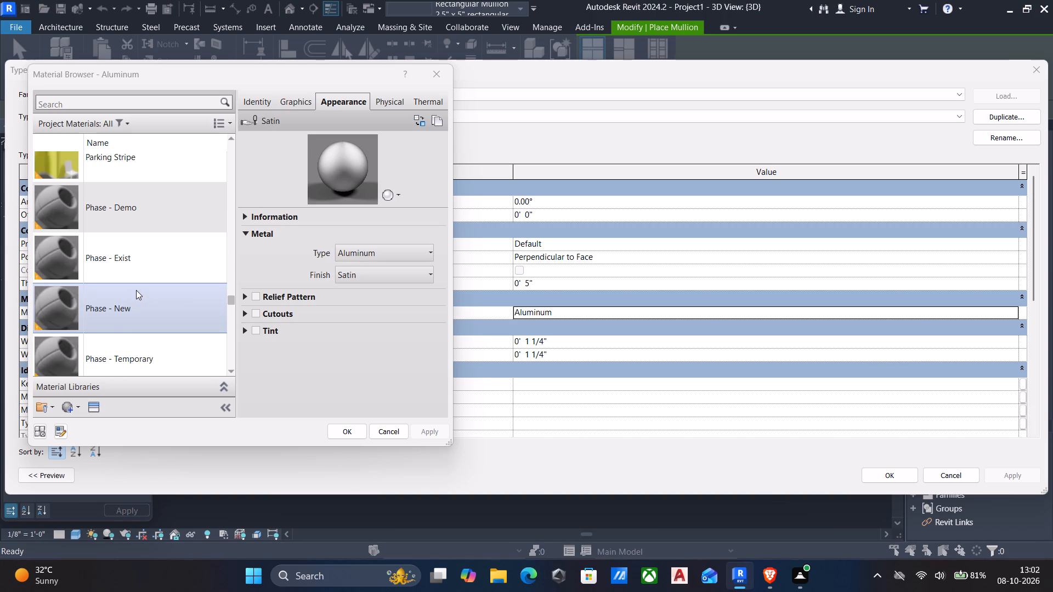
scroll(137, 291, "down", 8)
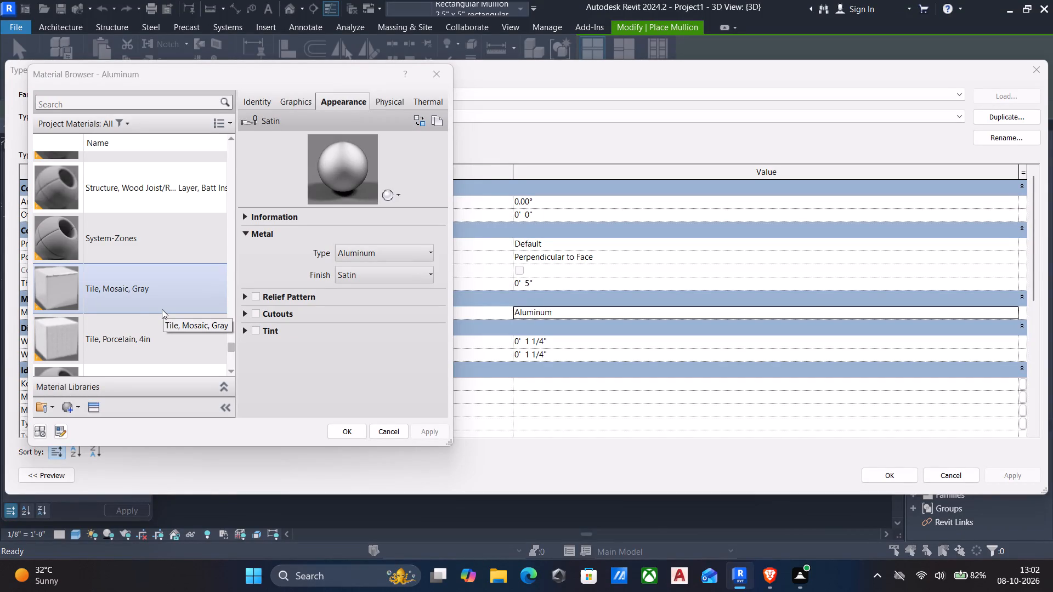
scroll(81, 295, "down", 11)
scroll(159, 277, "up", 11)
scroll(131, 223, "up", 2)
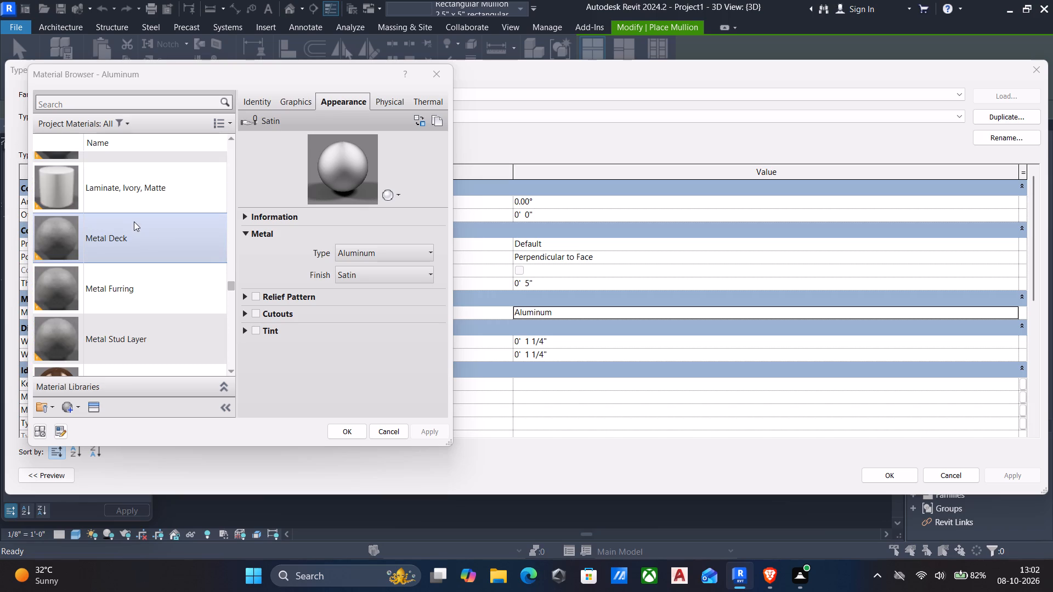
scroll(132, 252, "down", 1)
double_click(131, 258)
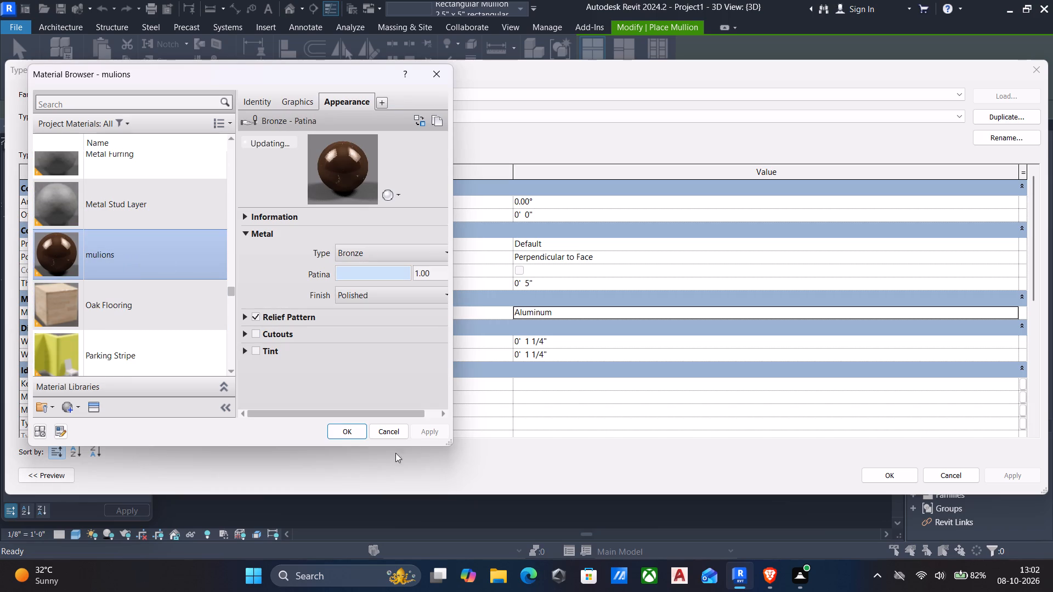
left_click(325, 428)
left_click(360, 425)
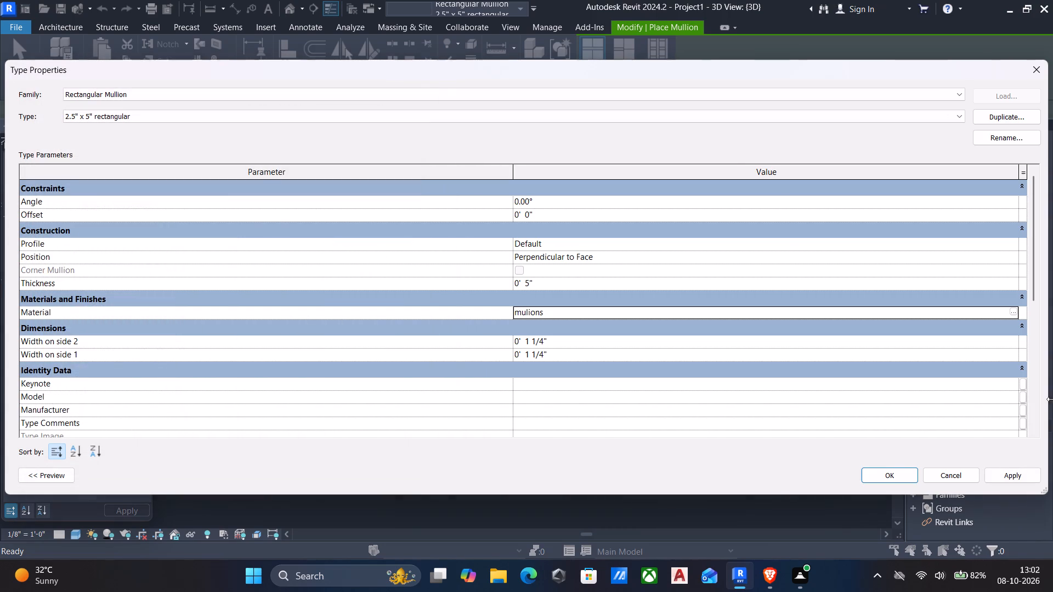
left_click(1006, 477)
left_click(888, 480)
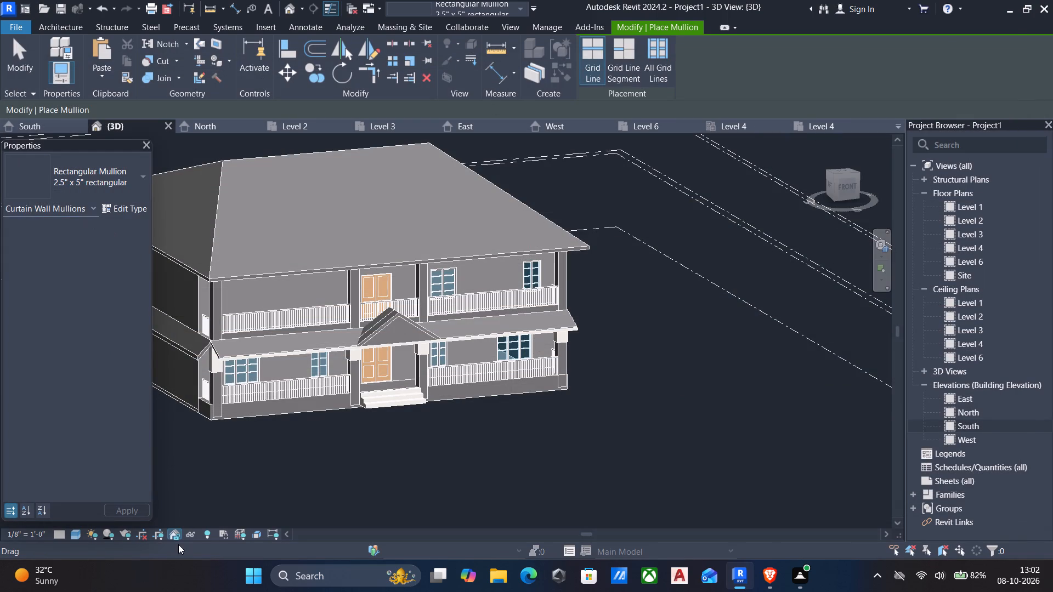
Examine the house and its front window mullions in the Realistic visual style, and return the 3D view to Shaded.
left_click(78, 531)
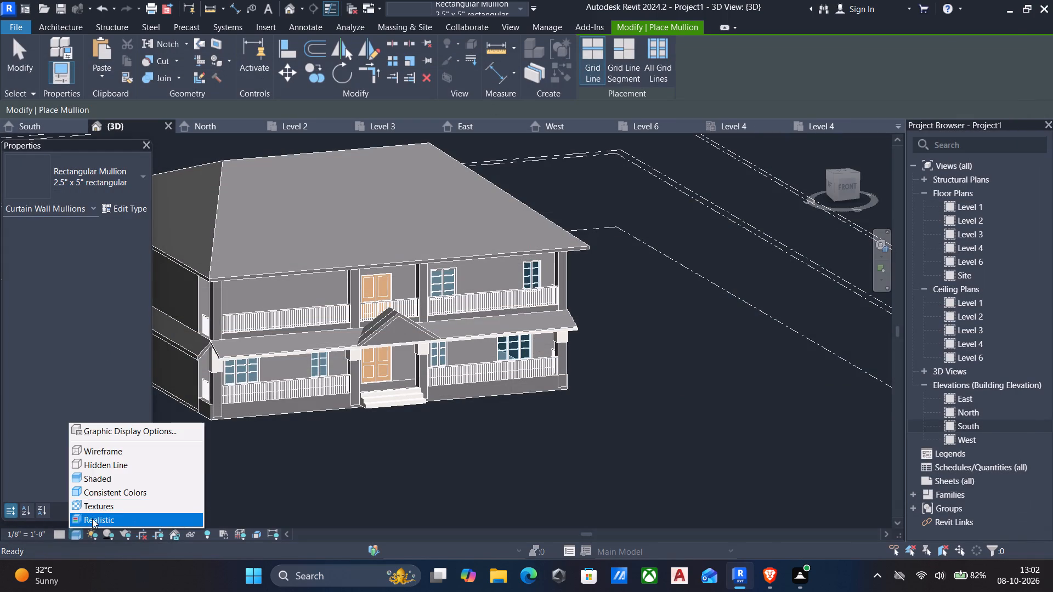
left_click(92, 519)
scroll(354, 339, "up", 3)
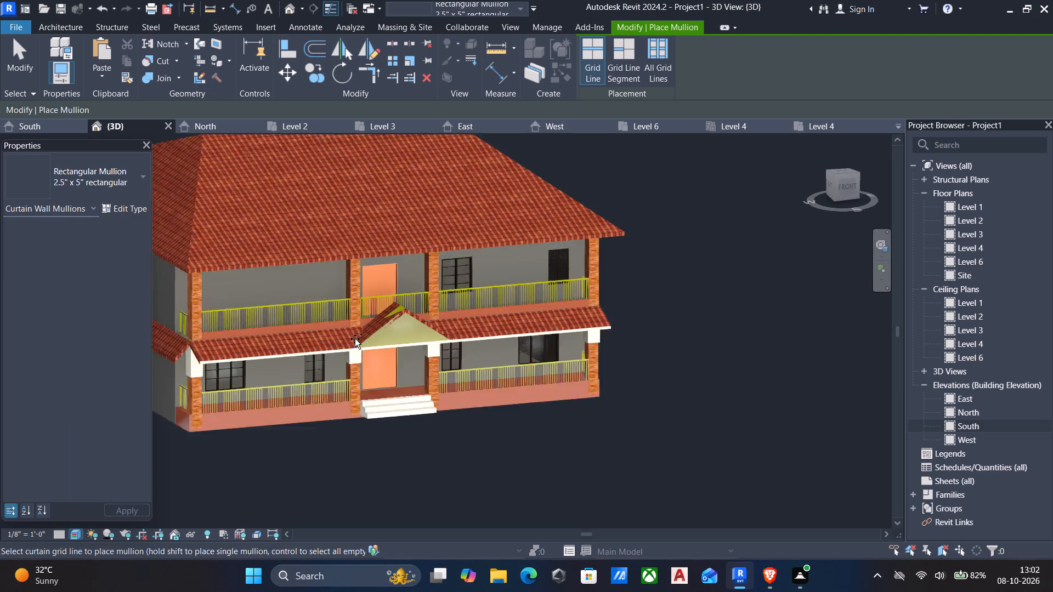
middle_click_drag(377, 349, 509, 303)
middle_click_drag(513, 316, 497, 321)
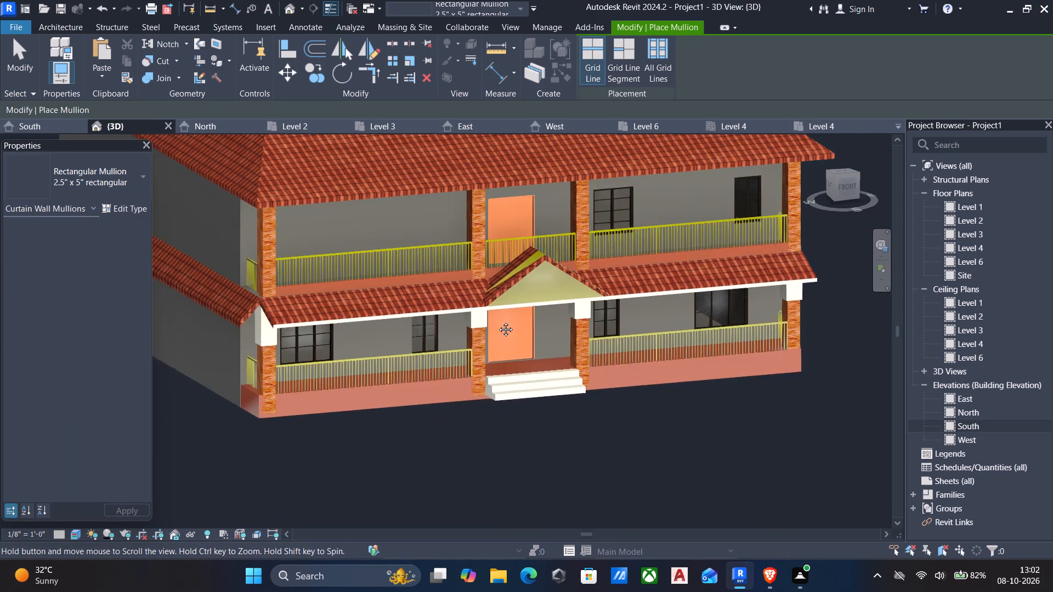
middle_click_drag(497, 321, 490, 335)
scroll(470, 359, "down", 2)
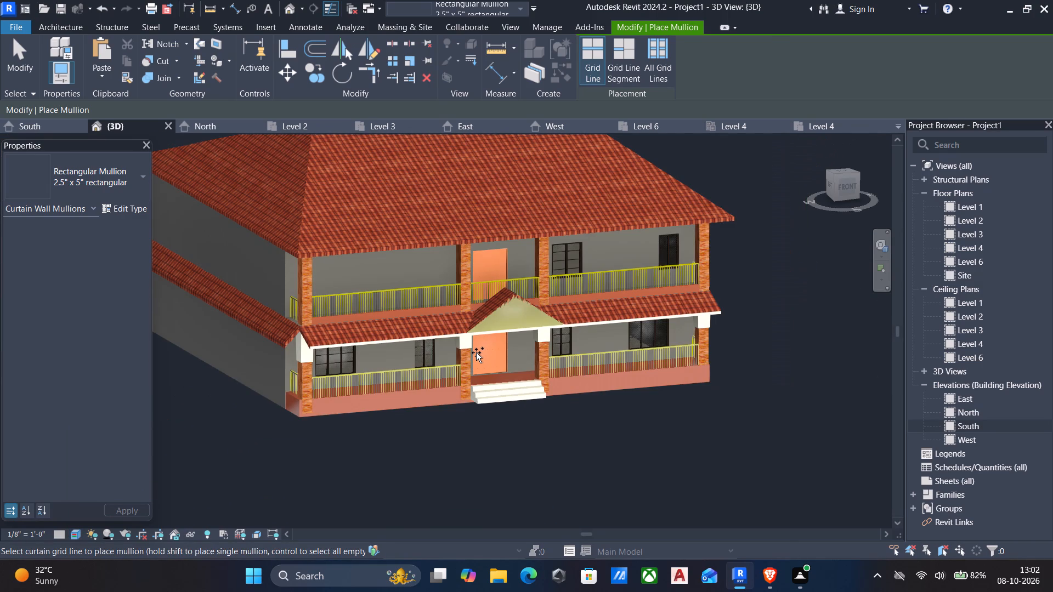
scroll(467, 351, "down", 2)
middle_click_drag(467, 351, 471, 390)
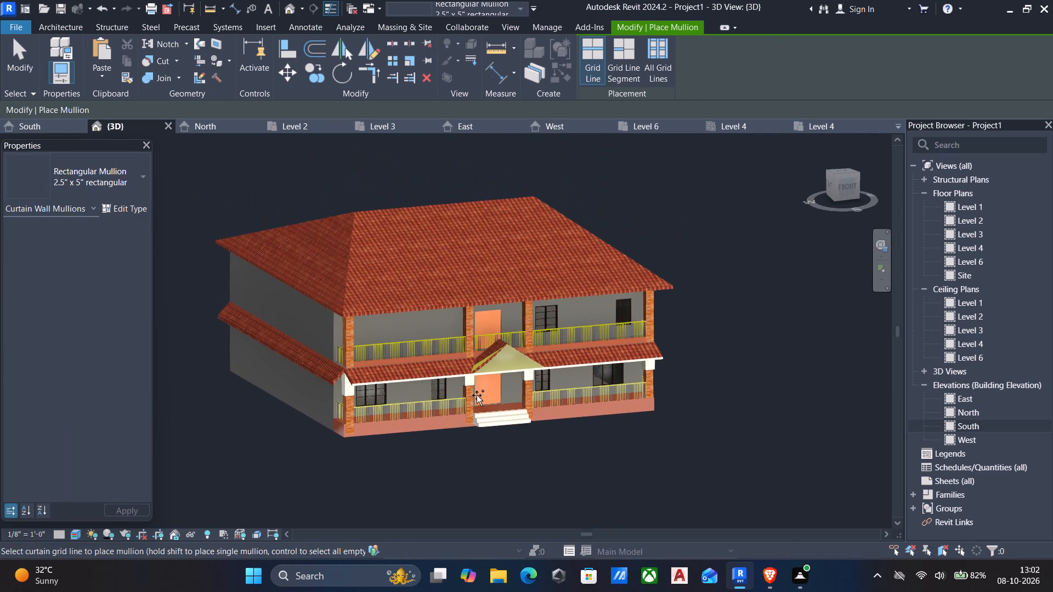
scroll(507, 303, "down", 1)
middle_click_drag(506, 315, 502, 371)
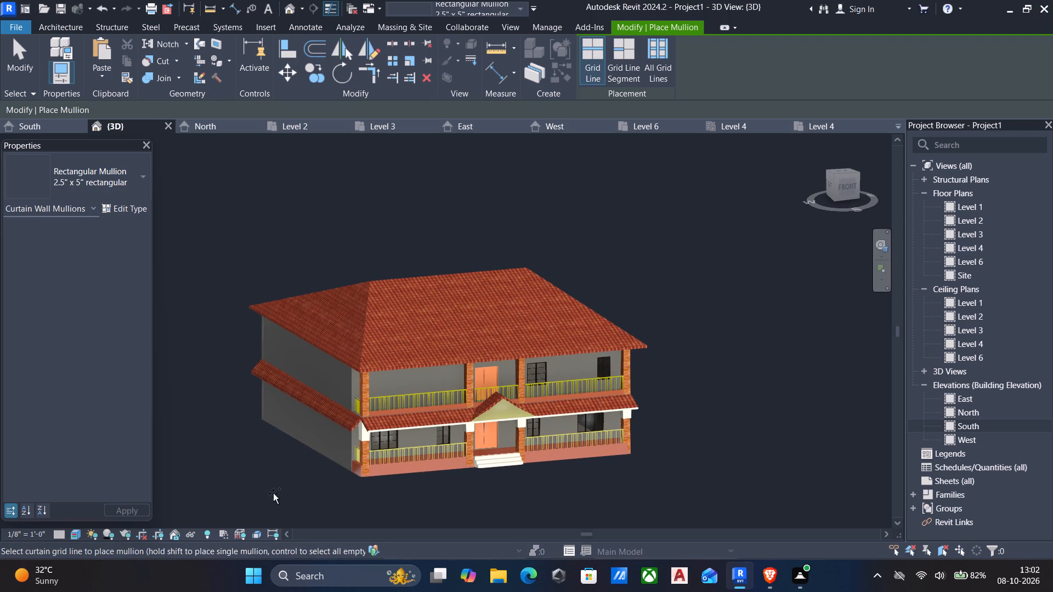
left_click(74, 537)
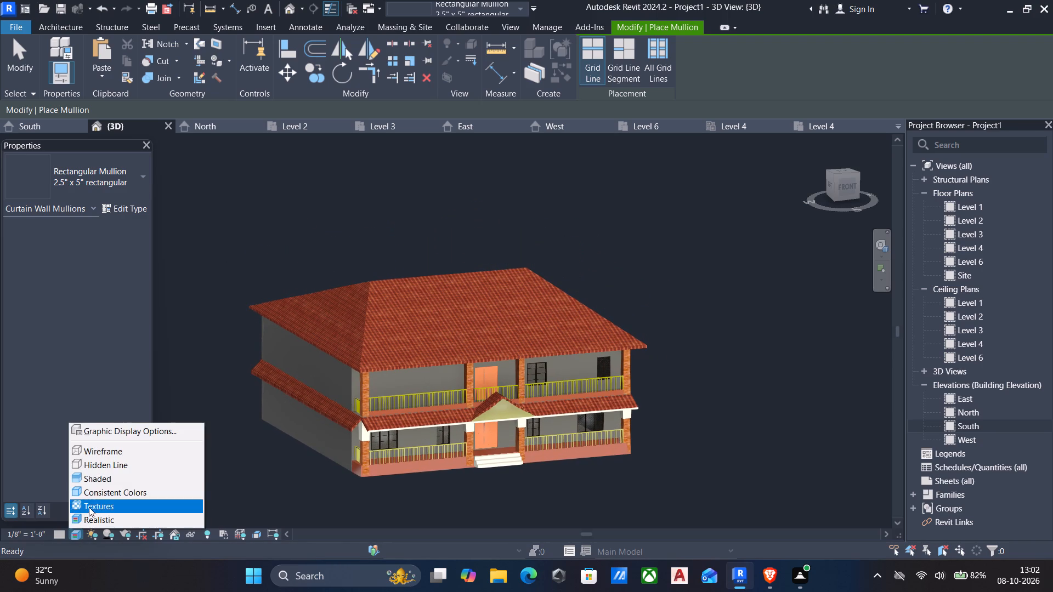
left_click(91, 483)
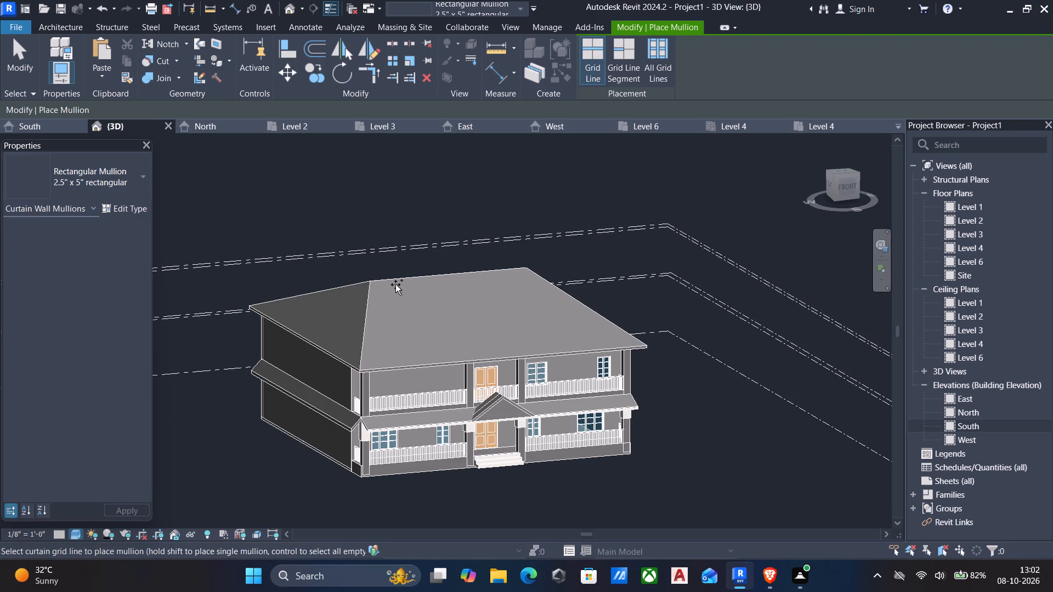
key("Escape")
Lower the ridge of the upper main roof with its shape handle to a maximum ridge height of about 31' 7 1/2".
left_click(395, 284)
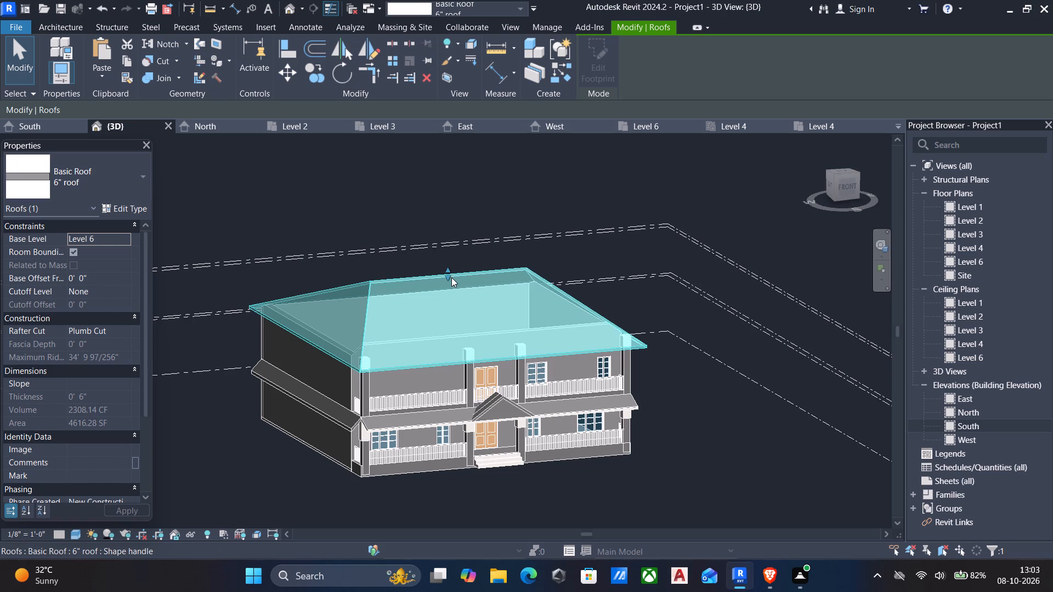
left_click_drag(448, 277, 451, 287)
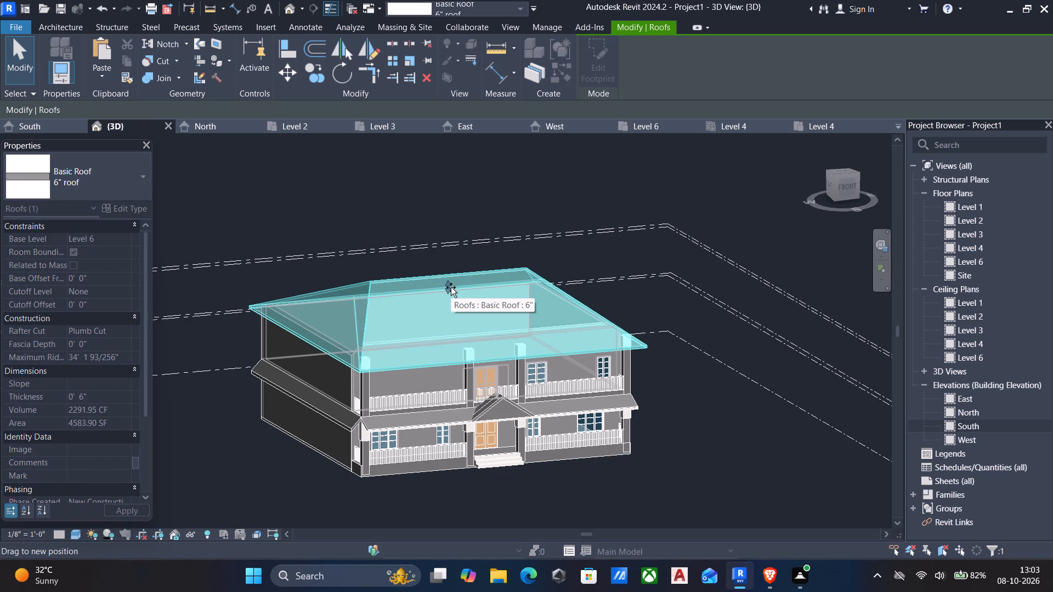
left_click_drag(451, 287, 452, 289)
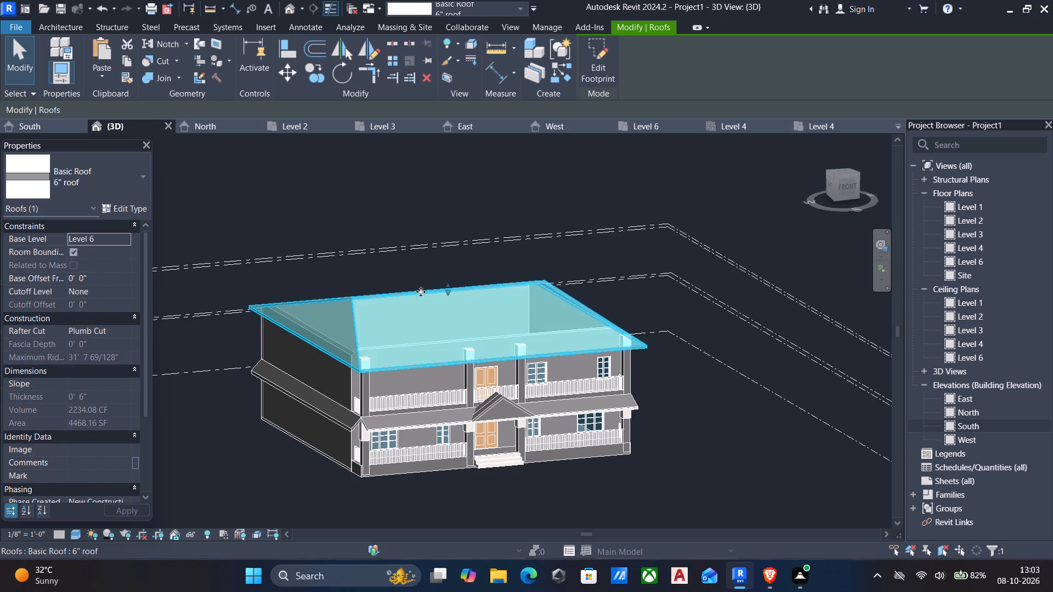
key("Escape")
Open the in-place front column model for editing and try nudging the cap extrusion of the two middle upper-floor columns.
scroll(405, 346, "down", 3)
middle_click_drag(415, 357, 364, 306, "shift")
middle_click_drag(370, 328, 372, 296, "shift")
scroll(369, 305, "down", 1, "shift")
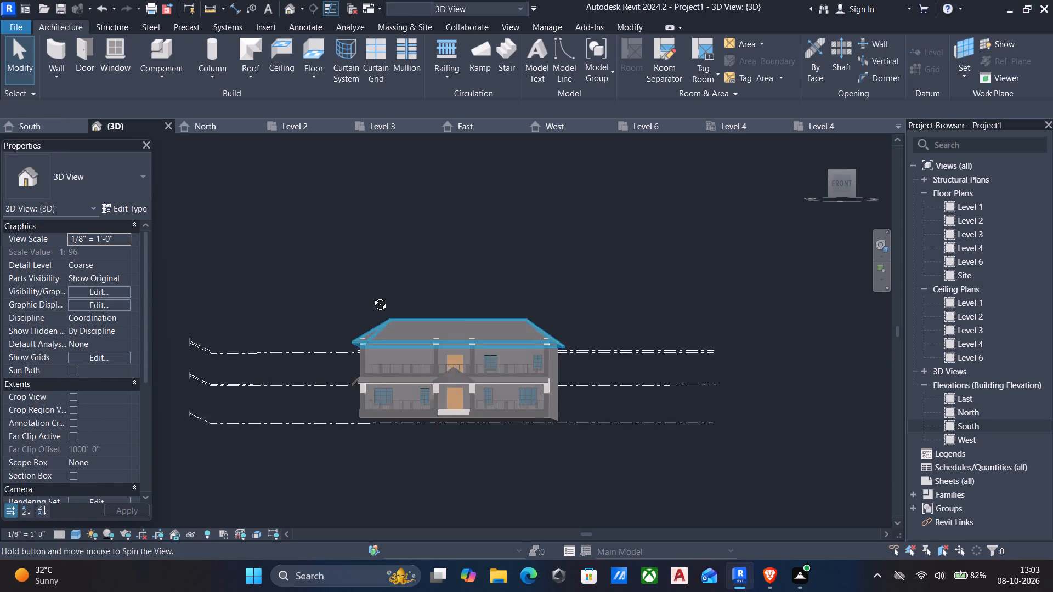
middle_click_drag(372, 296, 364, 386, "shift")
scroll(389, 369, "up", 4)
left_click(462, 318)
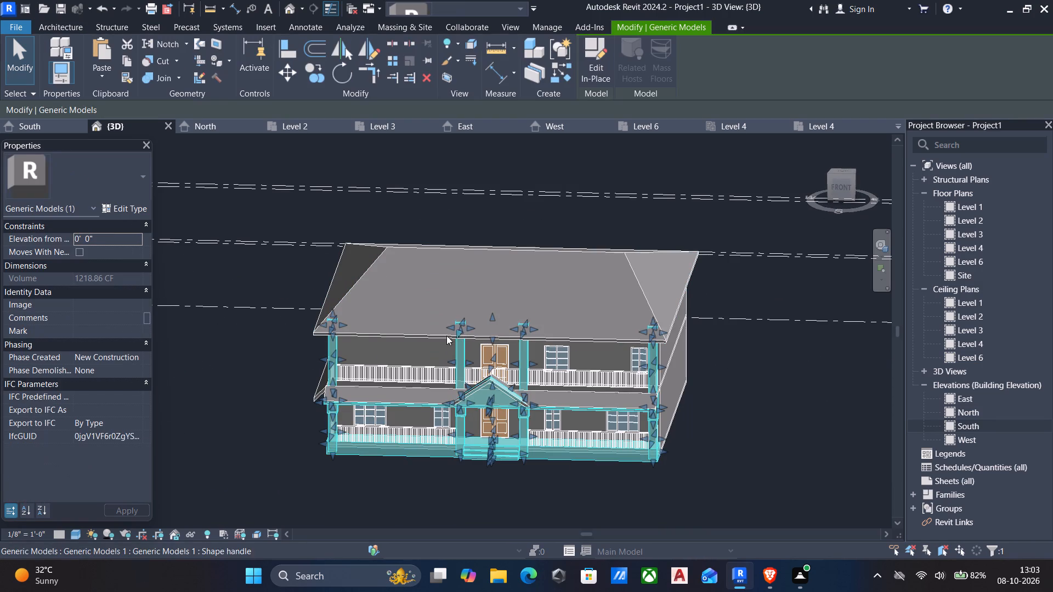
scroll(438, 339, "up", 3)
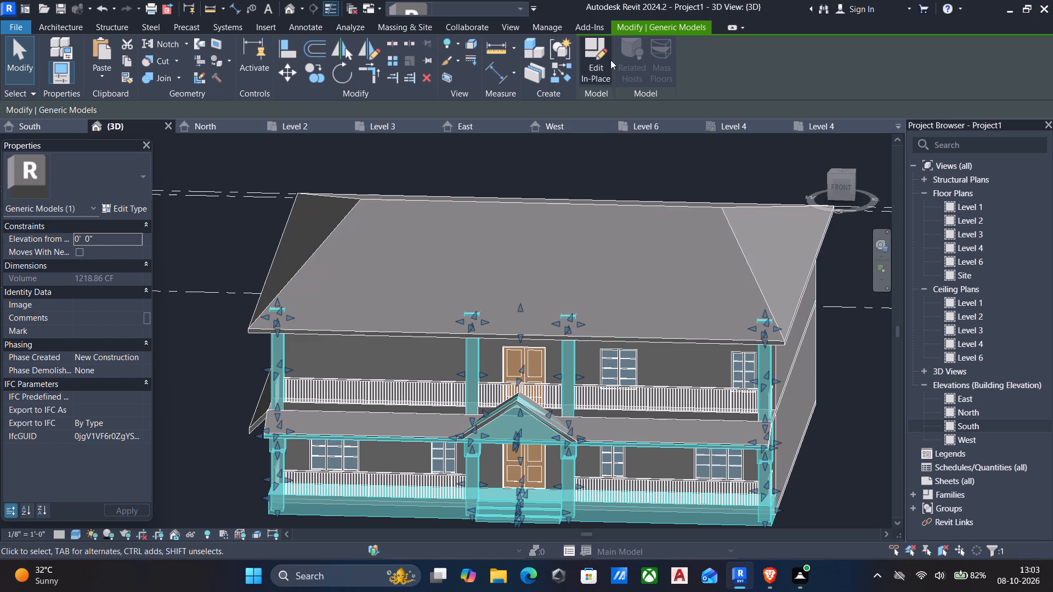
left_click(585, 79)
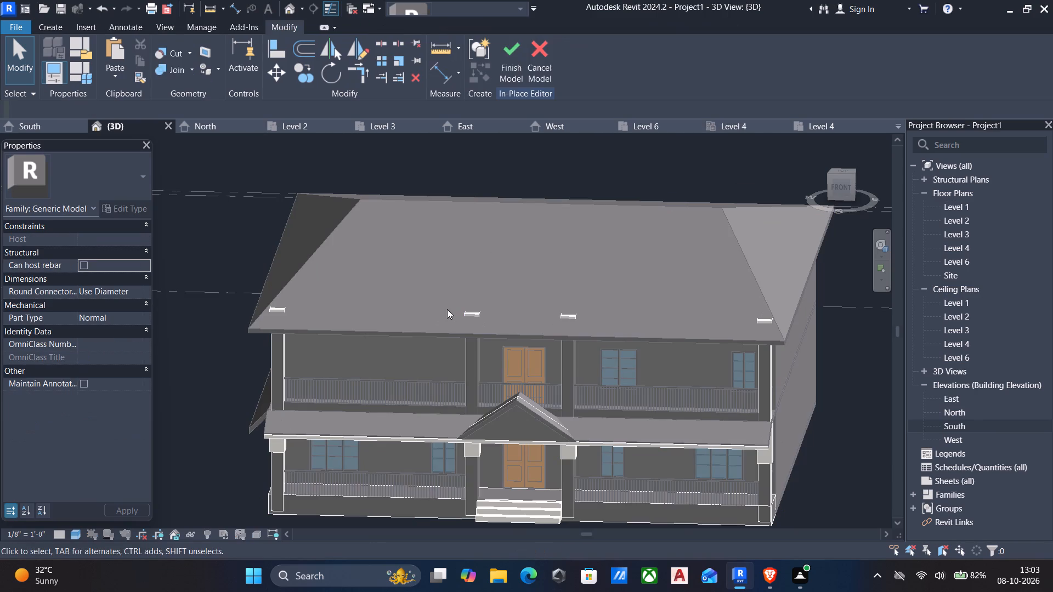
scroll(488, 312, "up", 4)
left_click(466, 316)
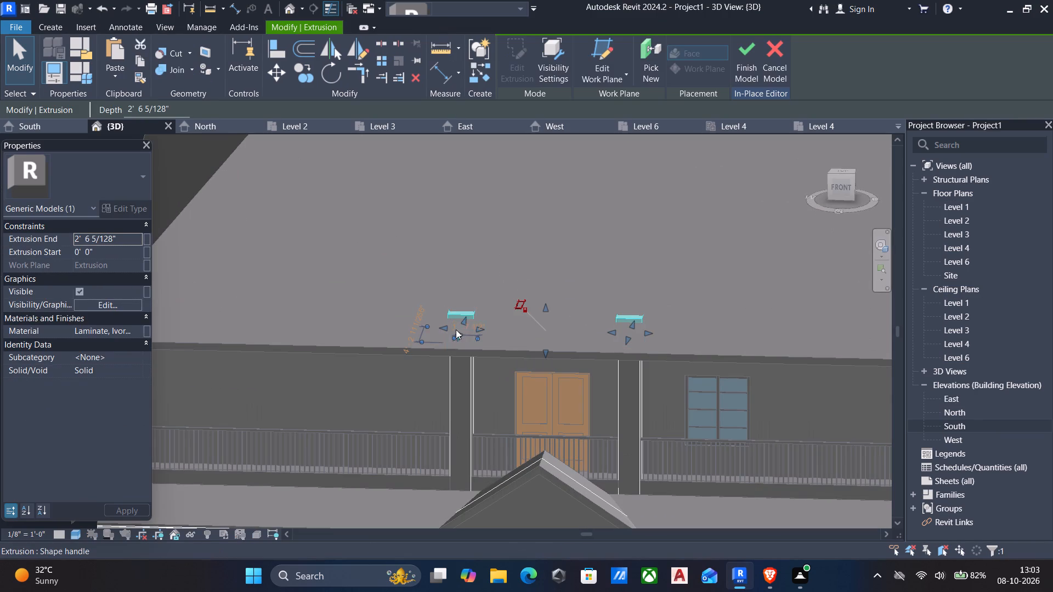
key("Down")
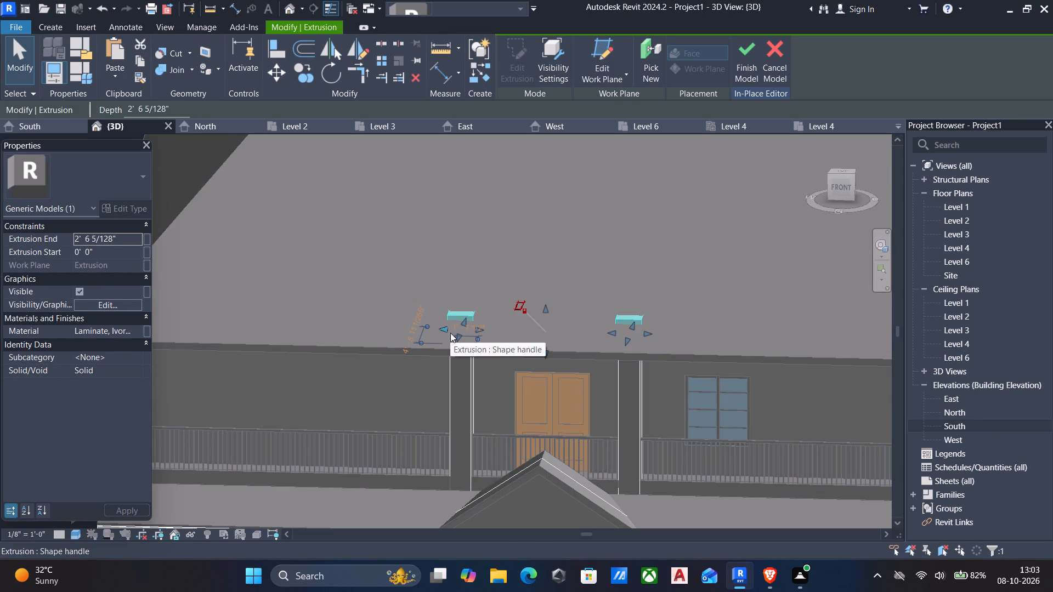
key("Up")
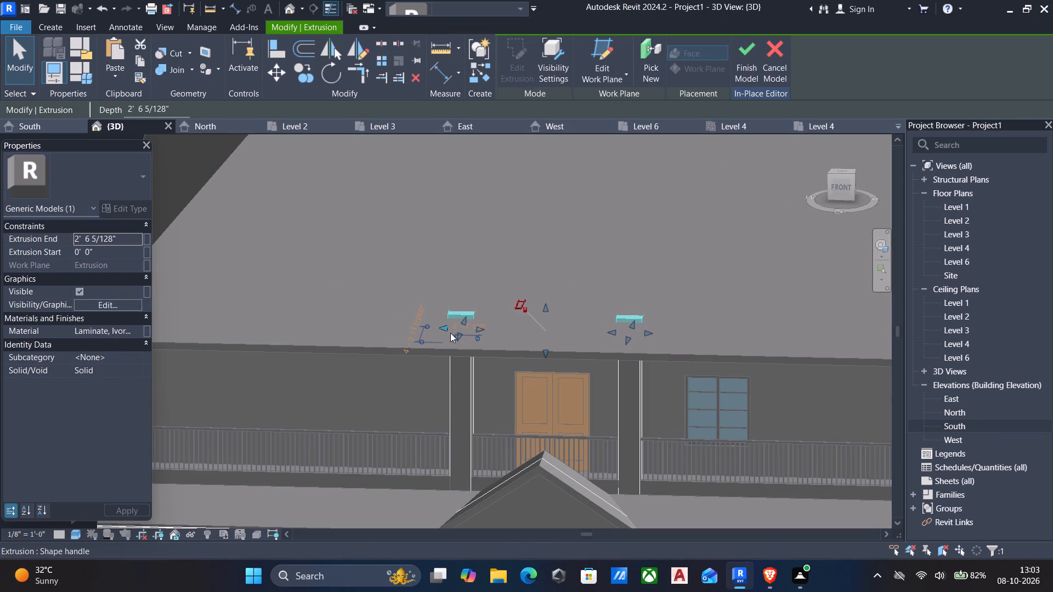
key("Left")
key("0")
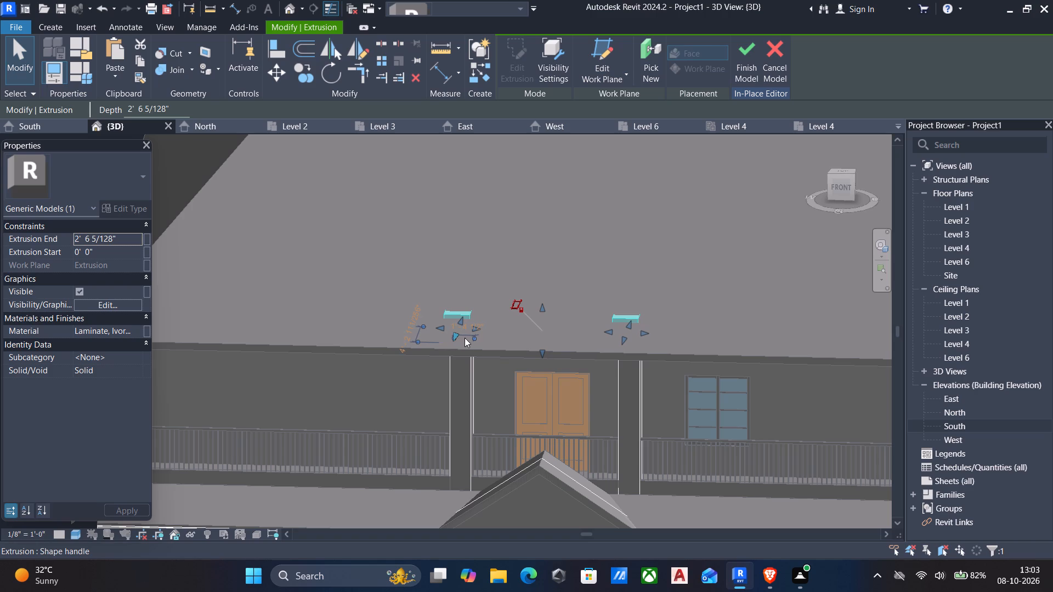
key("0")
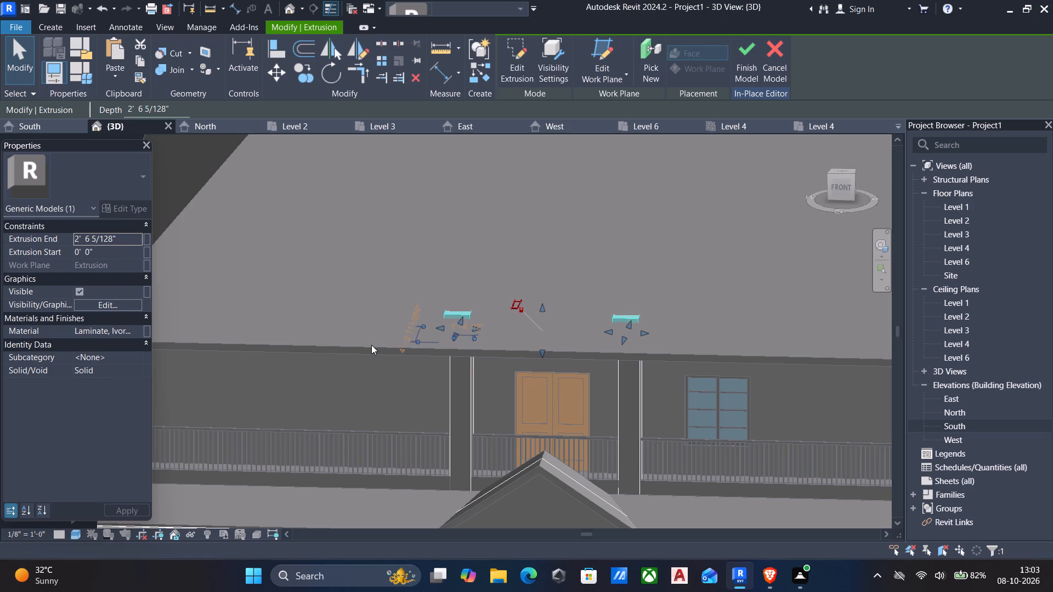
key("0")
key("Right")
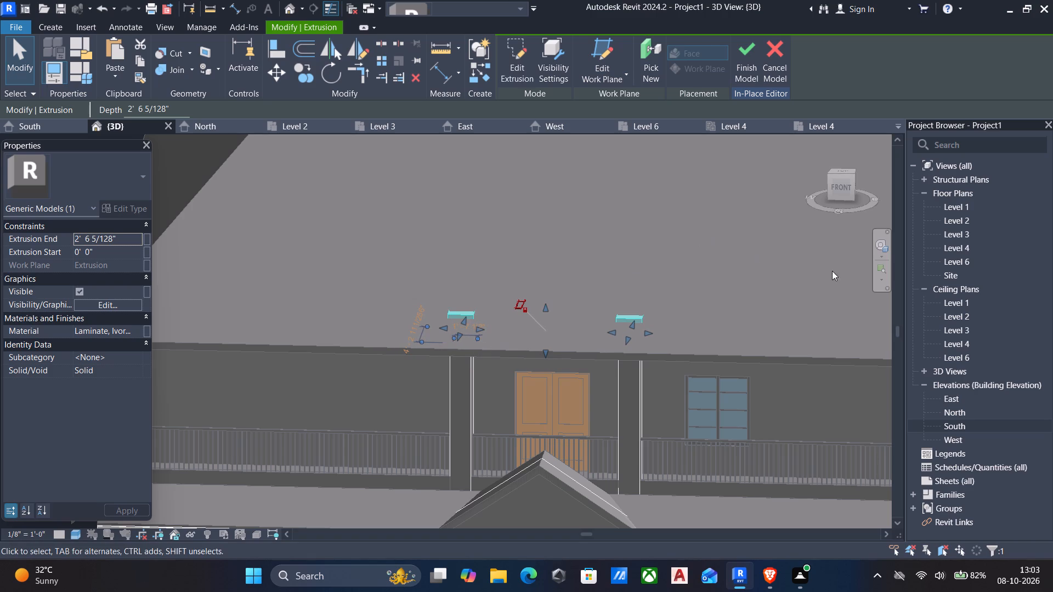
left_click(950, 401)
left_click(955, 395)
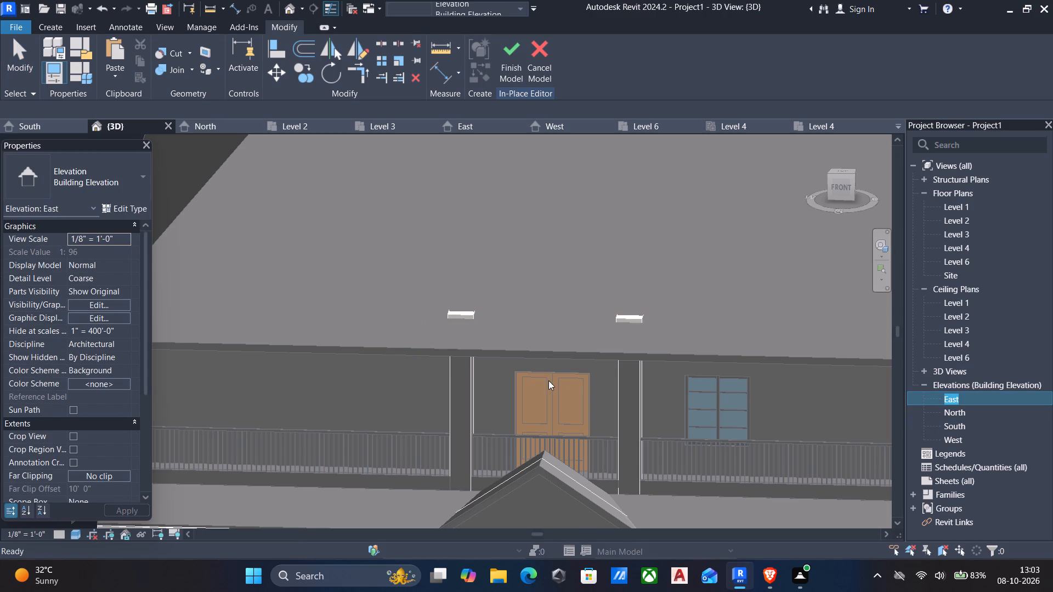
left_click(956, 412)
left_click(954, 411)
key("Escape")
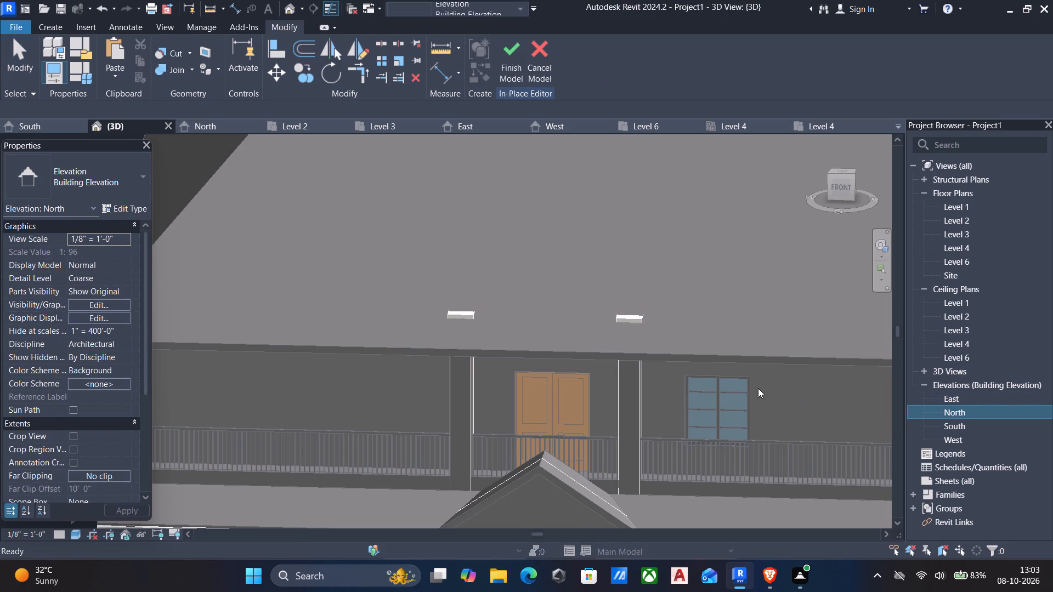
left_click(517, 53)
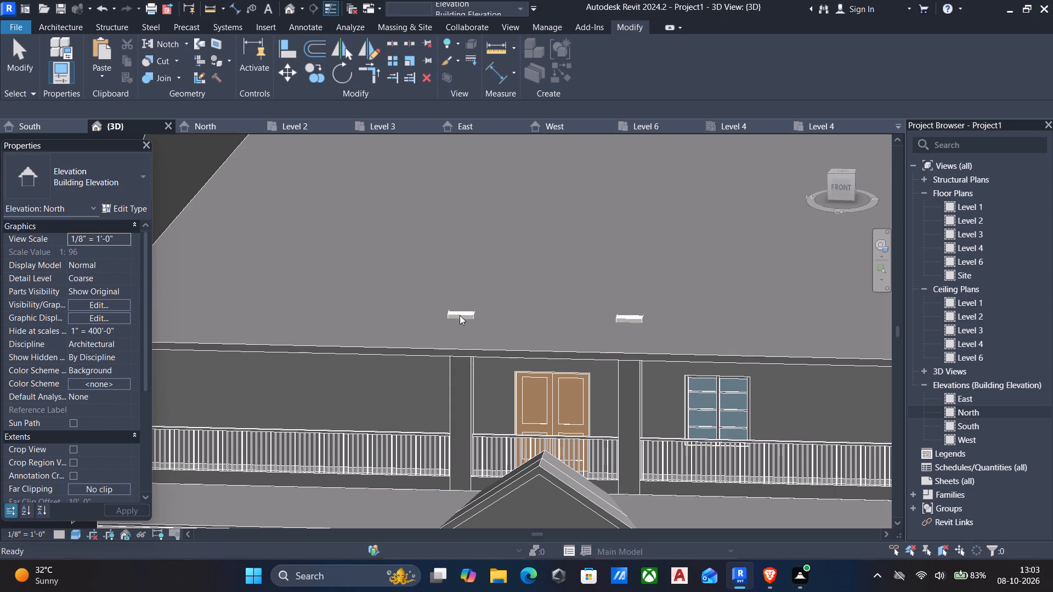
Reopen the in-place front column model for editing and switch to the West elevation.
left_click(460, 315)
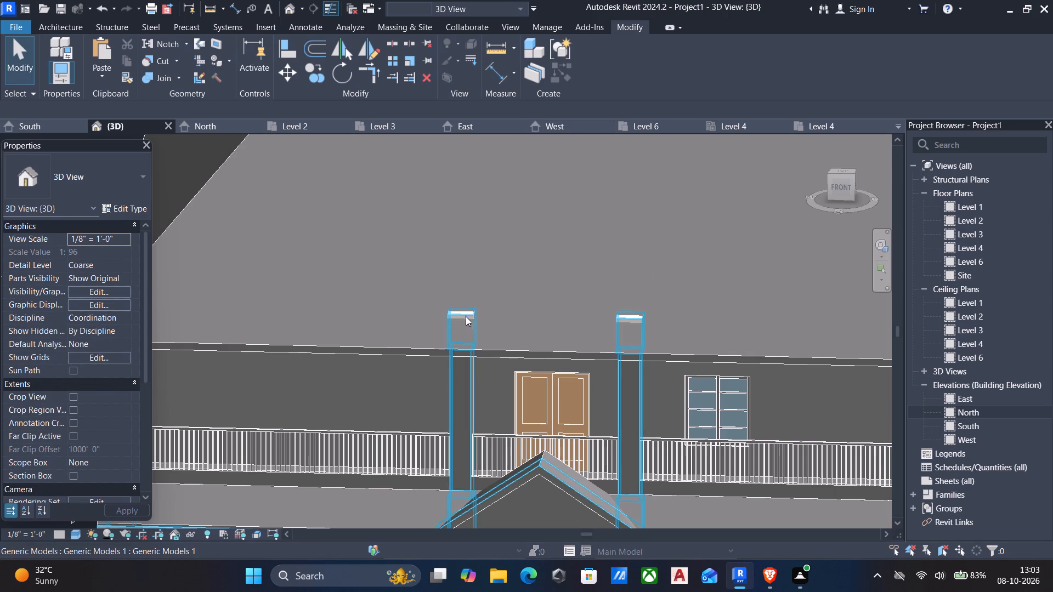
left_click(466, 315)
scroll(387, 309, "down", 3)
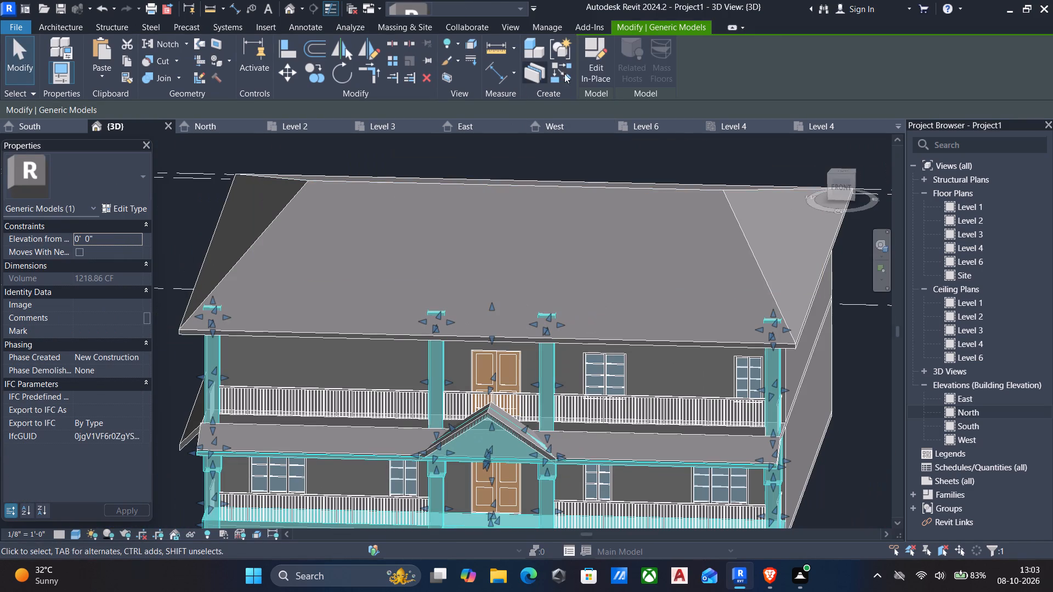
left_click(593, 67)
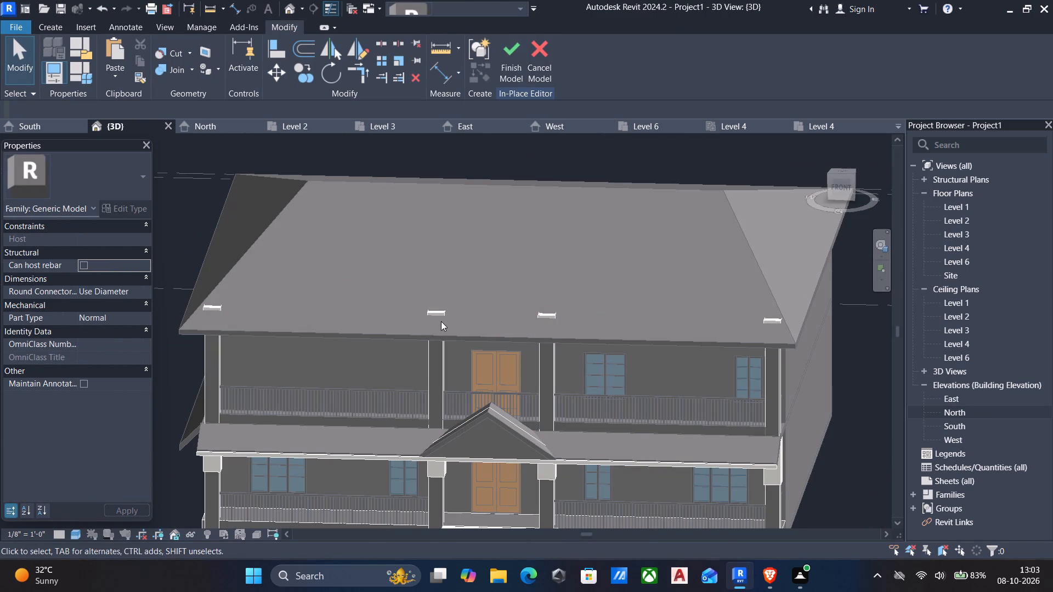
left_click(438, 311)
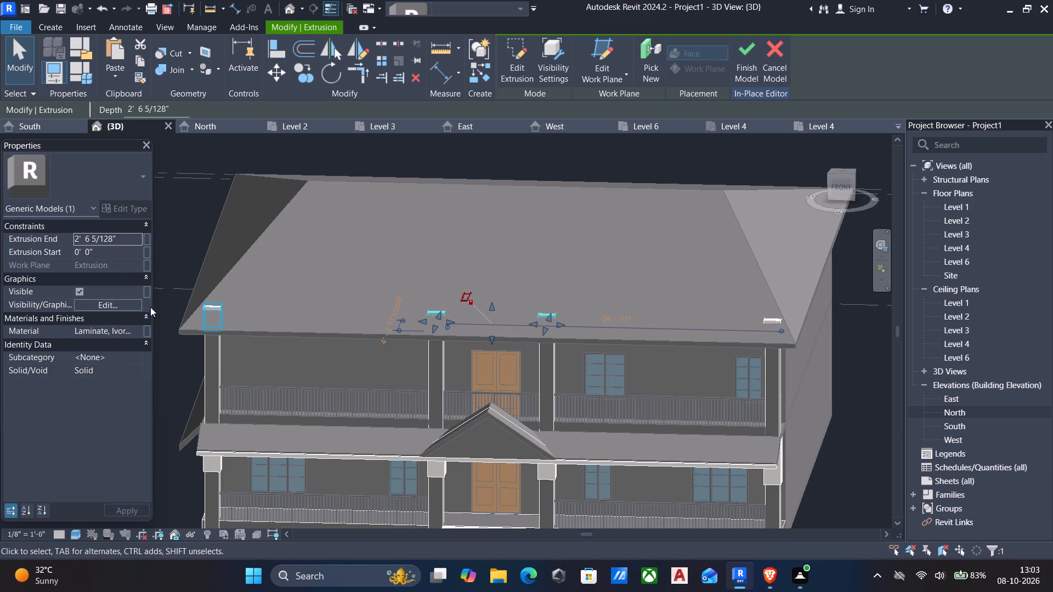
left_click(219, 306, "ctrl")
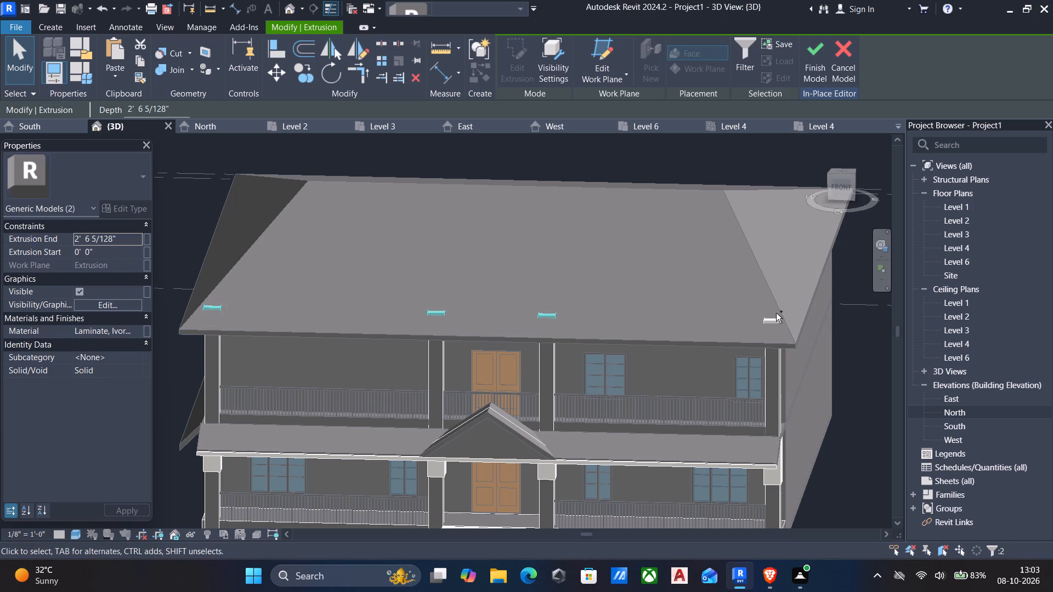
left_click(767, 317, "ctrl")
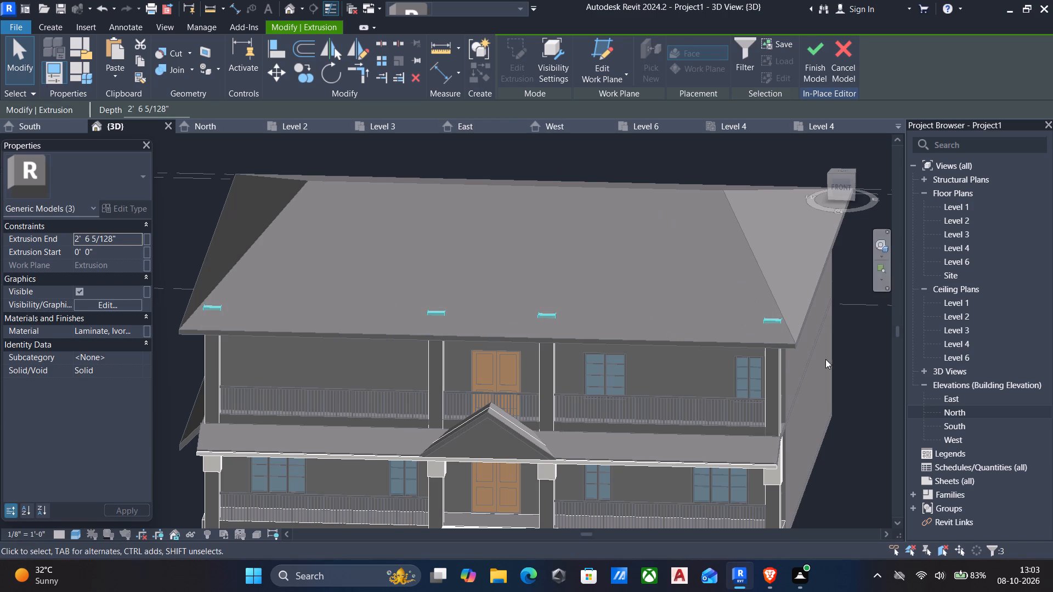
left_click(955, 398)
left_click(945, 396)
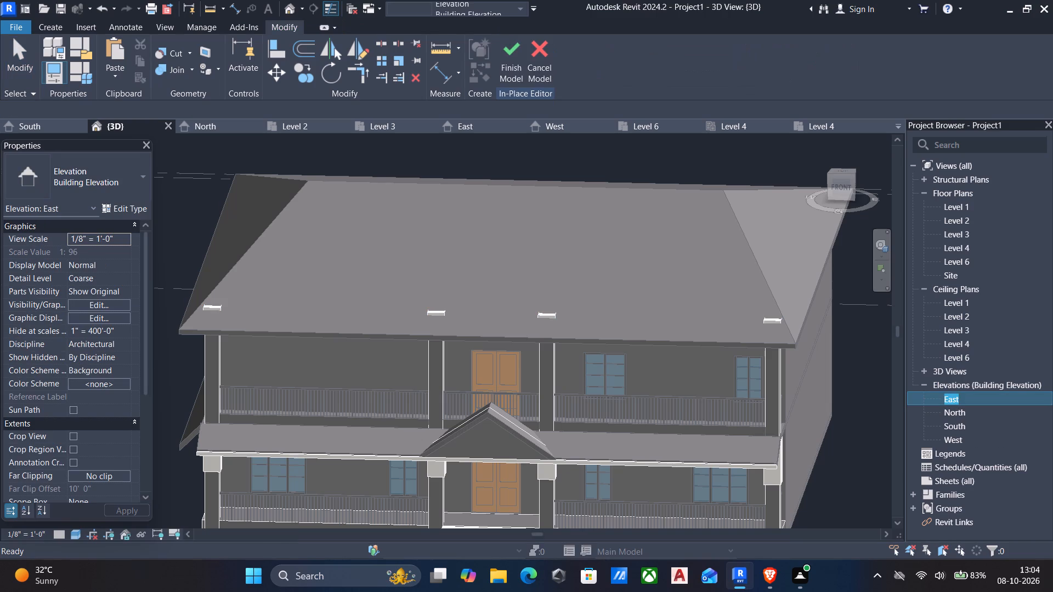
left_click(945, 396)
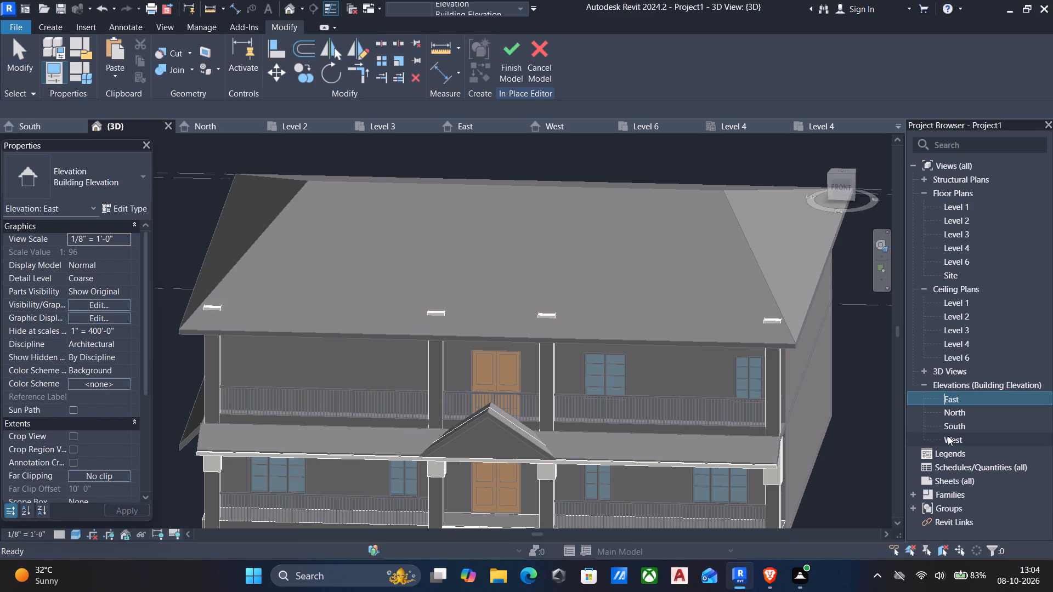
double_click(948, 436)
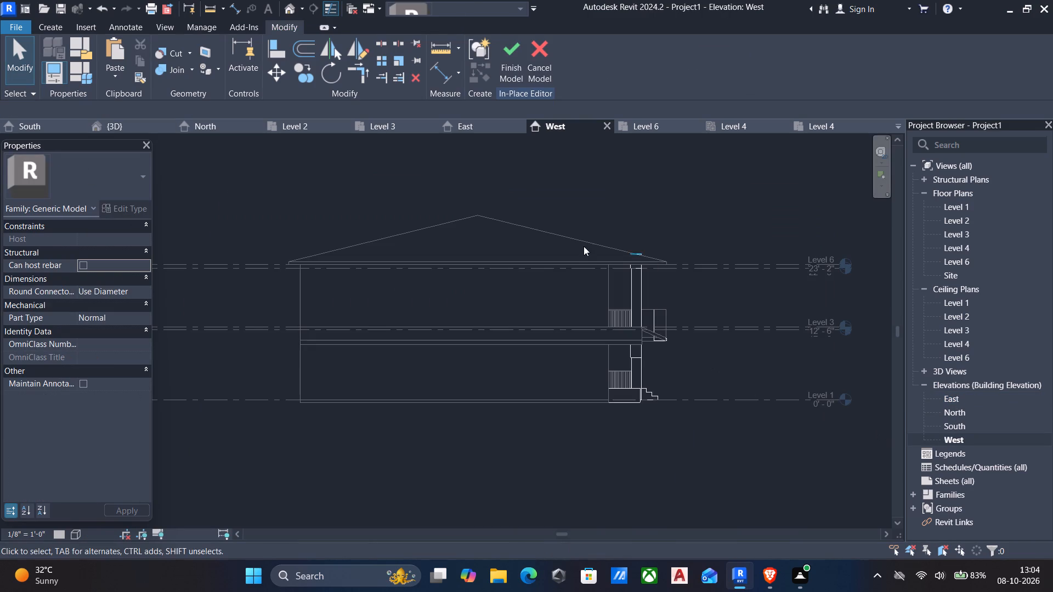
Lower the top of the west corner upper column's cap extrusion to an extrusion end of 2' 3 39/256" and finish the model.
scroll(578, 244, "up", 5)
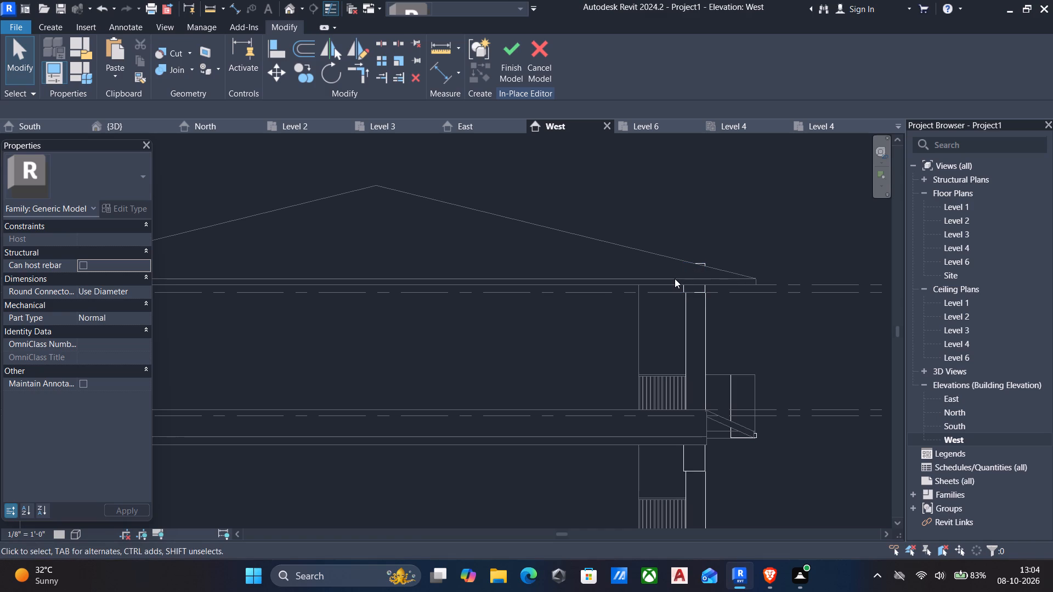
left_click(700, 262)
scroll(697, 255, "up", 4)
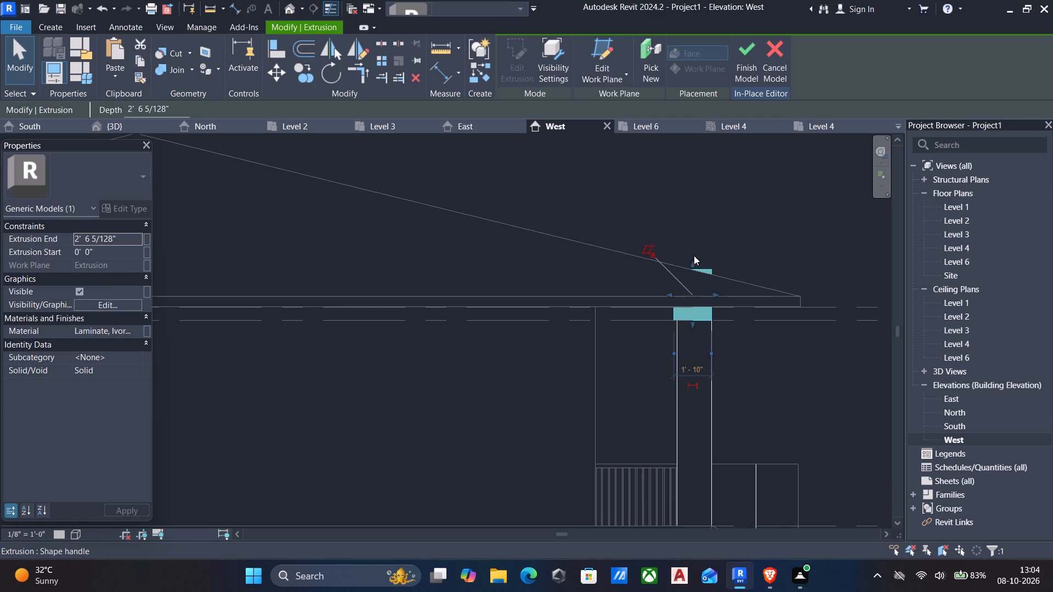
left_click_drag(691, 263, 693, 275)
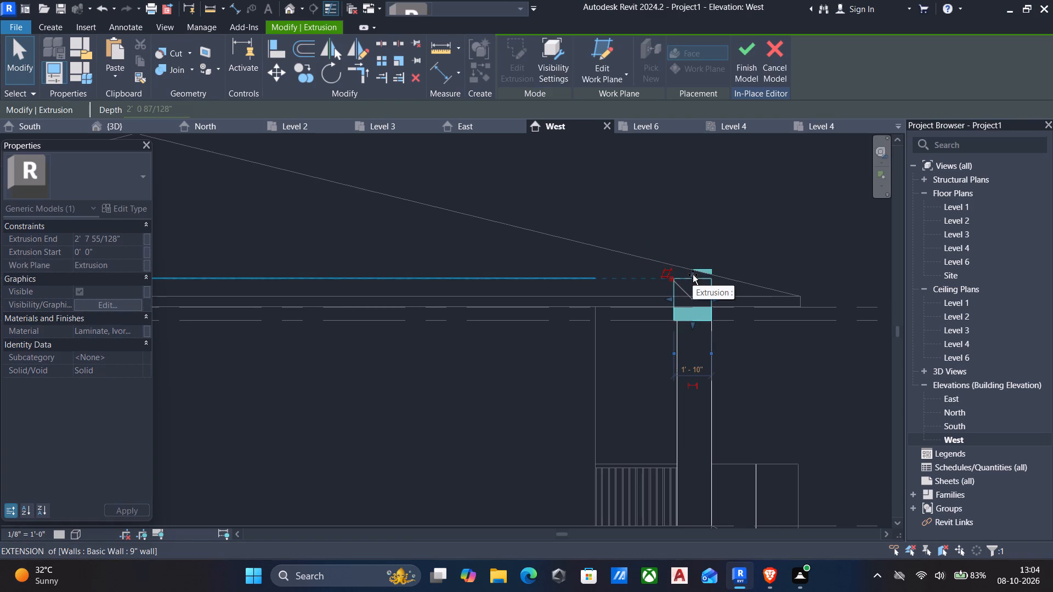
left_click_drag(693, 275, 690, 268)
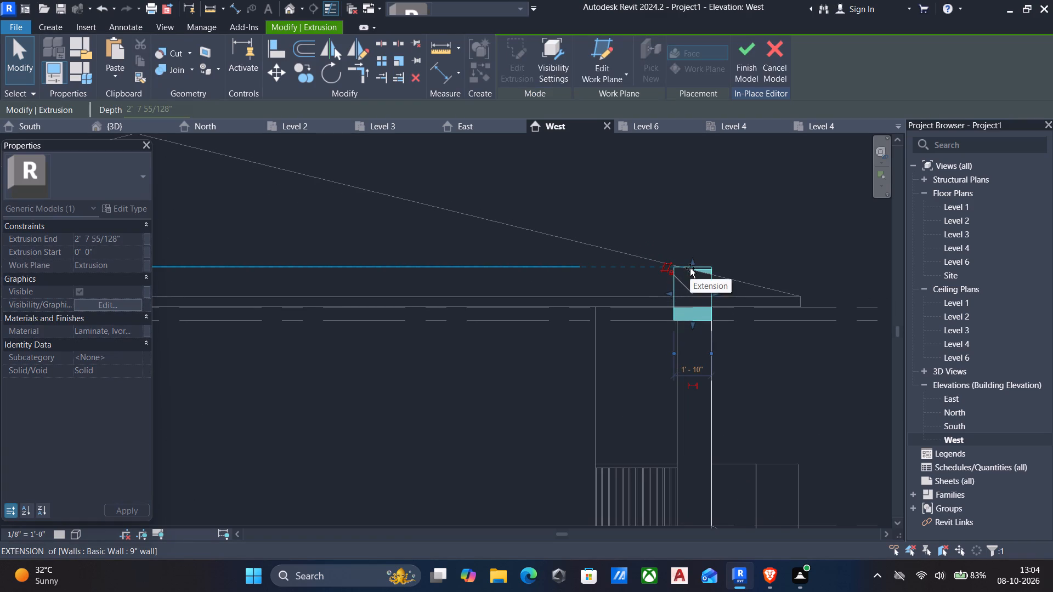
left_click_drag(690, 268, 688, 269)
scroll(690, 272, "up", 5)
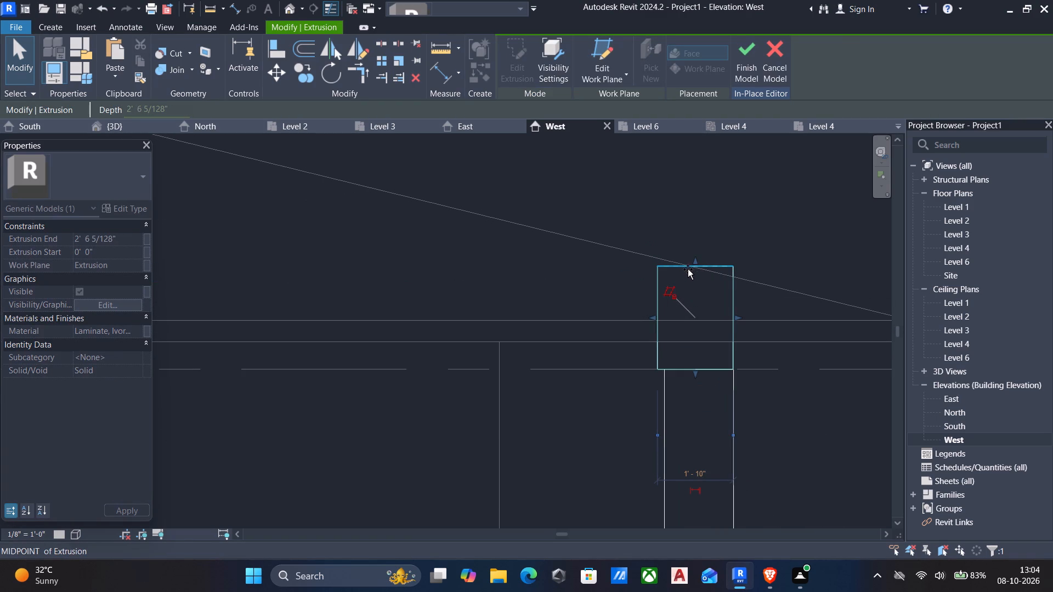
left_click_drag(688, 269, 687, 287)
scroll(687, 271, "up", 4)
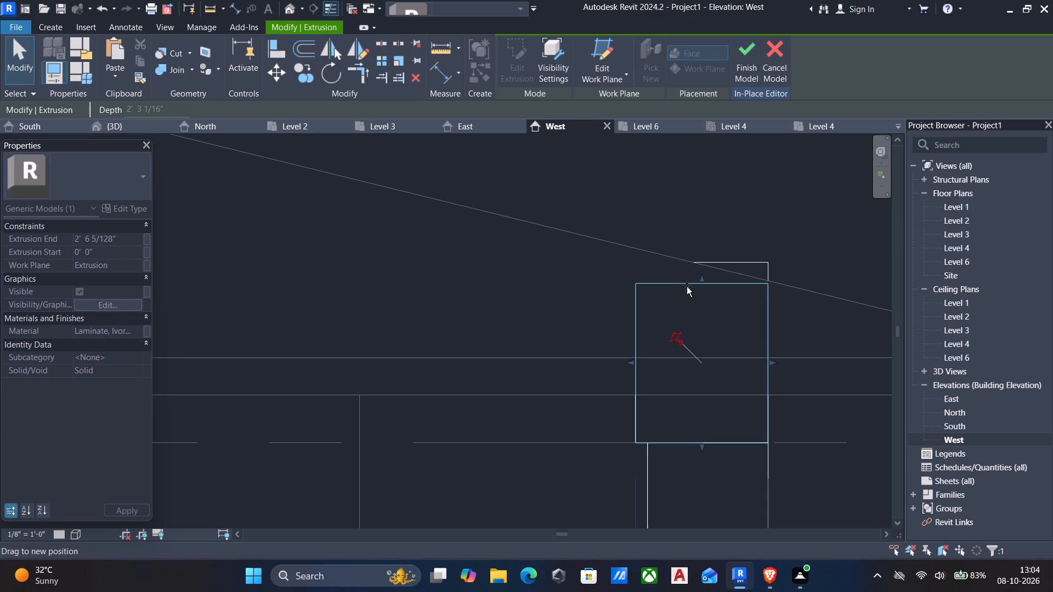
left_click_drag(687, 287, 682, 280)
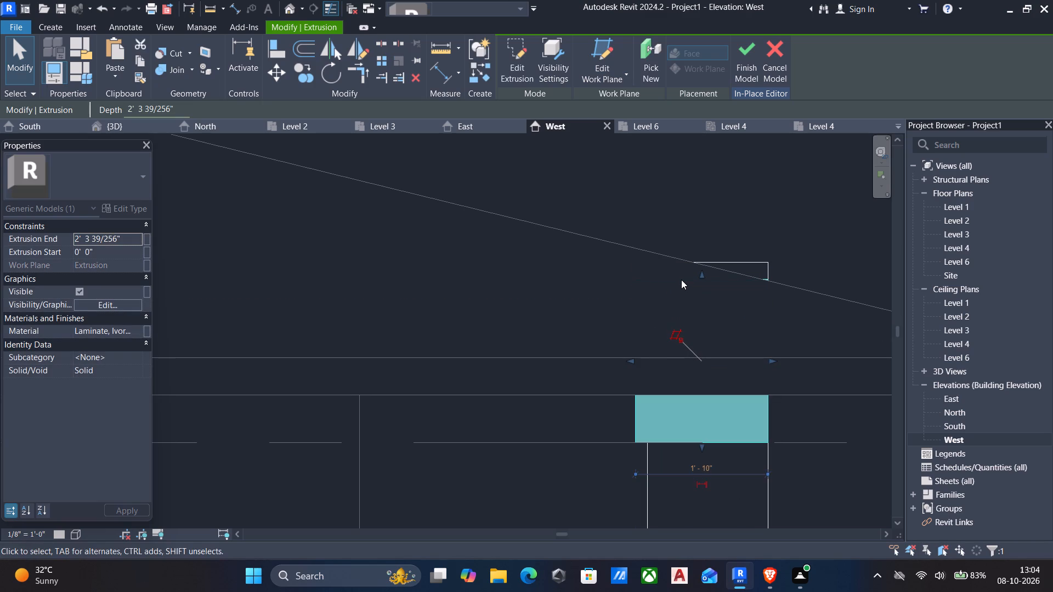
key("Escape")
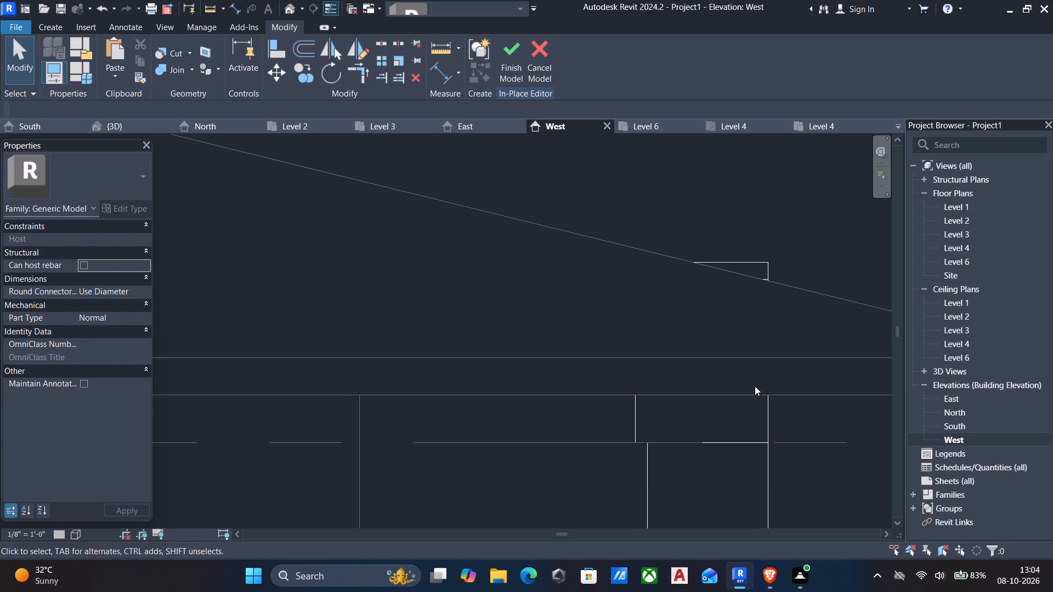
scroll(750, 293, "down", 4)
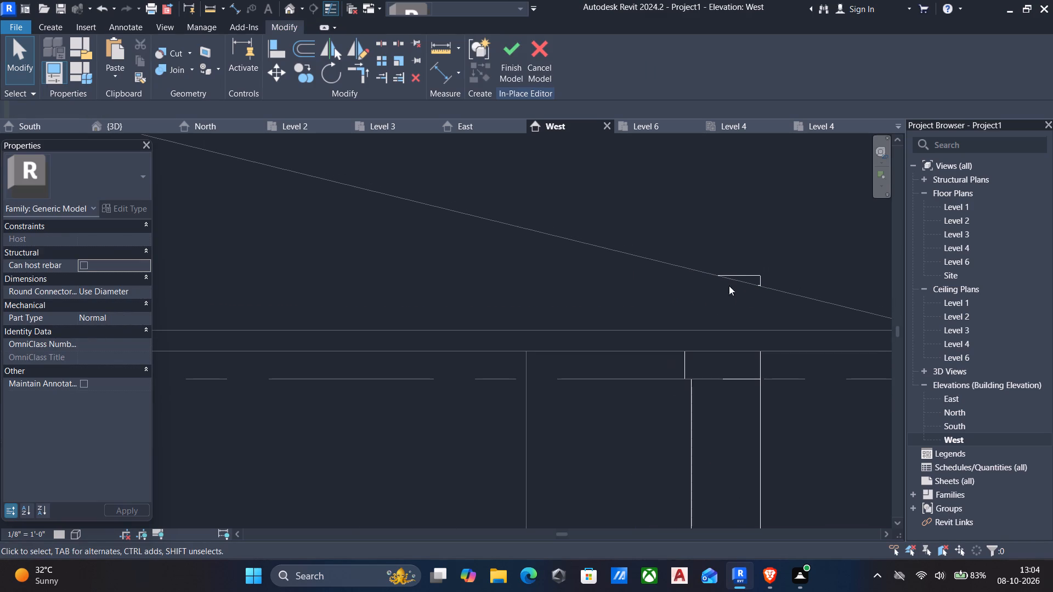
left_click(508, 54)
Examine in the West elevation and the 3D view how the upper column caps meet the main roof slope.
scroll(574, 184, "down", 5)
middle_click_drag(589, 195, 573, 215)
scroll(575, 218, "up", 1)
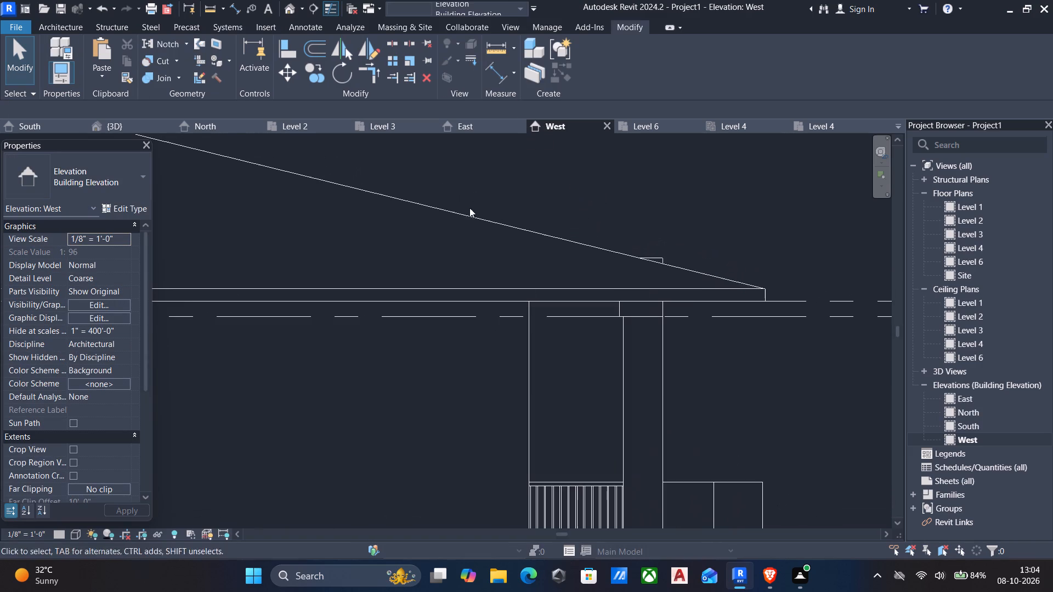
left_click(122, 128)
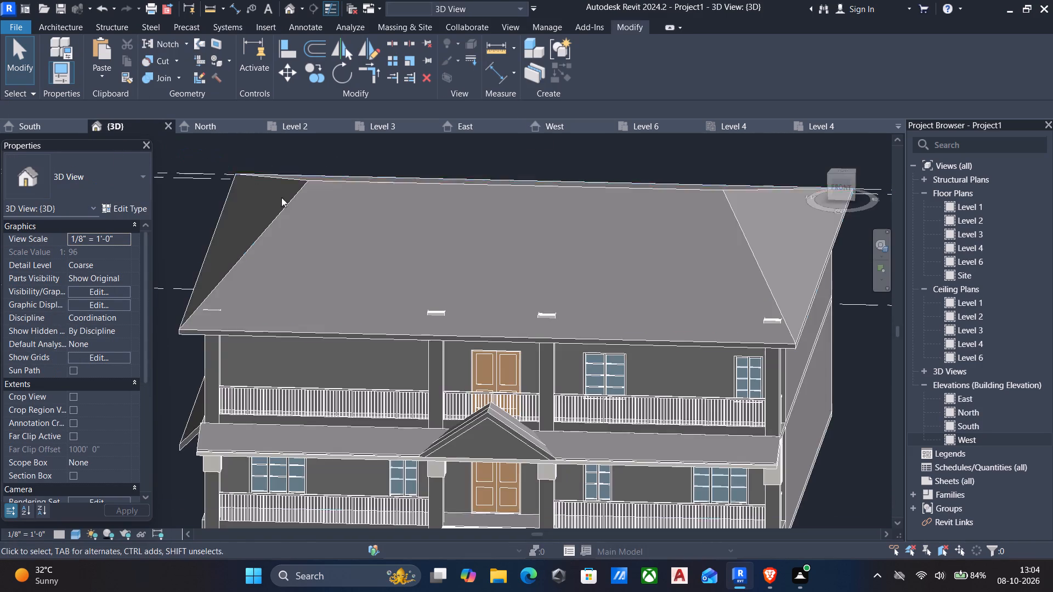
scroll(383, 238, "down", 3)
middle_click_drag(456, 281, 522, 363, "shift")
scroll(443, 357, "up", 3)
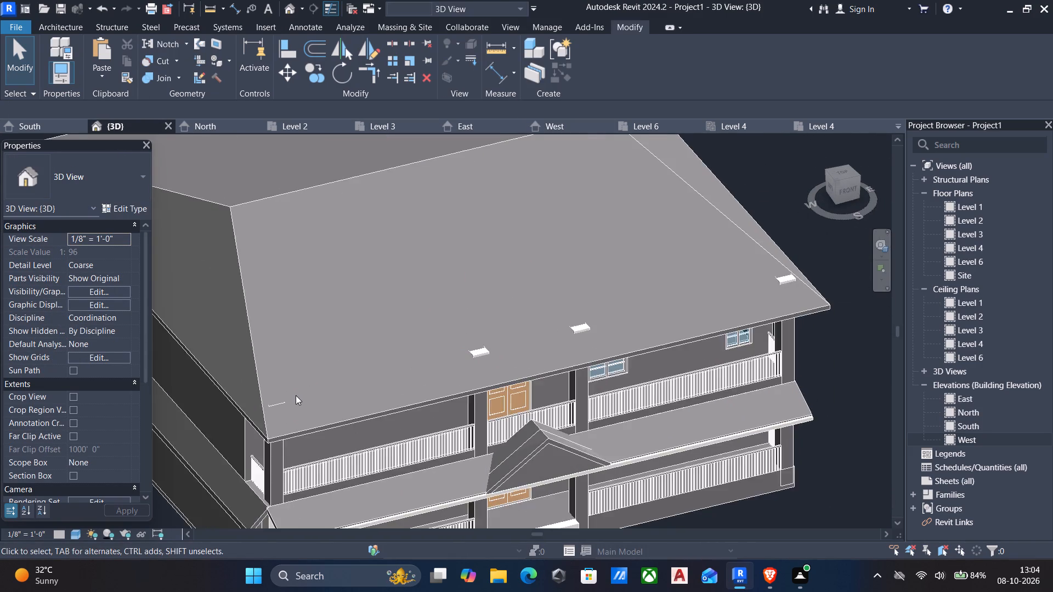
Align the cap tops of the two middle and the east corner upper columns to the west corner column's cap top.
scroll(292, 396, "up", 4)
scroll(292, 397, "down", 2)
middle_click_drag(309, 391, 420, 298)
scroll(421, 297, "up", 1)
scroll(408, 313, "down", 2, "shift")
middle_click_drag(407, 314, 393, 286, "shift")
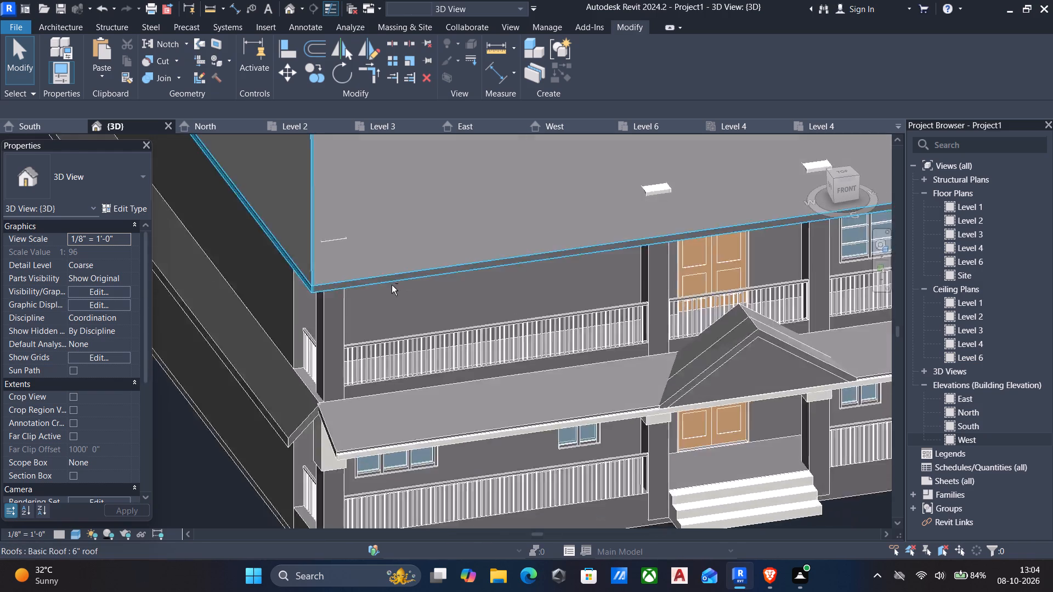
scroll(392, 285, "up", 1)
type("al")
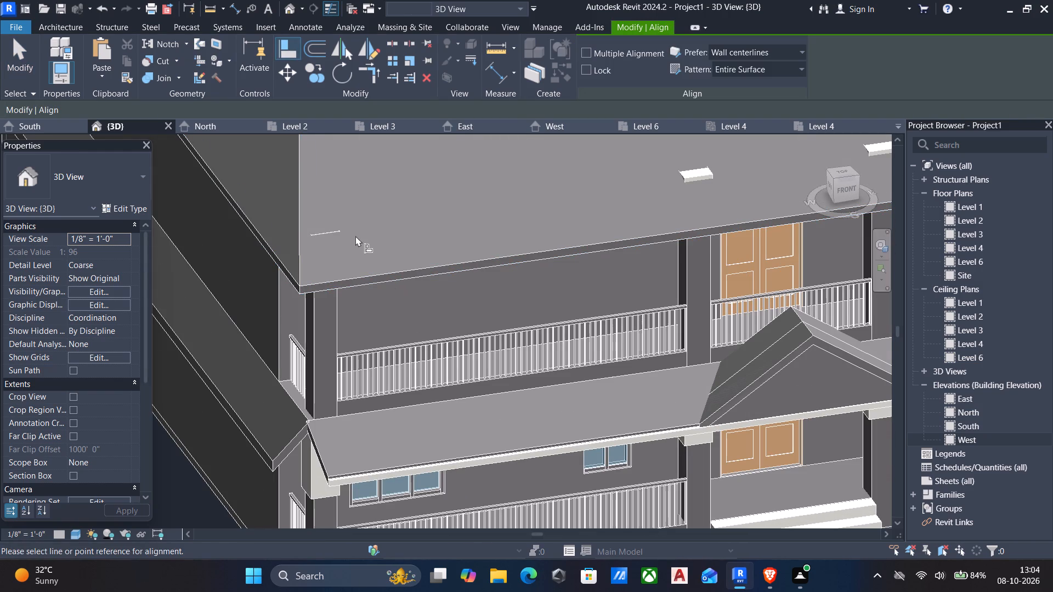
left_click(329, 231)
scroll(418, 228, "down", 1)
middle_click_drag(427, 256, 422, 313)
scroll(548, 300, "down", 3)
middle_click_drag(516, 317, 347, 349)
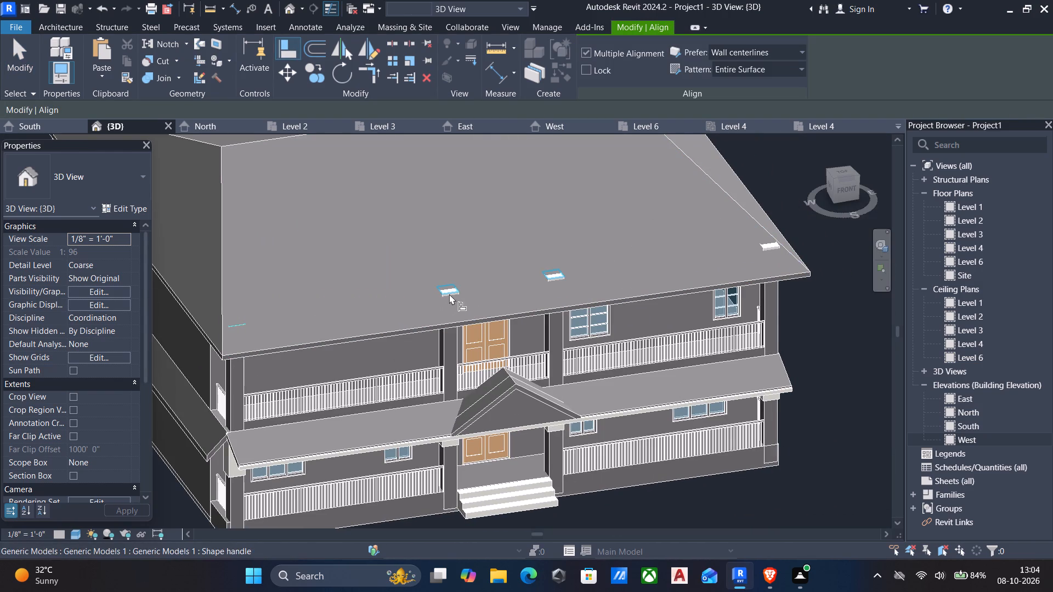
left_click(449, 294, "ctrl")
left_click(772, 245, "ctrl")
scroll(745, 272, "down", 5, "ctrl")
middle_click_drag(740, 293, 777, 295)
scroll(783, 297, "up", 1)
key("Escape")
scroll(659, 319, "down", 3)
middle_click_drag(654, 331, 644, 337)
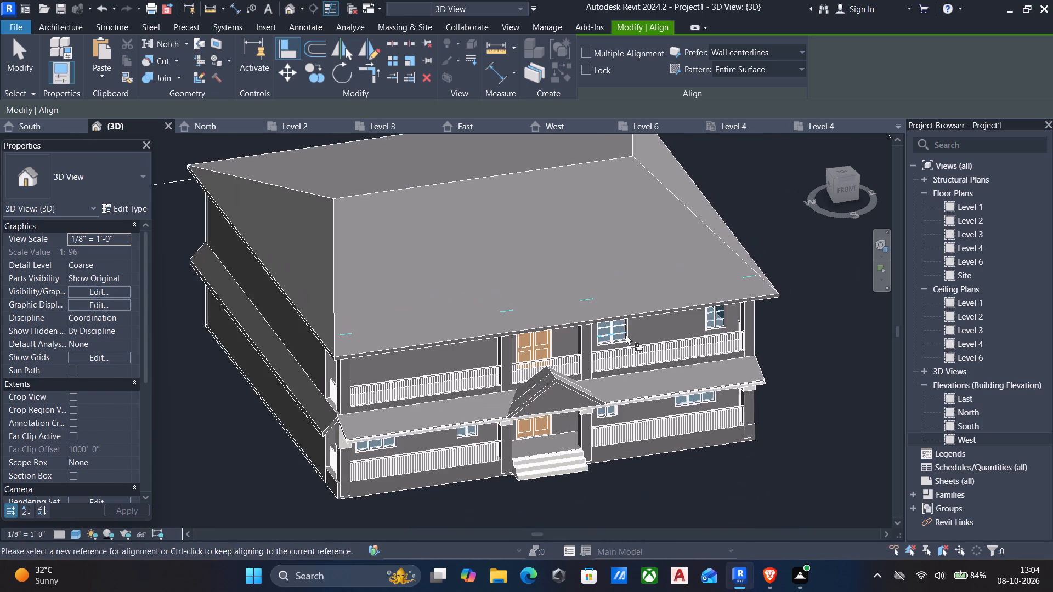
scroll(620, 342, "down", 1)
middle_click_drag(619, 343, 553, 352)
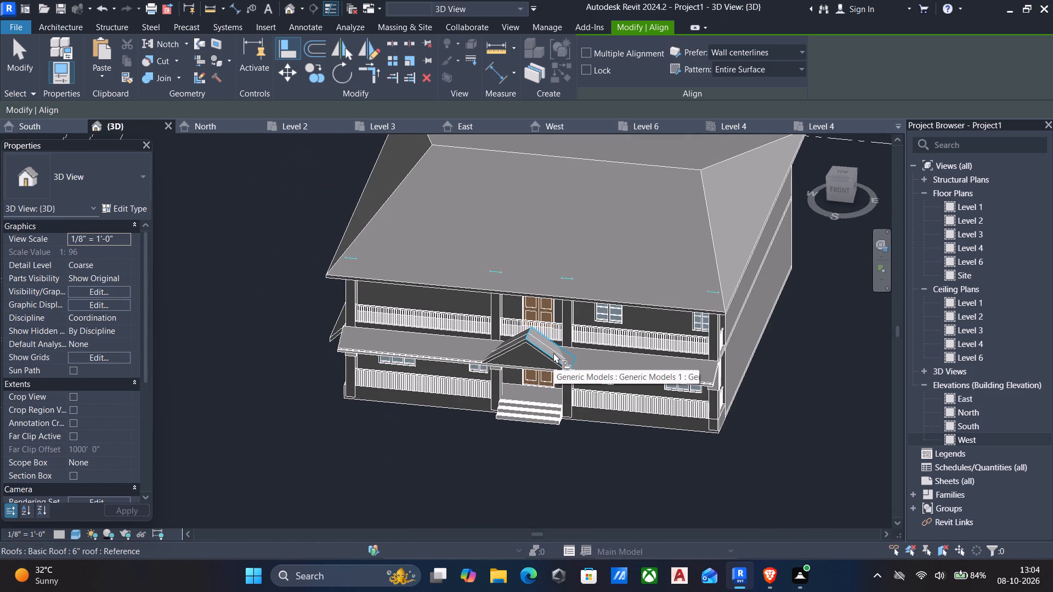
key("Escape")
In the South elevation, lower the cap tops of the two middle upper columns to within the main roof's eave.
scroll(545, 252, "down", 1)
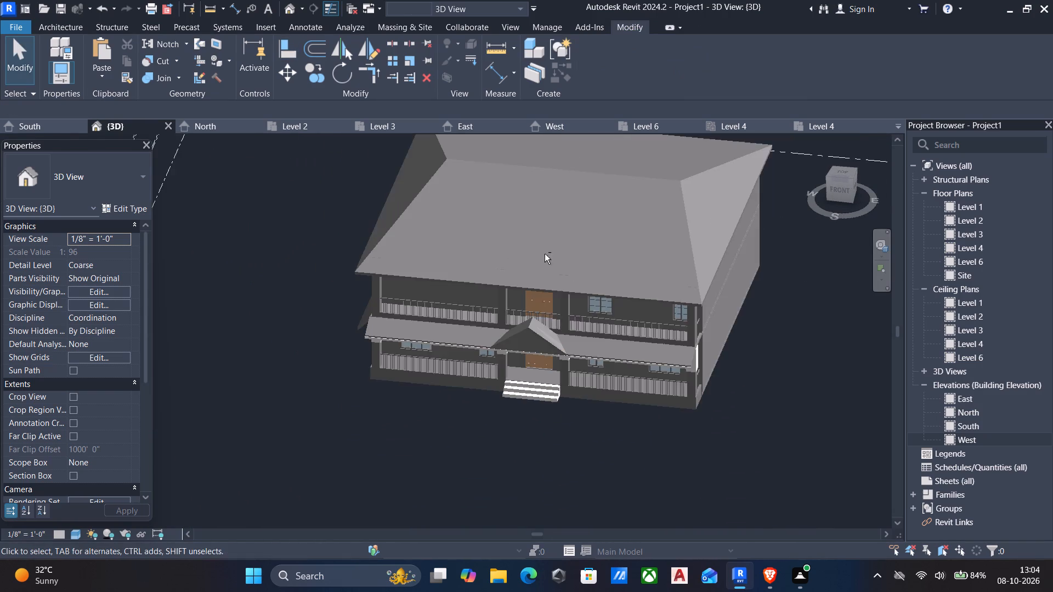
middle_click_drag(539, 267, 545, 168, "shift")
scroll(534, 288, "down", 1, "shift")
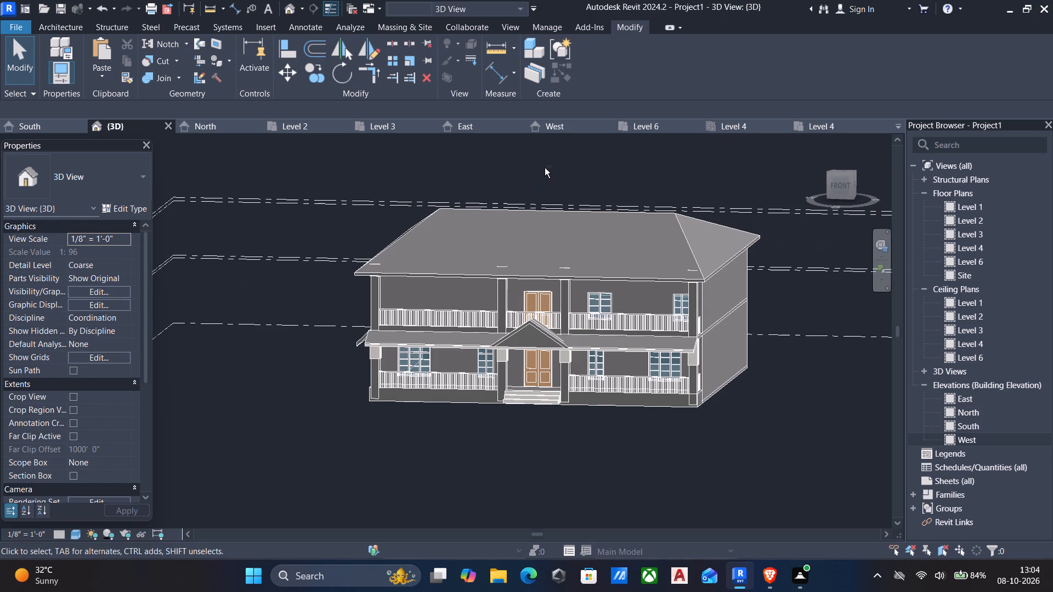
middle_click_drag(565, 203, 560, 258)
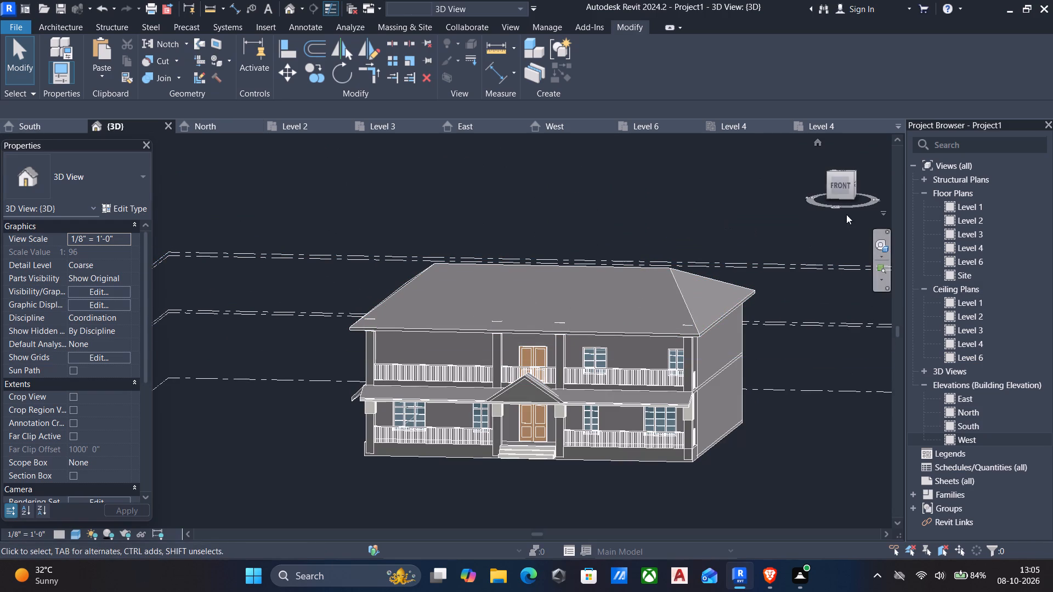
double_click(971, 412)
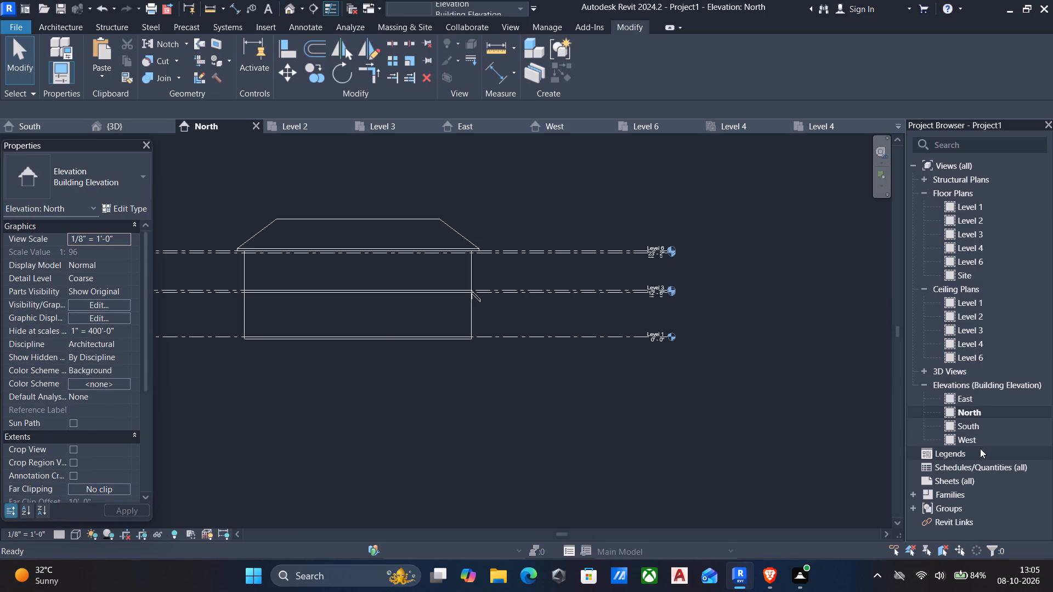
double_click(971, 426)
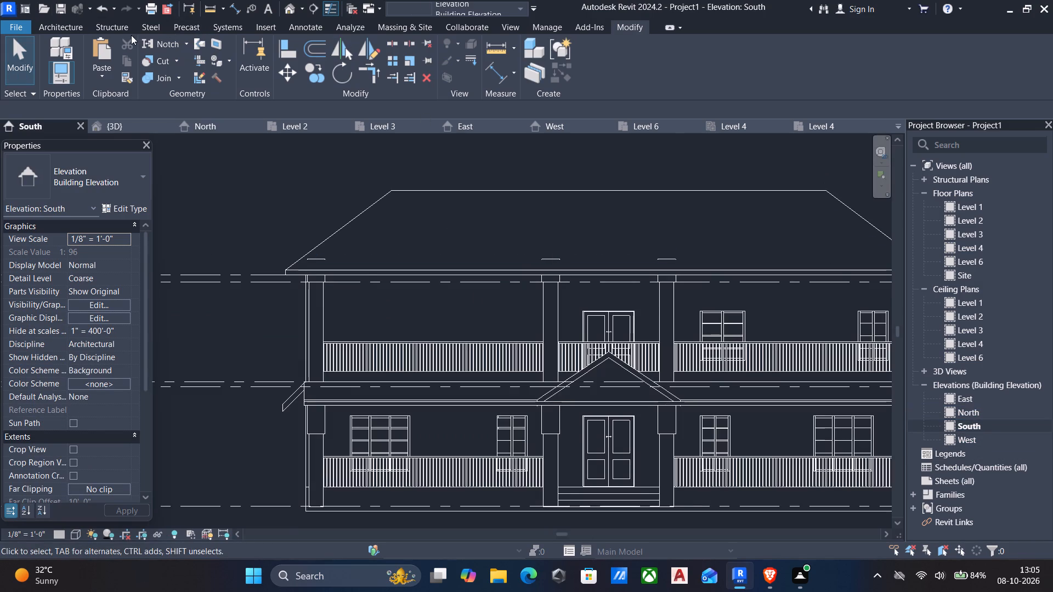
left_click(546, 258)
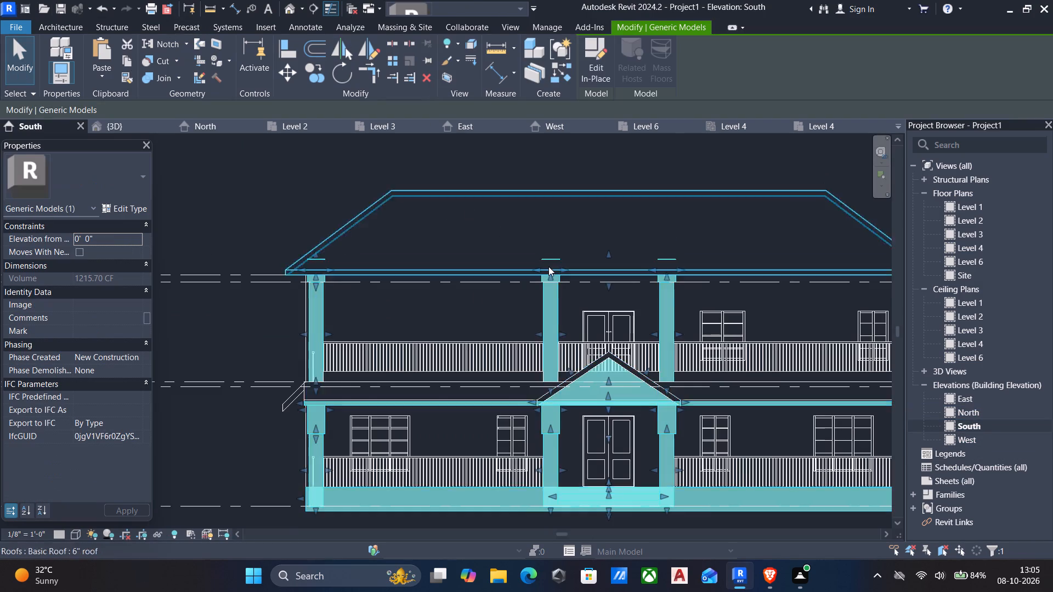
scroll(550, 266, "up", 4)
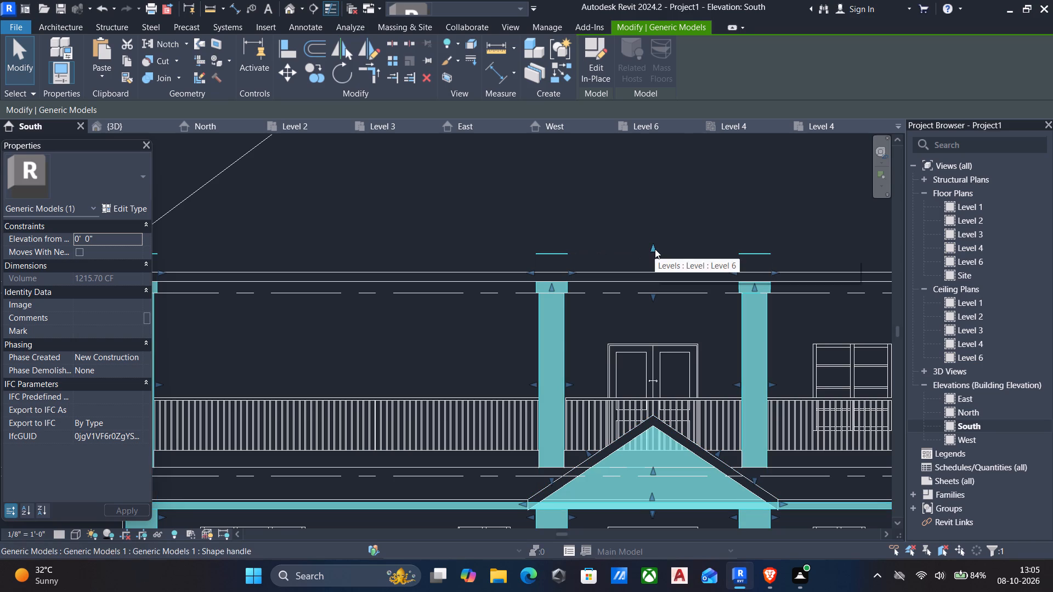
left_click_drag(653, 249, 654, 264)
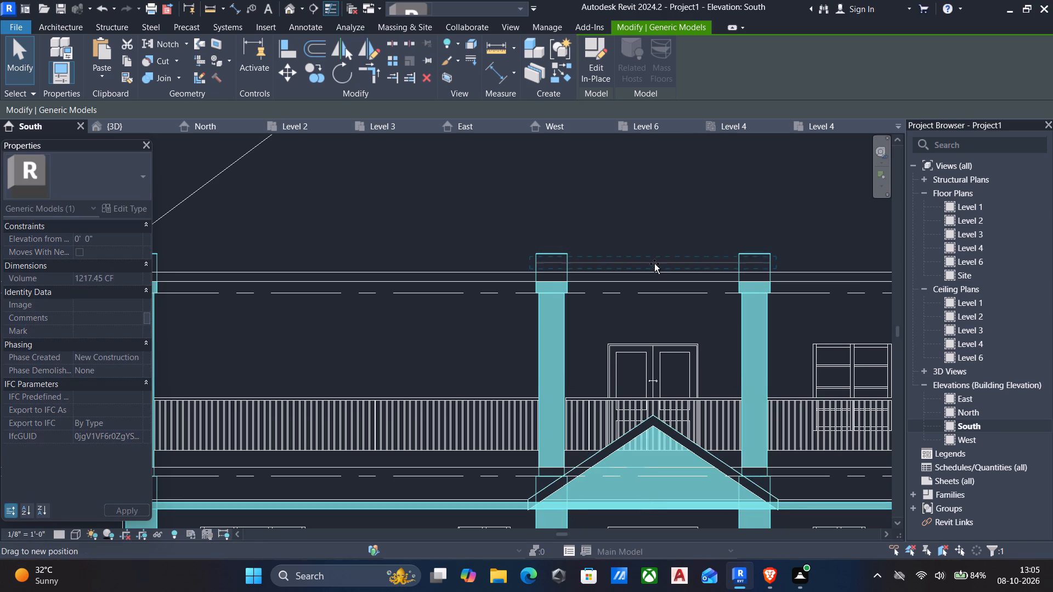
left_click_drag(654, 264, 655, 265)
scroll(660, 268, "down", 3)
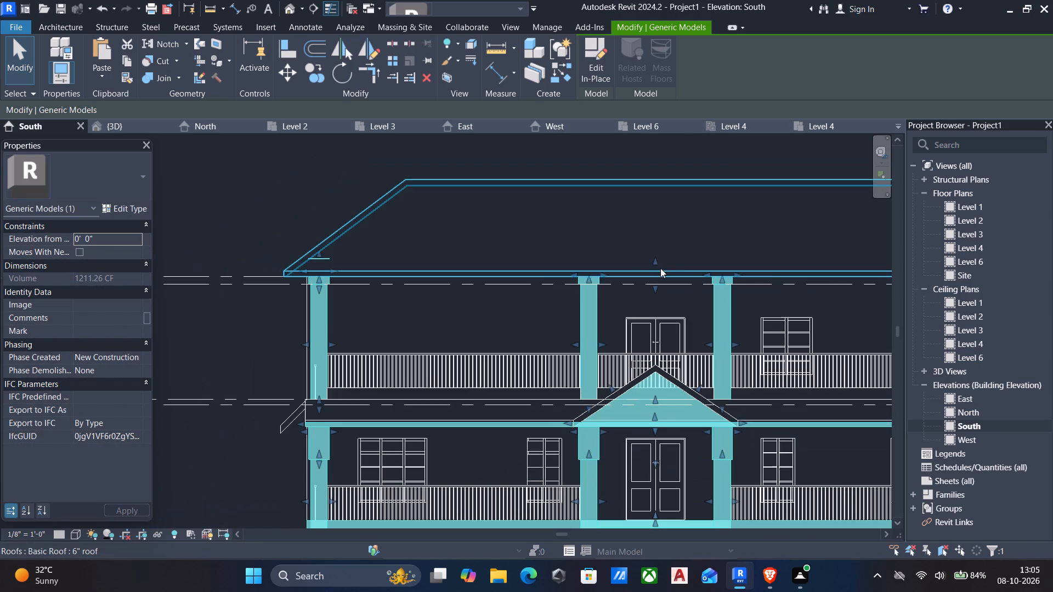
key("Escape")
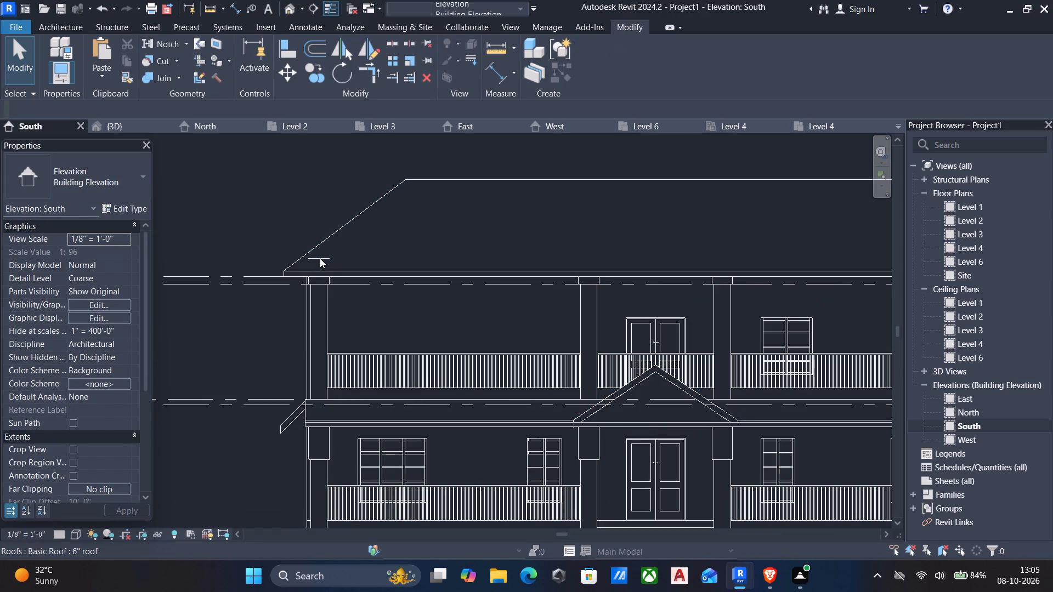
Lower the cap tops of the west and east corner upper columns to just below the main roof's slope.
left_click(319, 258)
left_click_drag(317, 254, 319, 269)
key("Escape")
scroll(474, 277, "down", 4)
middle_click_drag(469, 278, 298, 279)
scroll(483, 277, "up", 3)
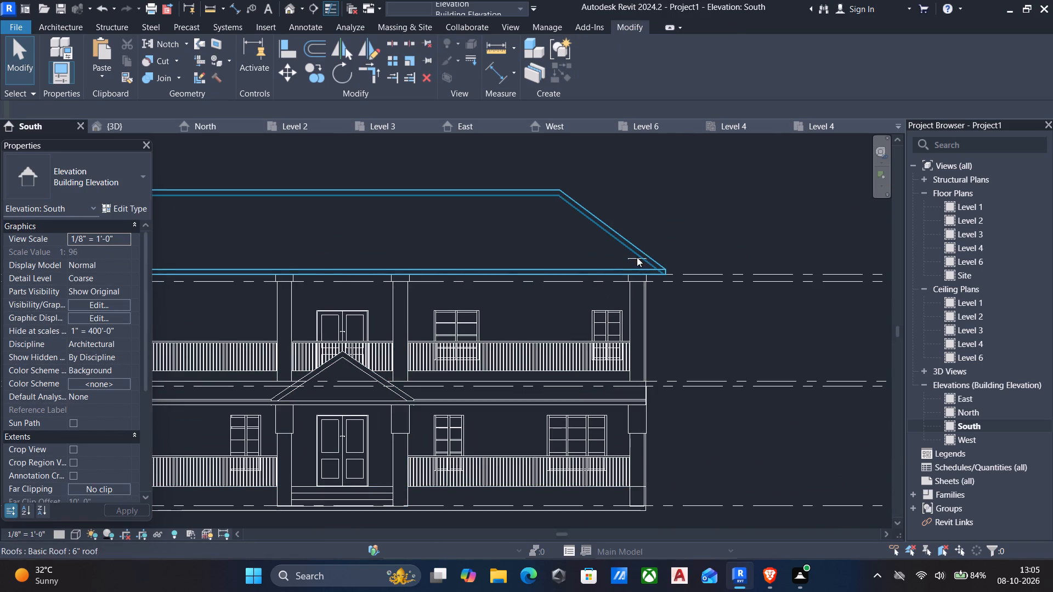
left_click(637, 257)
left_click_drag(638, 255, 642, 268)
key("Escape")
Lower the main roof's ridge to about 6' above the eave line in the South elevation.
scroll(624, 274, "down", 5)
middle_click_drag(623, 274, 692, 283)
scroll(692, 283, "up", 1)
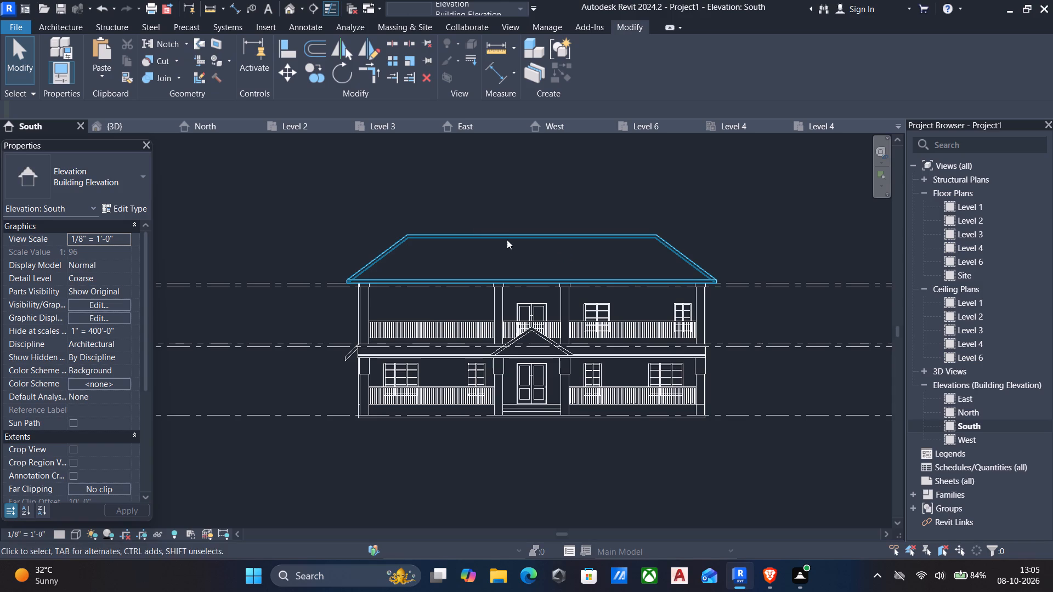
left_click(507, 240)
left_click_drag(530, 238, 534, 244)
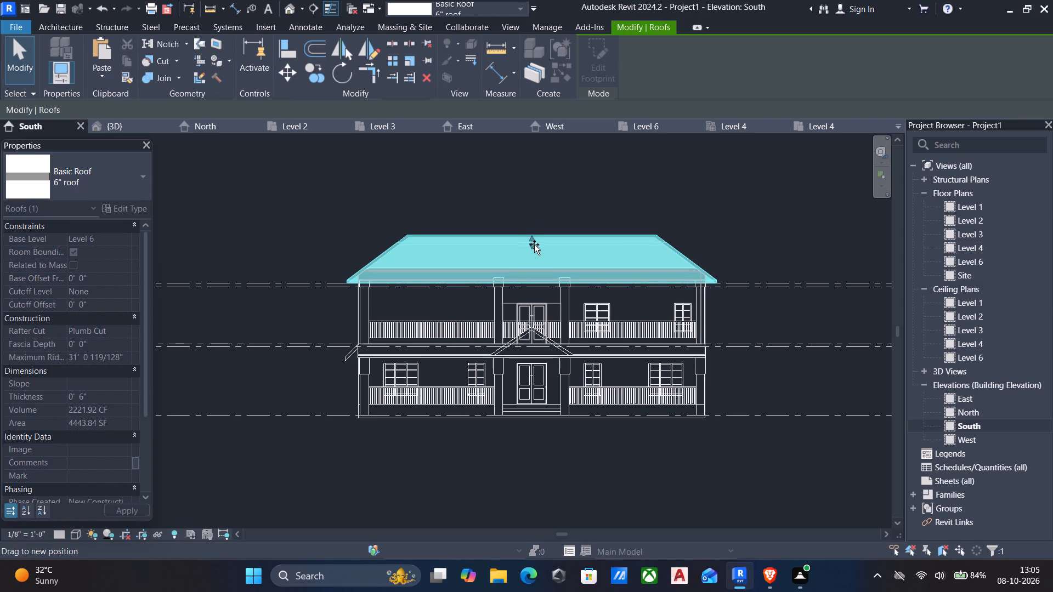
left_click_drag(534, 244, 534, 246)
key("Escape")
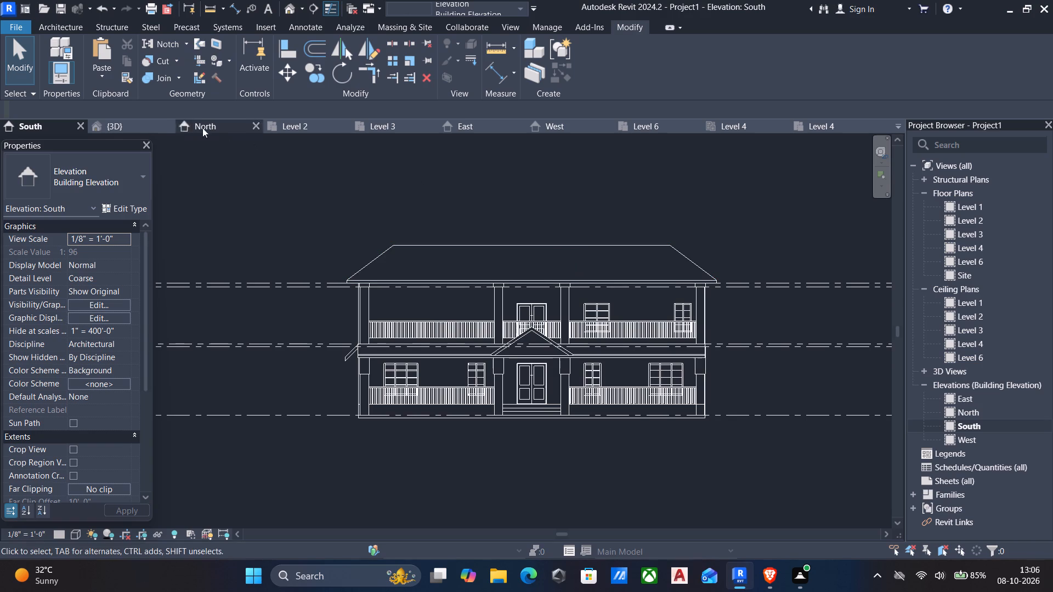
Start a roof by extrusion on the main roof's front fascia plane, referenced to Level 6 with a 0' 0" offset.
left_click(63, 25)
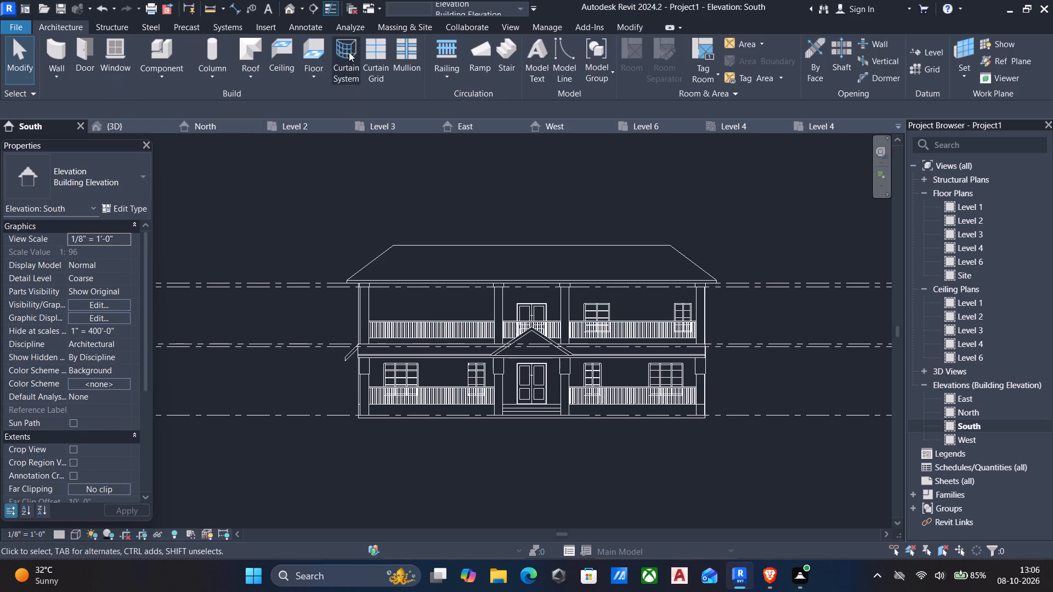
left_click(250, 71)
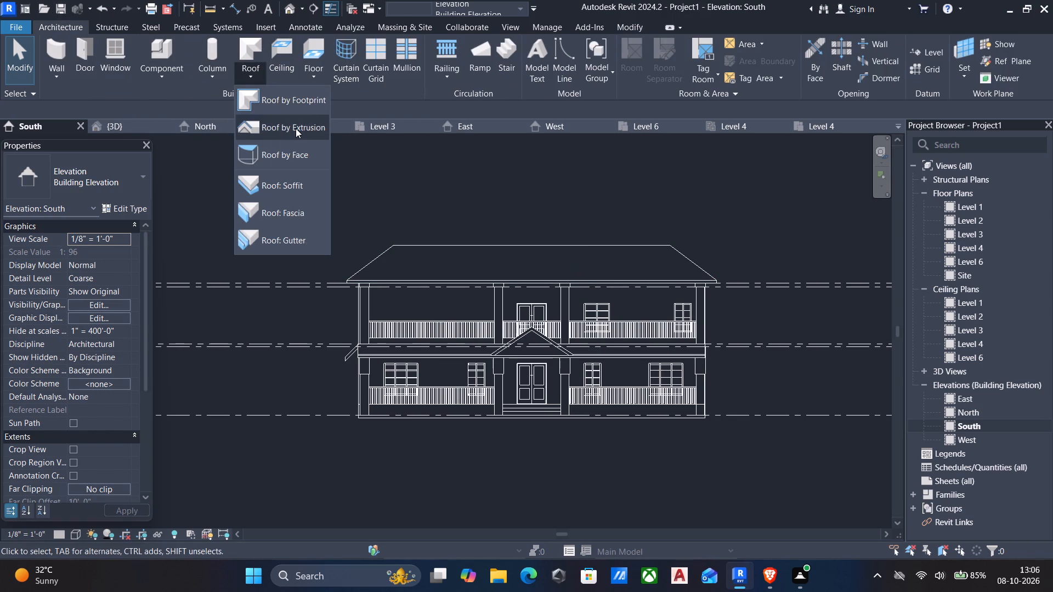
left_click(296, 129)
left_click(620, 339)
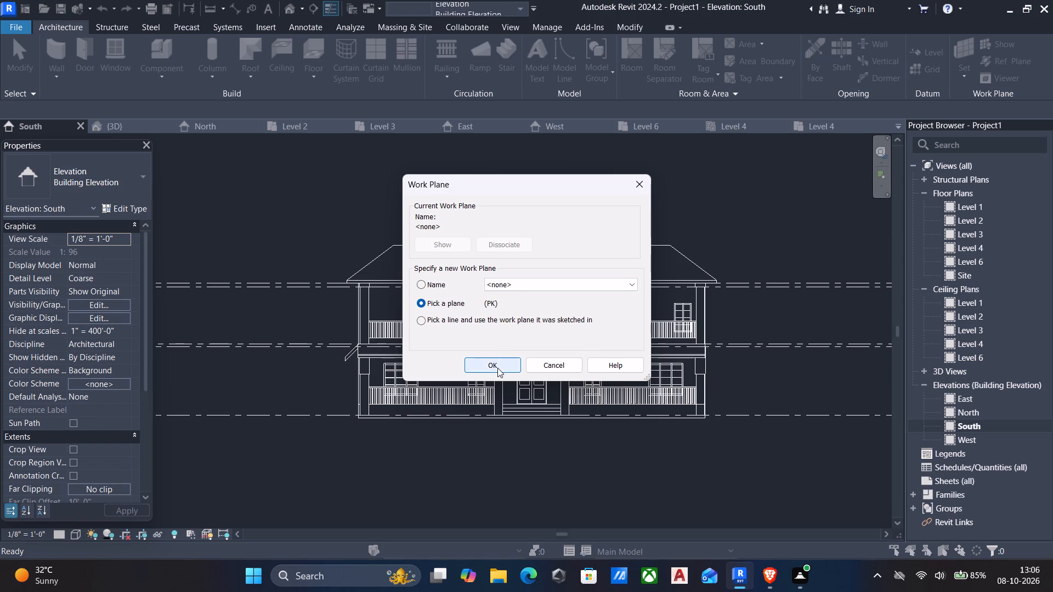
left_click(497, 368)
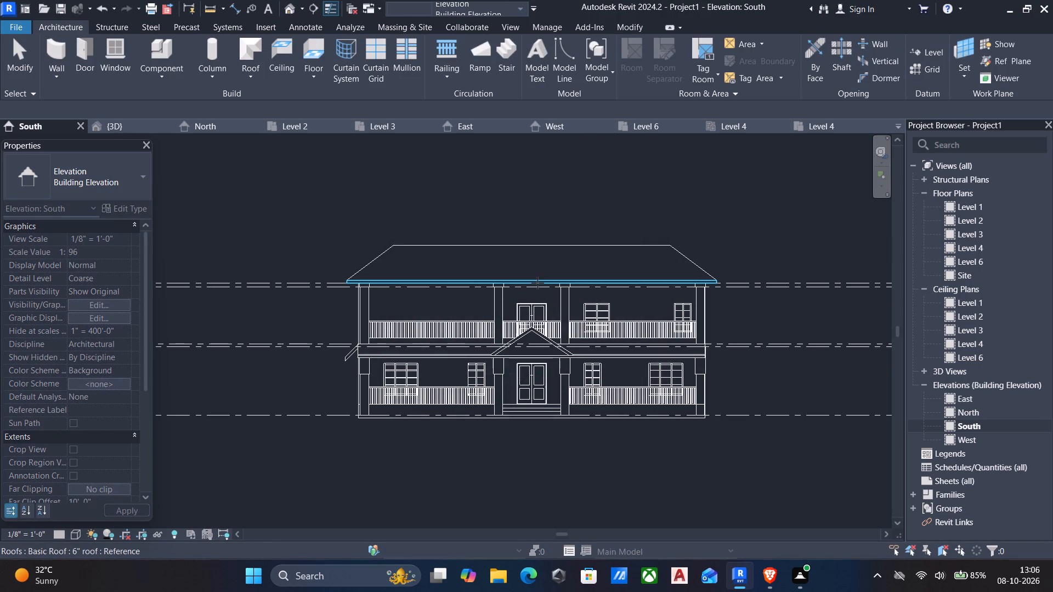
scroll(531, 282, "up", 5)
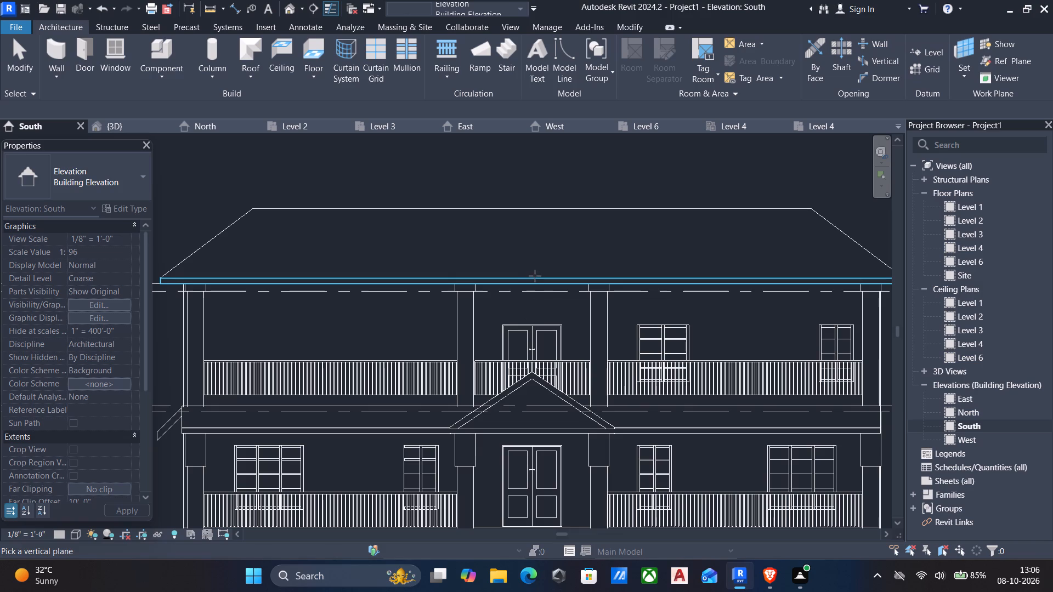
left_click(535, 278)
left_click(546, 305)
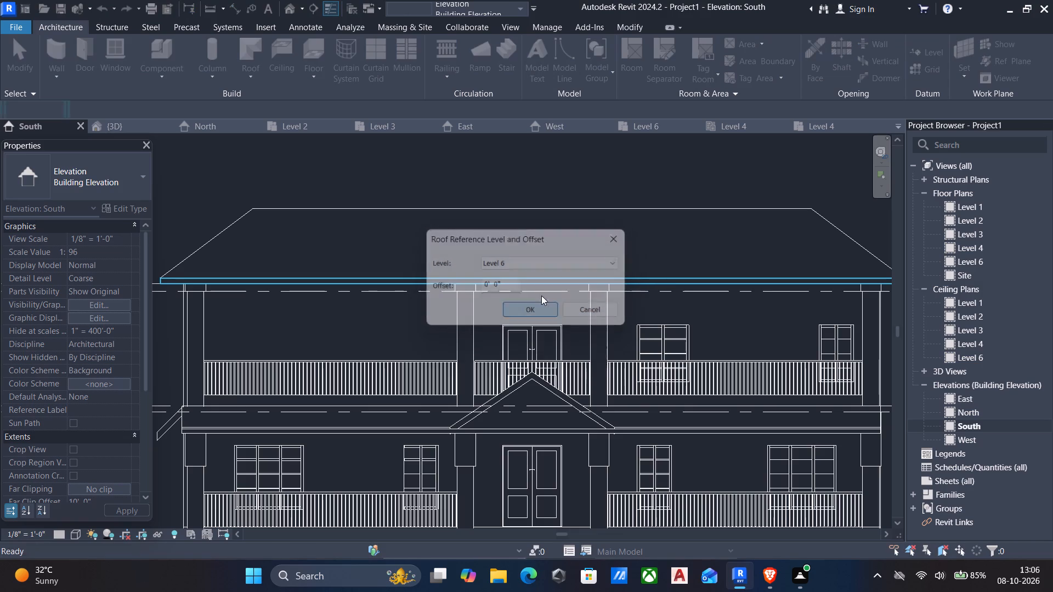
Sketch a vertical centreline about 6' high from eave to ridge and a west slope about 9' 10" long down to Level 6.
left_click(533, 278)
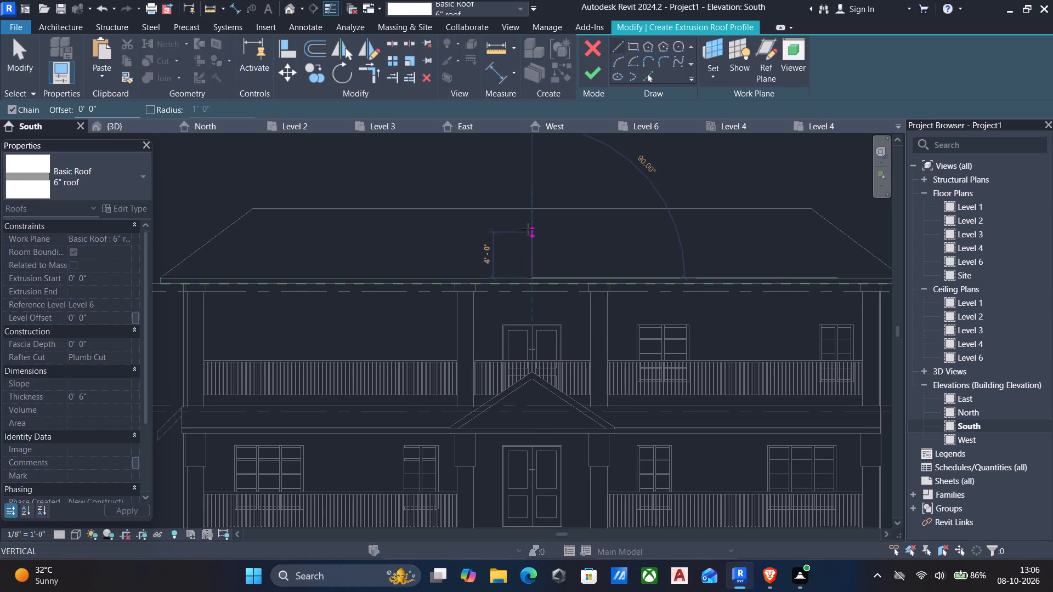
left_click(534, 208)
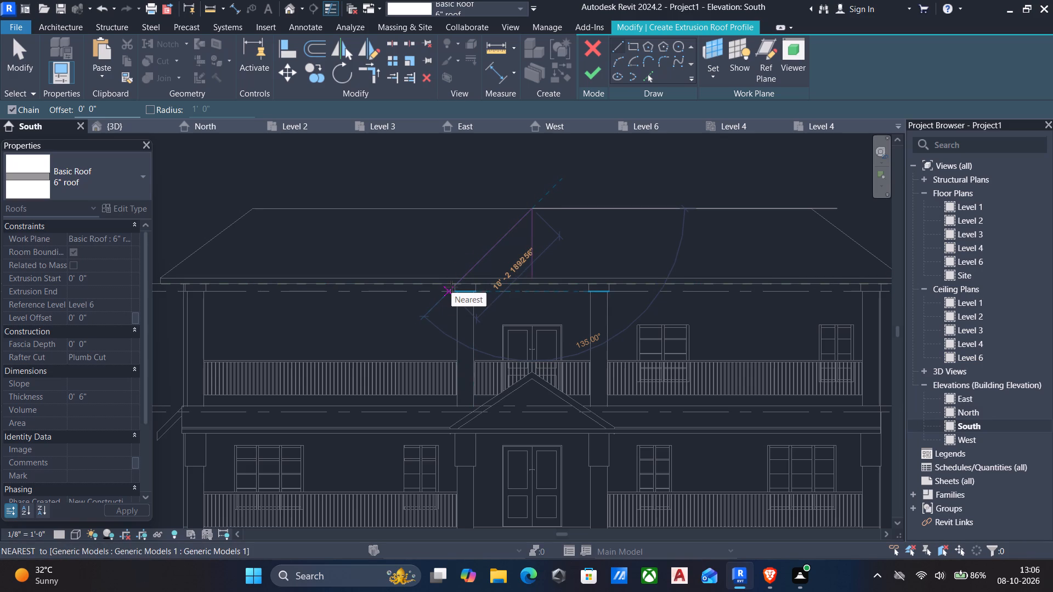
scroll(450, 289, "up", 3)
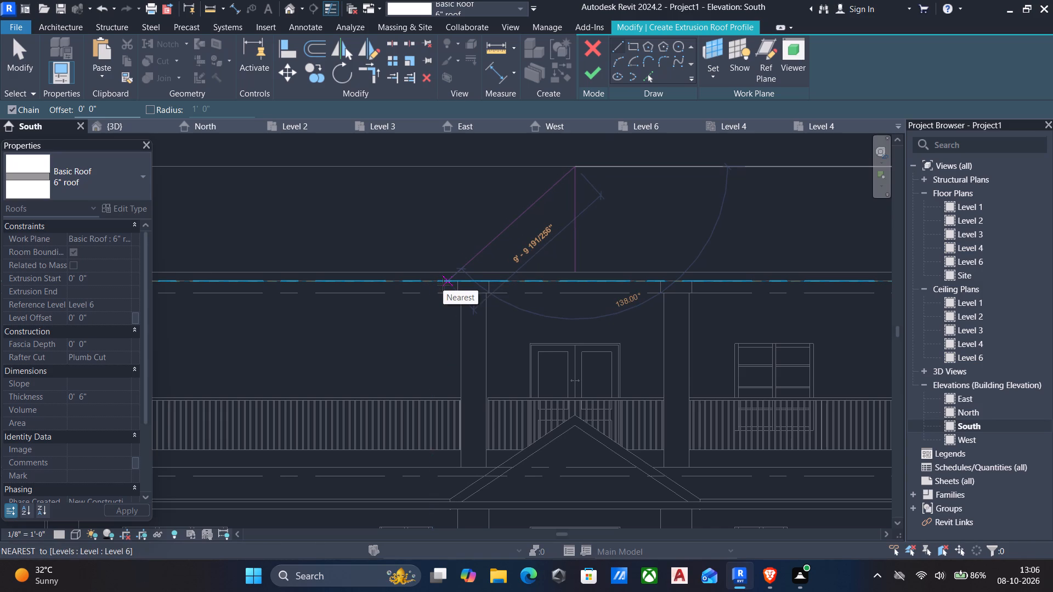
left_click(443, 284)
key("Escape")
key("Escape")
Mirror the west slope line about the vertical centreline to form a gable profile, and delete the centreline.
left_click_drag(523, 242, 474, 215)
type("dm")
left_click(572, 165)
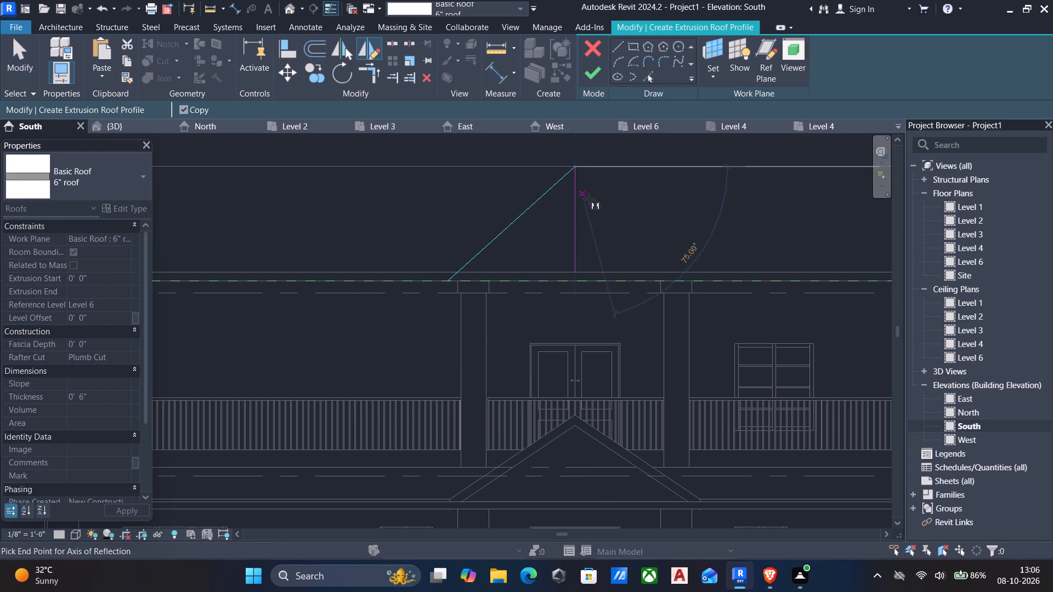
left_click(577, 270)
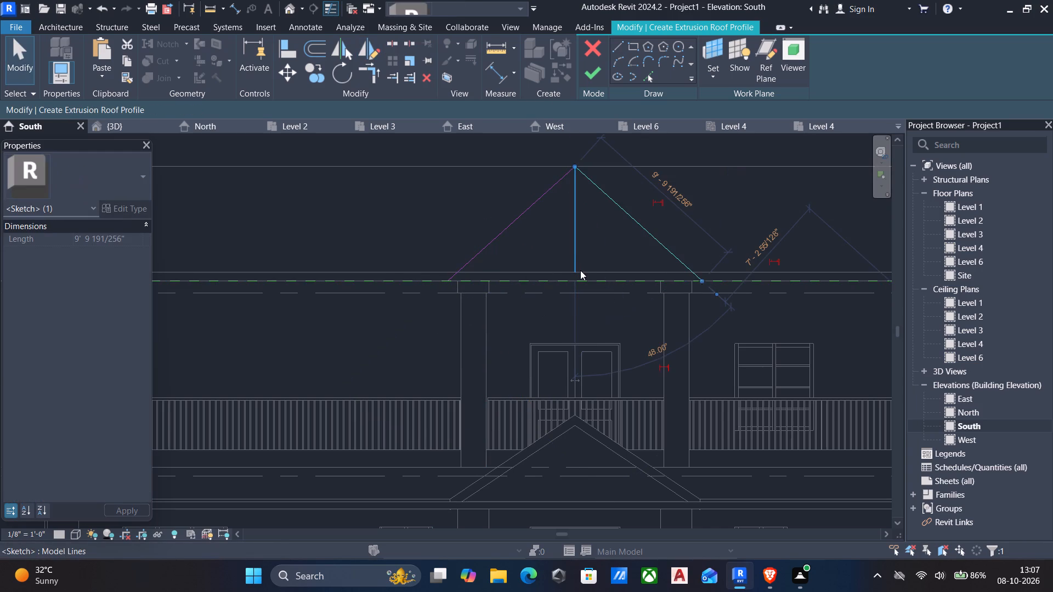
key("Escape")
key("Escape")
left_click_drag(599, 250, 547, 237)
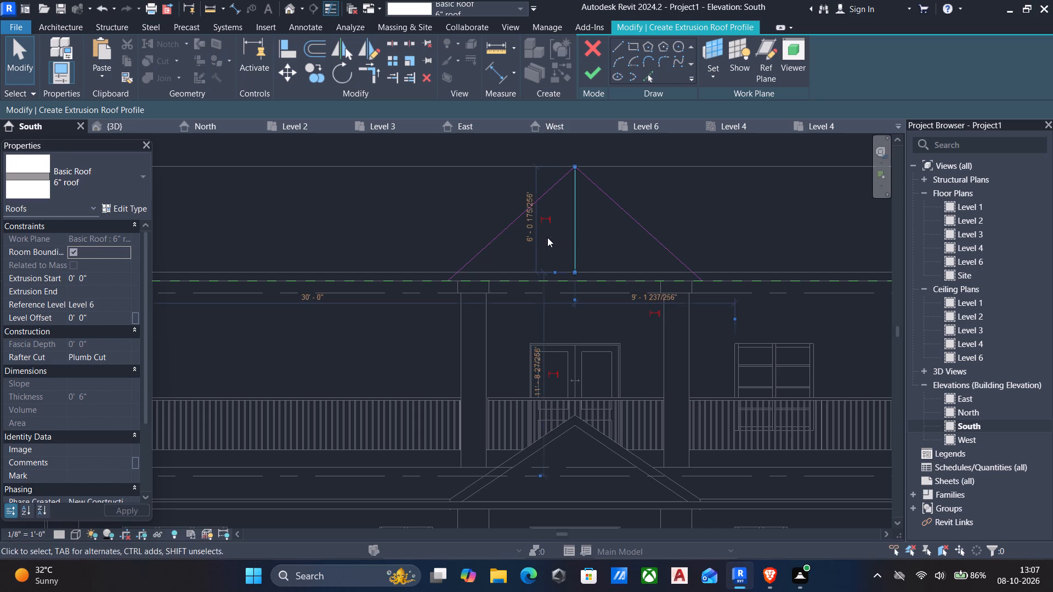
key("Delete")
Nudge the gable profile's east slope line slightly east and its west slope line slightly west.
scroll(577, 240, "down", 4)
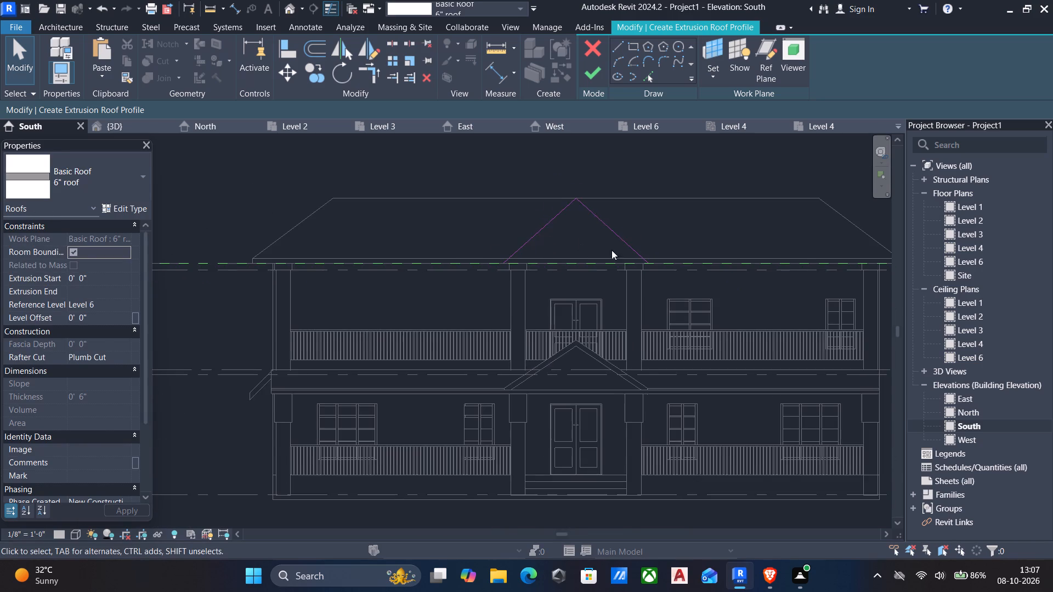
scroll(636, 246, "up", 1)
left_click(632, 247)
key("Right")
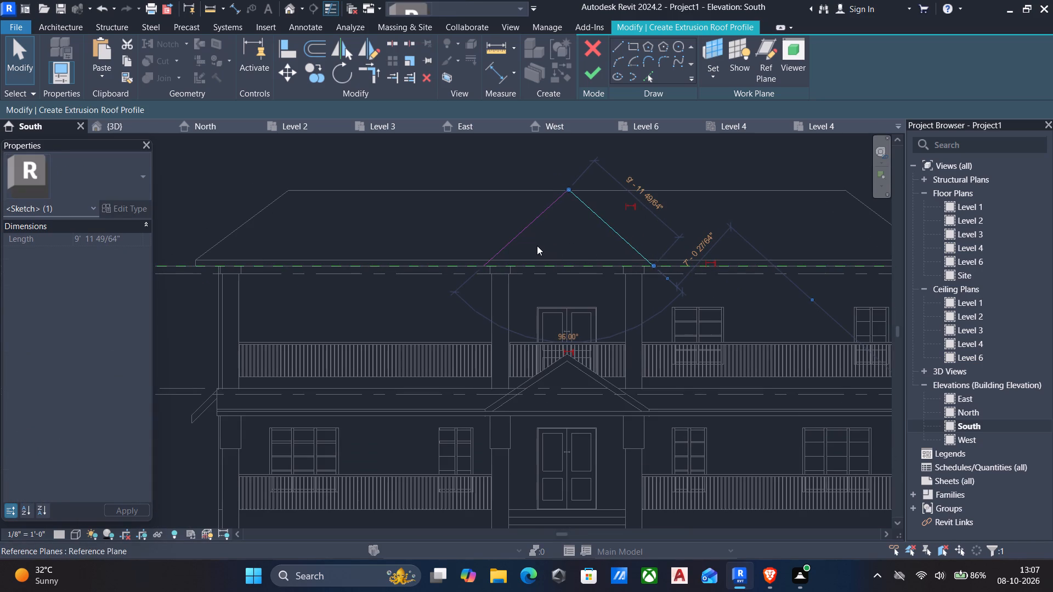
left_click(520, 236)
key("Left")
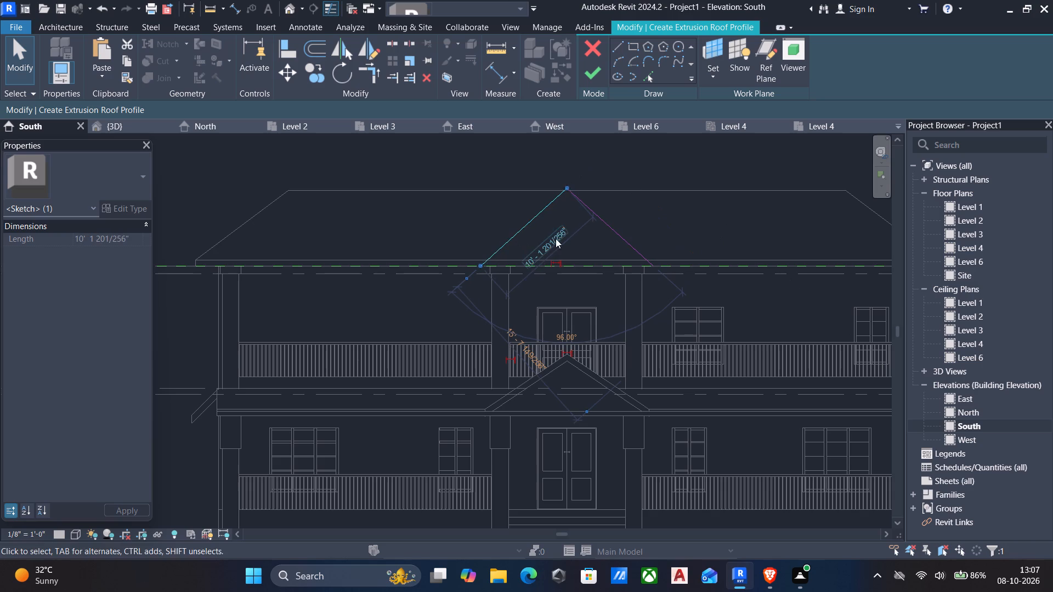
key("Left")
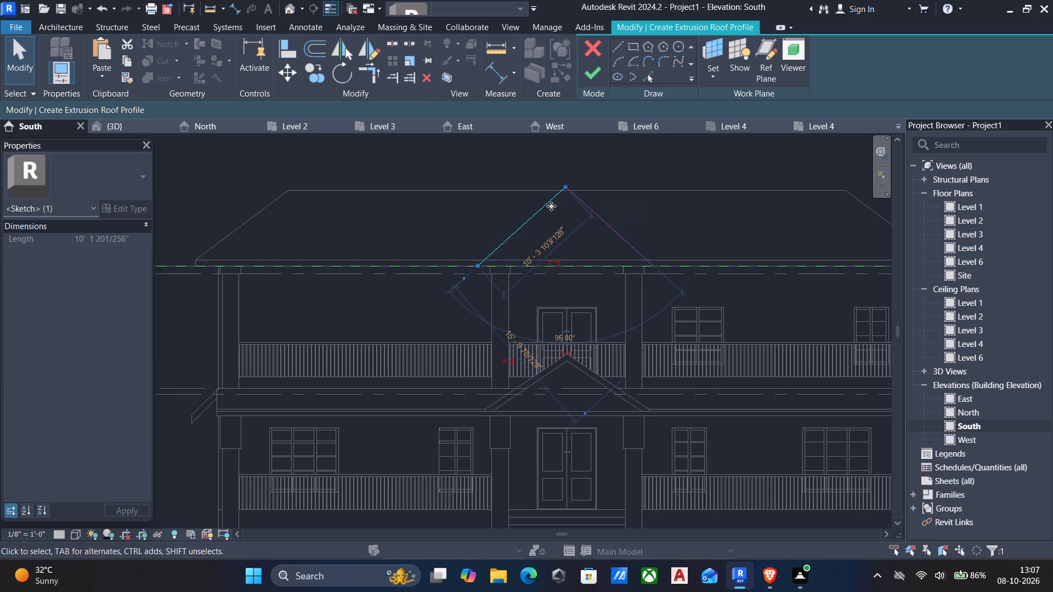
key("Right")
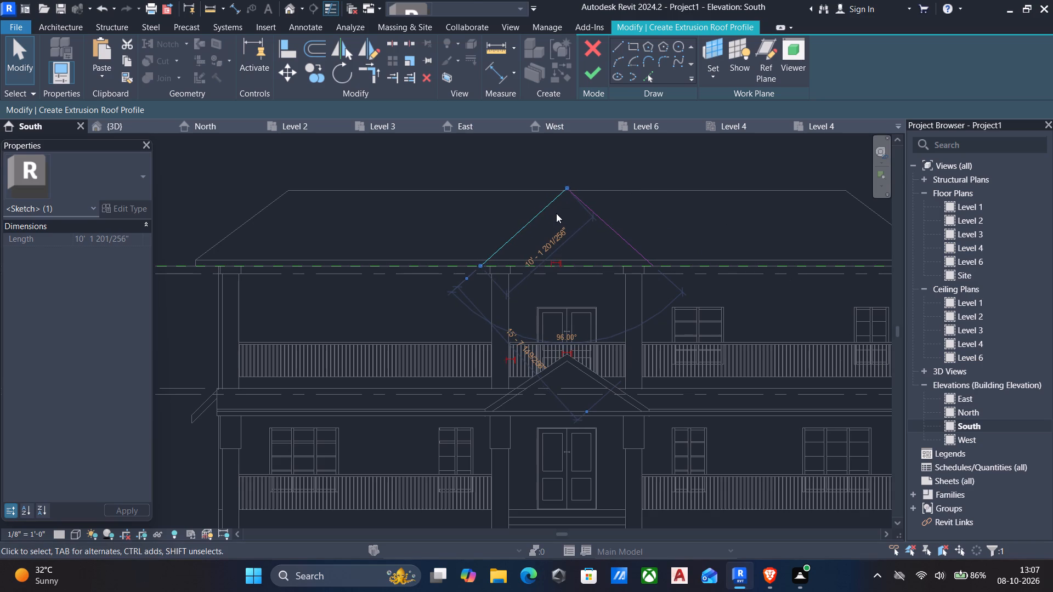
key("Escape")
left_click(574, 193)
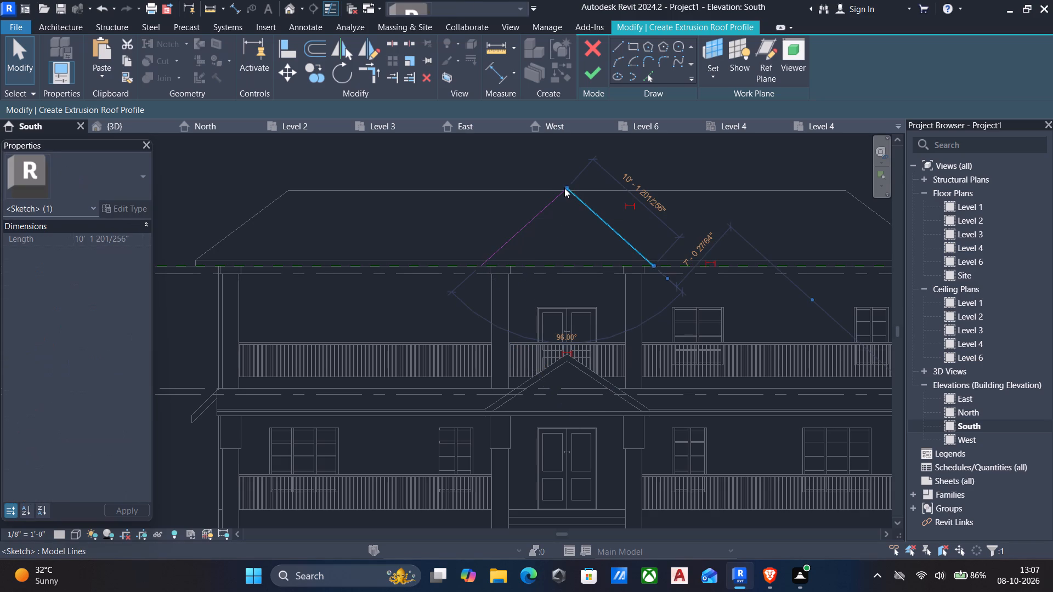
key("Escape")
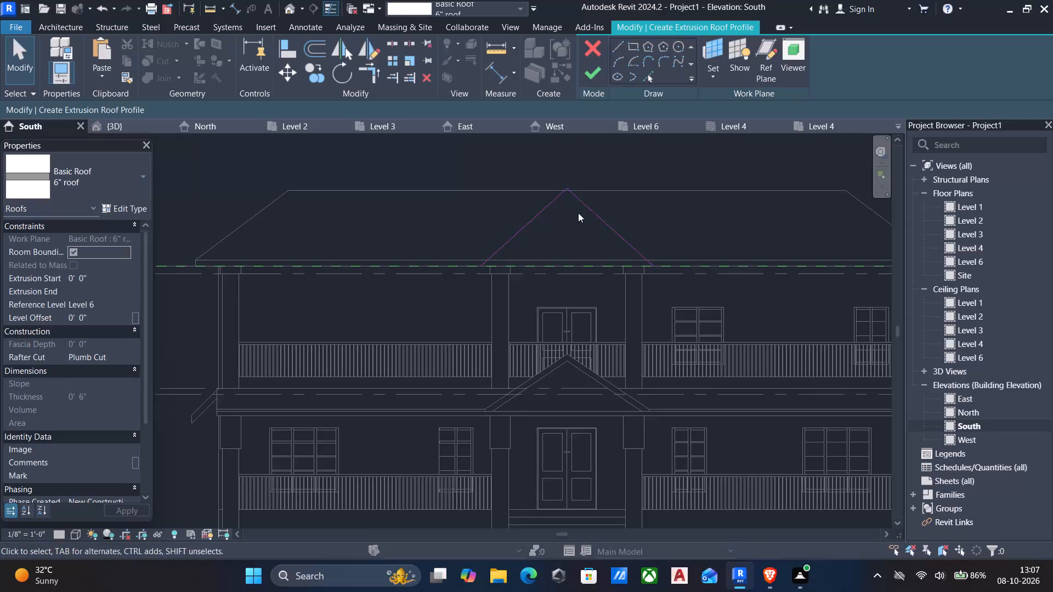
Delete both gable slope lines and sketch a vertical centreline 10' 6" high from the midpoint of the main roof's bottom edge.
left_click_drag(633, 214, 392, 173)
key("Delete")
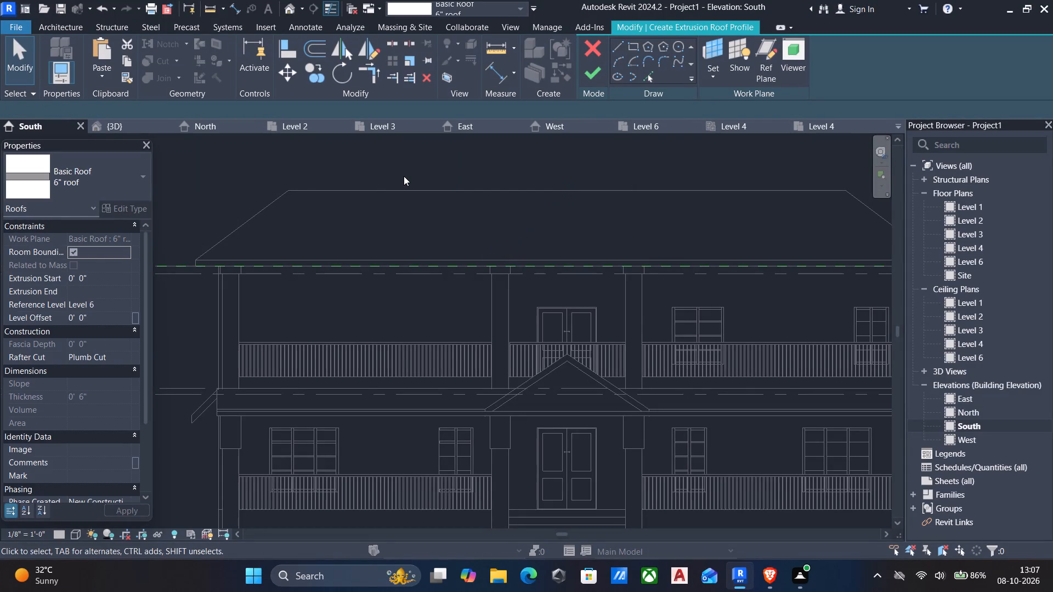
left_click(617, 45)
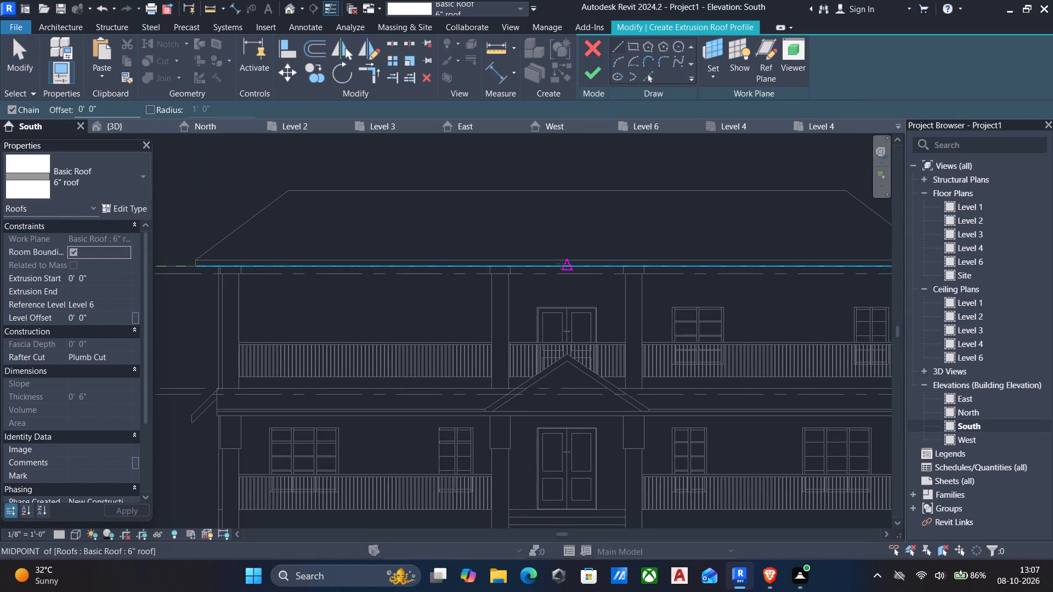
left_click(565, 265)
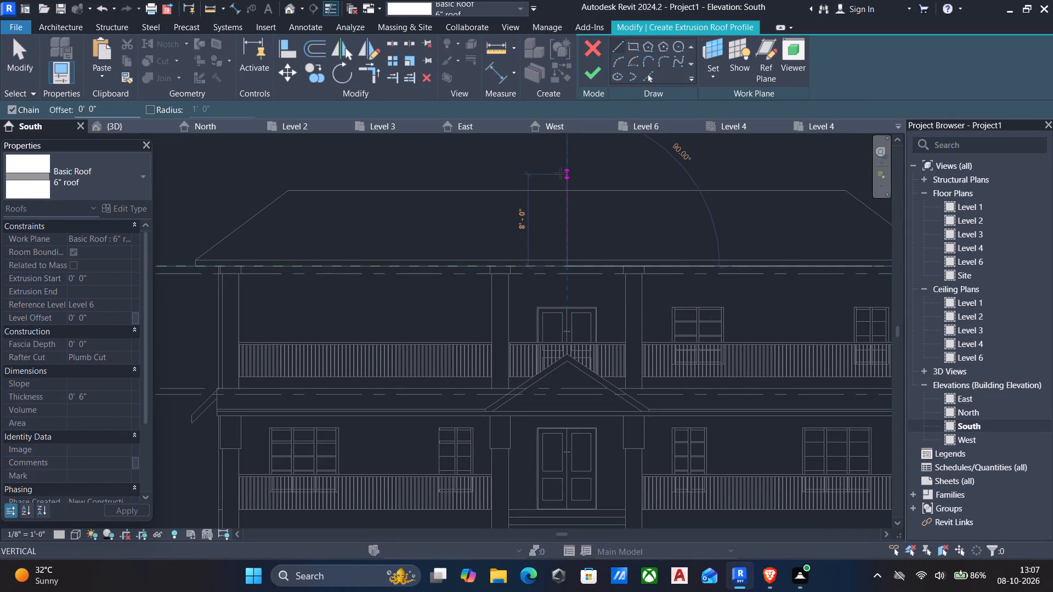
middle_click_drag(560, 174, 557, 252)
scroll(554, 194, "down", 1)
scroll(557, 252, "up", 1)
left_click(563, 223)
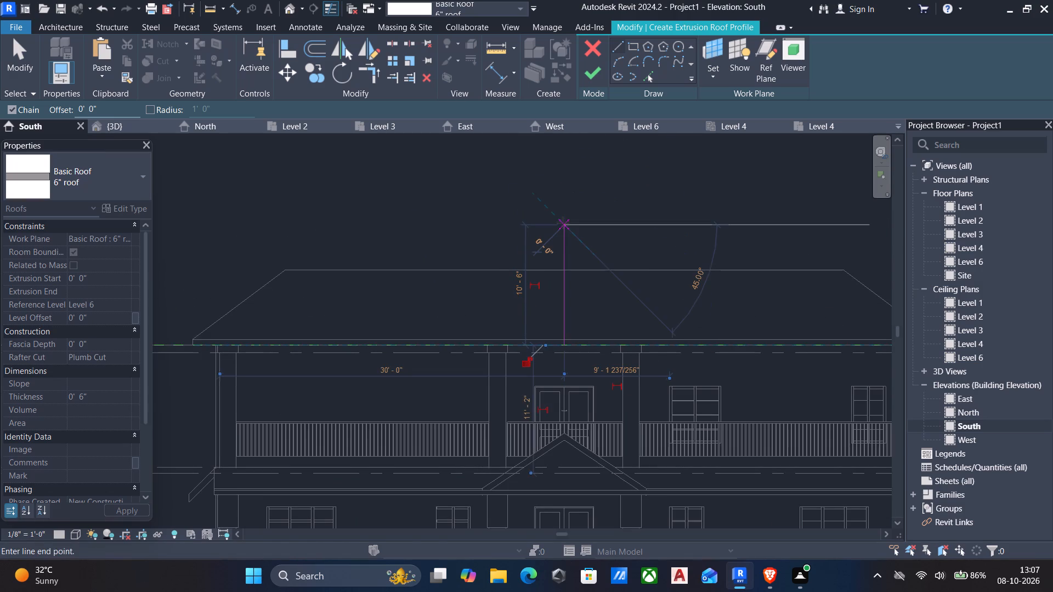
key("Escape")
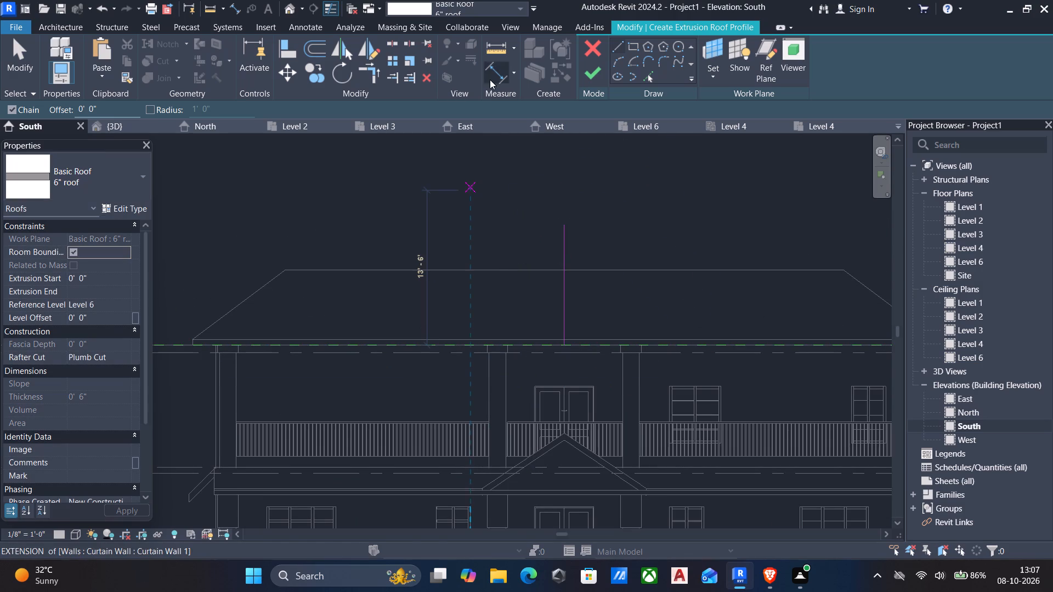
Sketch a steeper west slope line about 13' long at 51° from Level 4 up to the centreline.
left_click_drag(616, 45, 612, 49)
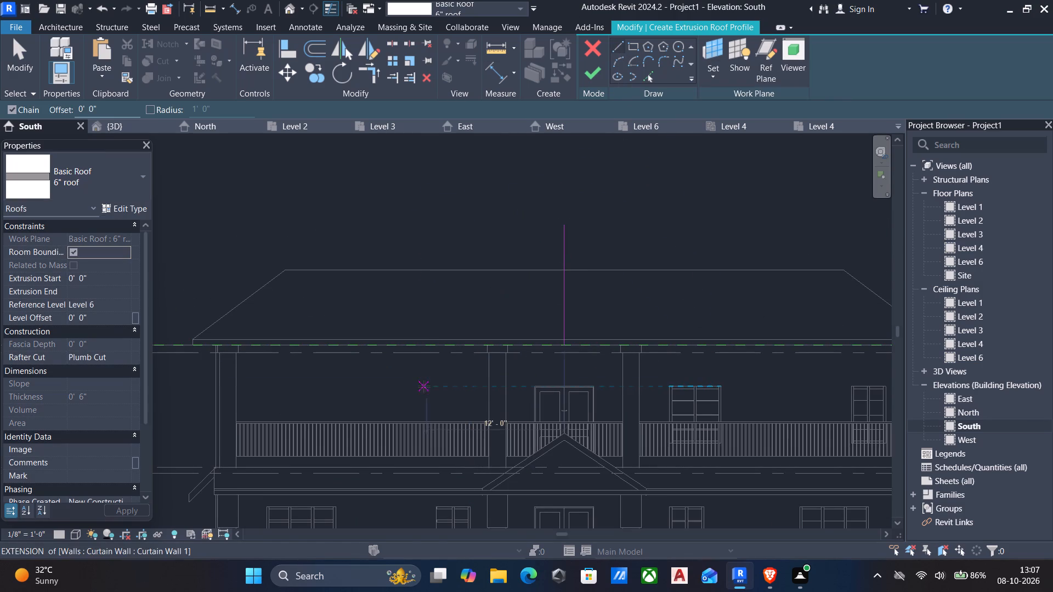
left_click(469, 351)
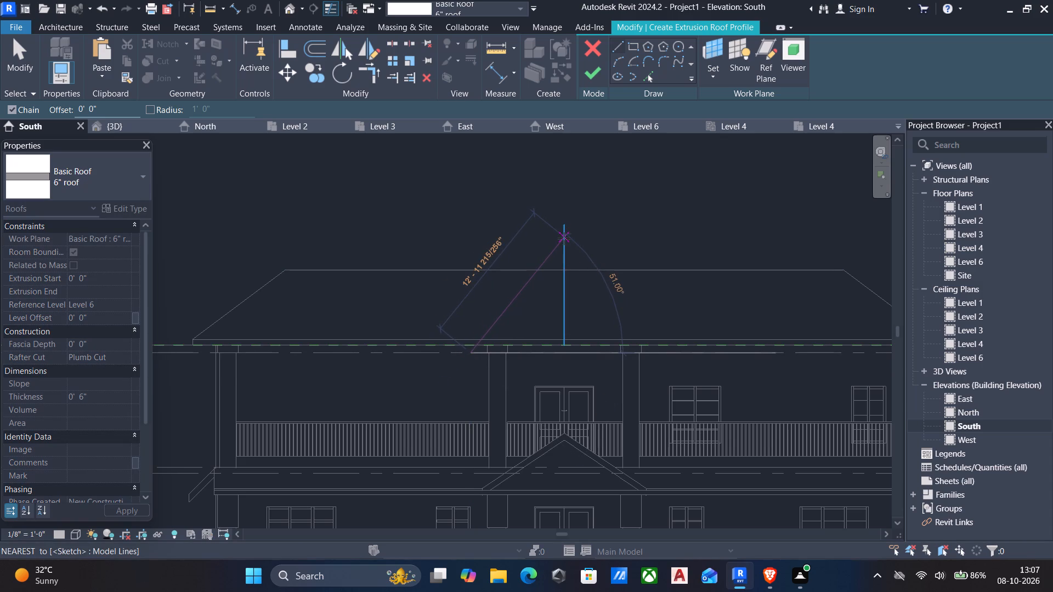
left_click(564, 238)
key("Escape")
key("Escape")
Mirror the west slope about the vertical centreline, delete the centreline, and finish the extruded roof profile.
left_click_drag(547, 296, 481, 269)
type("dm")
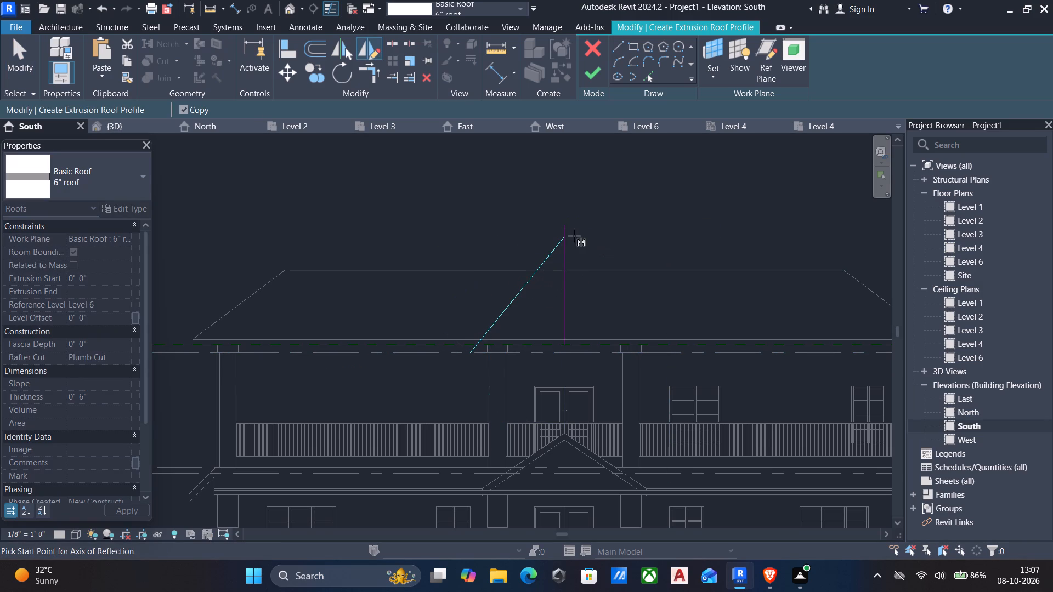
left_click(565, 224)
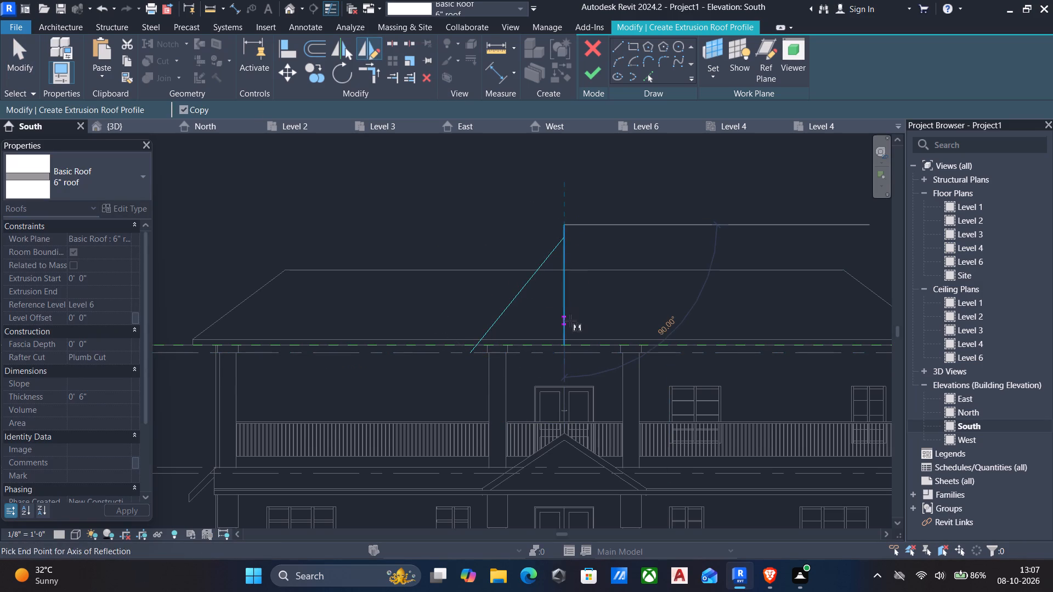
left_click(565, 343)
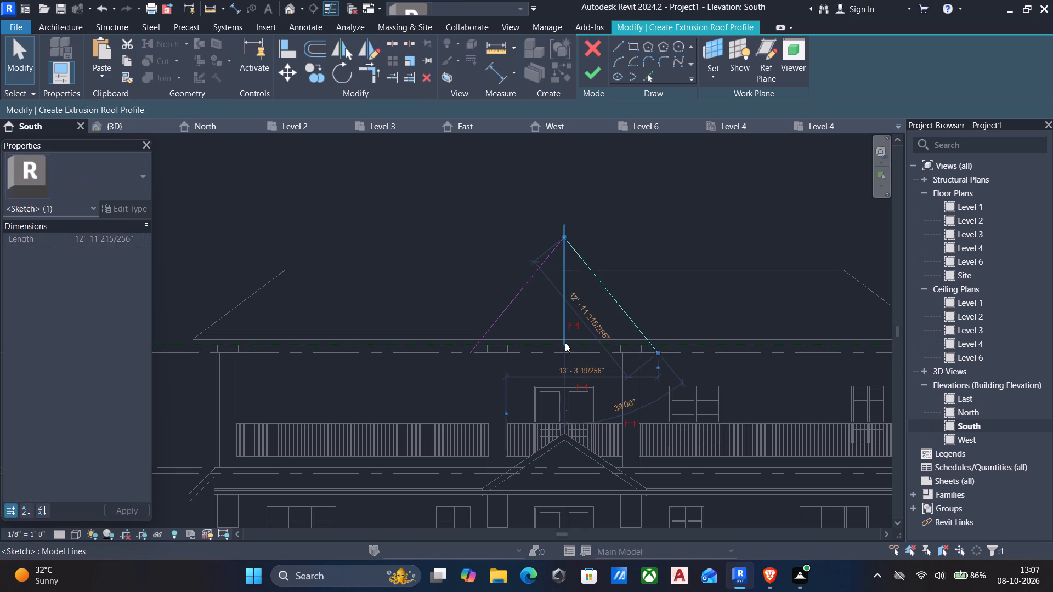
key("Escape")
key("Escape")
left_click(565, 290)
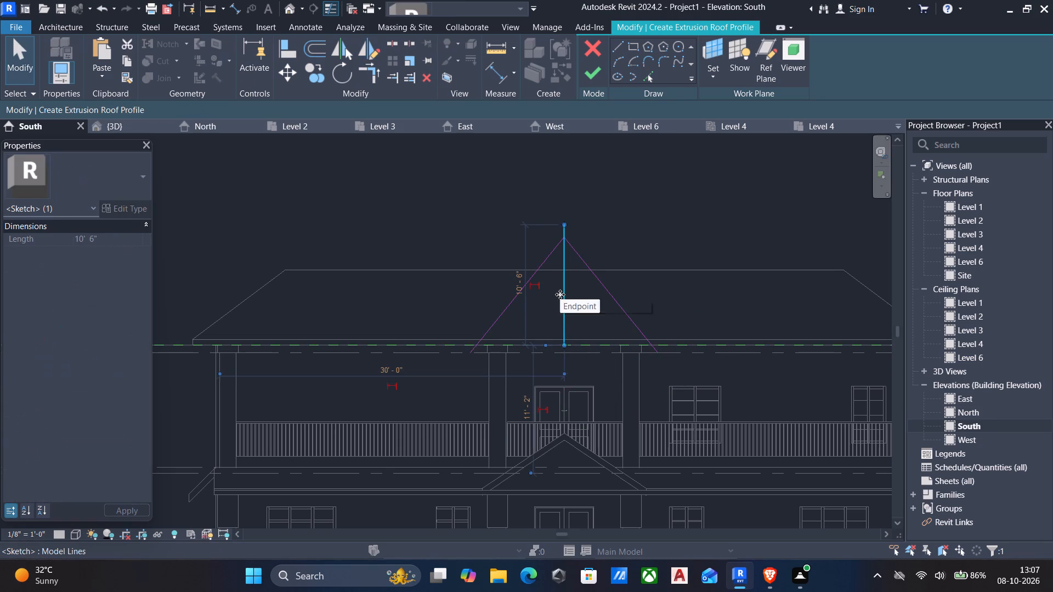
key("Delete")
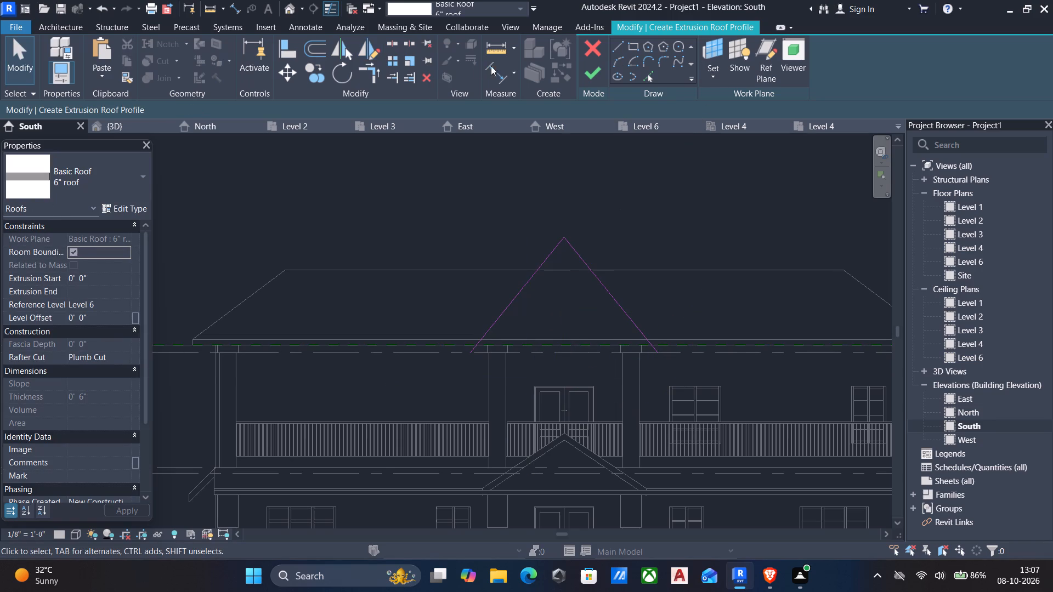
left_click(598, 71)
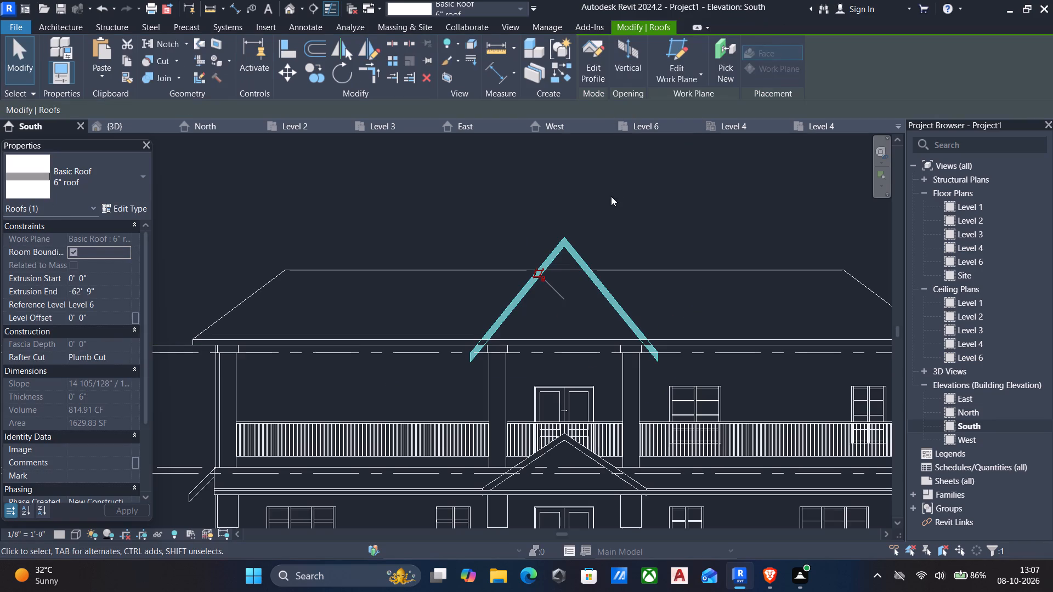
Examine the extruded gable roof in 3D from the sides, back and front to check how it meets the main roof.
left_click(120, 127)
scroll(463, 230, "down", 2)
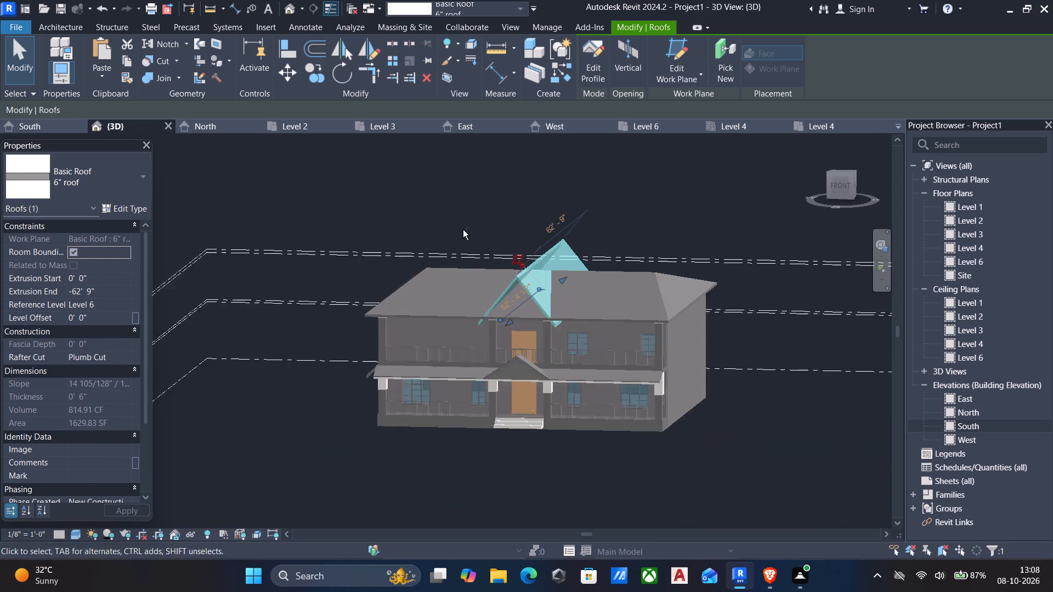
scroll(463, 230, "down", 2)
middle_click_drag(463, 230, 354, 213, "shift")
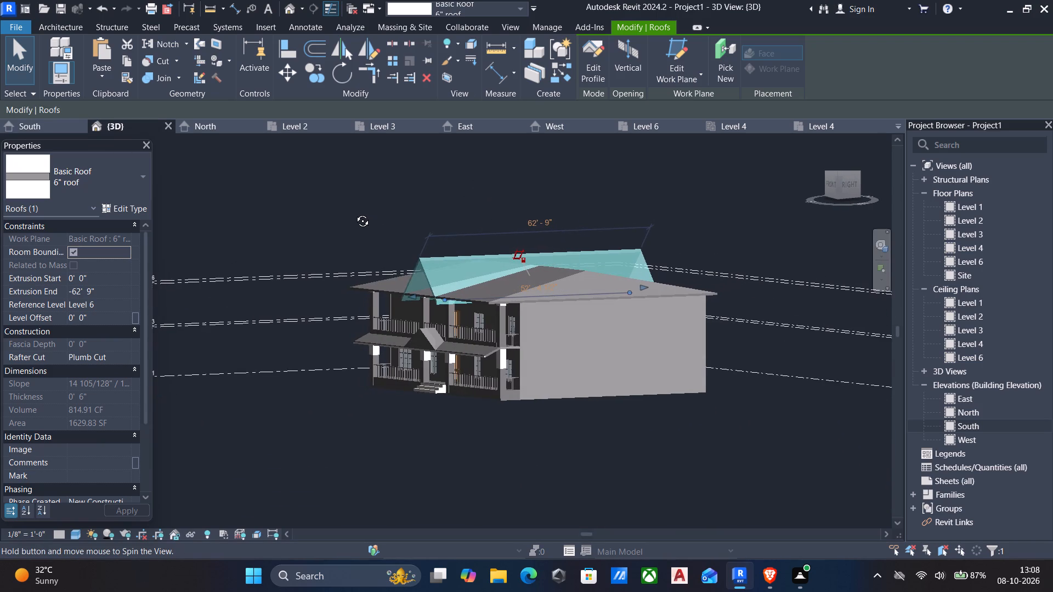
middle_click_drag(354, 213, 692, 261, "shift")
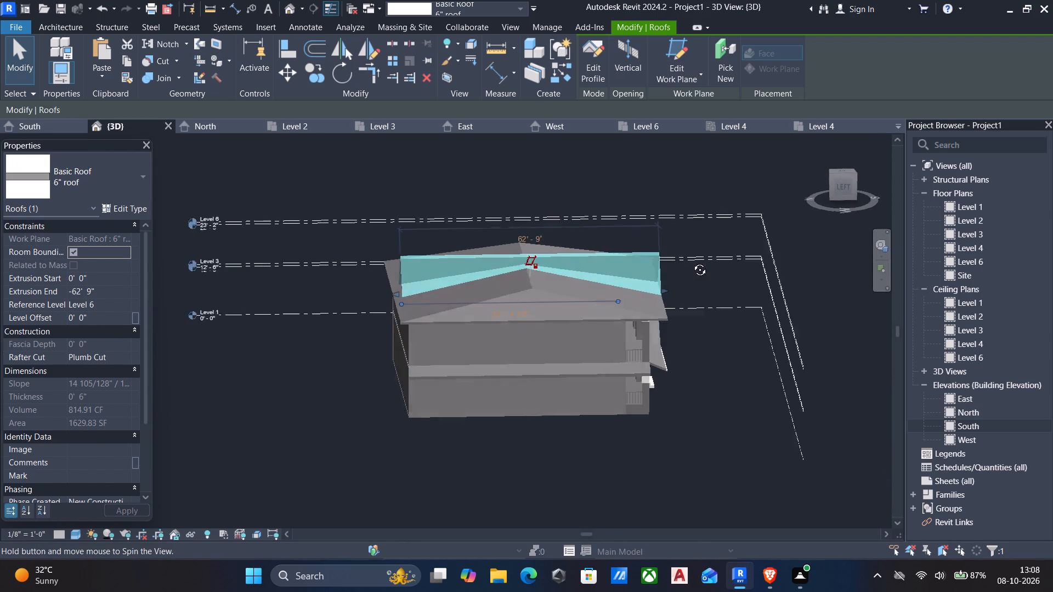
middle_click_drag(692, 261, 741, 264, "shift")
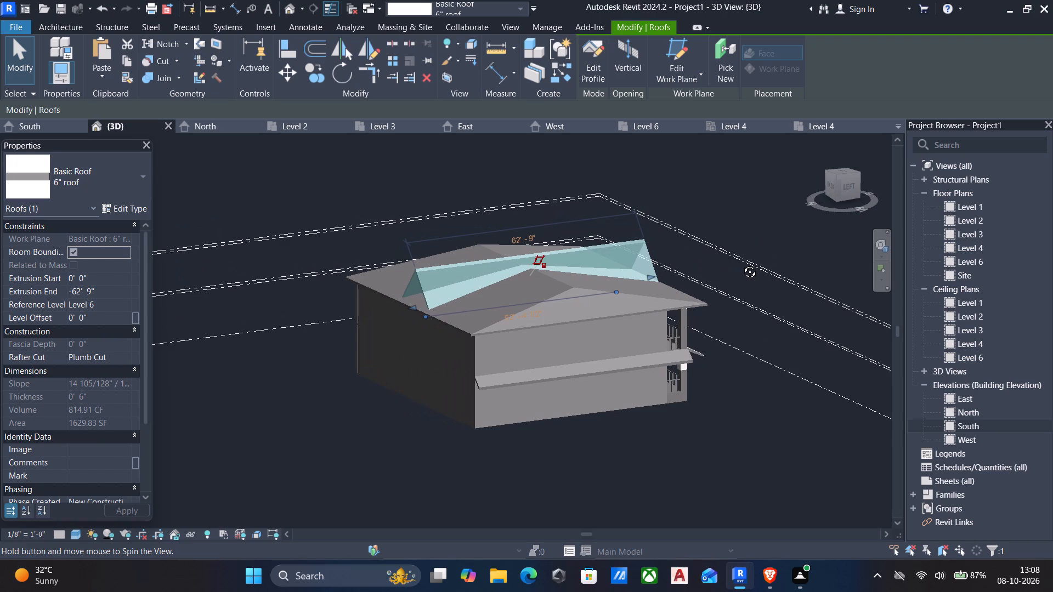
middle_click_drag(741, 264, 599, 255, "shift")
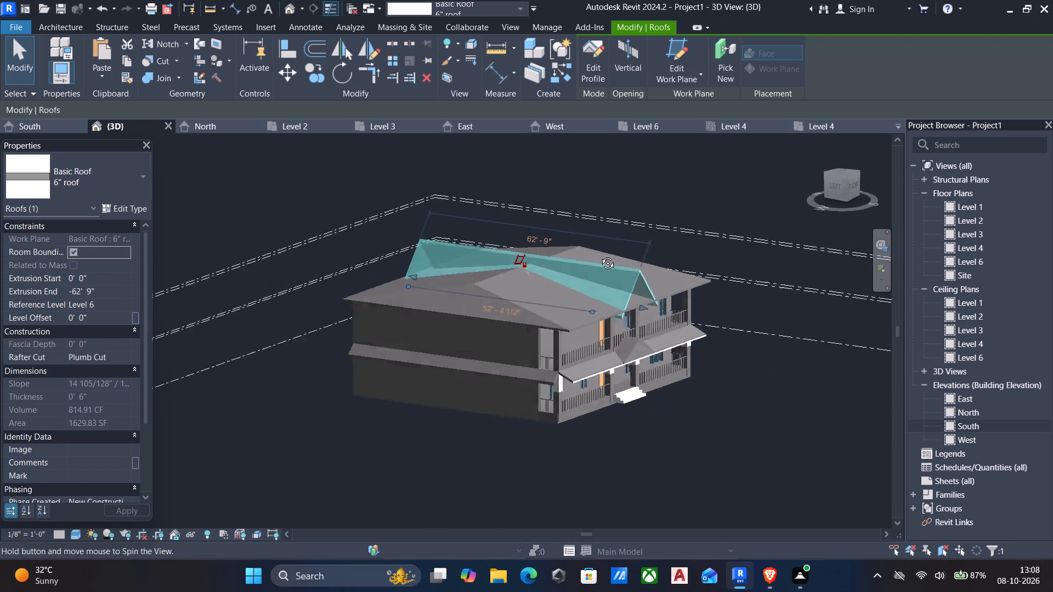
middle_click_drag(599, 255, 499, 222, "shift")
left_click(843, 184)
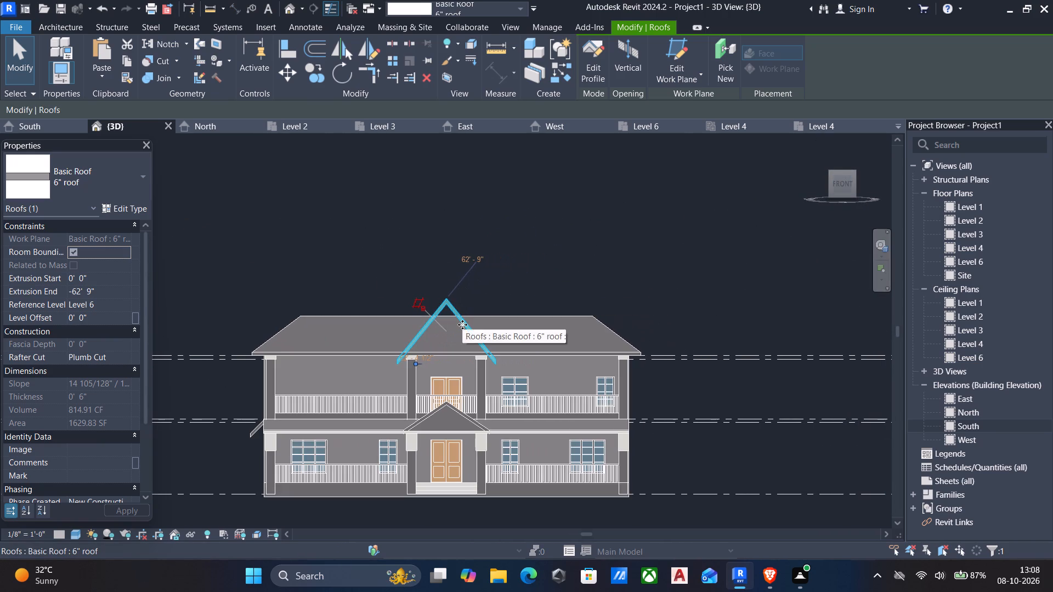
key("Escape")
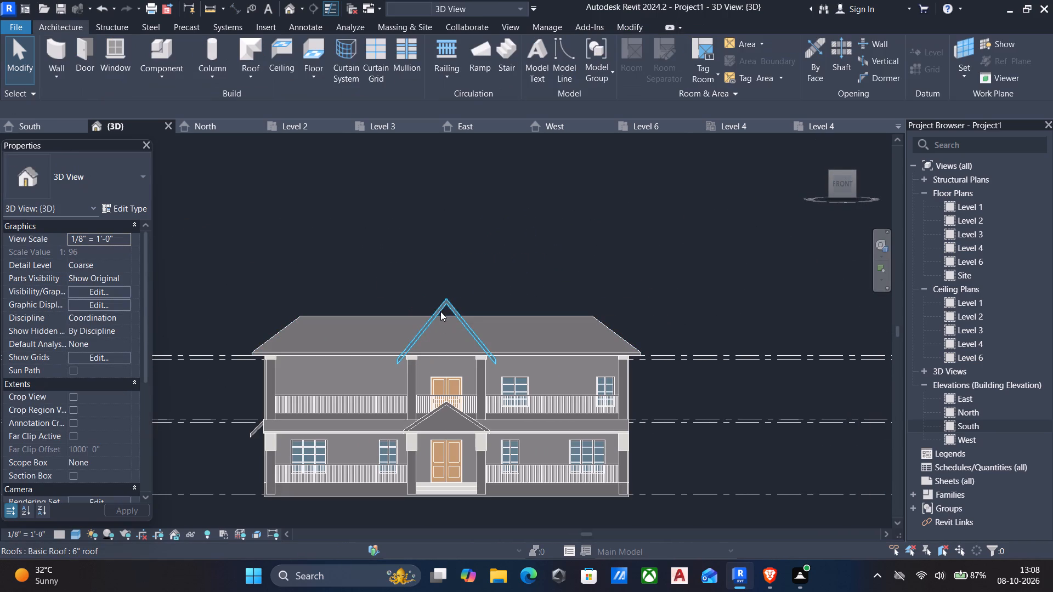
scroll(440, 311, "down", 2)
middle_click_drag(438, 319, 615, 432, "shift")
middle_click_drag(581, 420, 647, 379)
scroll(514, 346, "down", 1)
middle_click_drag(514, 346, 343, 243, "shift")
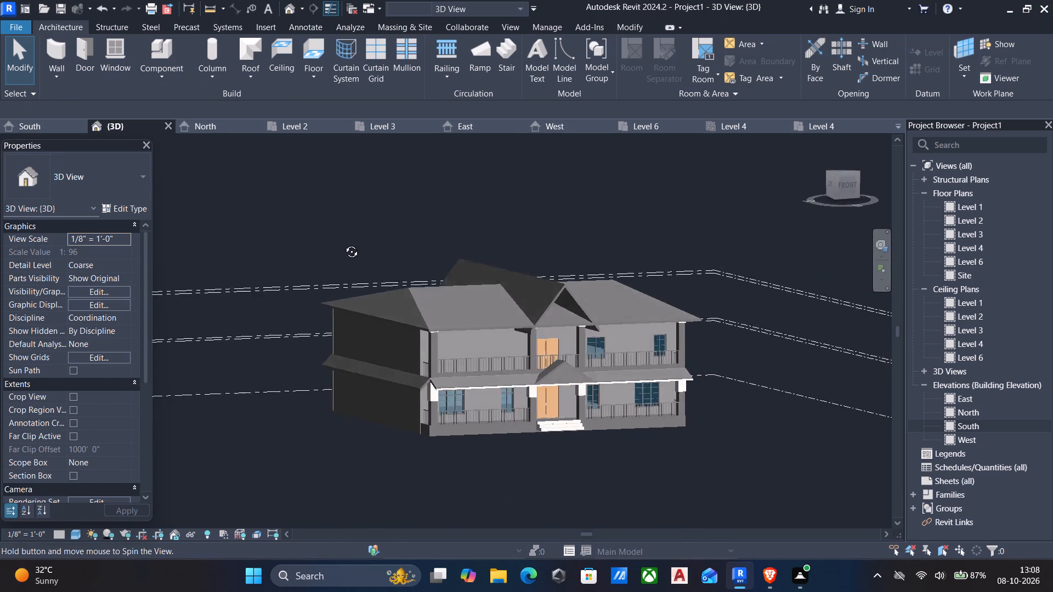
middle_click_drag(343, 243, 341, 243, "shift")
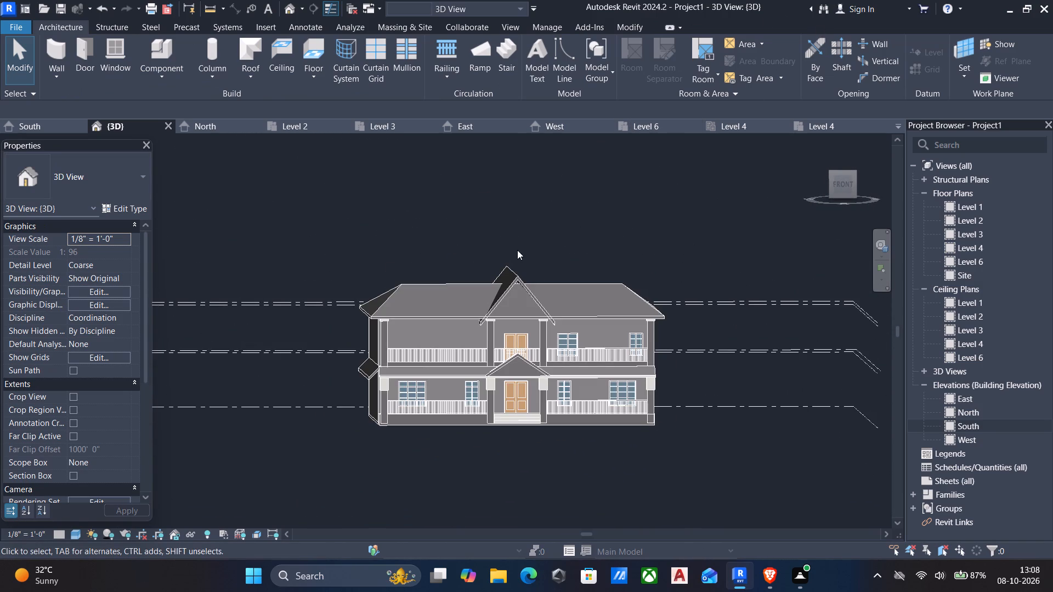
Open the extruded gable roof's profile for editing in 3D and delete both of its slope lines.
left_click(519, 279)
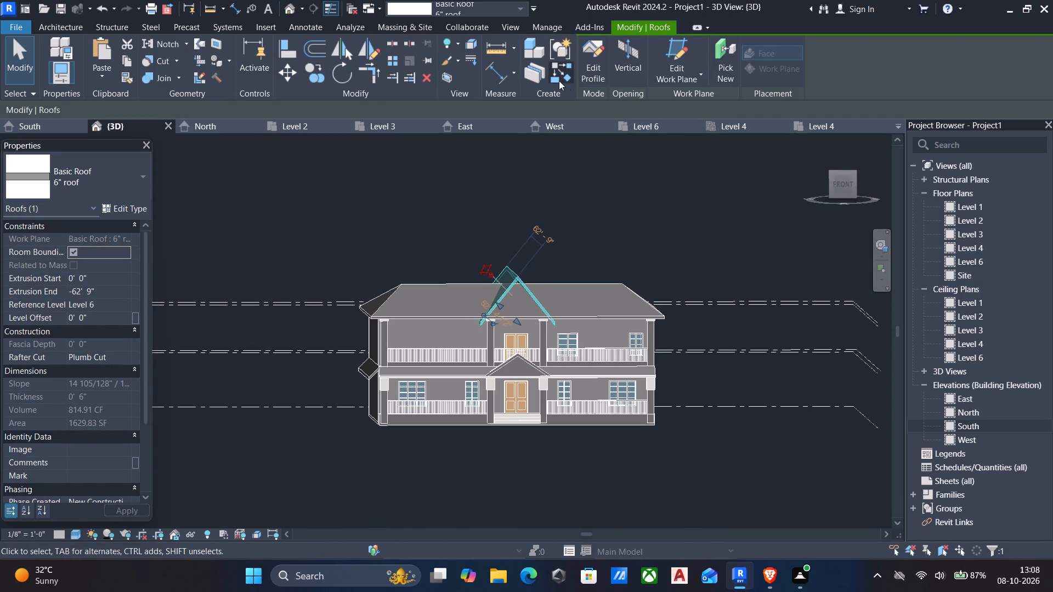
left_click(589, 77)
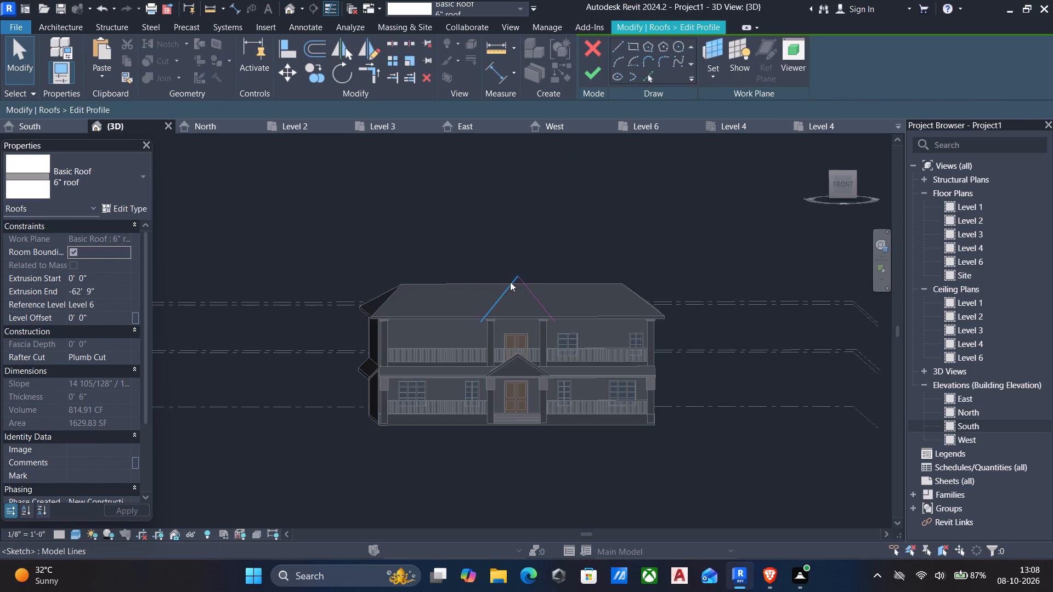
left_click(510, 282)
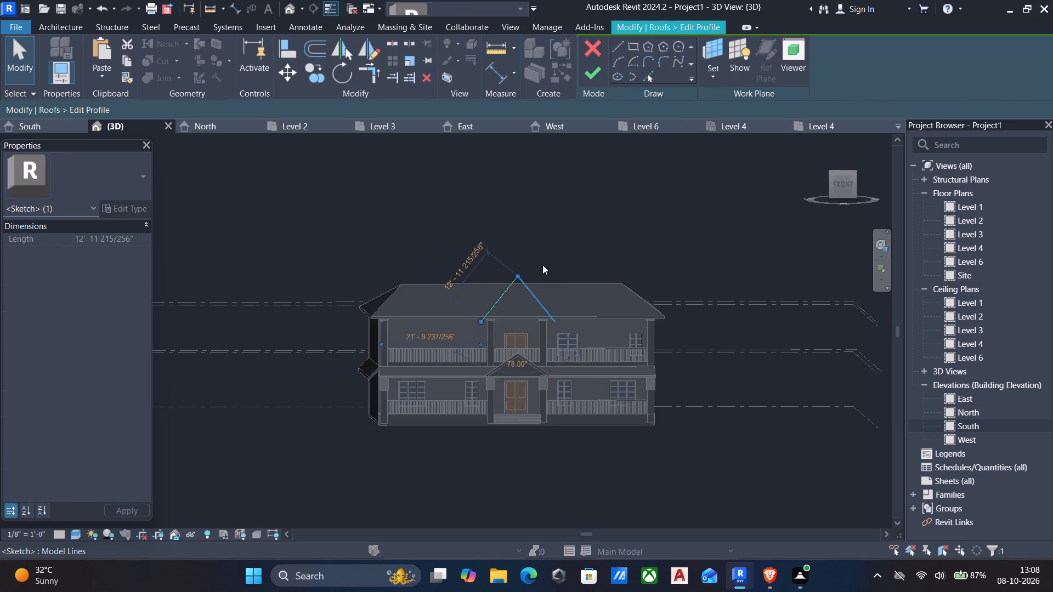
key("Delete")
left_click(522, 278)
key("Delete")
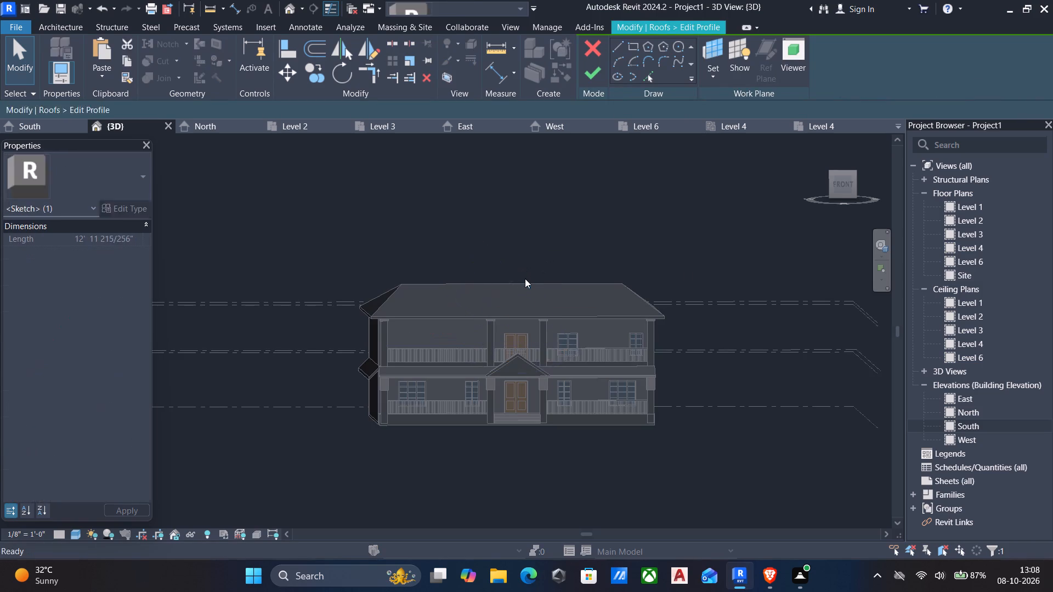
Sketch a vertical centreline from the main roof's front eave midpoint to the ridge, and a west slope about 9'-5" long at 40° down to the eave.
left_click(845, 181)
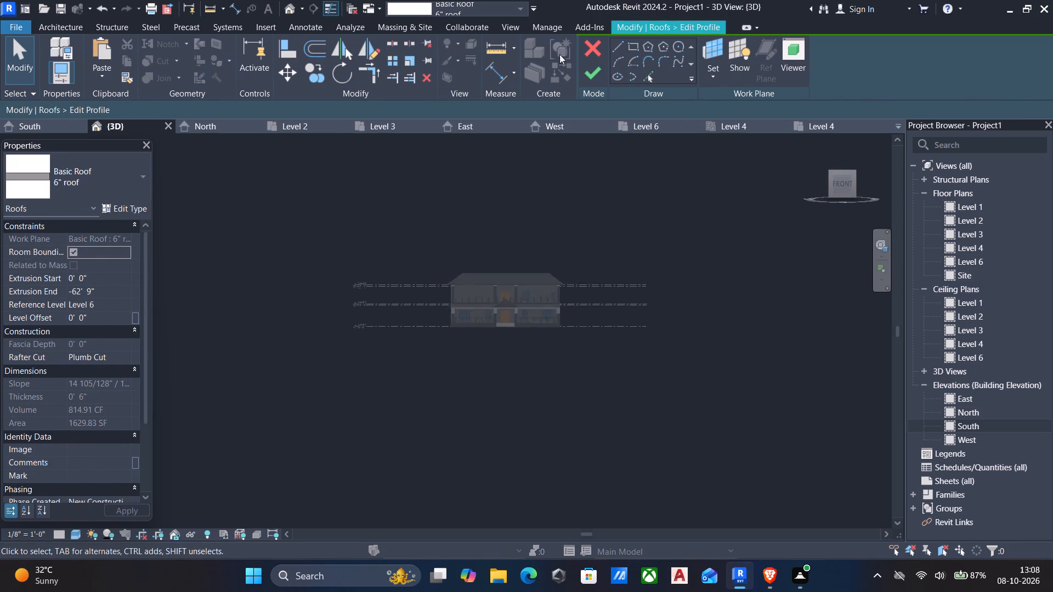
left_click(619, 48)
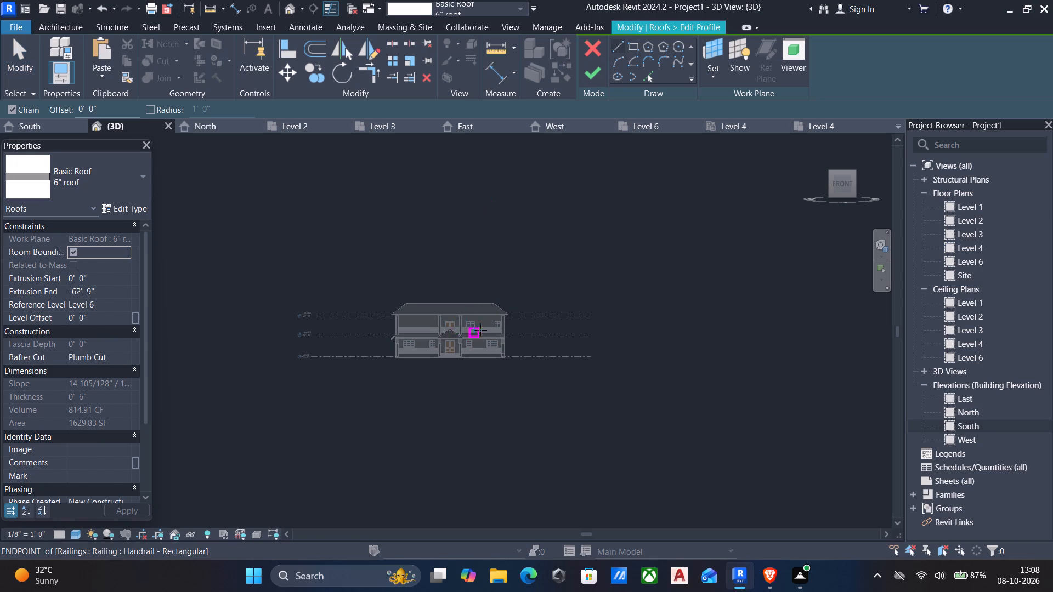
scroll(480, 329, "up", 9)
scroll(385, 291, "up", 3)
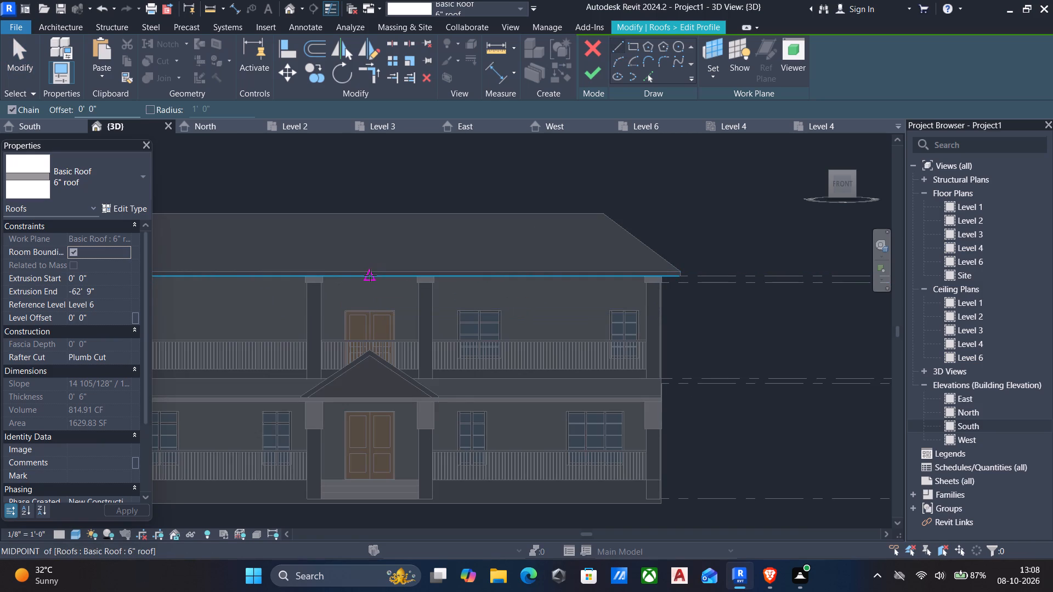
left_click(370, 275)
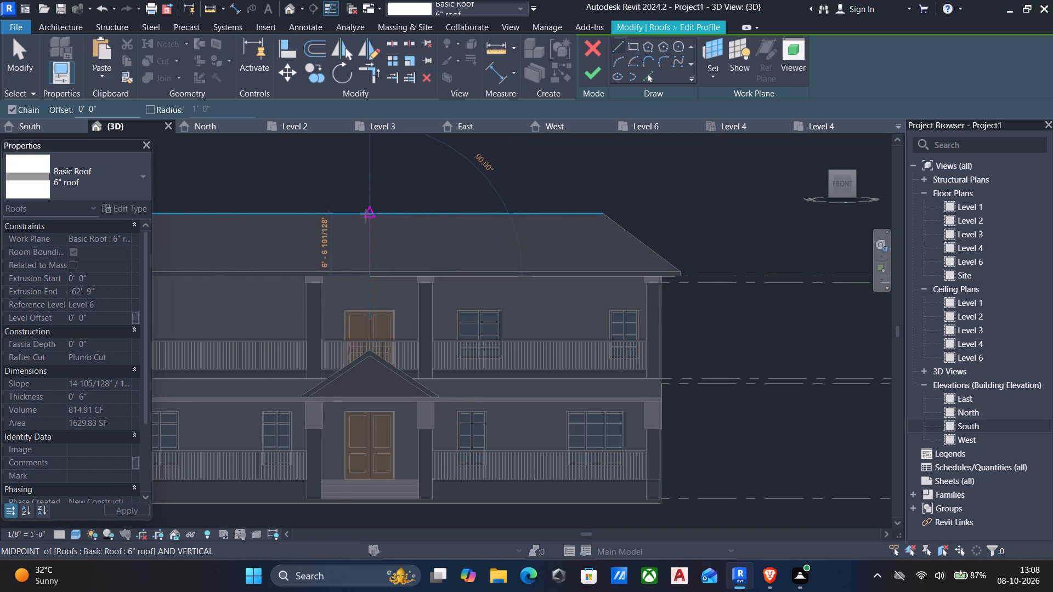
left_click(366, 215)
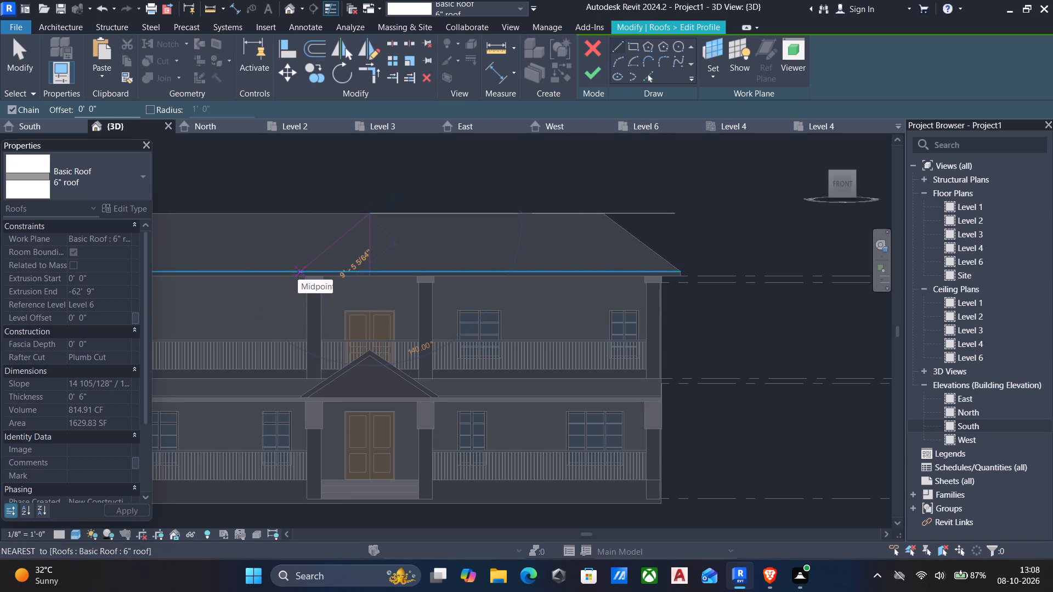
left_click(298, 274)
key("Escape")
key("Escape")
left_click_drag(350, 266, 350, 265)
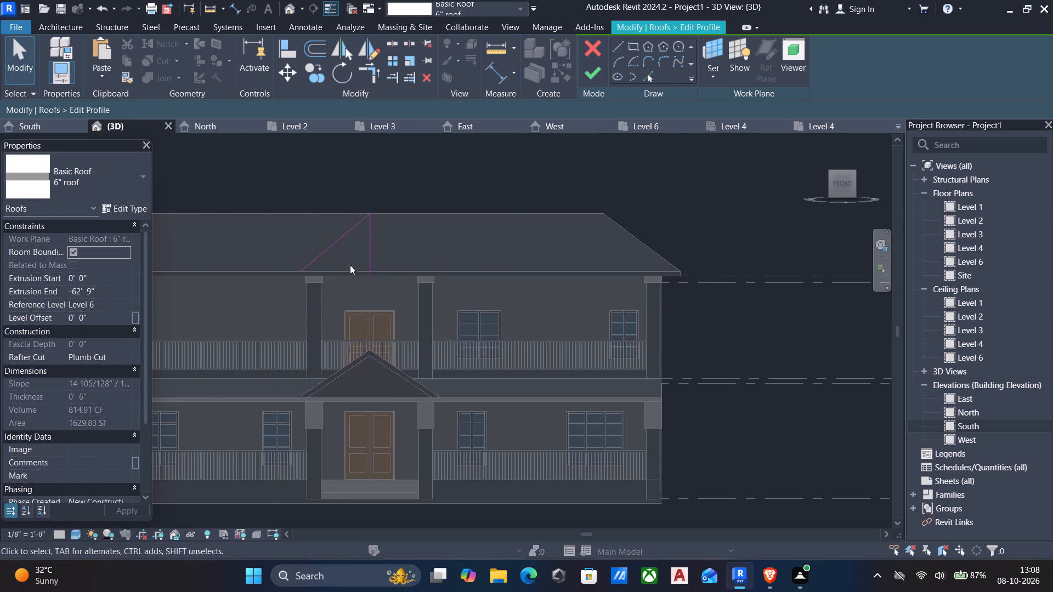
Mirror the west slope line about the vertical centreline as a copy, and delete the centreline.
left_click_drag(350, 265, 293, 232)
key("d")
key("m")
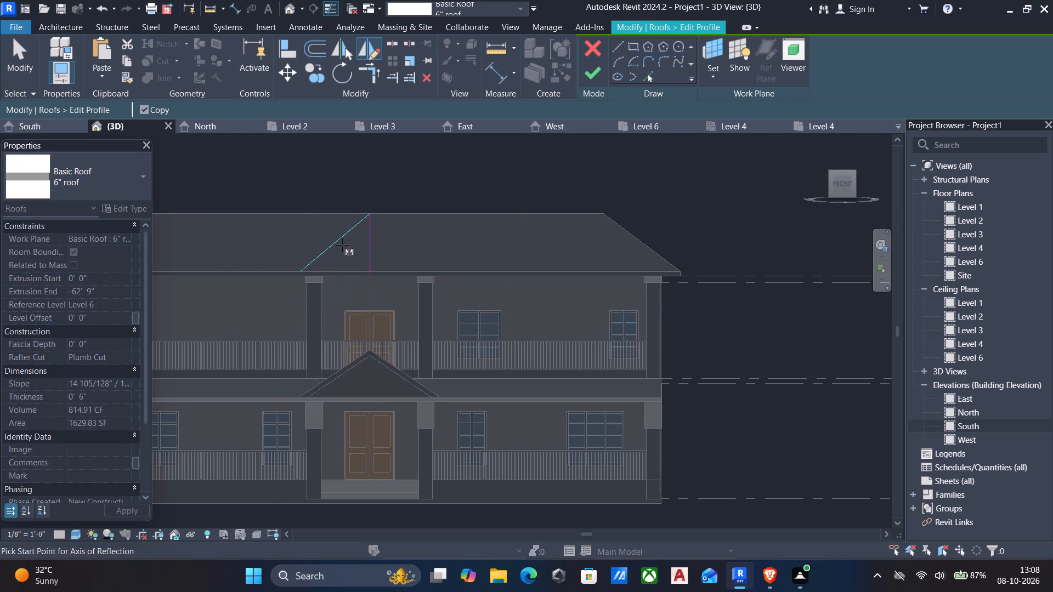
left_click(373, 212)
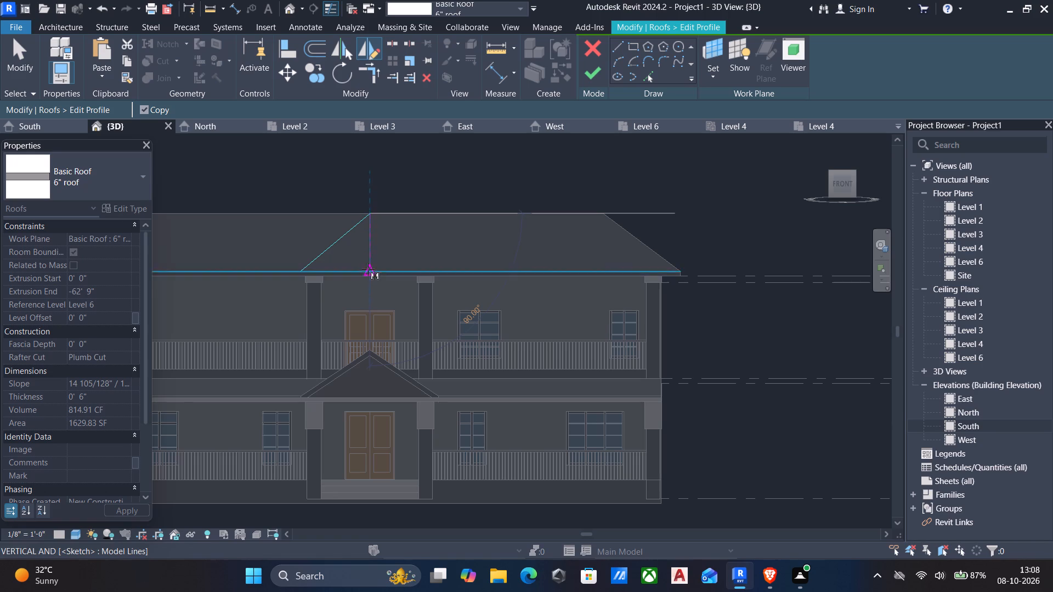
left_click(368, 275)
key("Escape")
key("Escape")
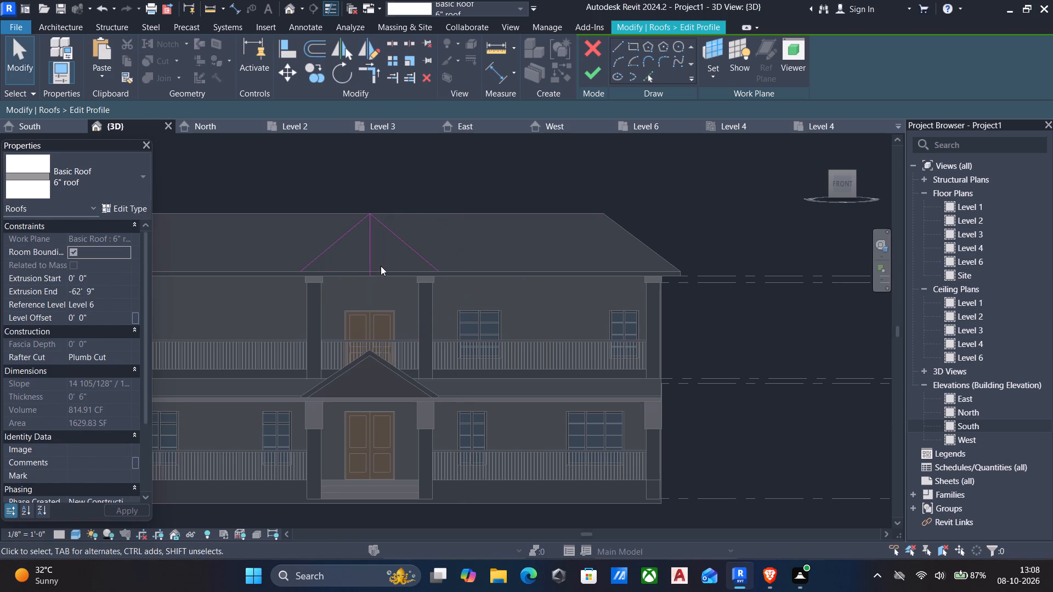
left_click_drag(381, 265, 356, 255)
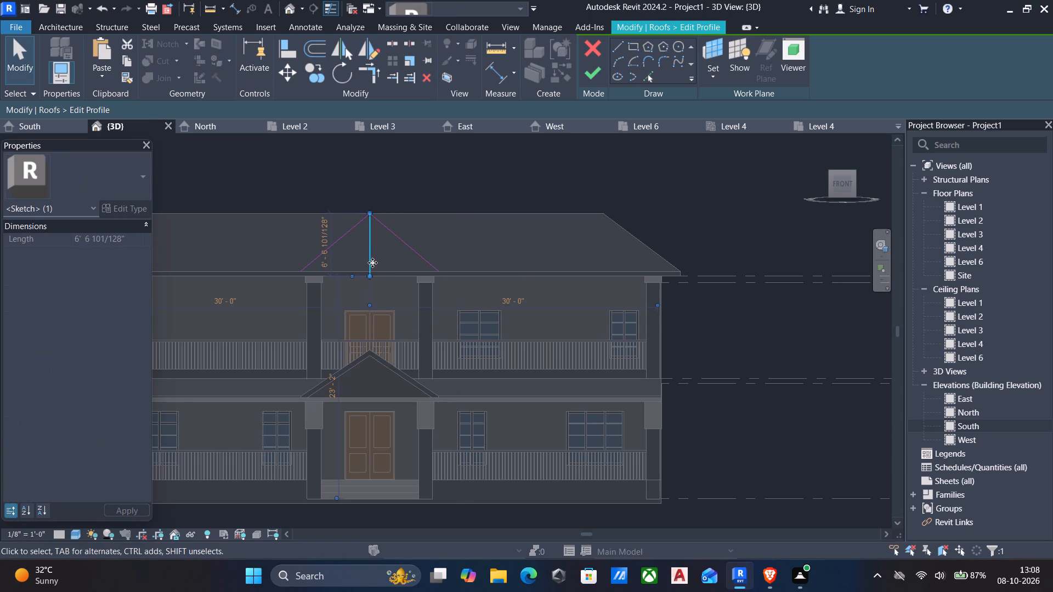
key("Delete")
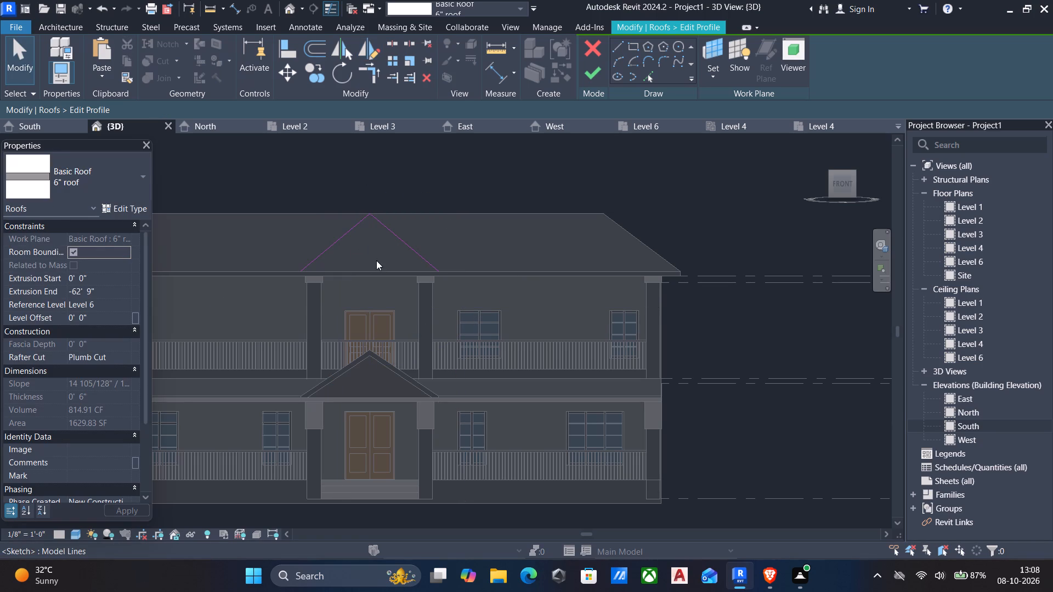
Nudge the east slope line slightly west and the west slope line slightly east to lower the apex, and finish the roof profile.
left_click(383, 223)
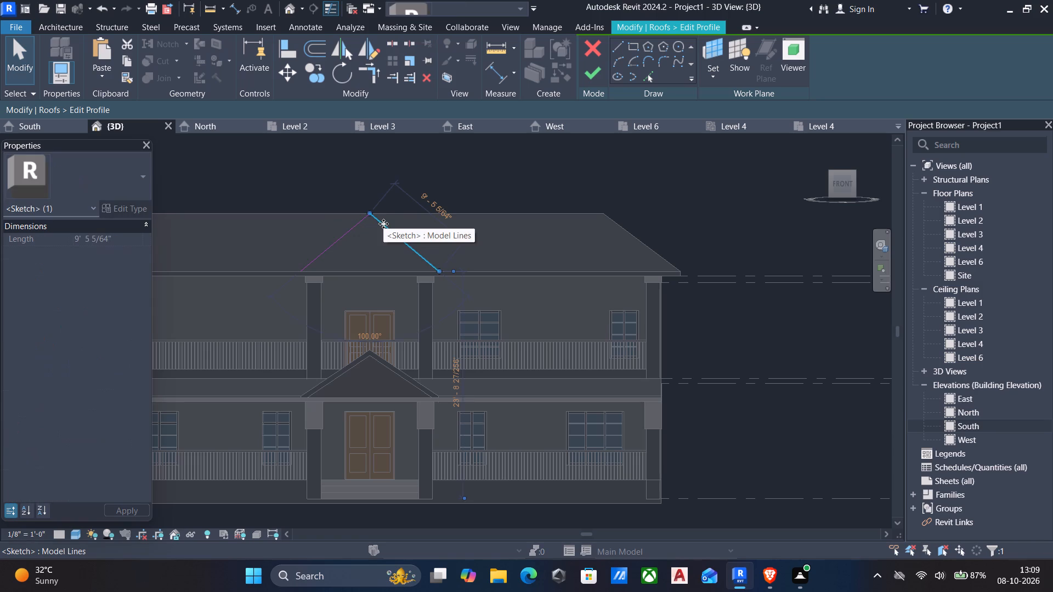
key("Left")
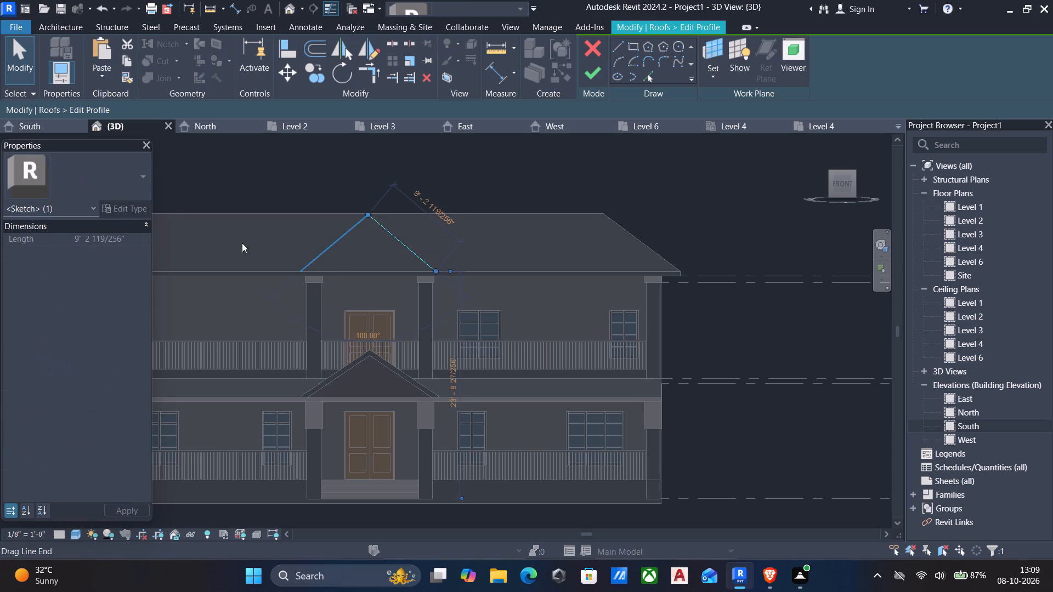
scroll(351, 221, "up", 5)
left_click(352, 226)
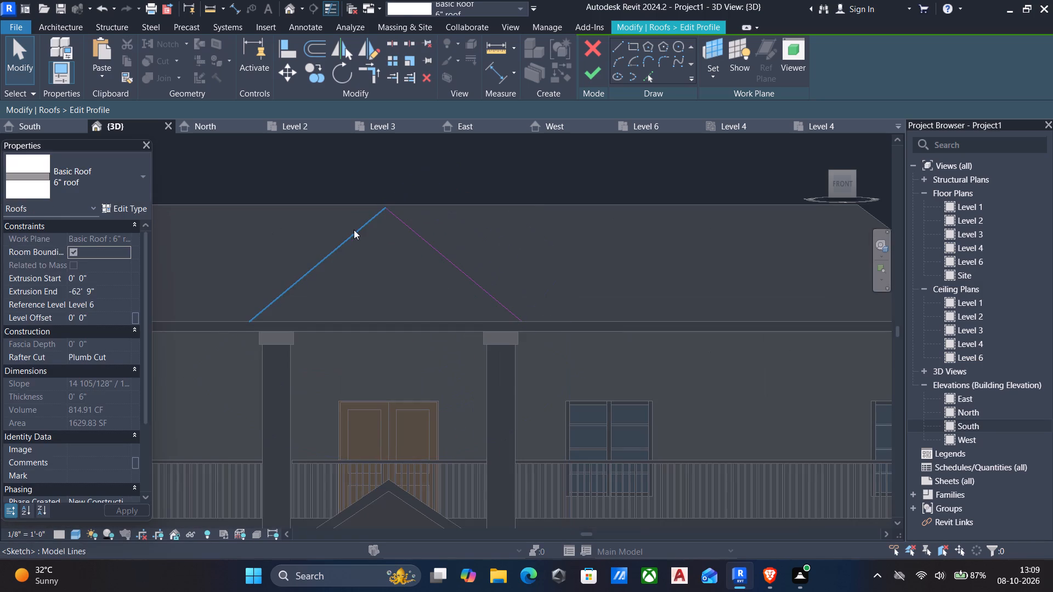
left_click(354, 230)
scroll(355, 223, "up", 5)
key("Right")
scroll(406, 194, "up", 4)
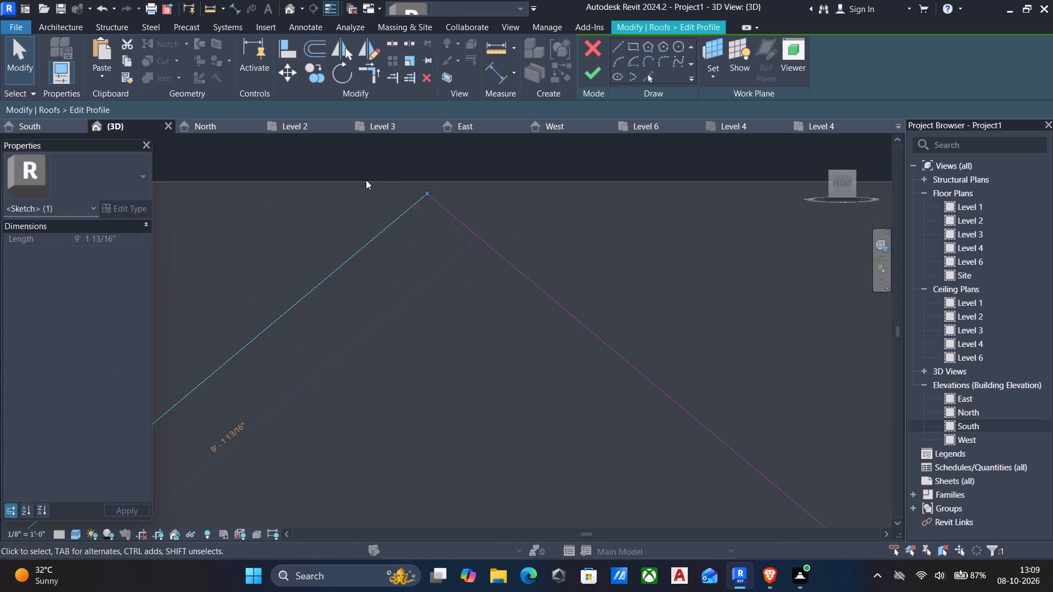
key("Escape")
scroll(428, 208, "up", 4)
scroll(429, 191, "down", 11)
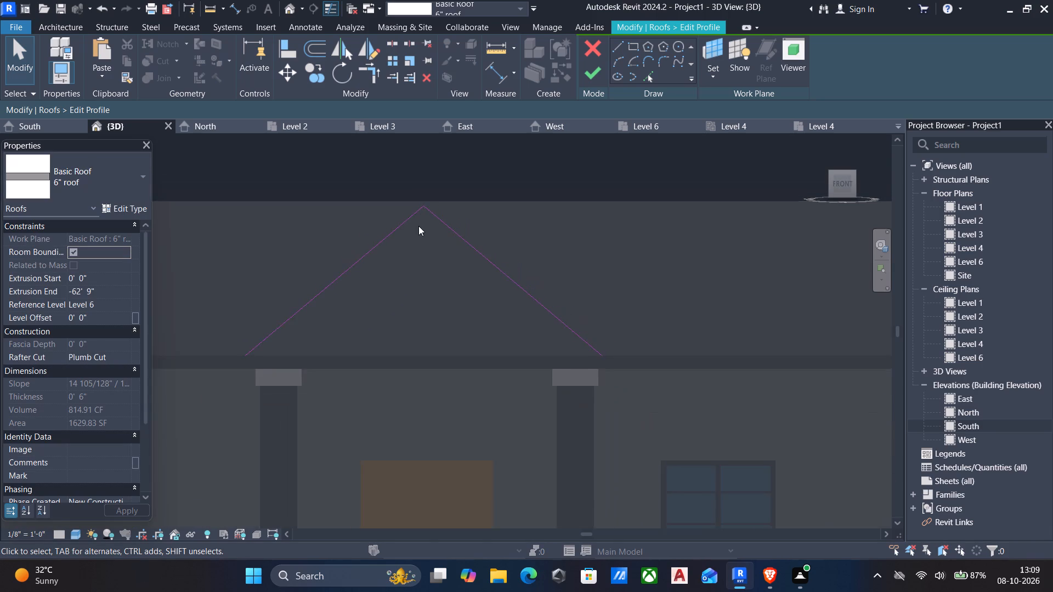
scroll(418, 227, "down", 6)
left_click(582, 75)
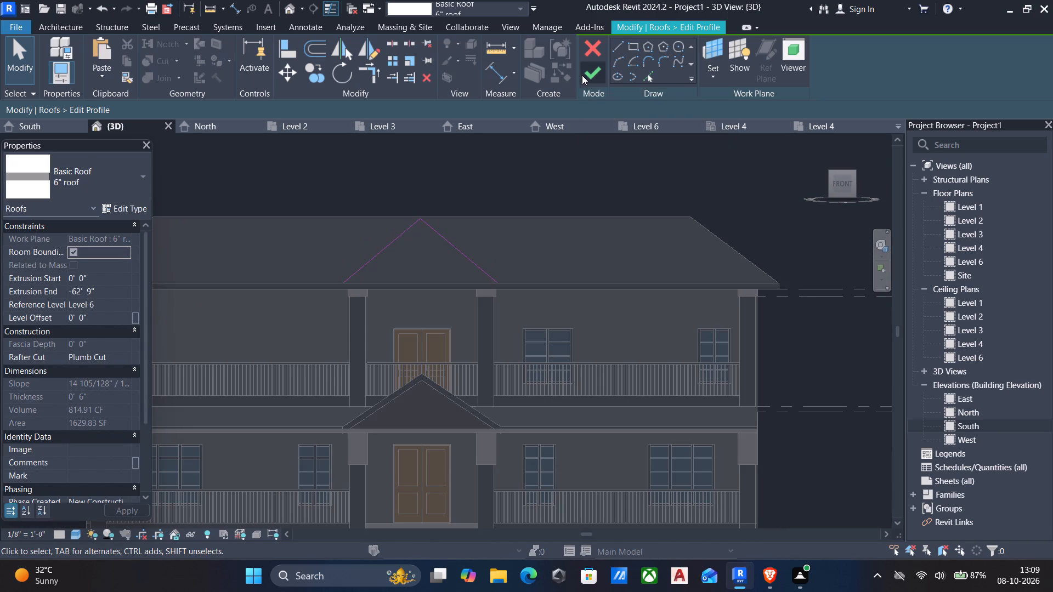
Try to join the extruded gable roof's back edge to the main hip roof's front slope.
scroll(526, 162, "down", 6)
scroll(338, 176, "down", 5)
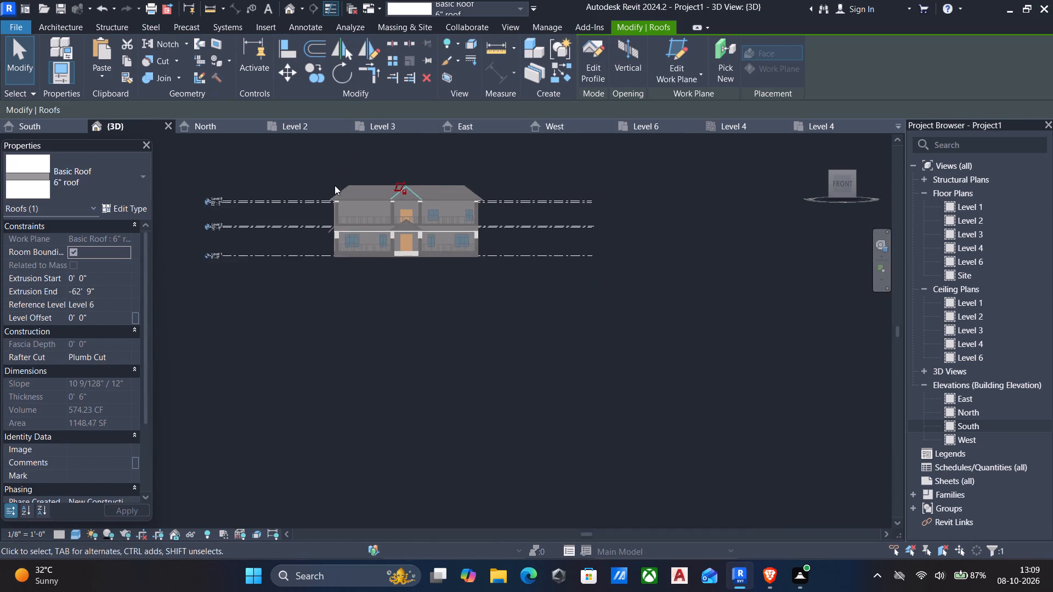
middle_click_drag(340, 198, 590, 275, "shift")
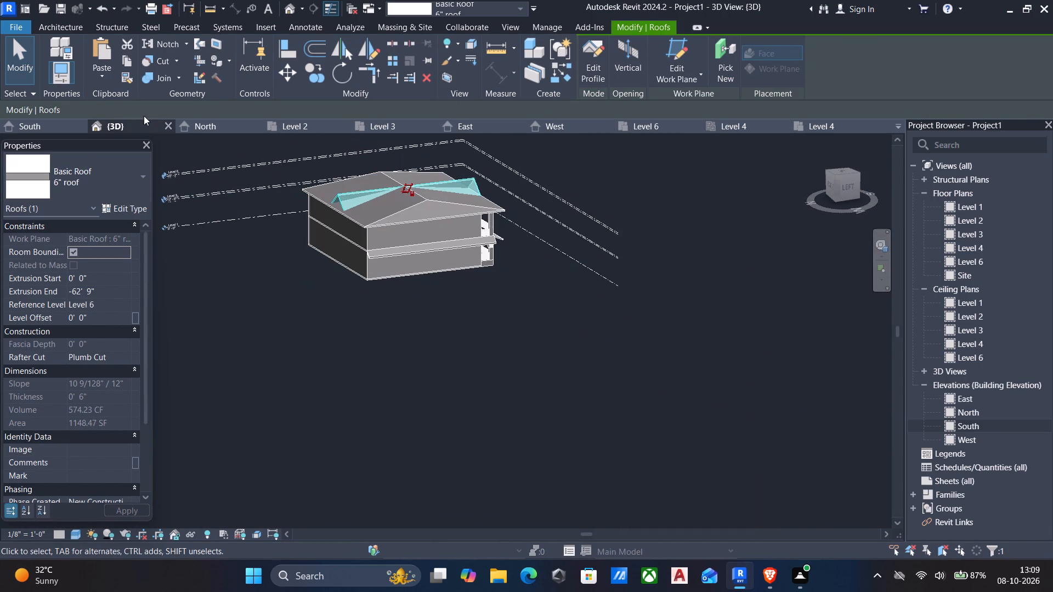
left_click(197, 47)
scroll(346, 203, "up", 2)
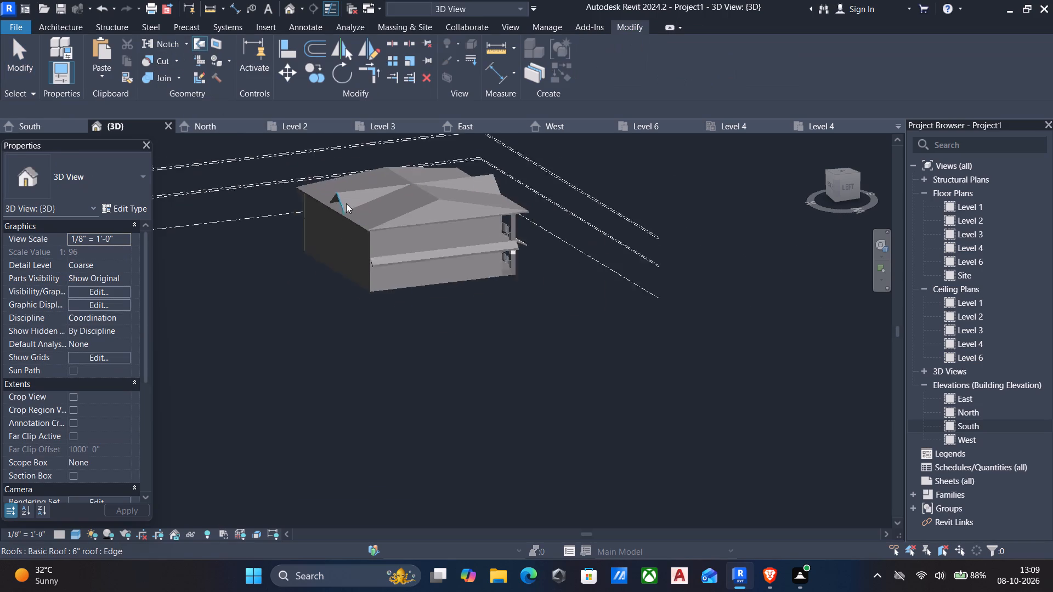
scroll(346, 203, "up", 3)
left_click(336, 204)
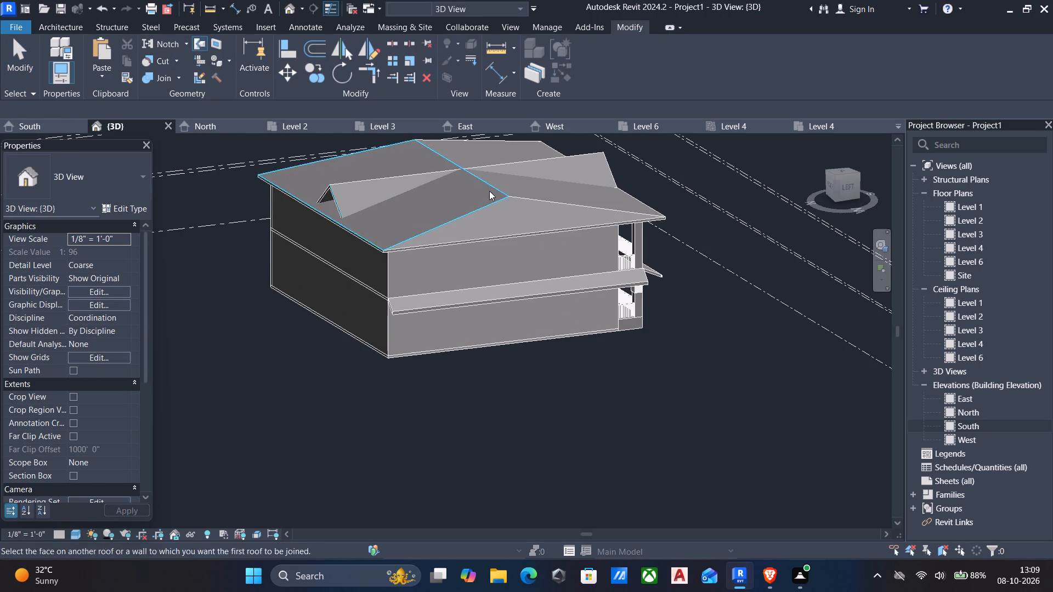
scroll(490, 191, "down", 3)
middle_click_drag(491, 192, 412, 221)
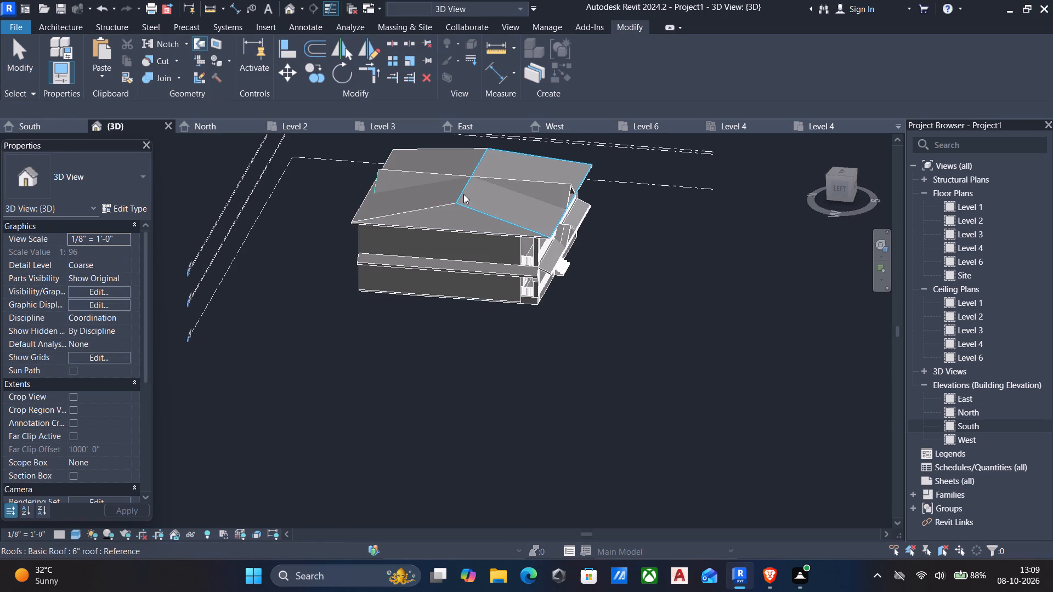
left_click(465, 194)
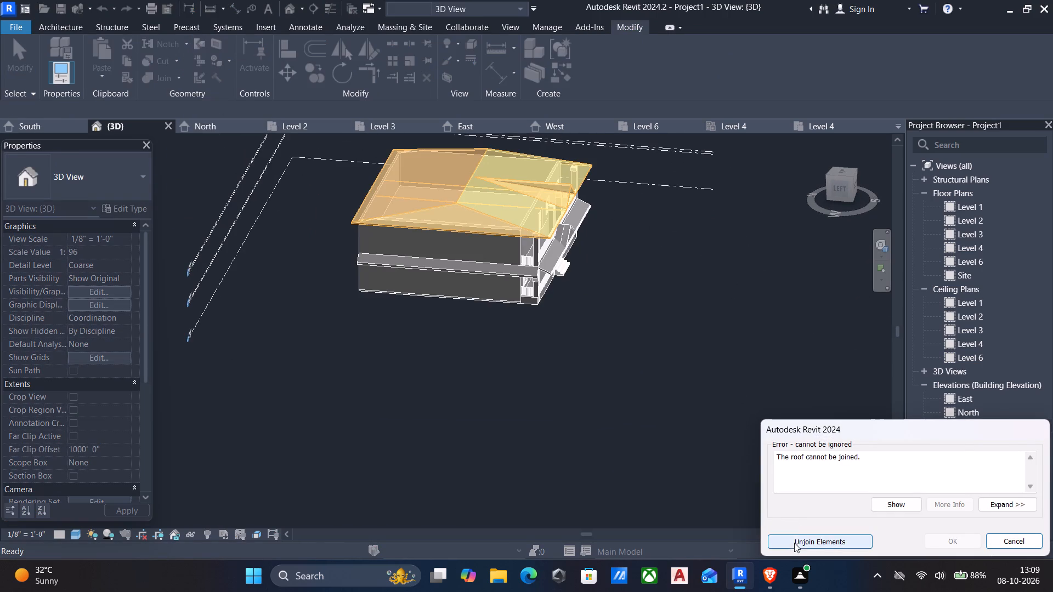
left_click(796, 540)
Examine in 3D how the gable roof meets the main roof from the side, back and front.
scroll(526, 240, "down", 4)
middle_click_drag(526, 240, 628, 234)
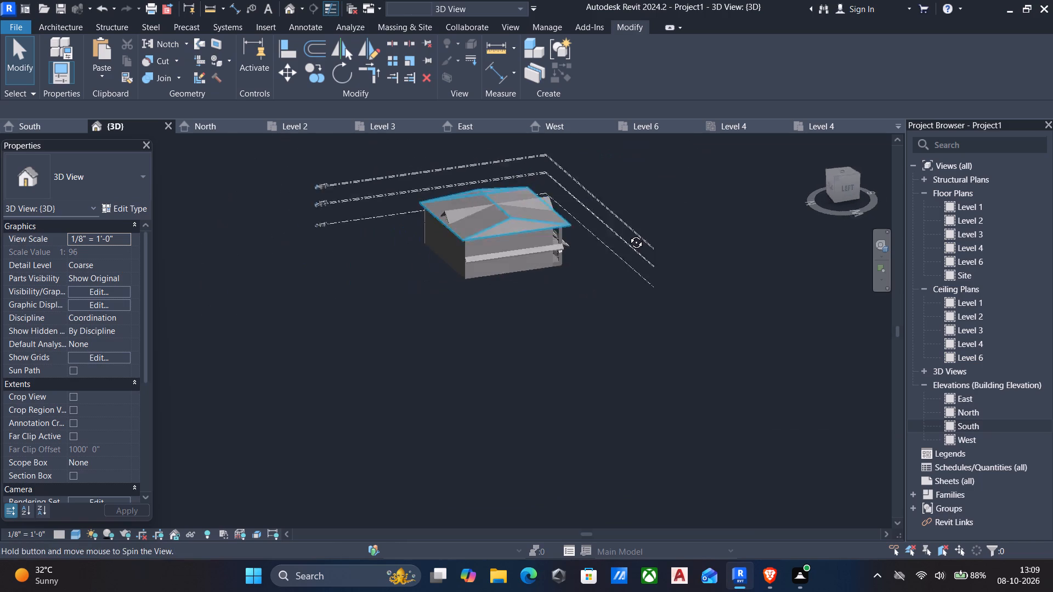
middle_click_drag(628, 234, 688, 235)
scroll(595, 233, "up", 6)
scroll(592, 234, "down", 3)
middle_click_drag(592, 234, 336, 223, "shift")
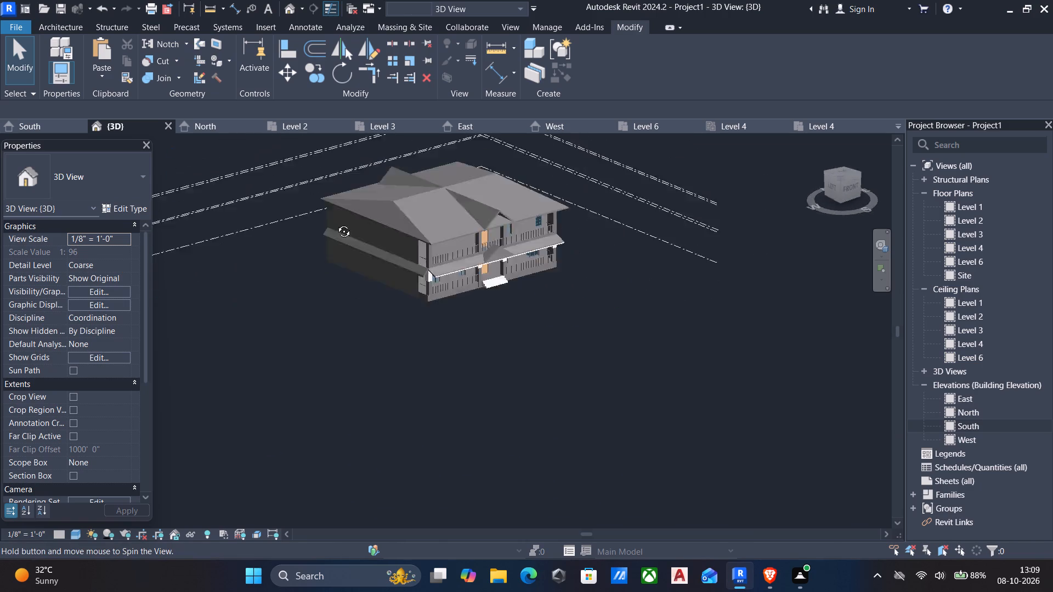
middle_click_drag(336, 223, 301, 168, "shift")
scroll(410, 200, "up", 7)
scroll(437, 166, "down", 5)
middle_click_drag(436, 166, 440, 183, "shift")
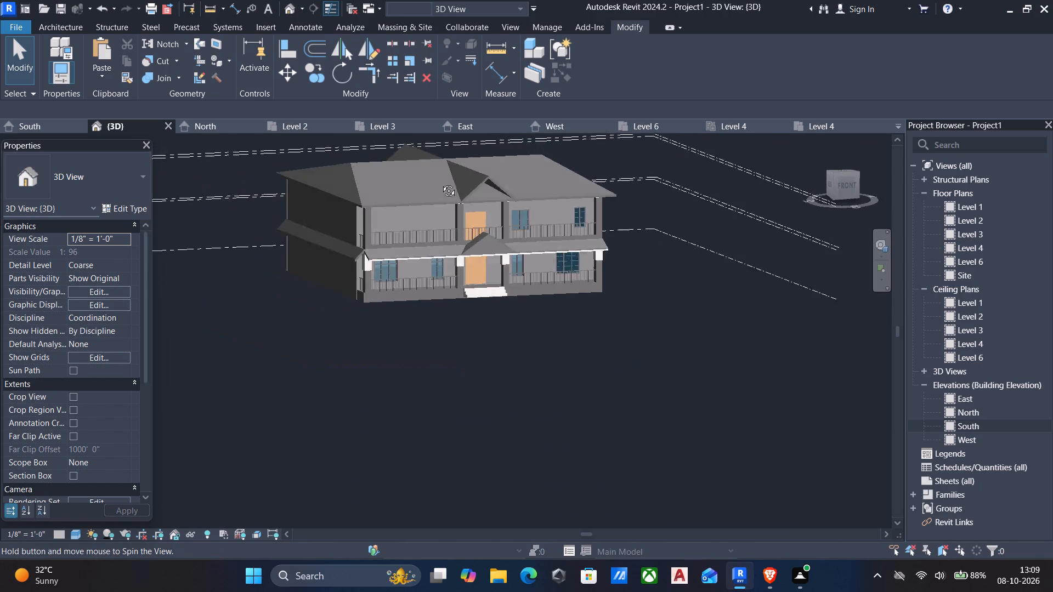
middle_click_drag(440, 183, 495, 231, "shift")
middle_click_drag(494, 230, 413, 175, "shift")
scroll(414, 175, "up", 1)
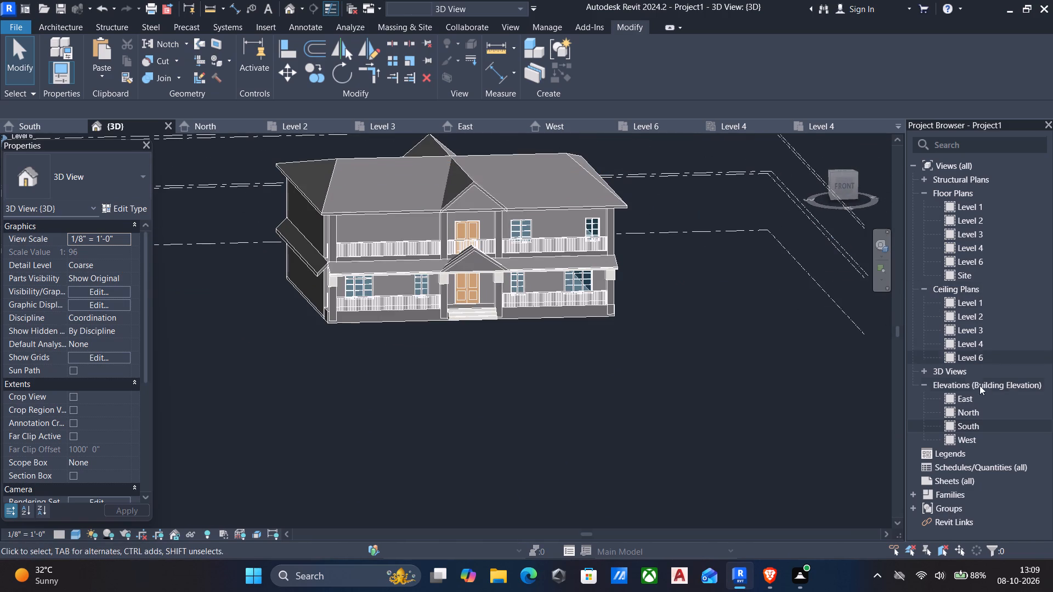
Nudge the extruded gable roof down two increments in the South elevation, below the main roof's ridge.
double_click(973, 423)
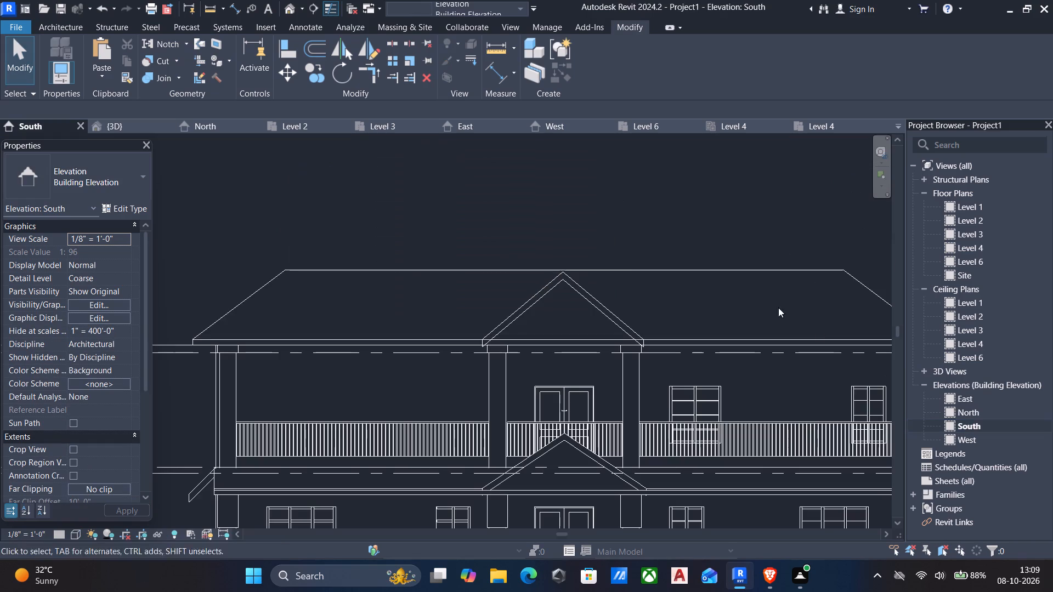
left_click(576, 285)
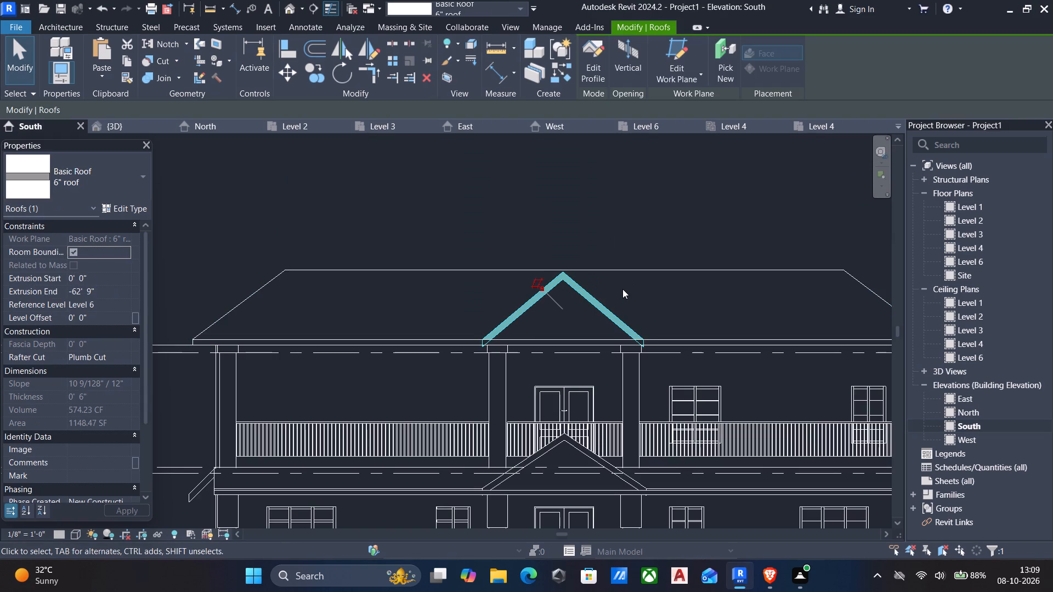
key("Down")
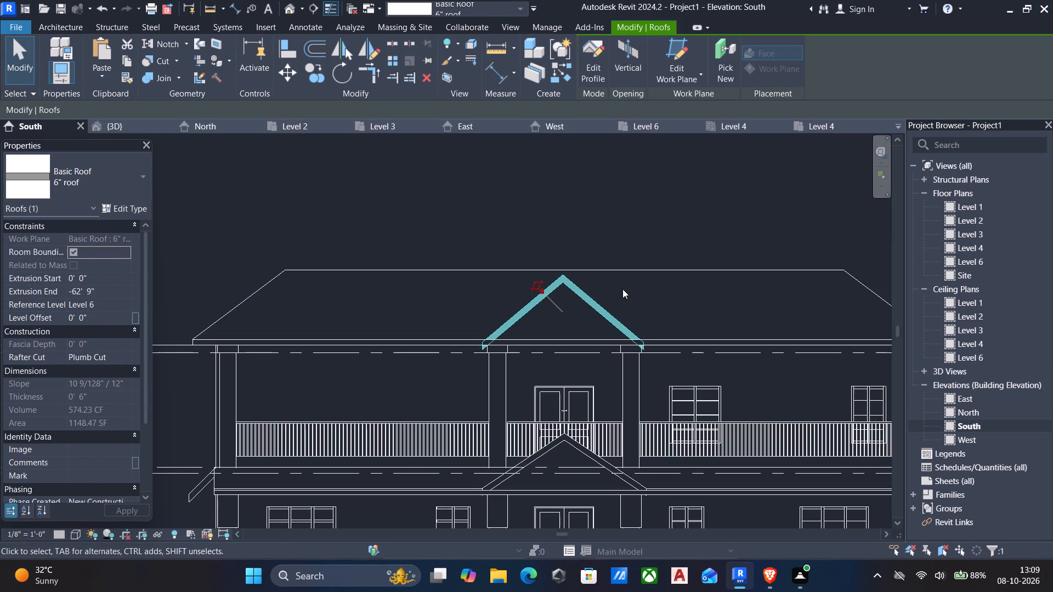
key("Down")
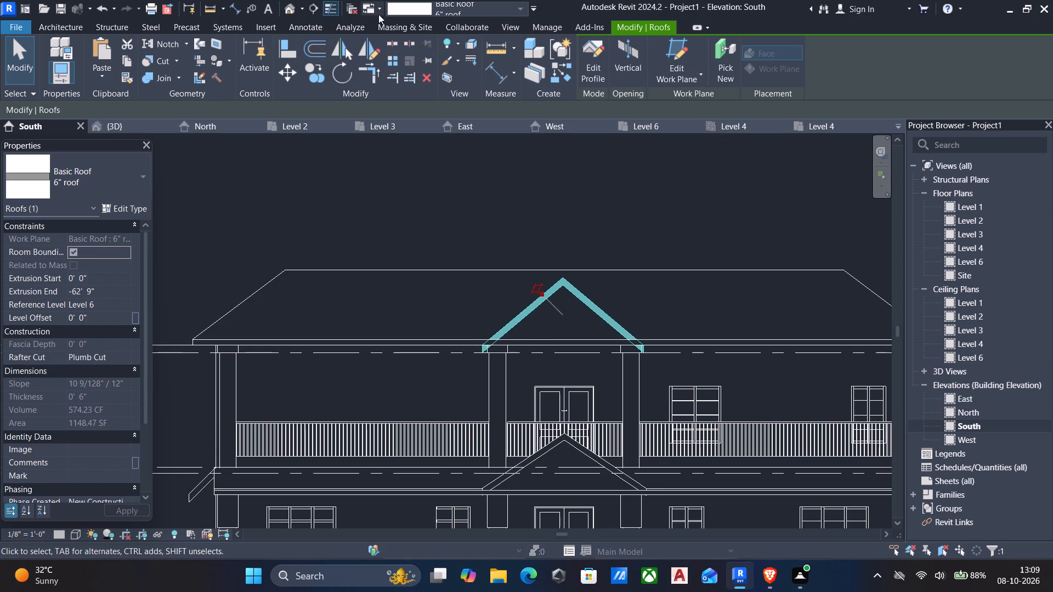
key("Escape")
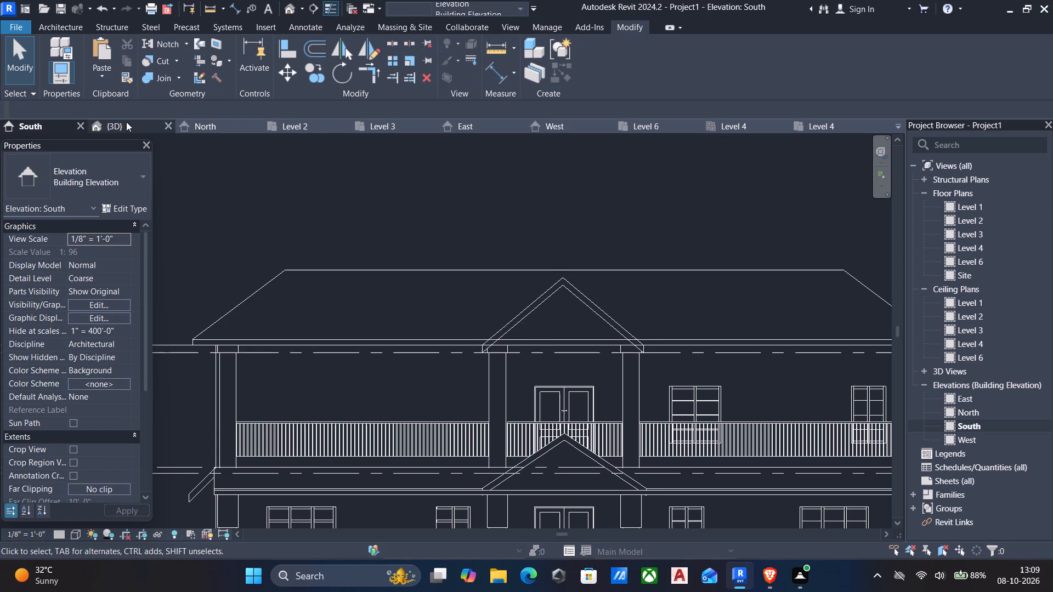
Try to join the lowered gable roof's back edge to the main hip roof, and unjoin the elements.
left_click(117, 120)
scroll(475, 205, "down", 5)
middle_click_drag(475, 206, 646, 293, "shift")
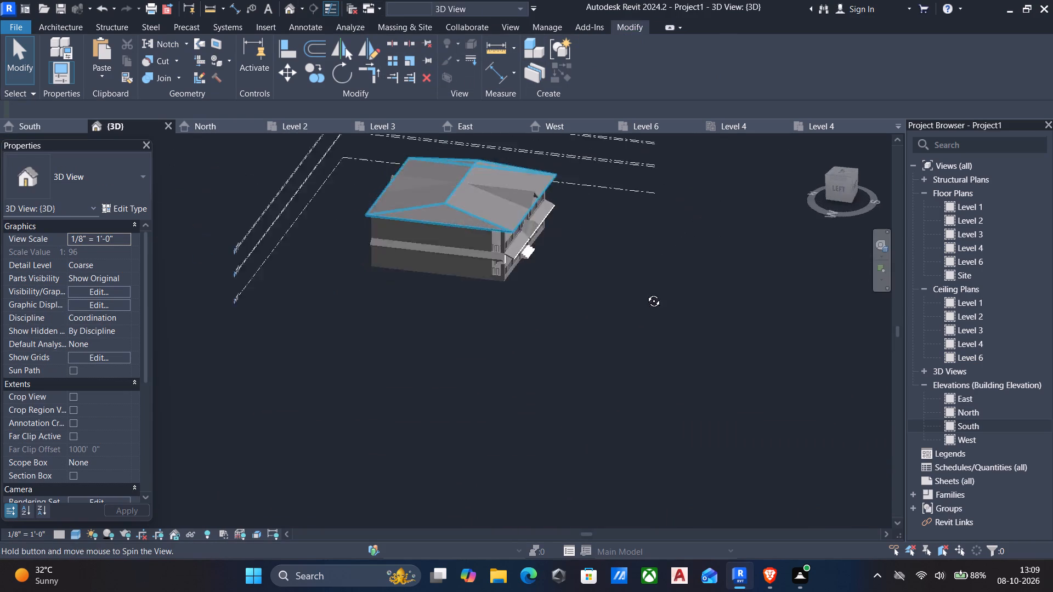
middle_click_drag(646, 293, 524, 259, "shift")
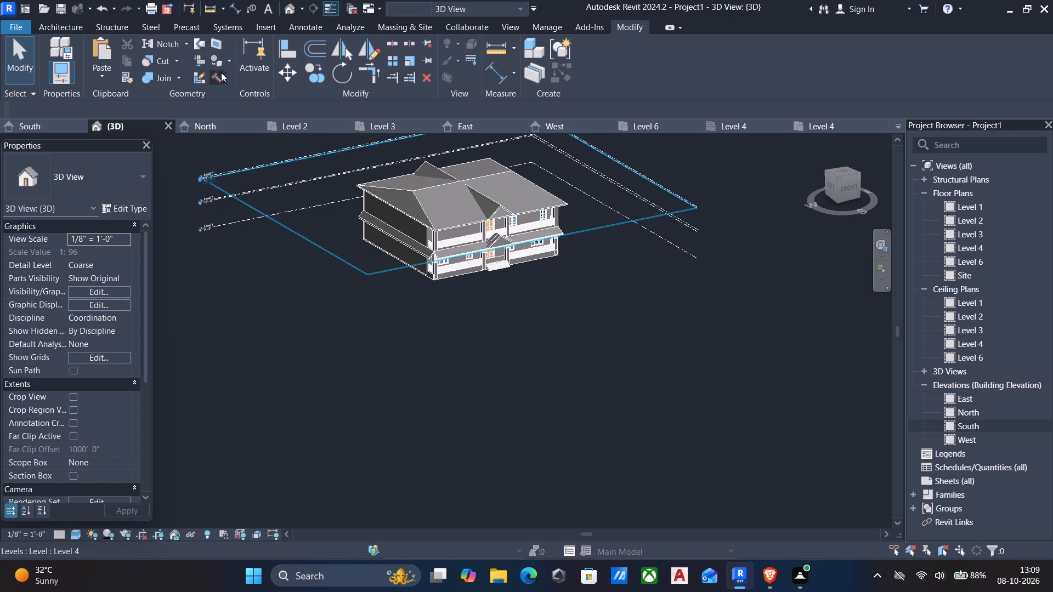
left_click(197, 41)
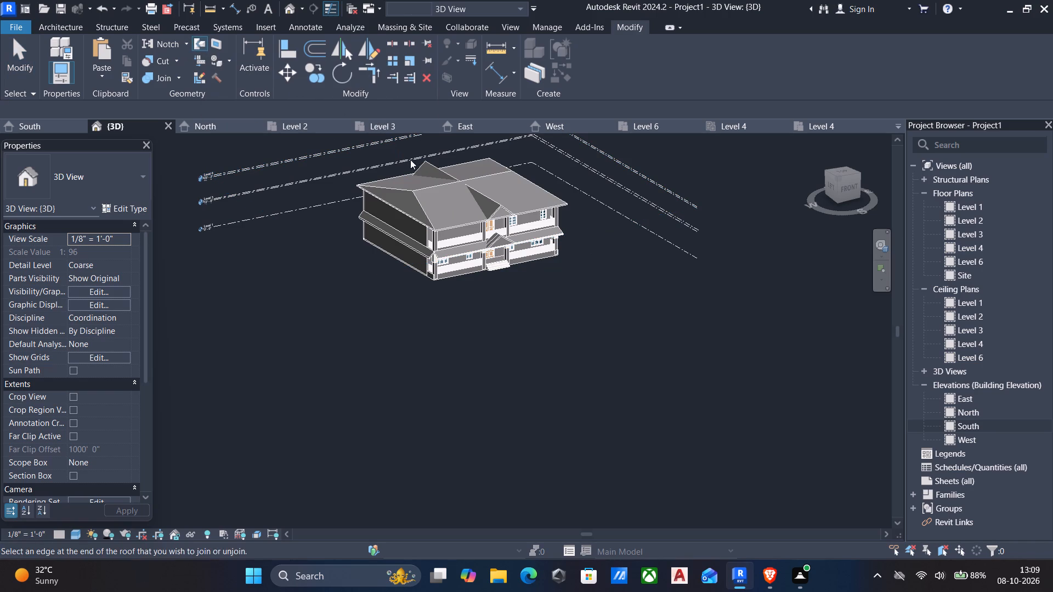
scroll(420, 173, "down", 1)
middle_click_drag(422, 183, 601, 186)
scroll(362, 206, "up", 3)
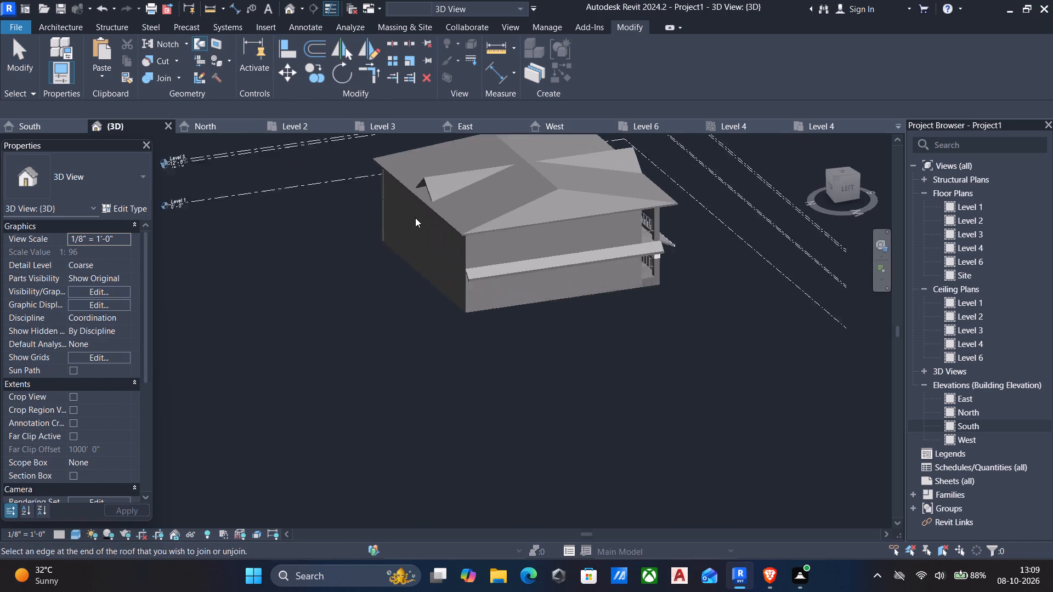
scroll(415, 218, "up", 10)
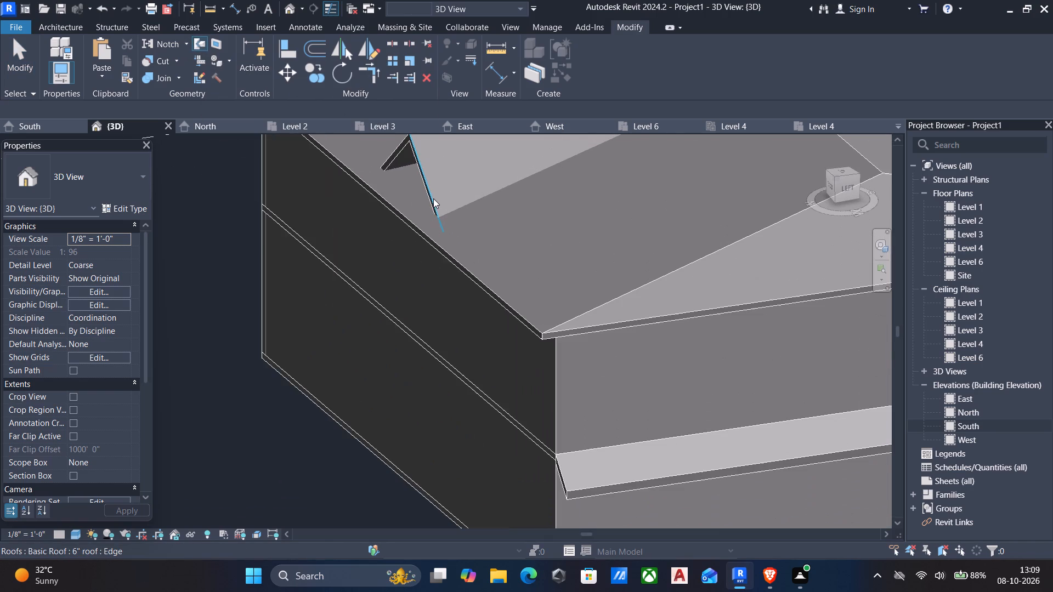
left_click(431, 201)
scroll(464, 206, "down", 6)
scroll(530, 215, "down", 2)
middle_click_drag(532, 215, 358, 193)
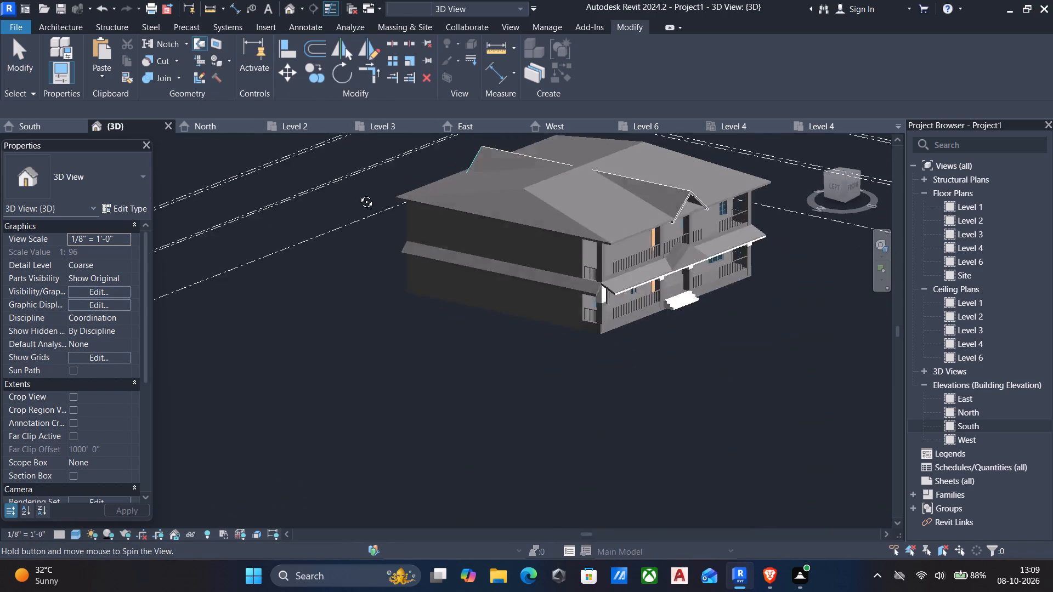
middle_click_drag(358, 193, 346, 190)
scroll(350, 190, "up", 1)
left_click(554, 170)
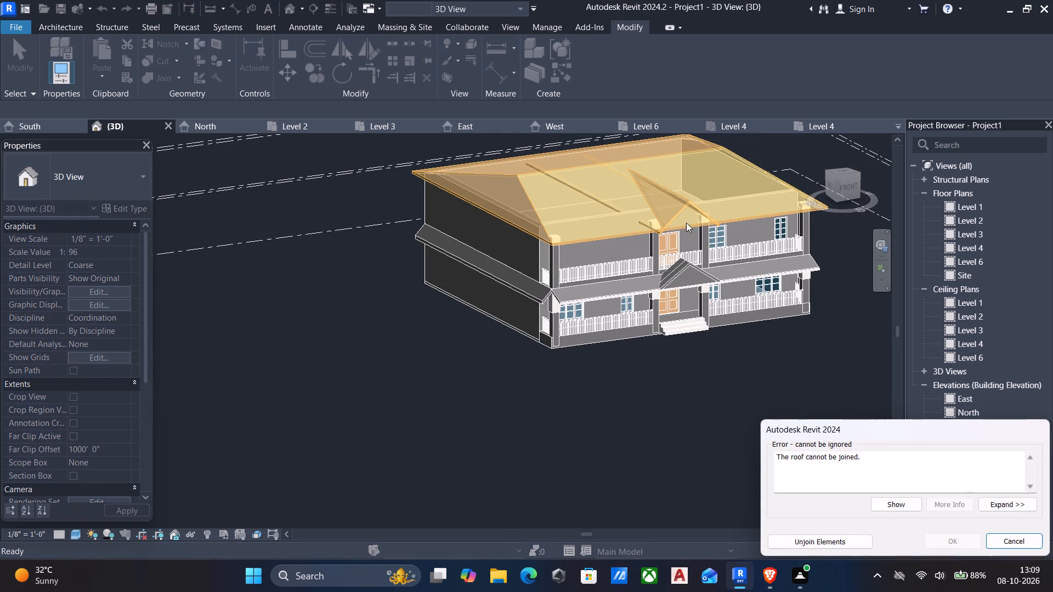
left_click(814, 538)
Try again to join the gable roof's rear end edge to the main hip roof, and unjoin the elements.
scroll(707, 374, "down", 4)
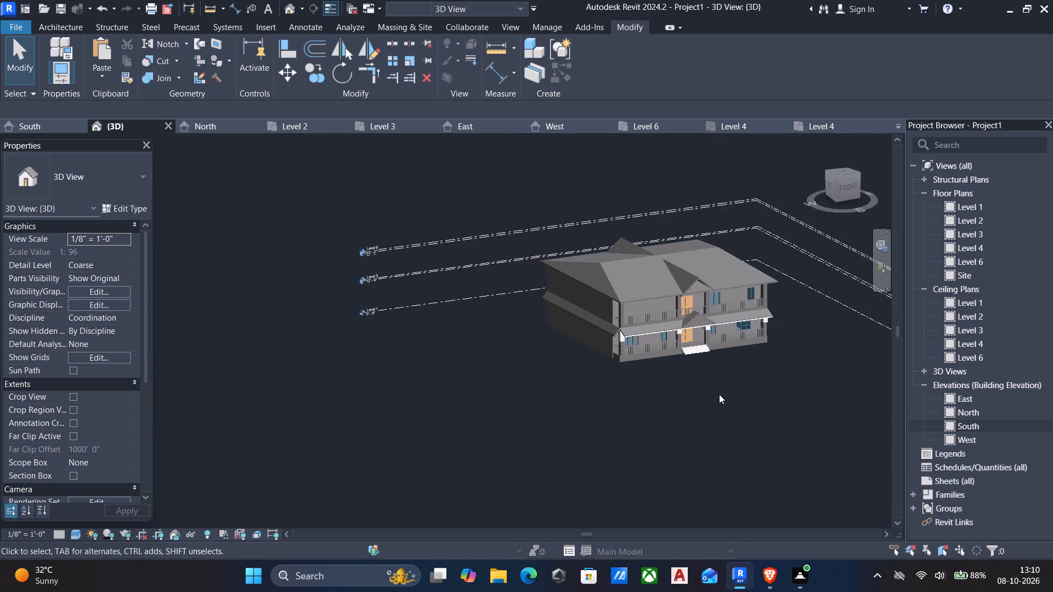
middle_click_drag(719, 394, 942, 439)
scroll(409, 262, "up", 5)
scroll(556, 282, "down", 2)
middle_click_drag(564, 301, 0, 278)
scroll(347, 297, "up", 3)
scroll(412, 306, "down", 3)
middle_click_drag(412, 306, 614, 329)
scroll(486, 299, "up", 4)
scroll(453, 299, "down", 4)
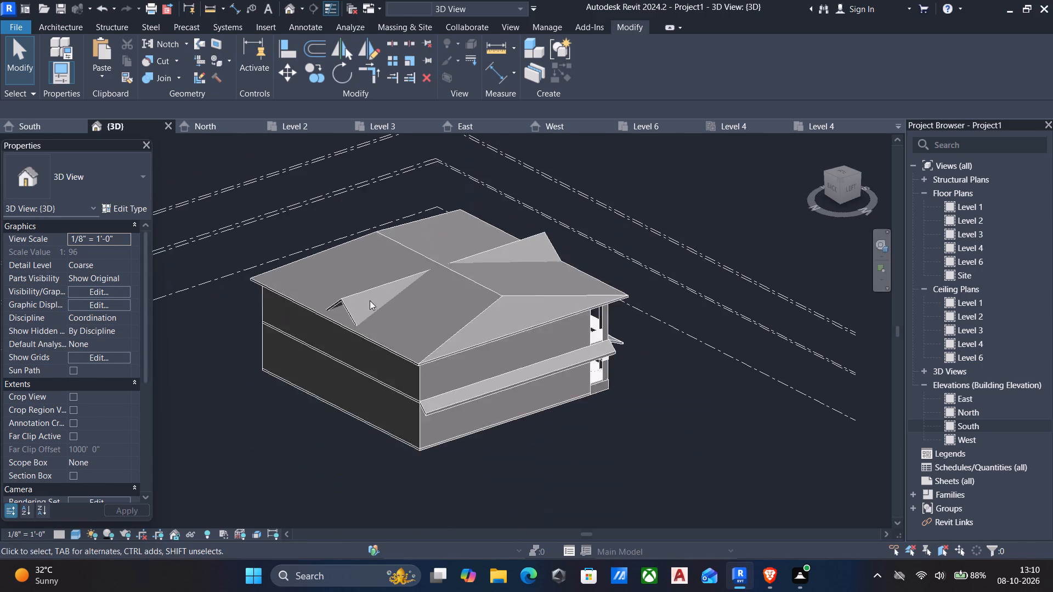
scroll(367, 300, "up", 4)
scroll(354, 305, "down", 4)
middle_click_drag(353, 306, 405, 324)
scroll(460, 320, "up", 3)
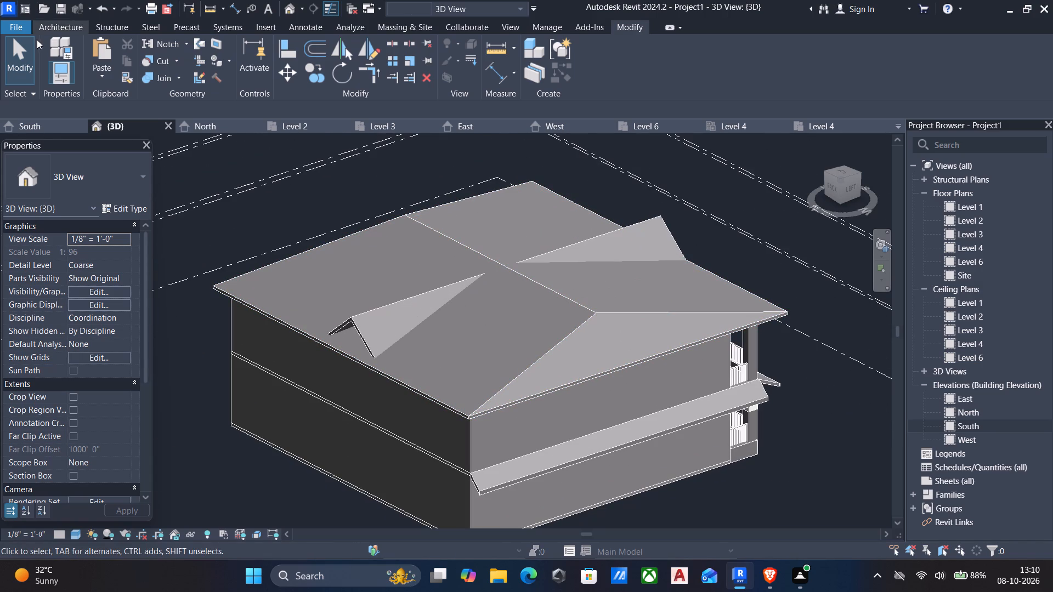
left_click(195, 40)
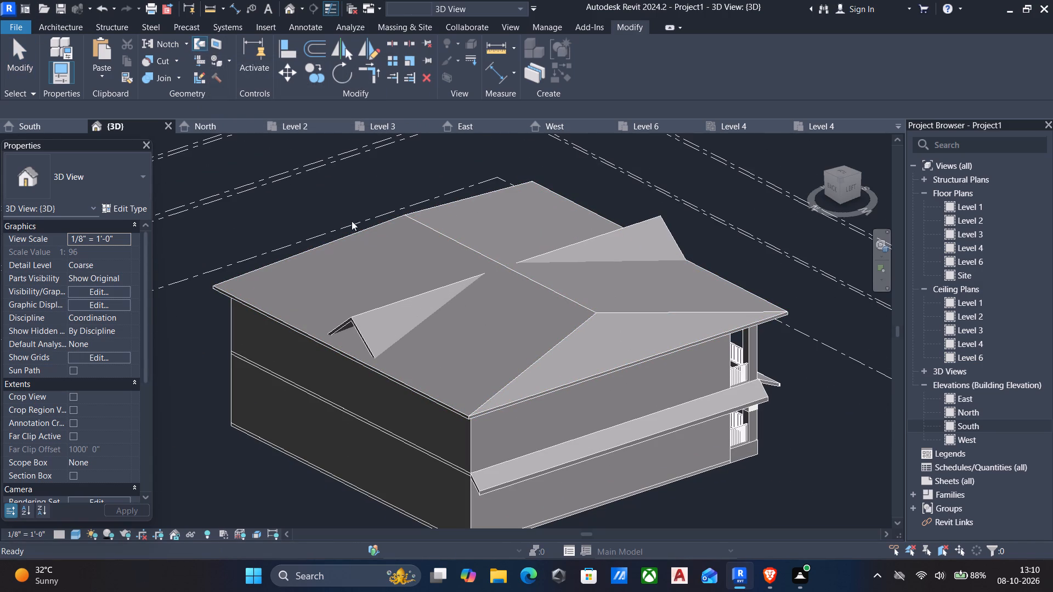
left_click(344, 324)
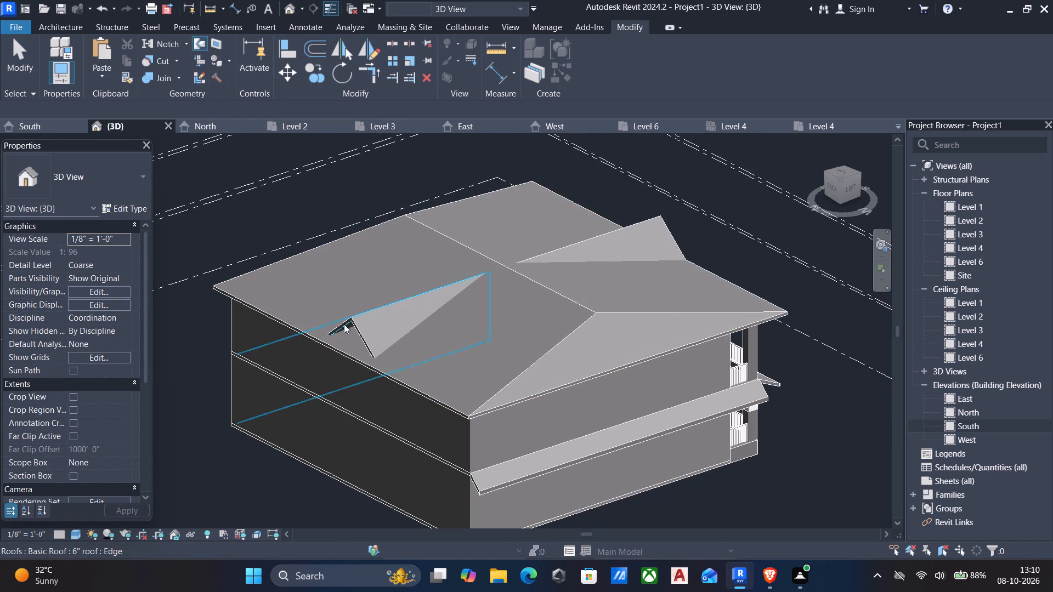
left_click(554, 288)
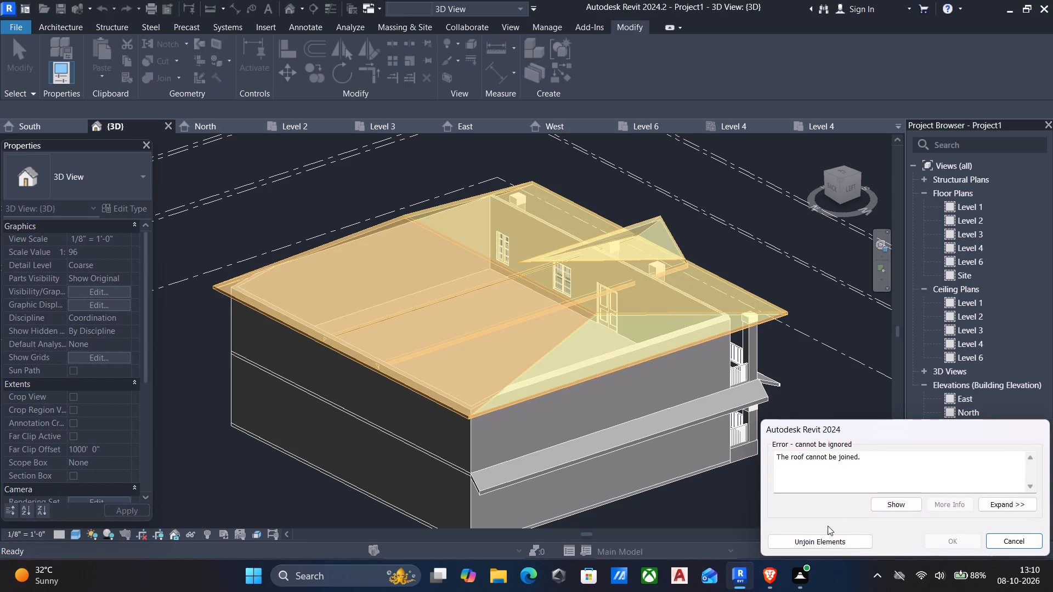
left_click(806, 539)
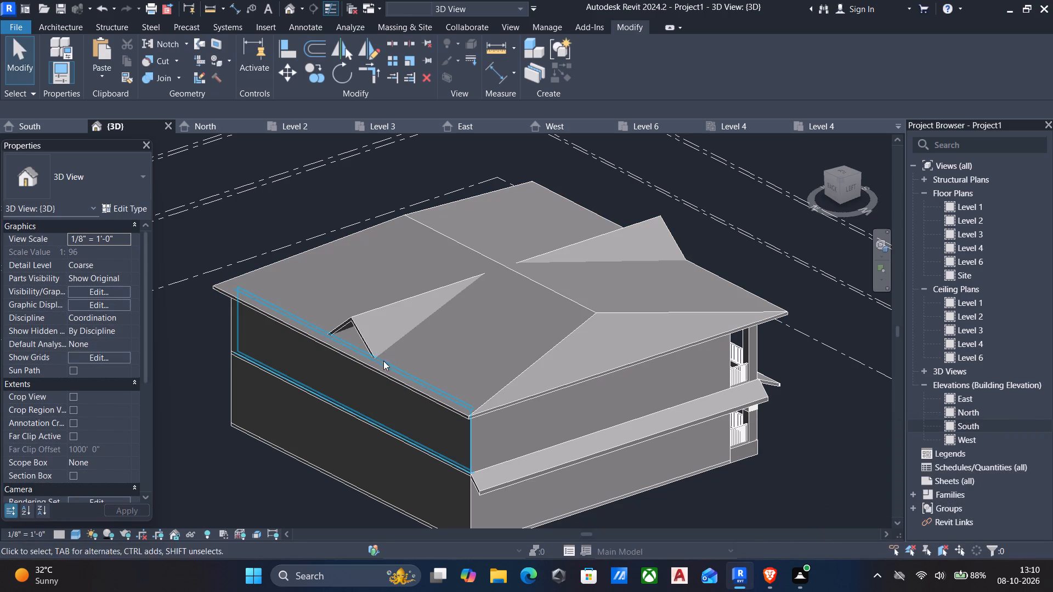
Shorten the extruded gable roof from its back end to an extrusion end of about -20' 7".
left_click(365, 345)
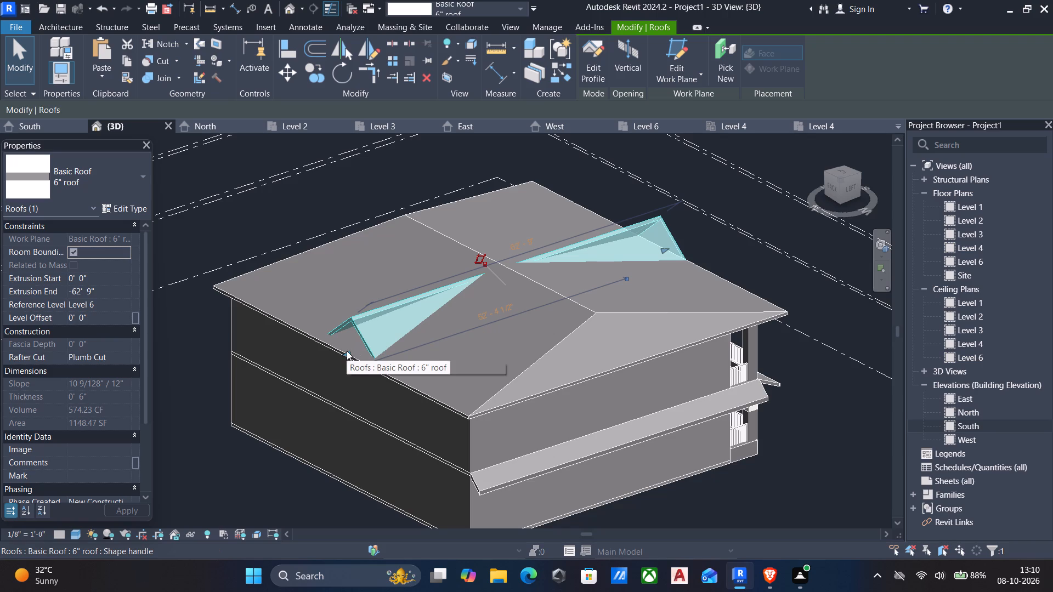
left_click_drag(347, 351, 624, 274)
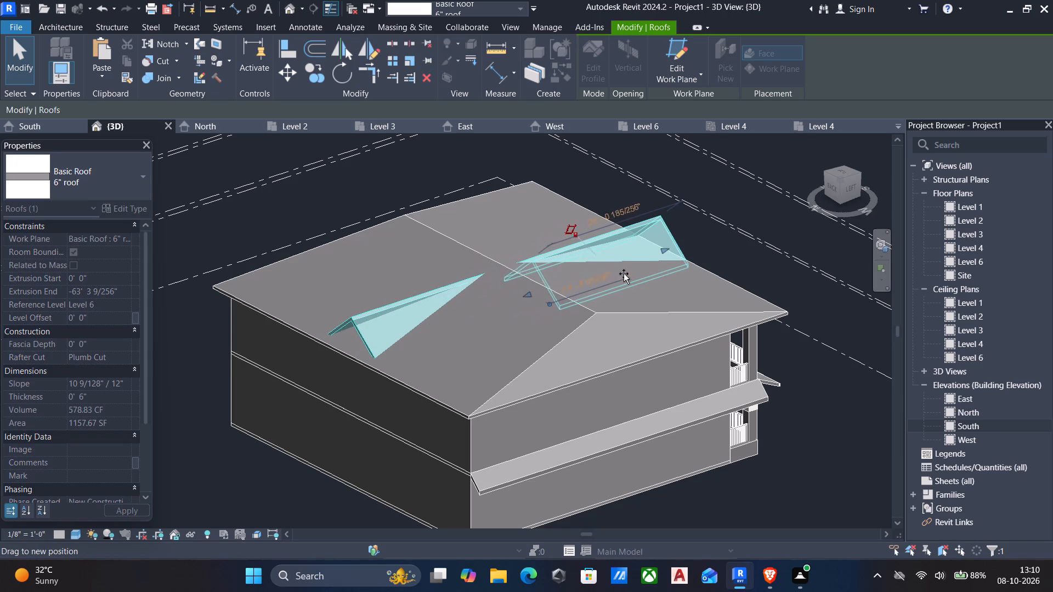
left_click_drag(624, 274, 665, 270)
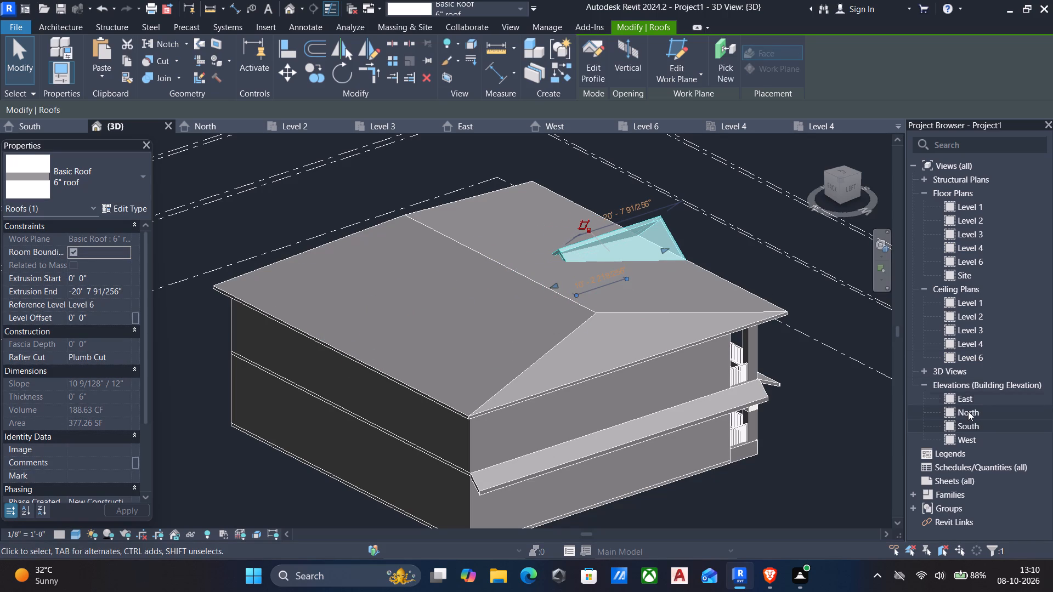
Nudge the extruded gable roof down two increments in the West elevation.
double_click(977, 436)
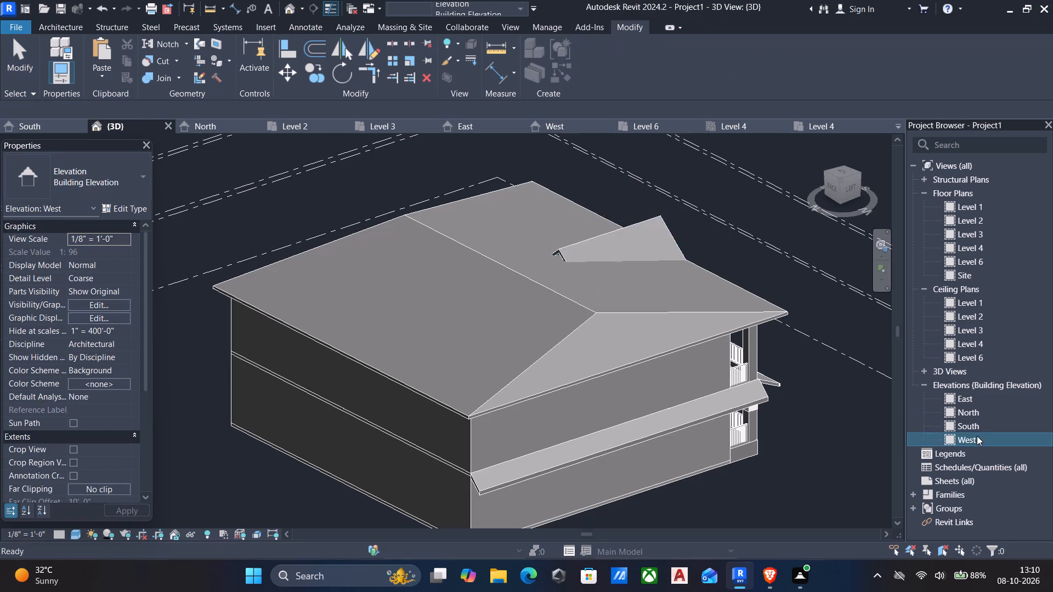
scroll(463, 277, "down", 6)
middle_click_drag(475, 286, 545, 317)
scroll(545, 317, "up", 1)
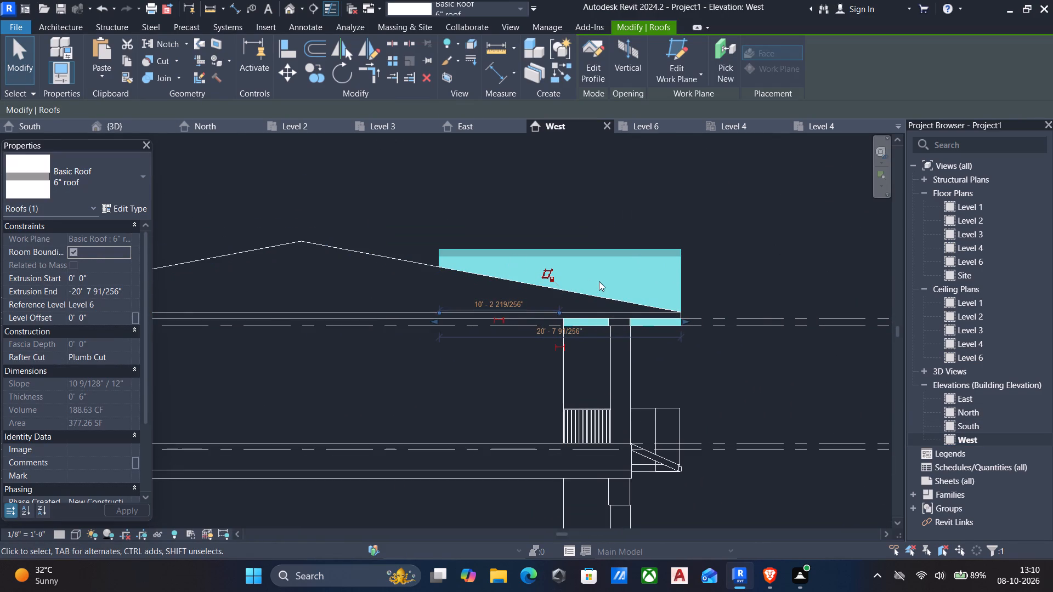
key("Escape")
left_click(553, 253)
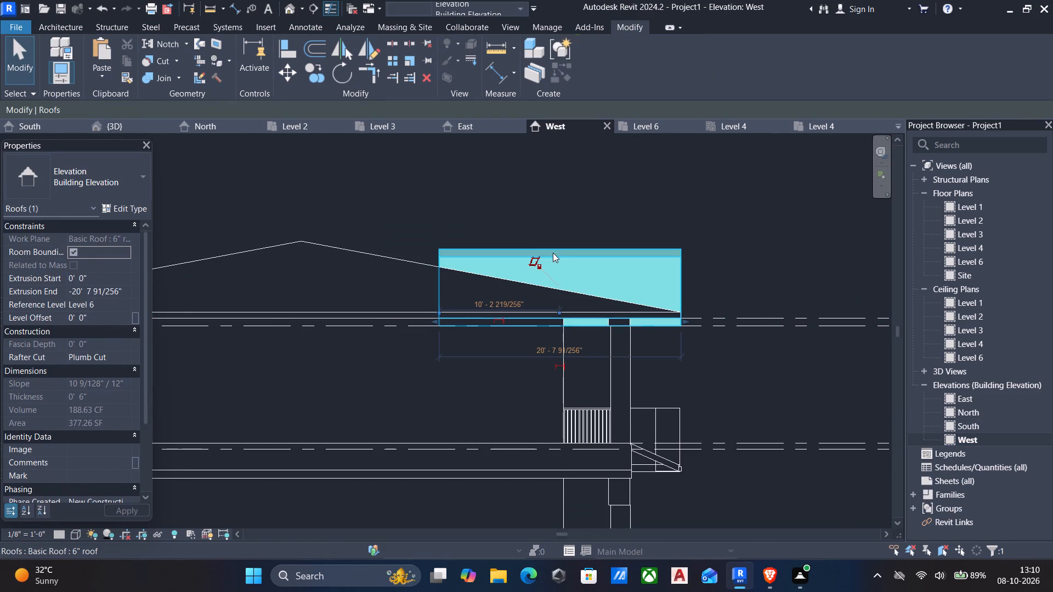
key("Down")
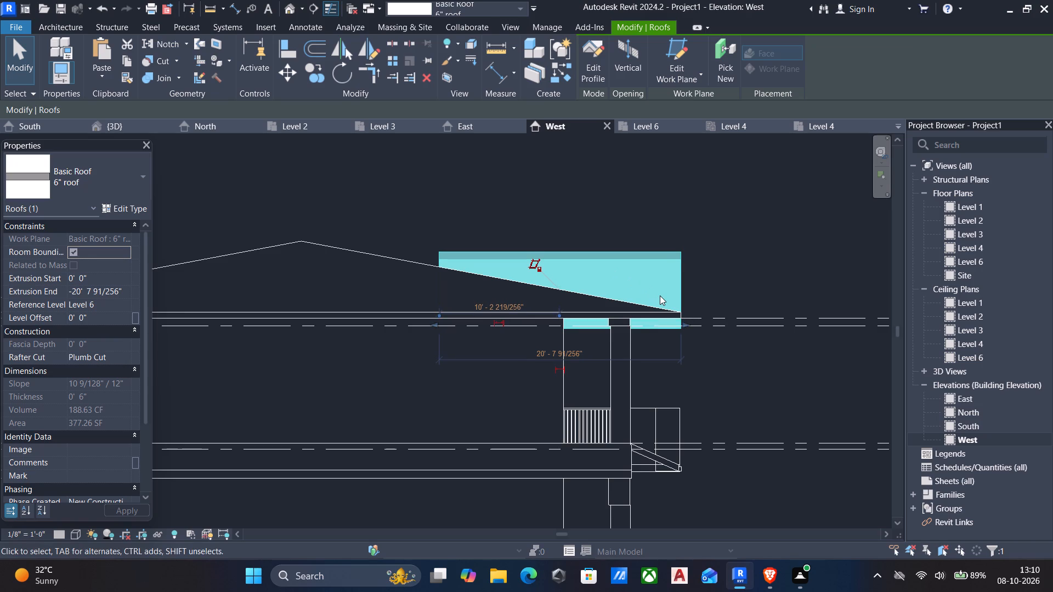
key("Down")
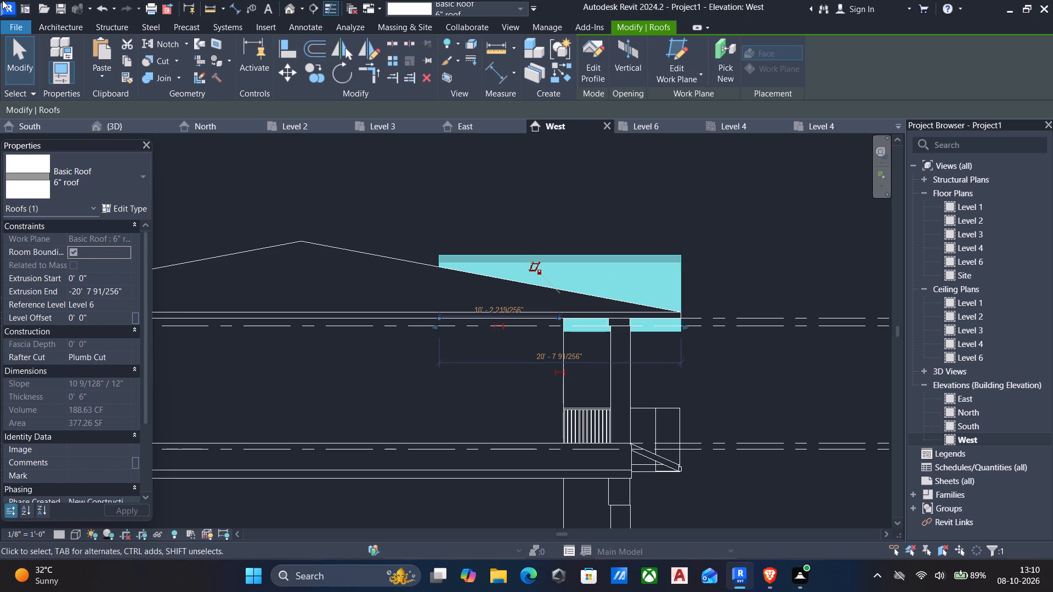
Extend the gable roof's back end through the main roof to an extrusion end of about -53' 10" in 3D.
left_click(131, 123)
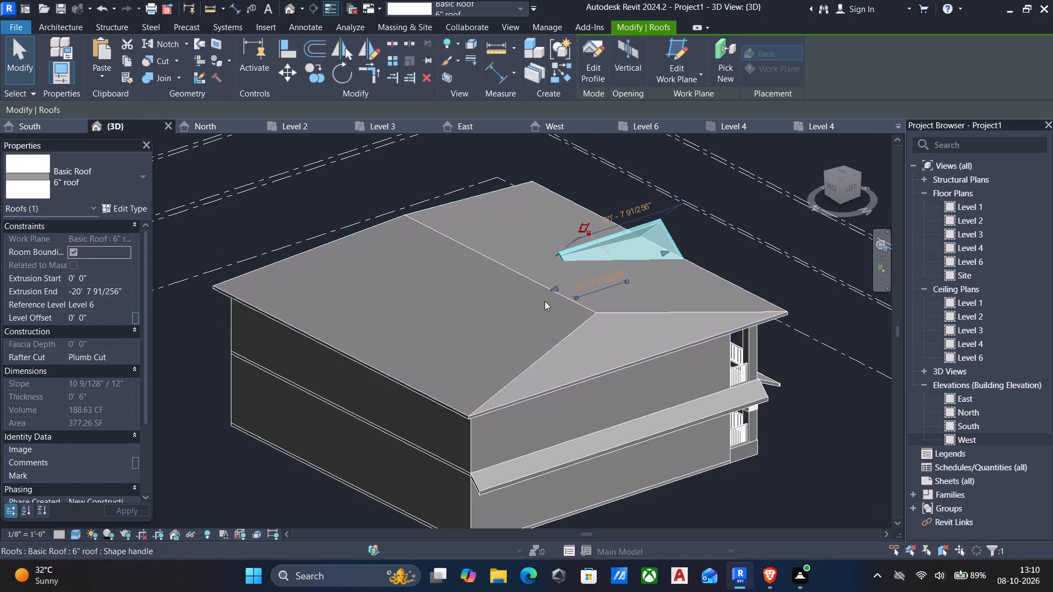
left_click_drag(557, 288, 324, 390)
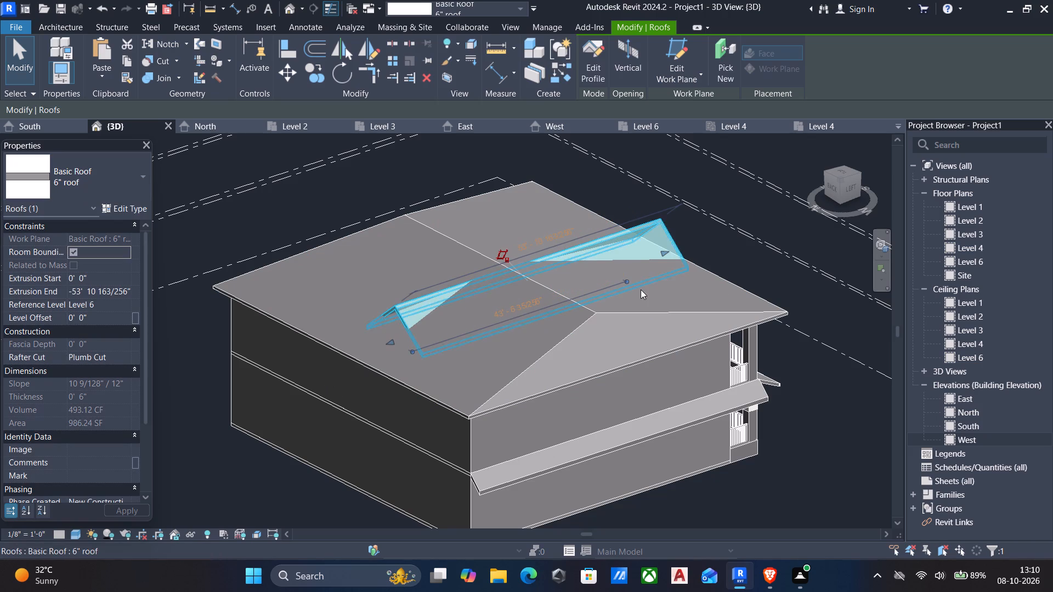
Examine in the West elevation and from the front in 3D how the extended gable roof sits against the main roof.
double_click(969, 437)
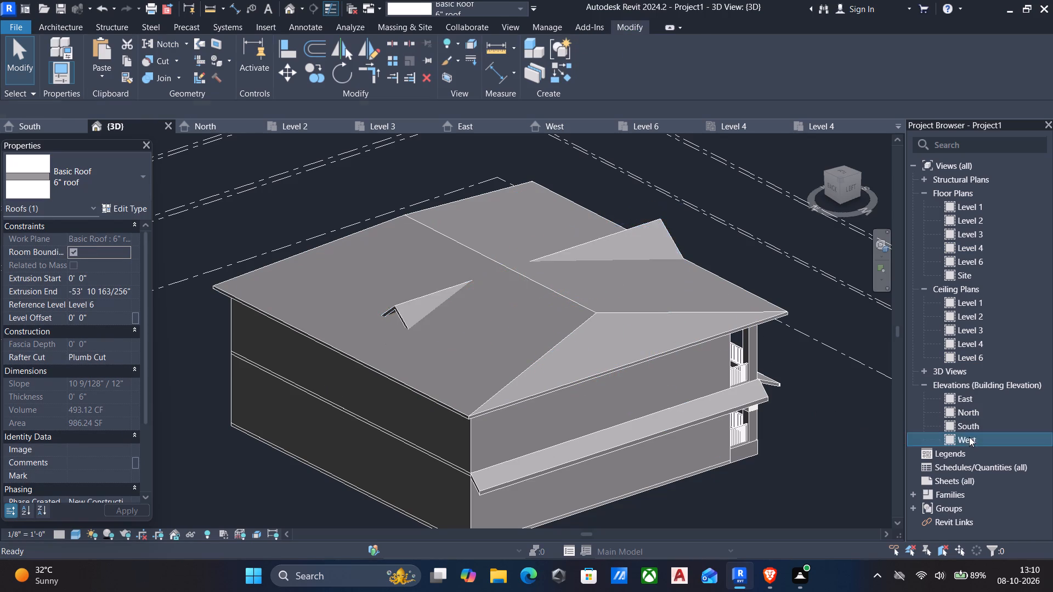
scroll(334, 287, "up", 5)
scroll(338, 327, "down", 7)
scroll(426, 393, "up", 1)
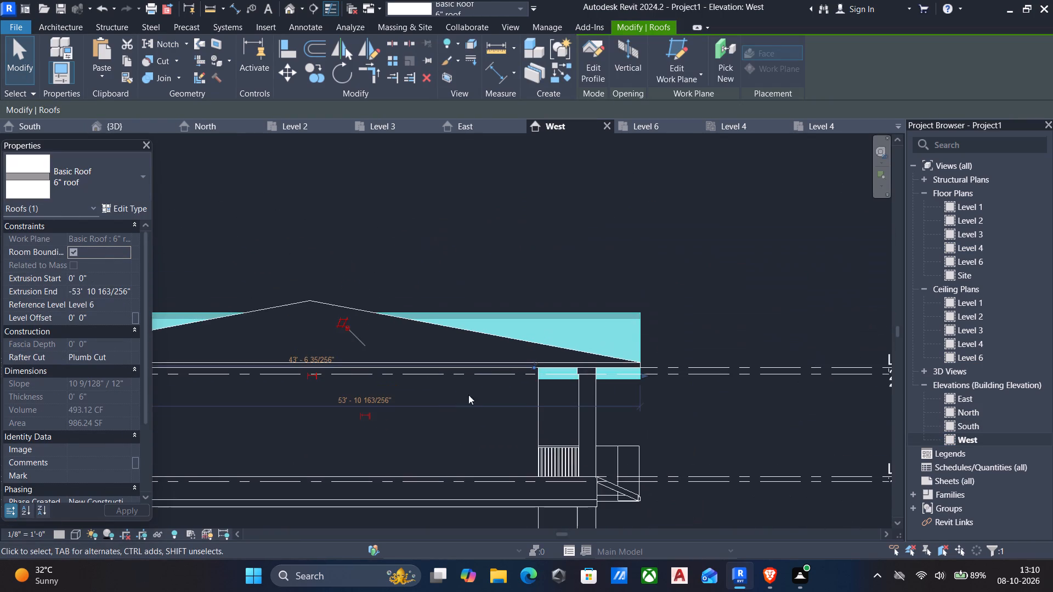
scroll(552, 395, "down", 3)
middle_click_drag(574, 389, 580, 388)
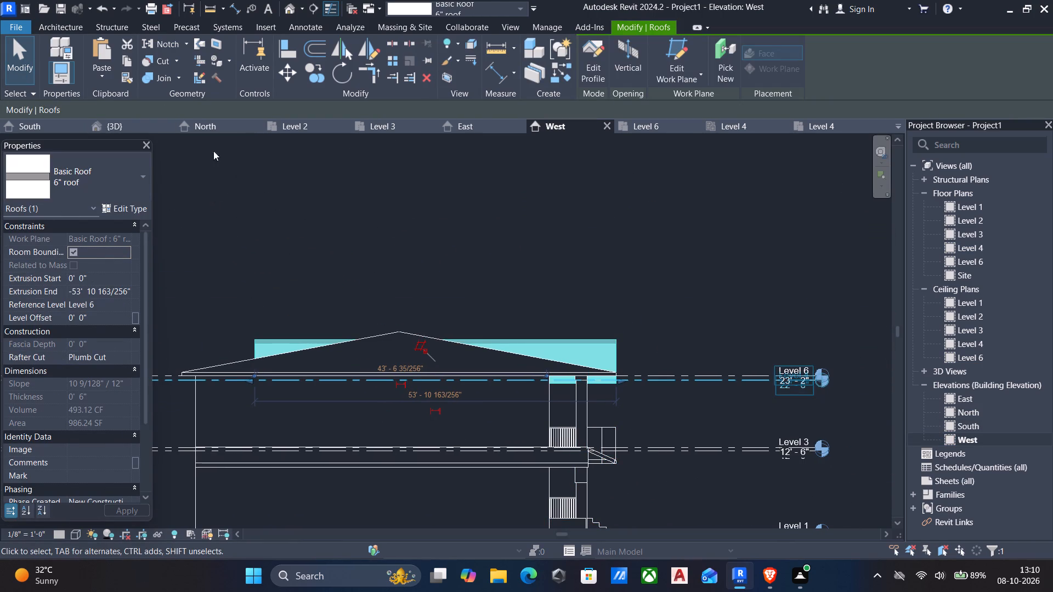
left_click(123, 122)
scroll(333, 152, "down", 5)
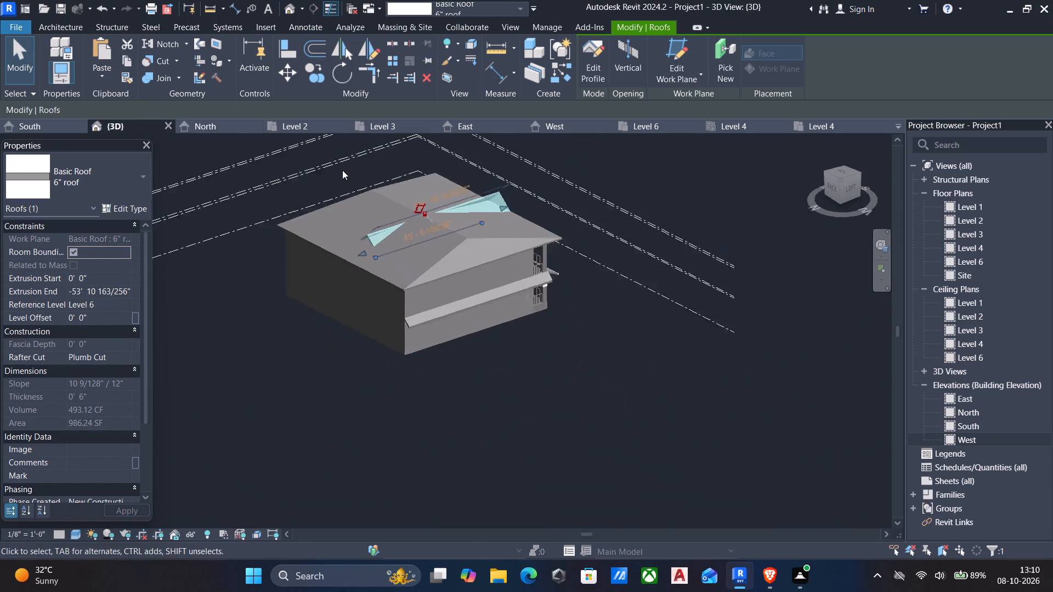
scroll(342, 170, "down", 1)
middle_click_drag(338, 171, 0, 167, "shift")
scroll(381, 246, "up", 6)
scroll(383, 246, "down", 6)
middle_click_drag(384, 253, 459, 189, "shift")
scroll(459, 189, "up", 7, "shift")
middle_click_drag(479, 257, 454, 220)
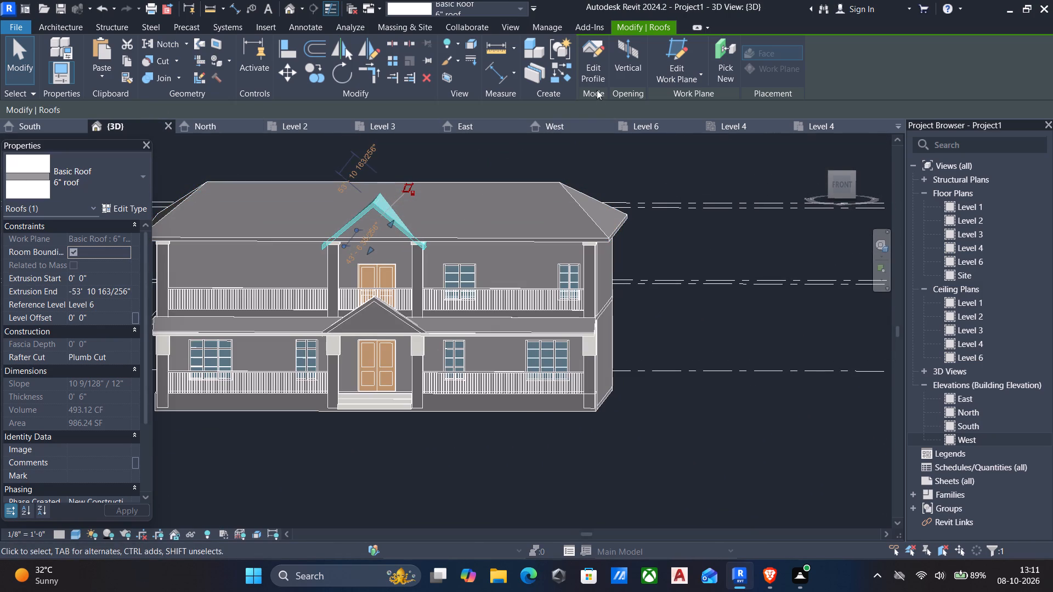
Edit the extruded gable roof's profile and delete both of its sloping sketch lines.
left_click(595, 59)
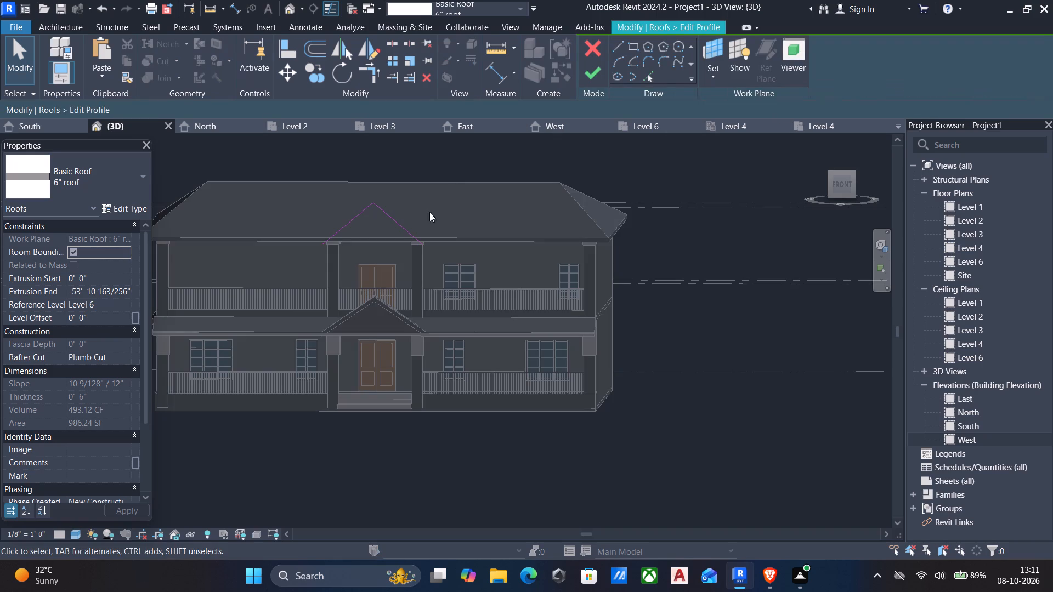
left_click_drag(460, 236, 245, 198)
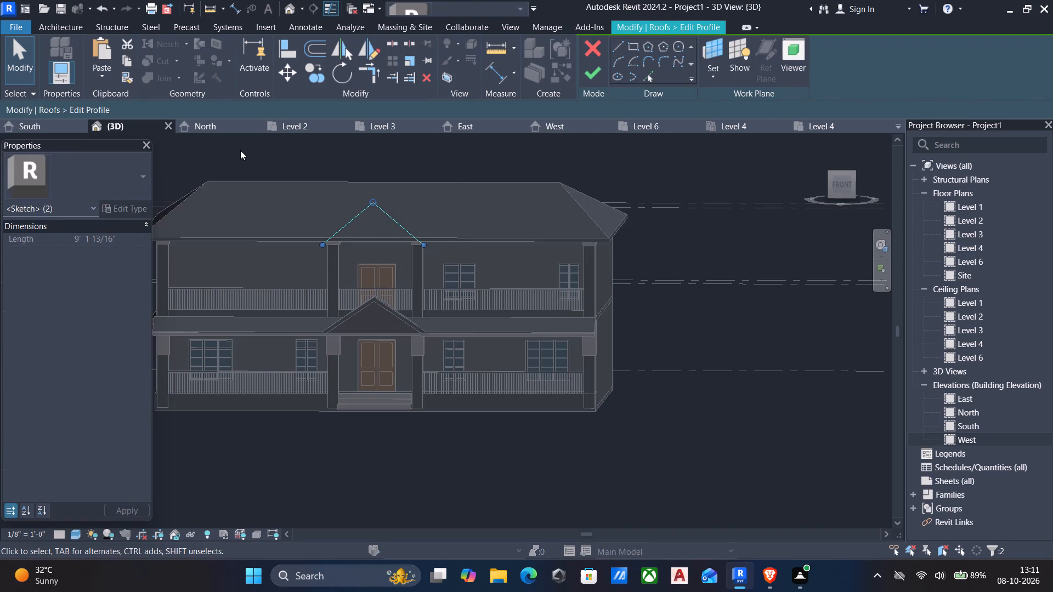
key("Delete")
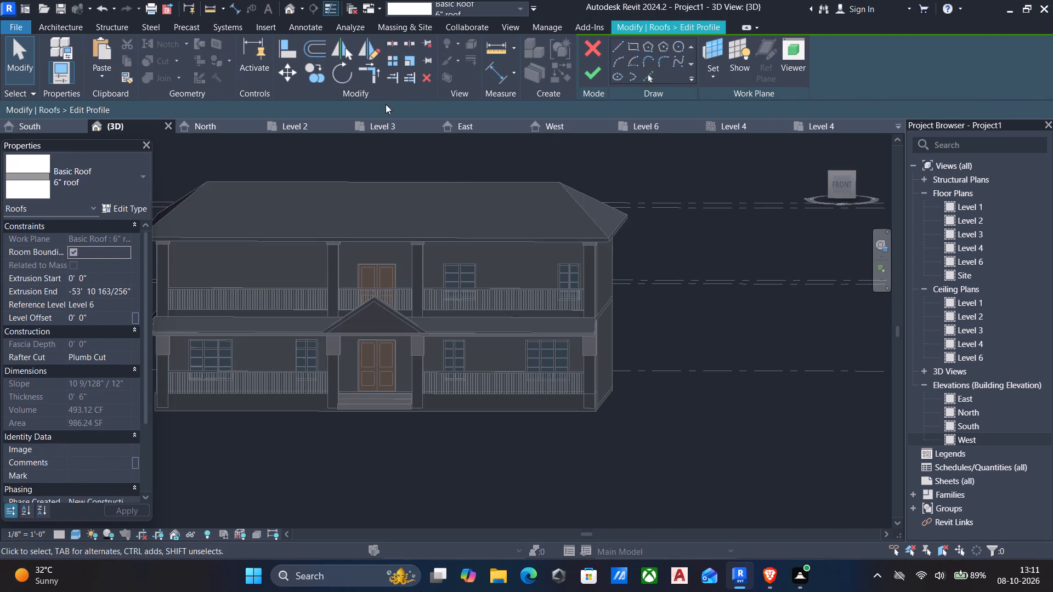
Sketch a vertical centre line about 5' 6" high above the entrance and, from its top, the roof's left slope about 10' 4 1/2" long.
left_click(621, 46)
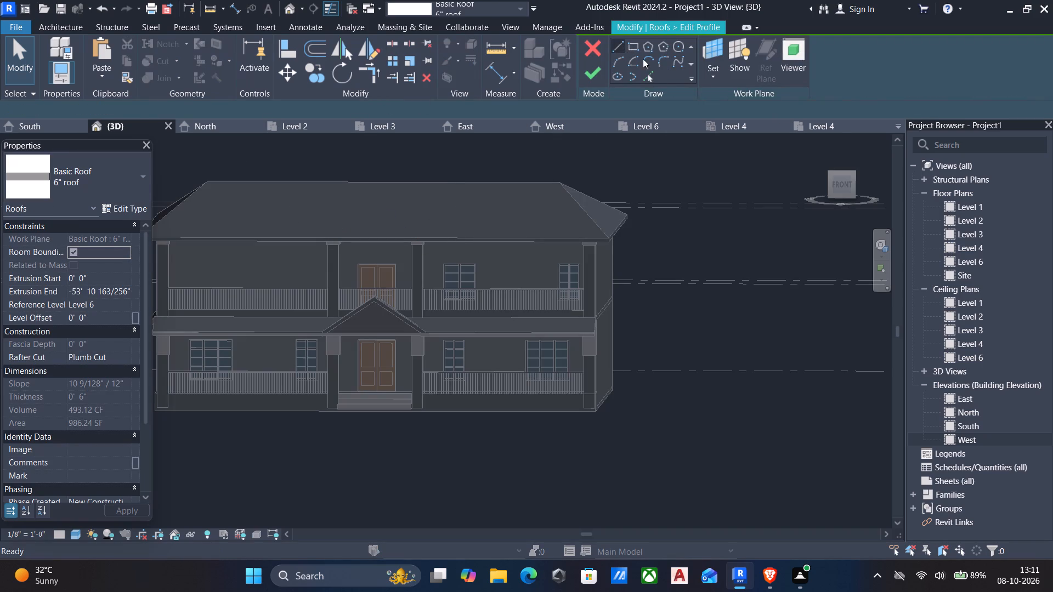
left_click(842, 185)
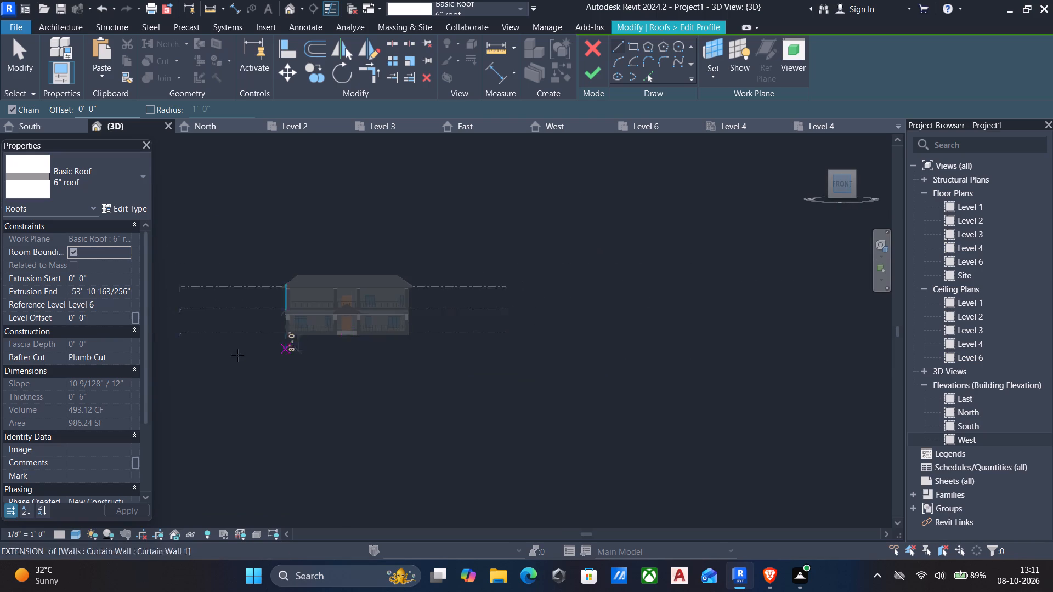
scroll(456, 309, "up", 10)
scroll(437, 351, "up", 5)
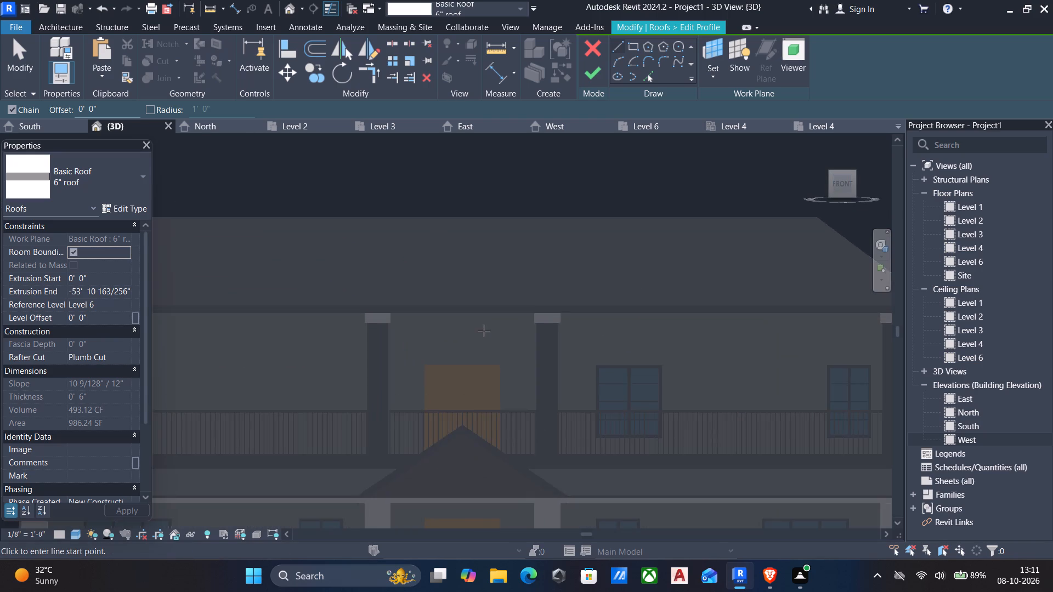
left_click(462, 312)
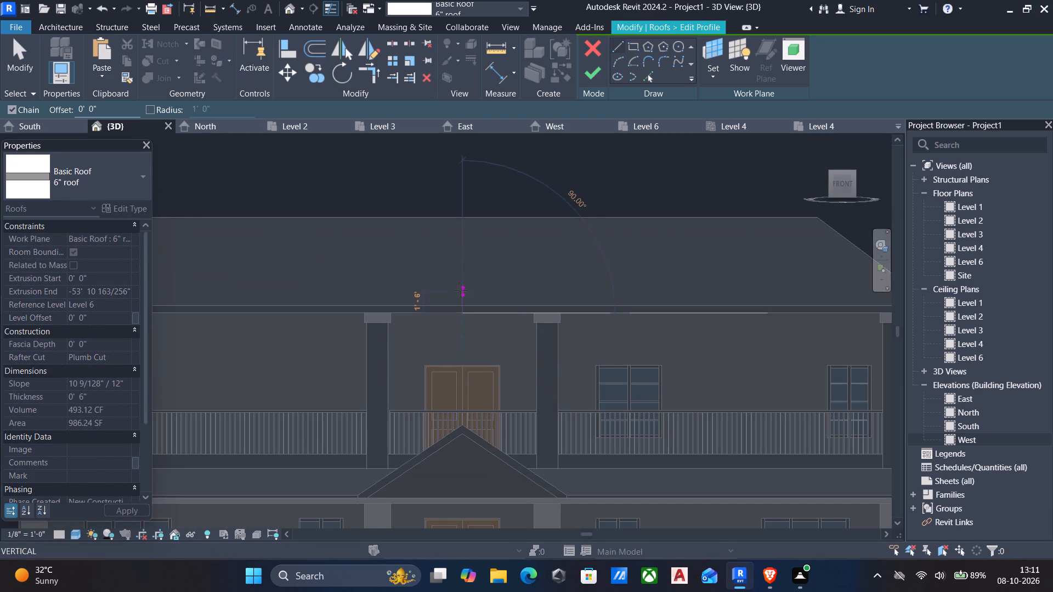
left_click(462, 230)
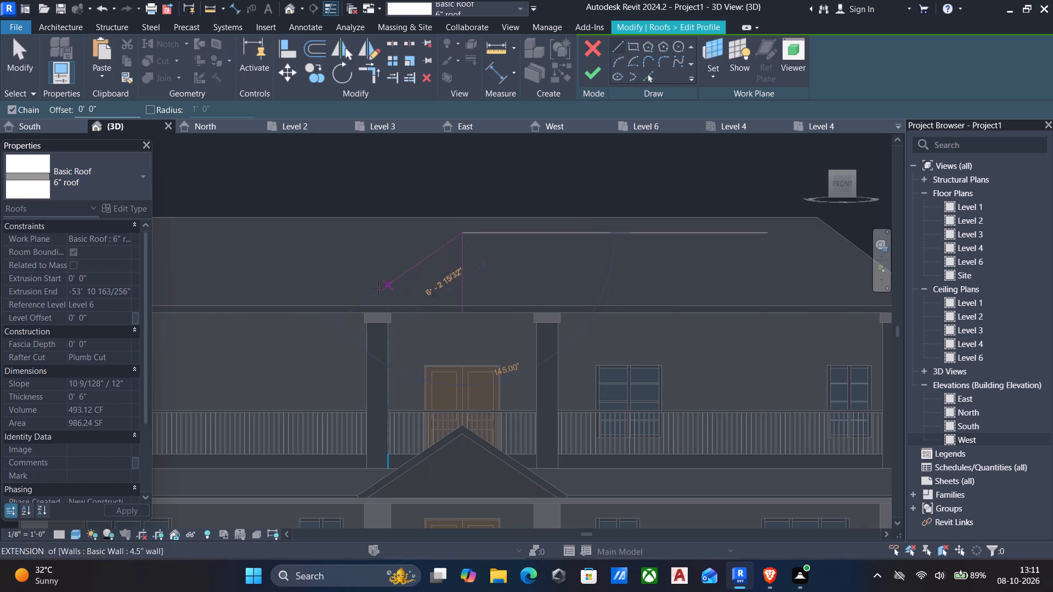
left_click(333, 314)
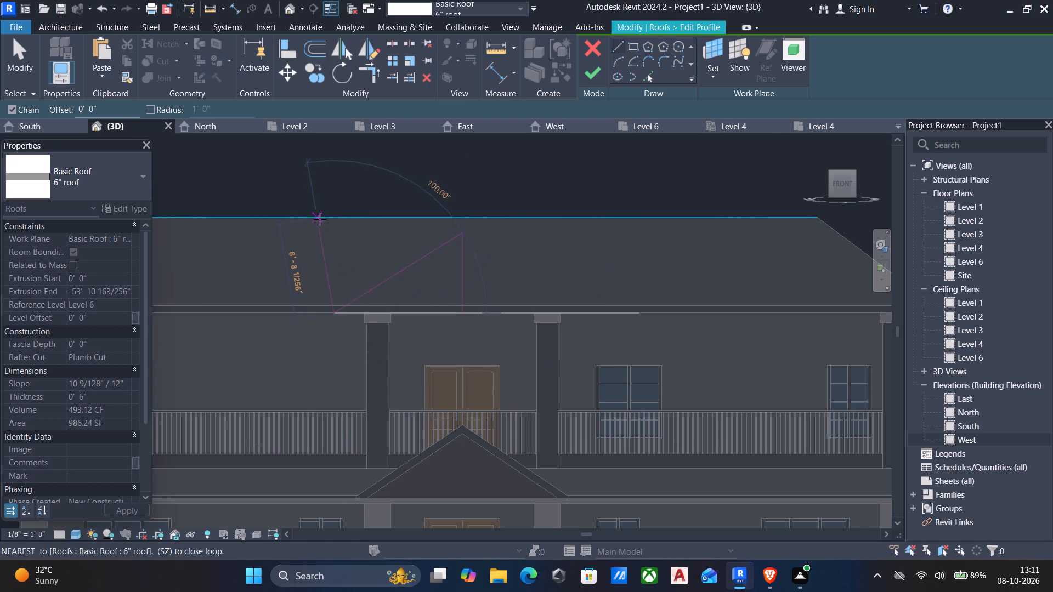
key("Escape")
key("Escape")
Mirror the left slope line about the vertical centre line to form the right slope of the gable profile.
left_click_drag(417, 292, 374, 256)
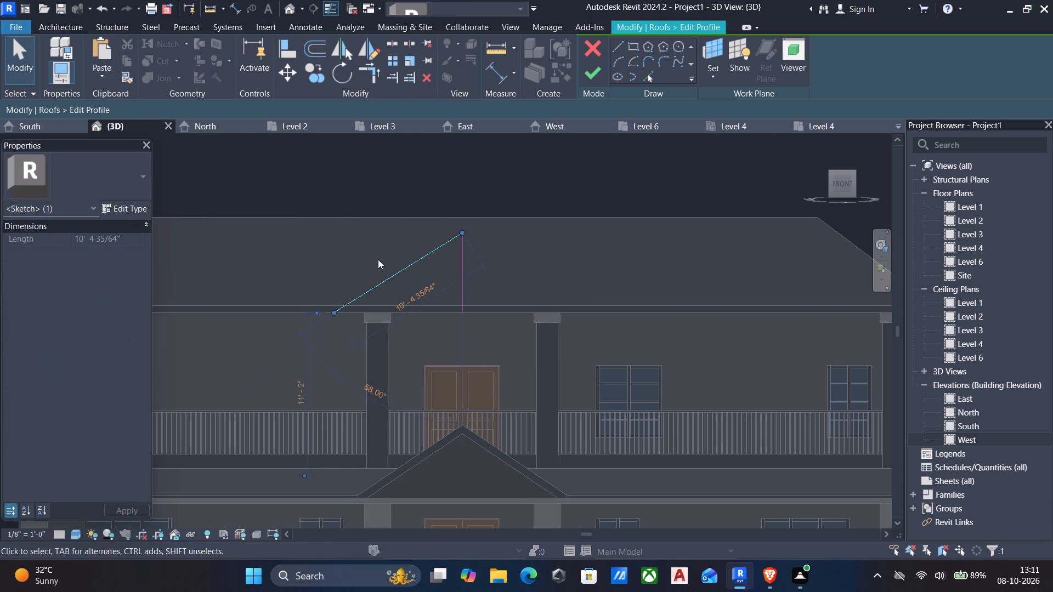
type("dm")
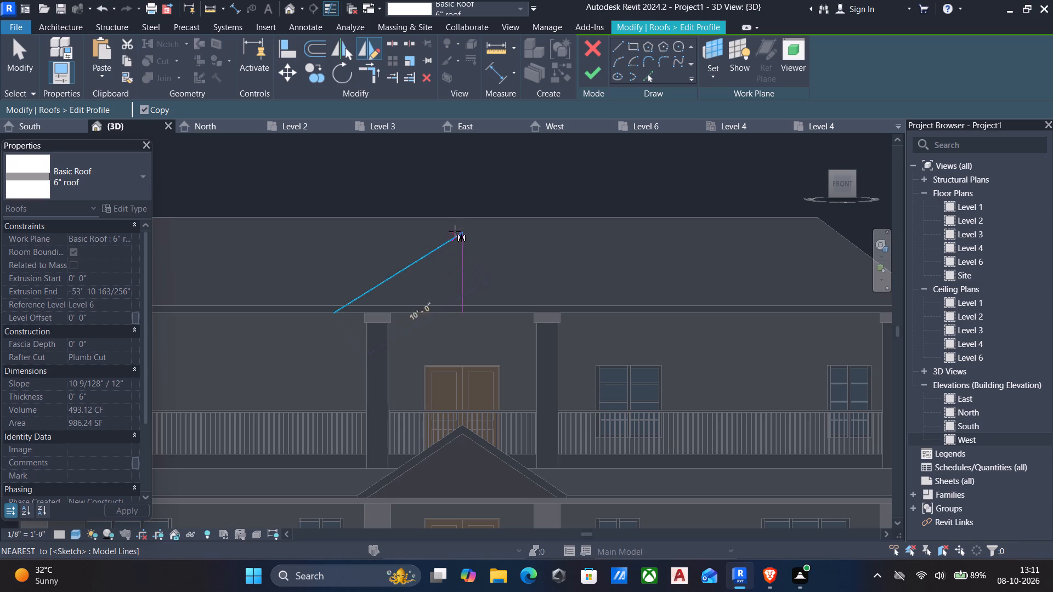
scroll(463, 237, "up", 4)
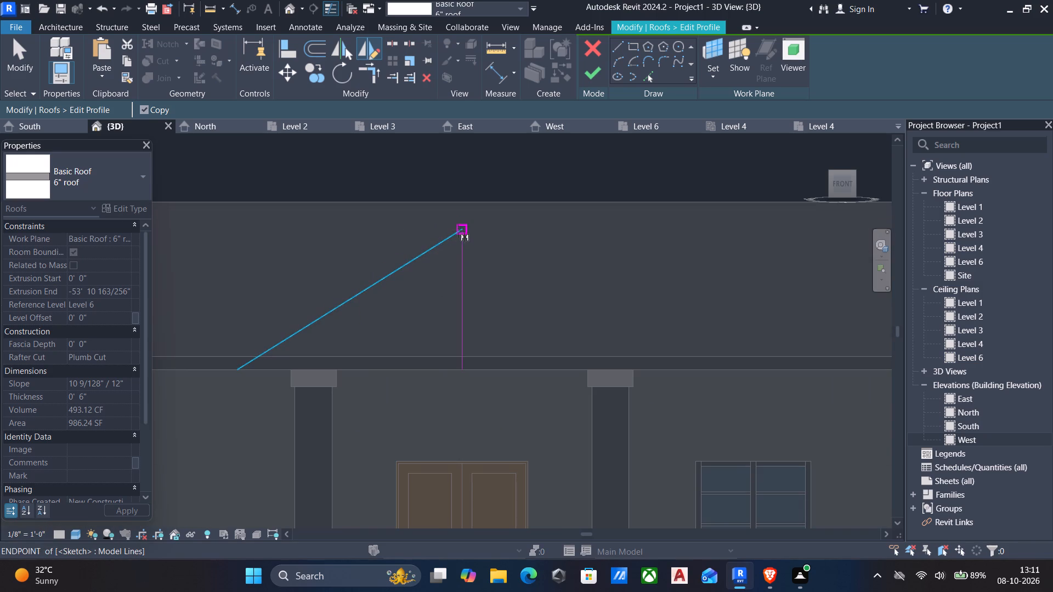
left_click(457, 230)
left_click(467, 373)
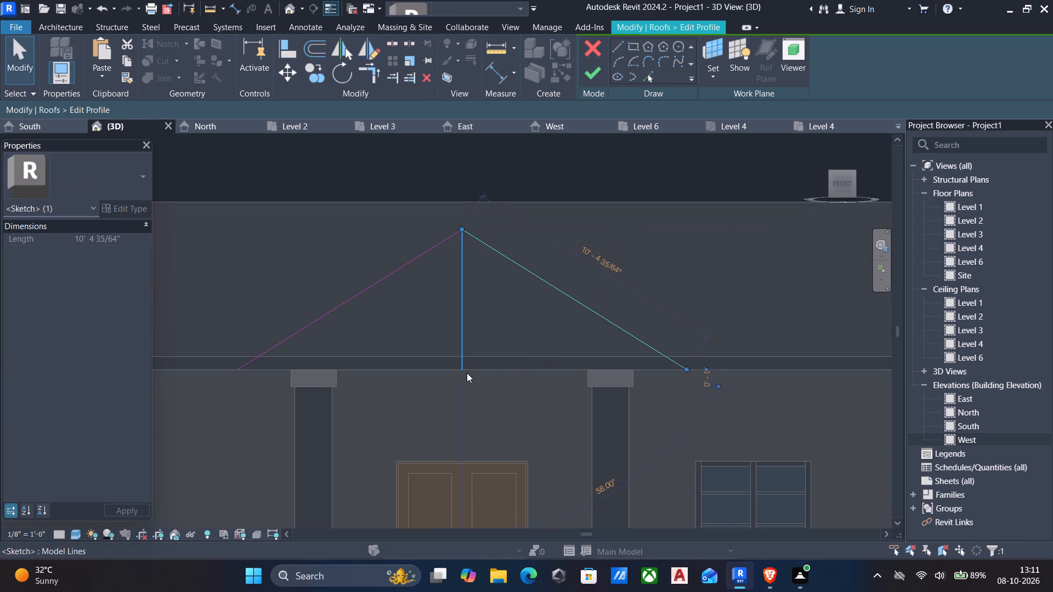
key("Escape")
key("Escape")
Delete the vertical centre line from the gable sketch and finish the roof profile.
left_click_drag(482, 332, 474, 330)
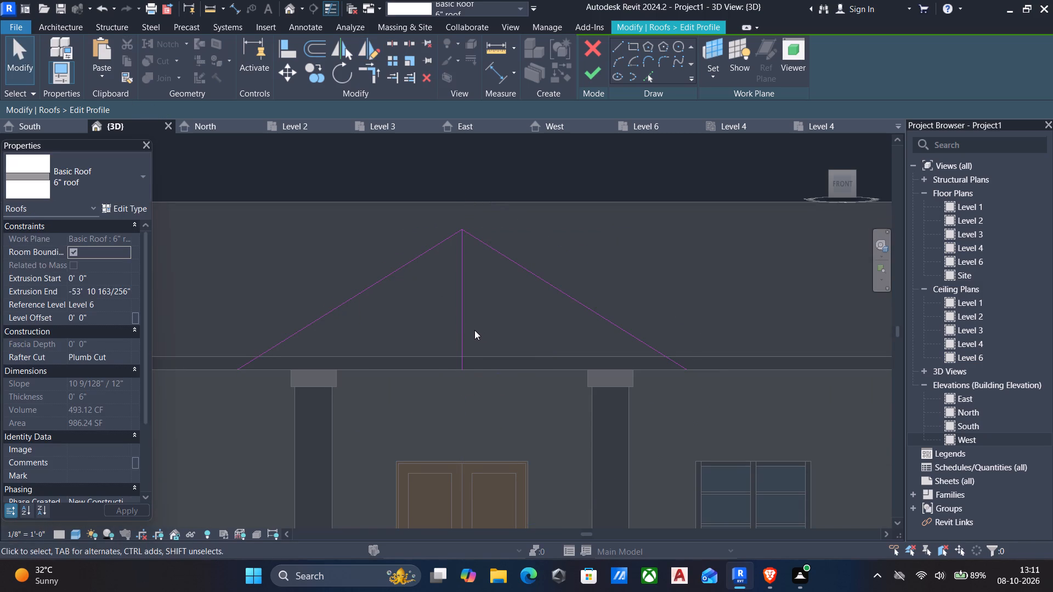
left_click_drag(474, 330, 423, 316)
key("Delete")
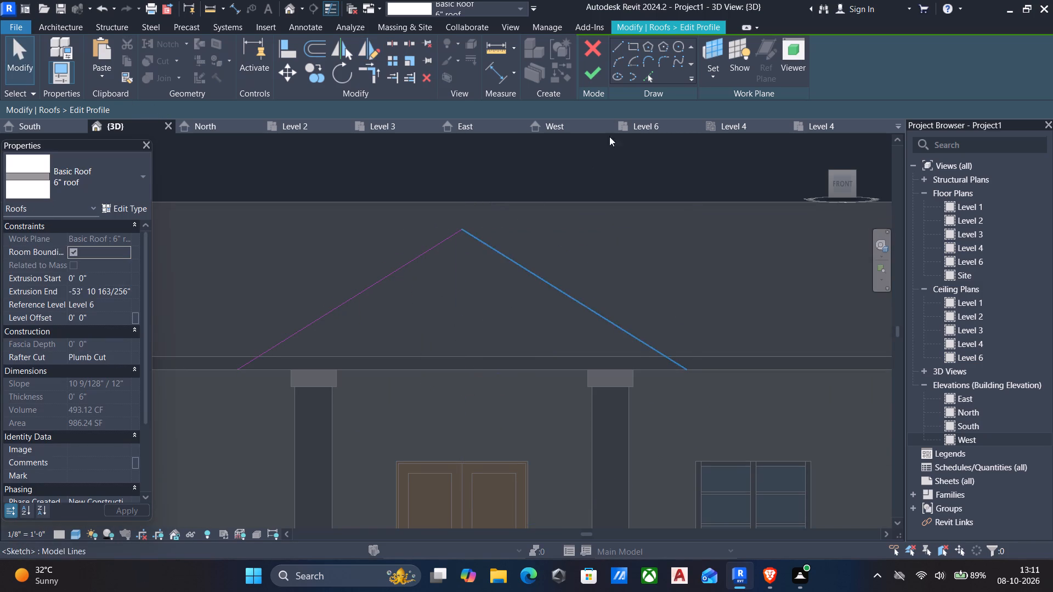
left_click(591, 77)
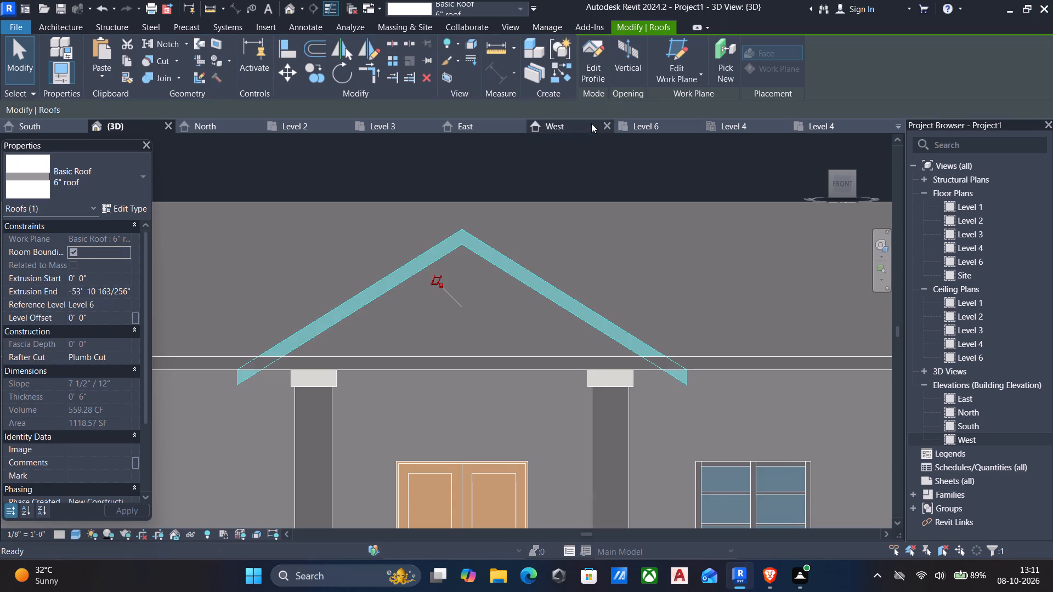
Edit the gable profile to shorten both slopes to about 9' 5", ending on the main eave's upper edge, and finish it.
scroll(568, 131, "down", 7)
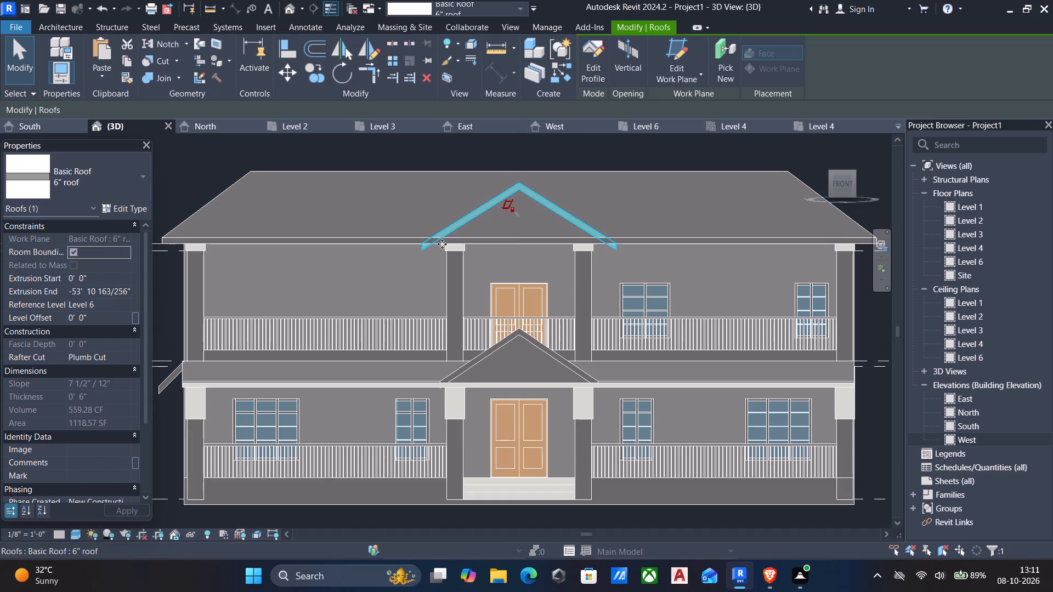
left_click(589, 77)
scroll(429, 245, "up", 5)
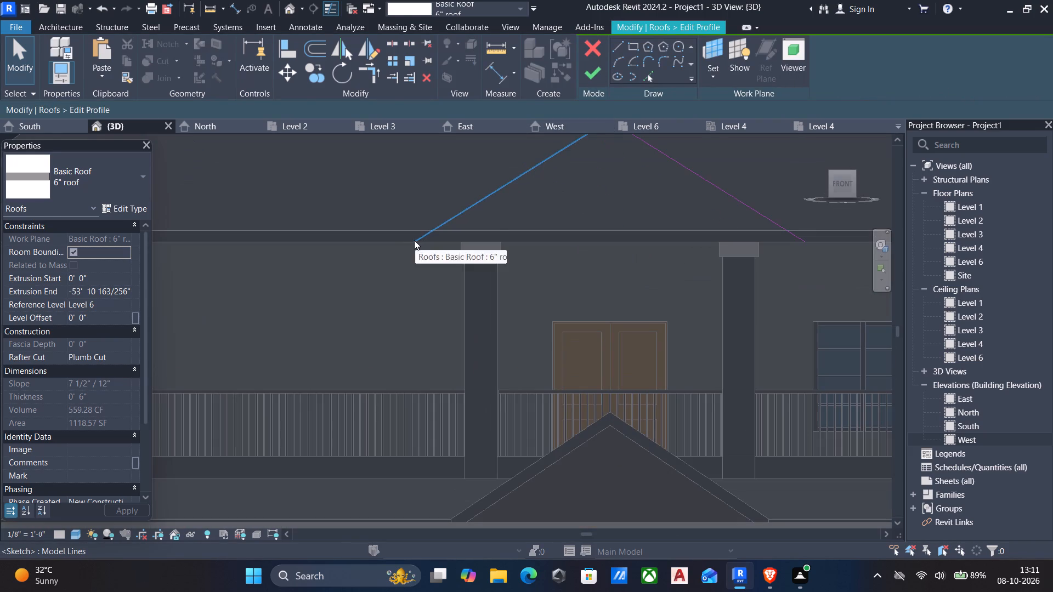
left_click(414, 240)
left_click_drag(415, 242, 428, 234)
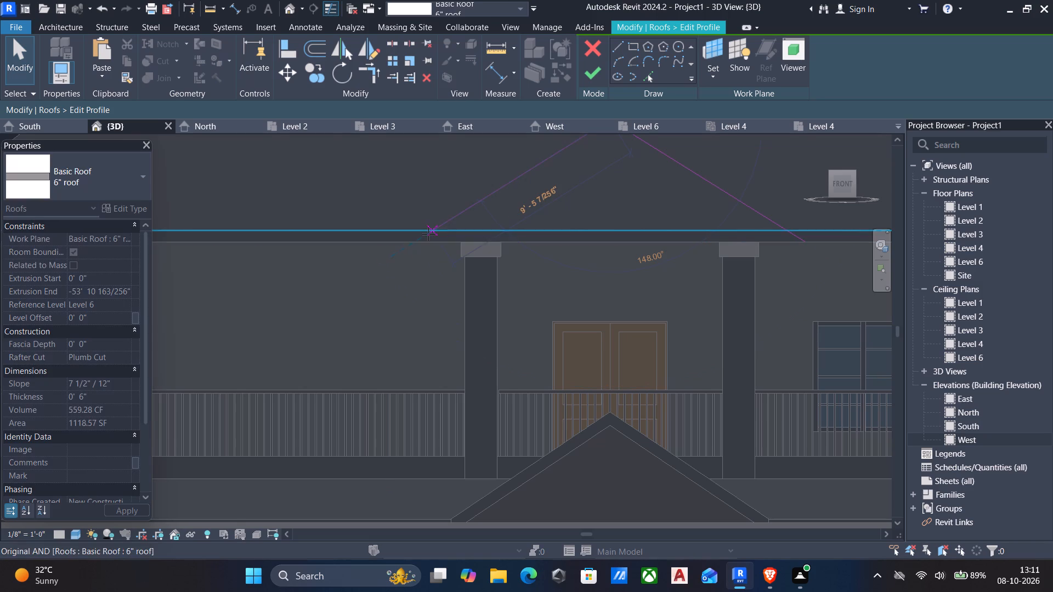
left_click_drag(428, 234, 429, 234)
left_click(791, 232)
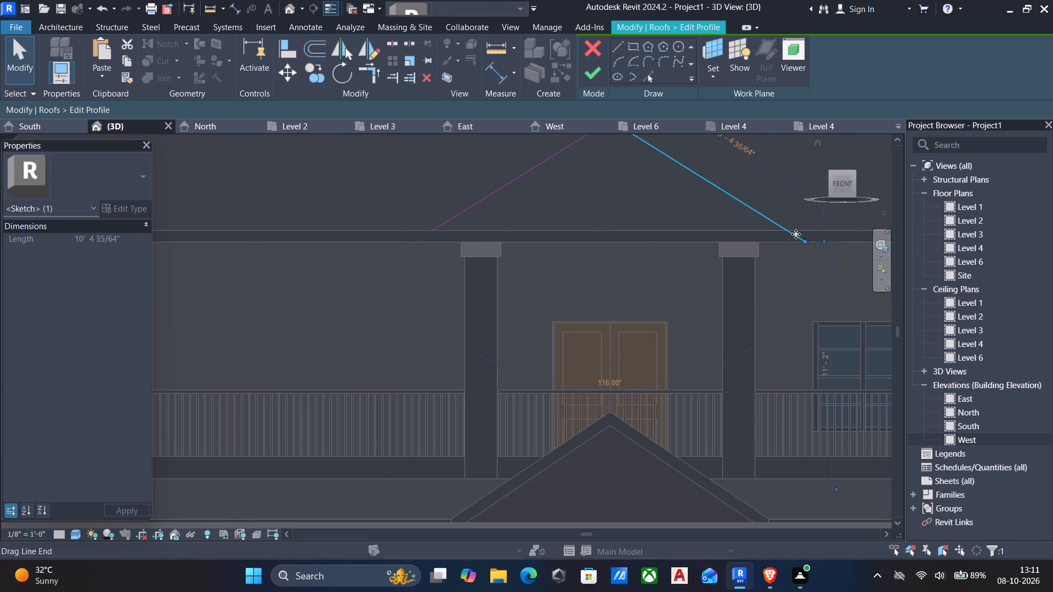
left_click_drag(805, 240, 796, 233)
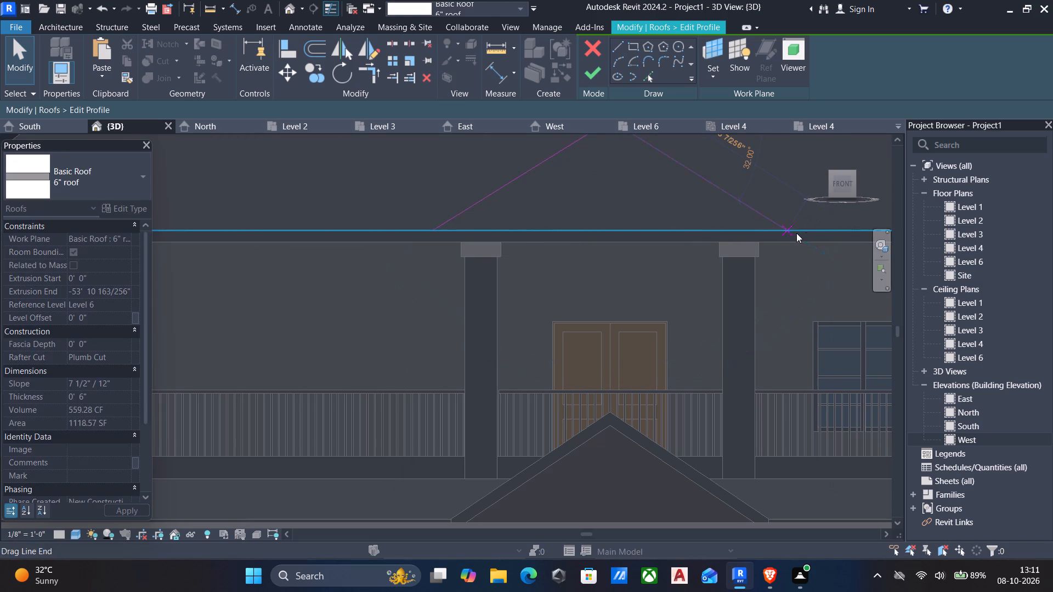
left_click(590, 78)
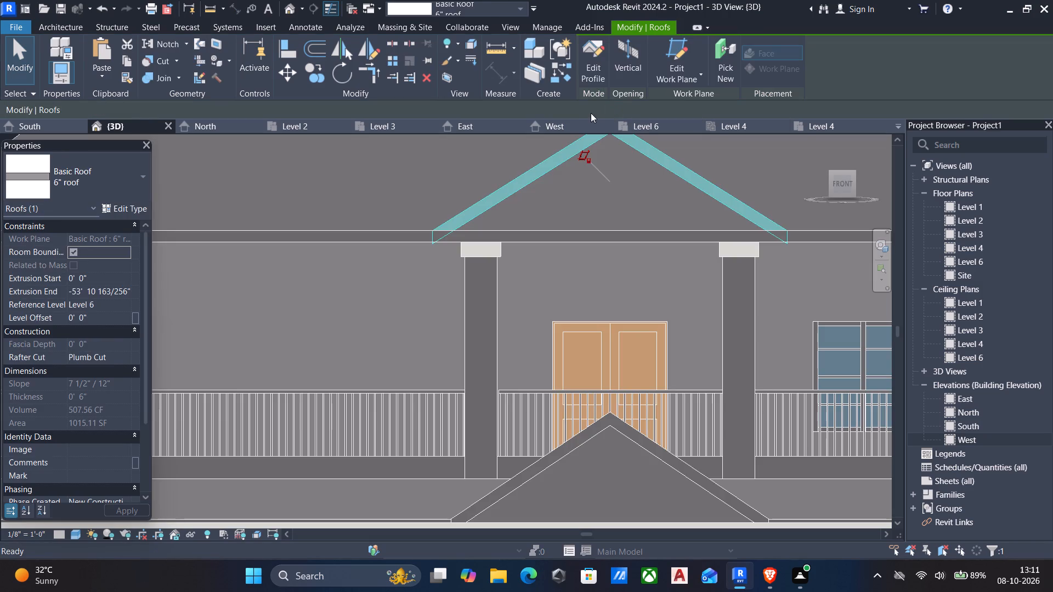
Reopen the gable roof's profile and shorten the left slope so its lower end sits slightly above the main eave.
key("Escape")
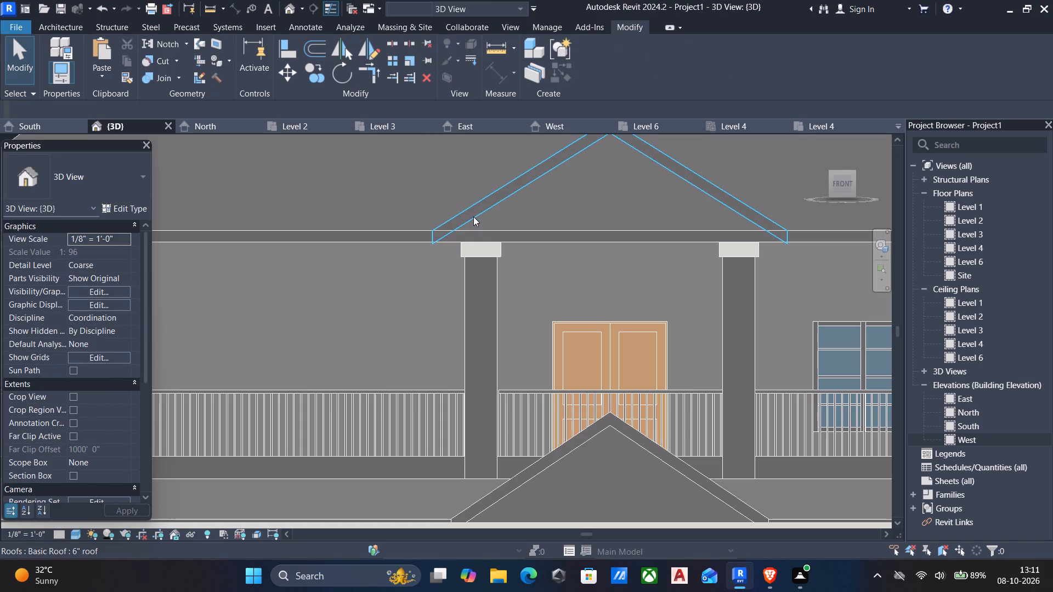
left_click(473, 217)
left_click(597, 62)
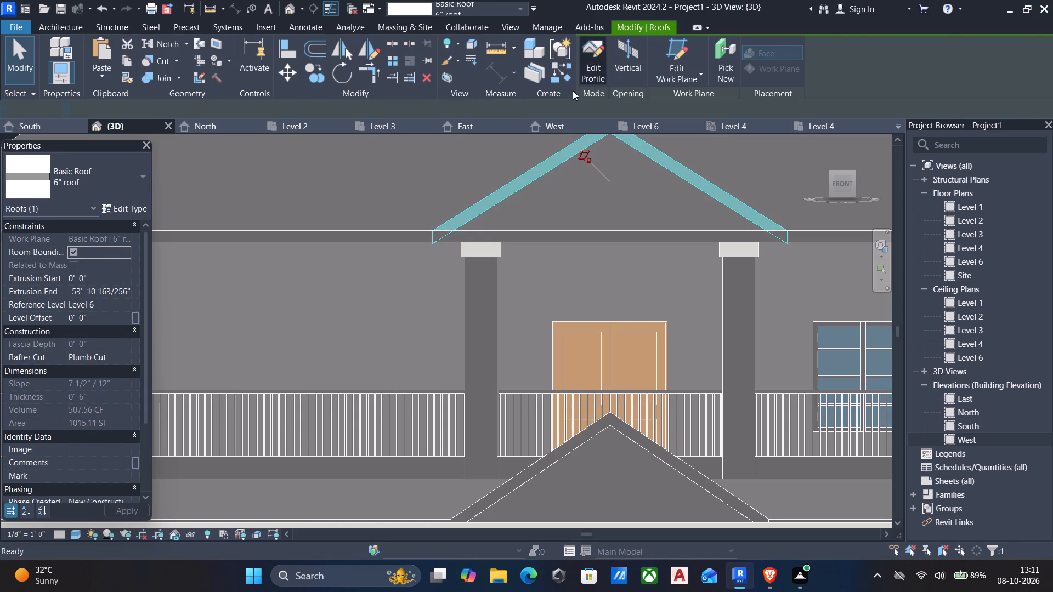
scroll(456, 206, "up", 4)
left_click(439, 231)
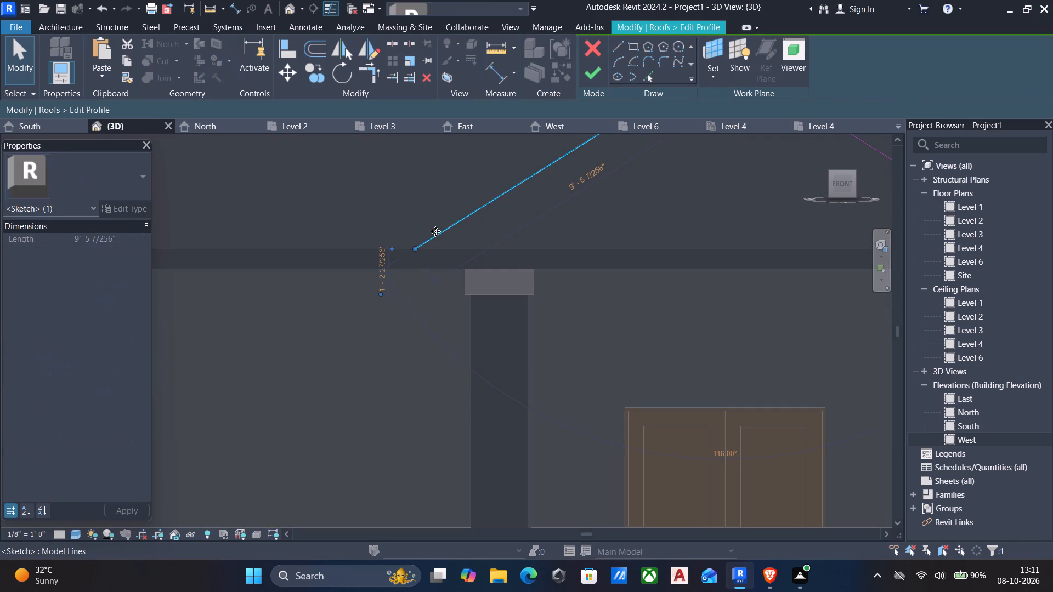
left_click_drag(412, 247, 424, 242)
key("Escape")
Shorten the right slope so its lower end sits slightly above the main eave like the left one, and finish the profile.
scroll(507, 239, "down", 6)
middle_click_drag(507, 239, 443, 243)
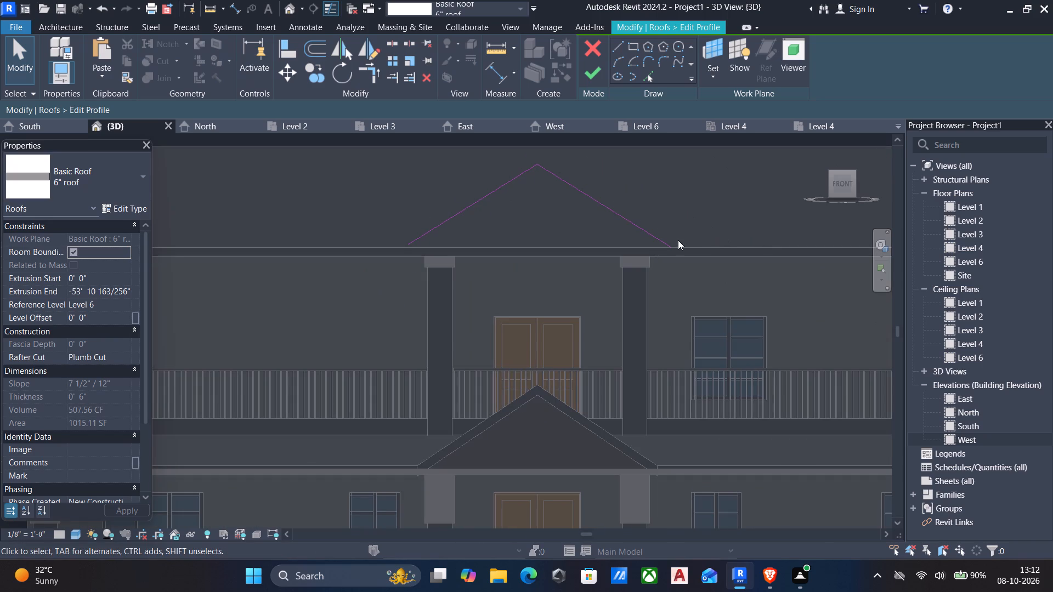
left_click(660, 242)
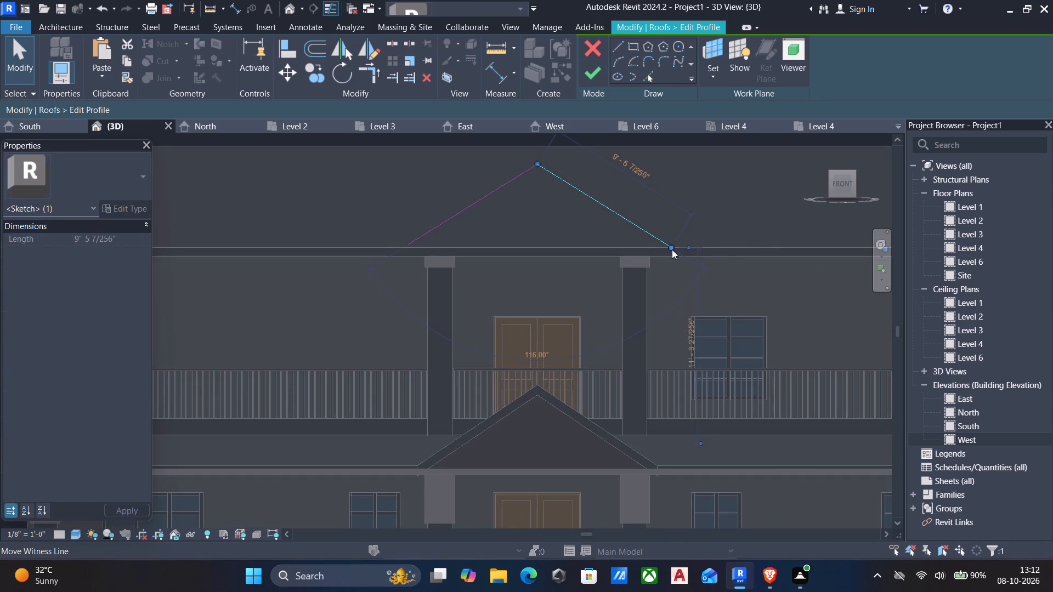
left_click_drag(670, 248, 660, 243)
key("Escape")
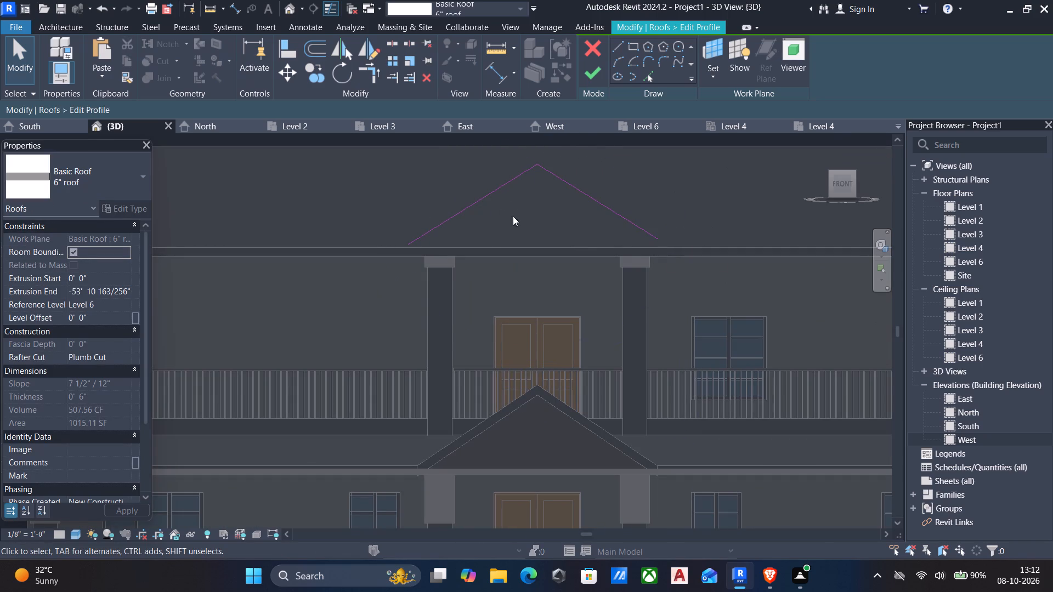
left_click(644, 234)
scroll(661, 237, "up", 4)
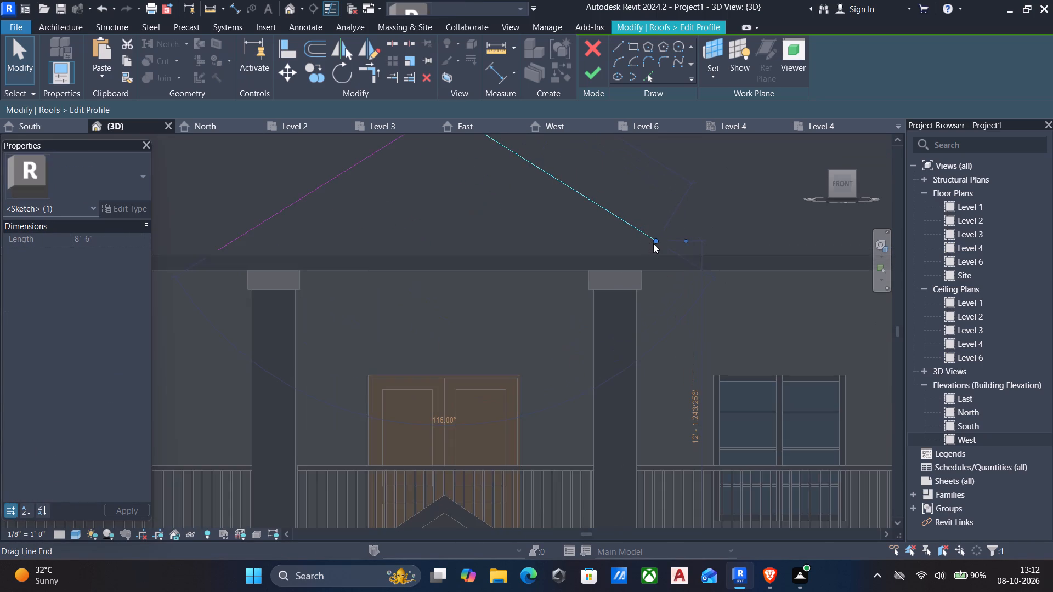
scroll(654, 242, "up", 5)
left_click_drag(655, 241, 664, 251)
left_click(591, 74)
Examine in 3D, from the front and the side, how the reshaped gable roof sits on the main roof.
scroll(588, 139, "down", 2)
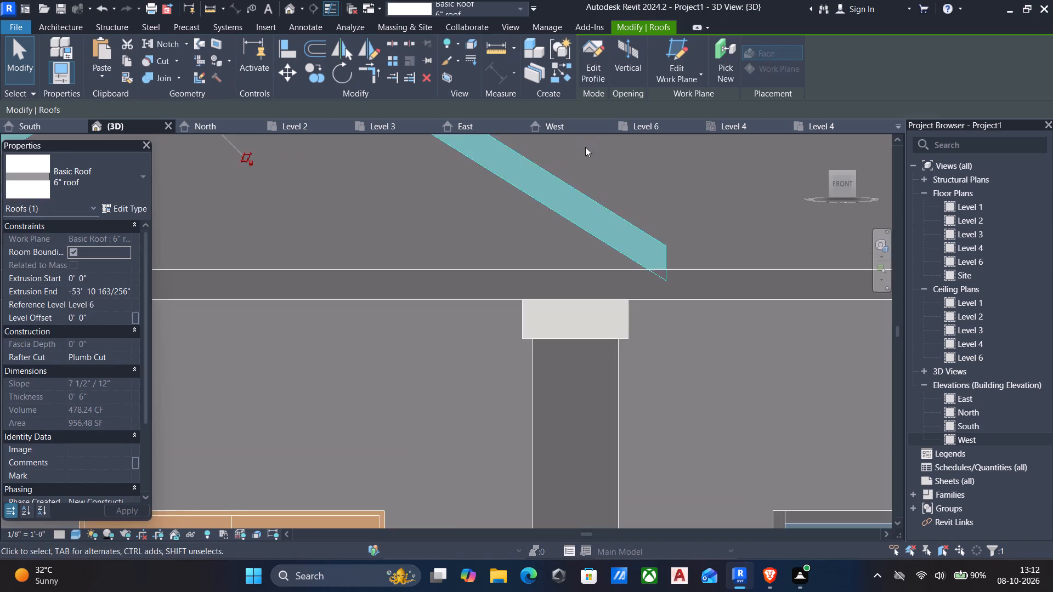
scroll(585, 147, "down", 4)
scroll(570, 199, "down", 3)
middle_click_drag(591, 253, 596, 260)
scroll(597, 261, "up", 1)
scroll(559, 134, "down", 3)
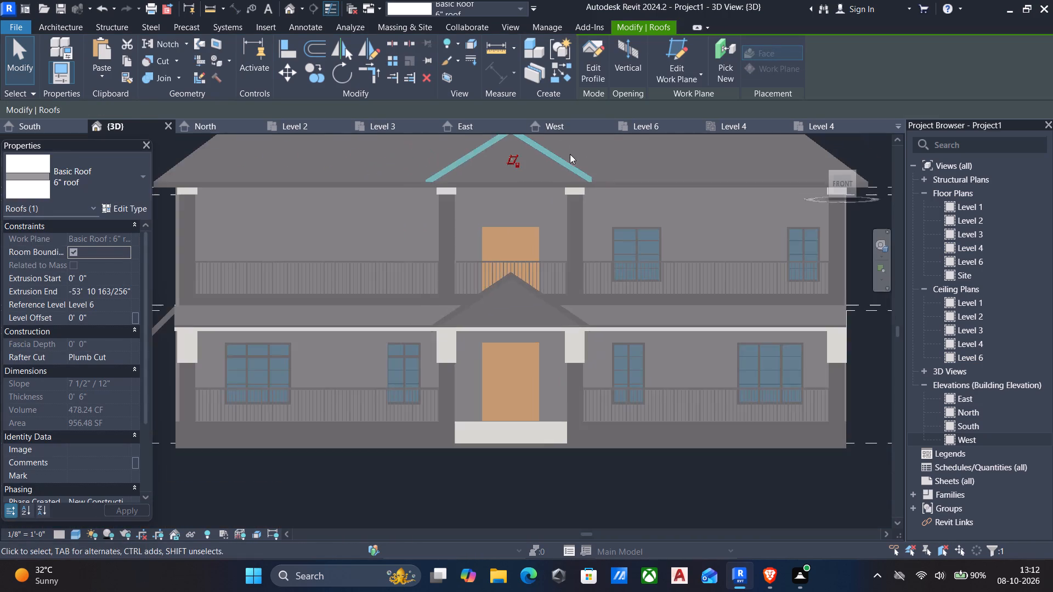
scroll(570, 154, "down", 3)
middle_click_drag(569, 162, 679, 241)
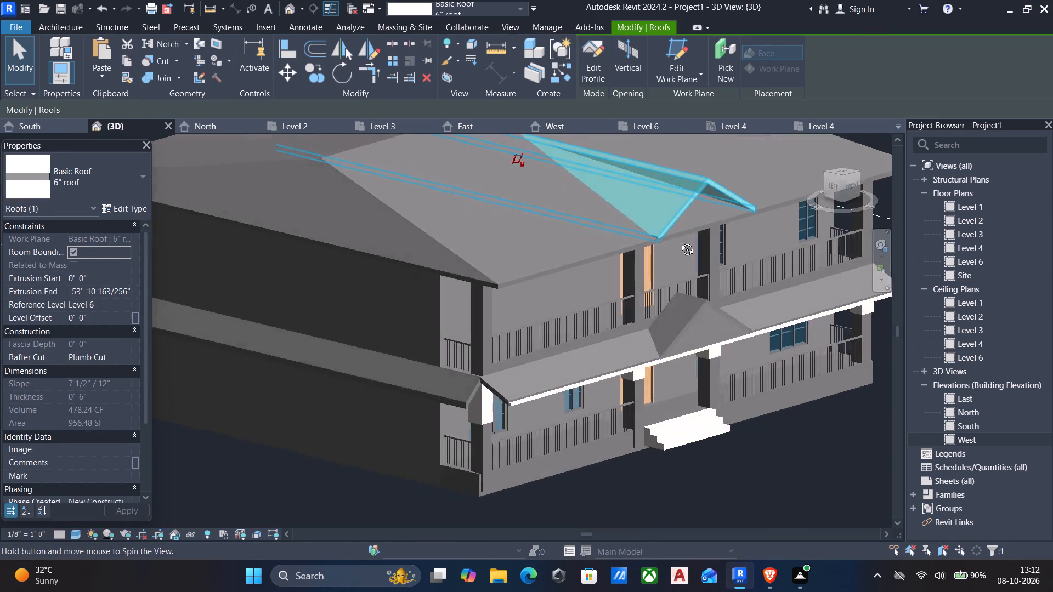
middle_click_drag(679, 241, 682, 244)
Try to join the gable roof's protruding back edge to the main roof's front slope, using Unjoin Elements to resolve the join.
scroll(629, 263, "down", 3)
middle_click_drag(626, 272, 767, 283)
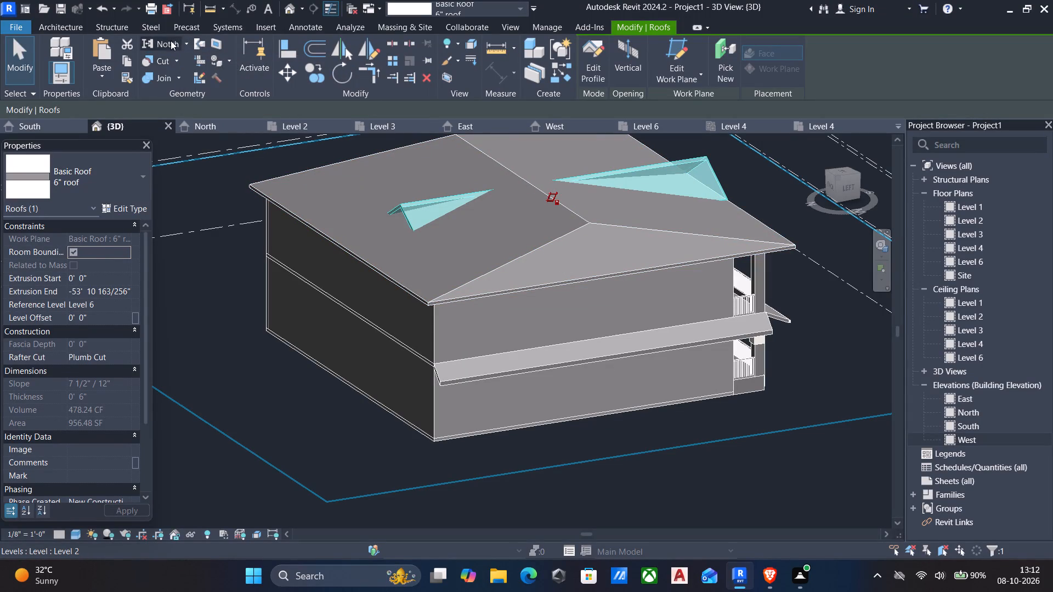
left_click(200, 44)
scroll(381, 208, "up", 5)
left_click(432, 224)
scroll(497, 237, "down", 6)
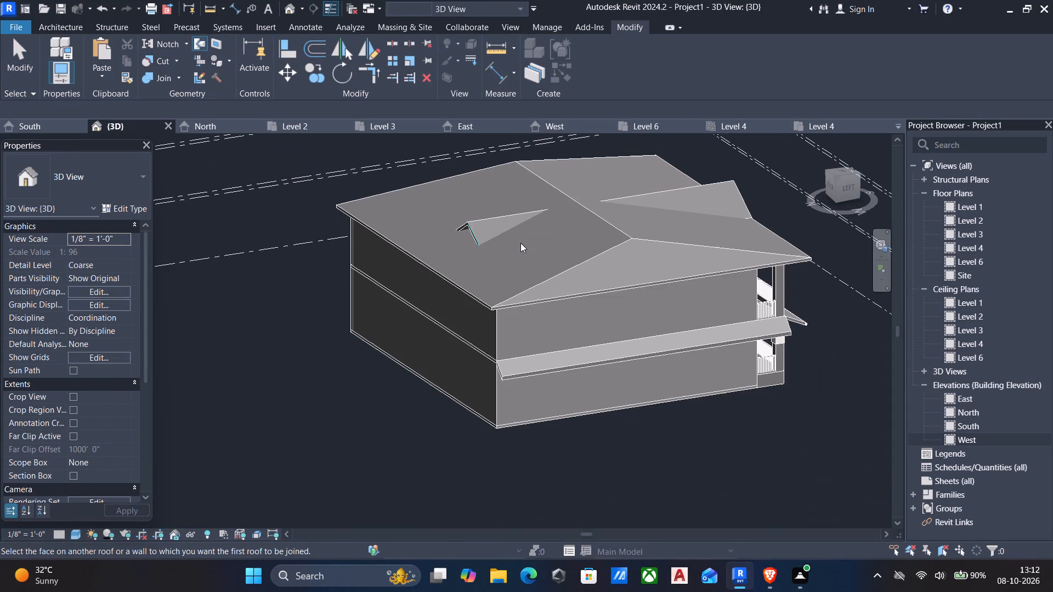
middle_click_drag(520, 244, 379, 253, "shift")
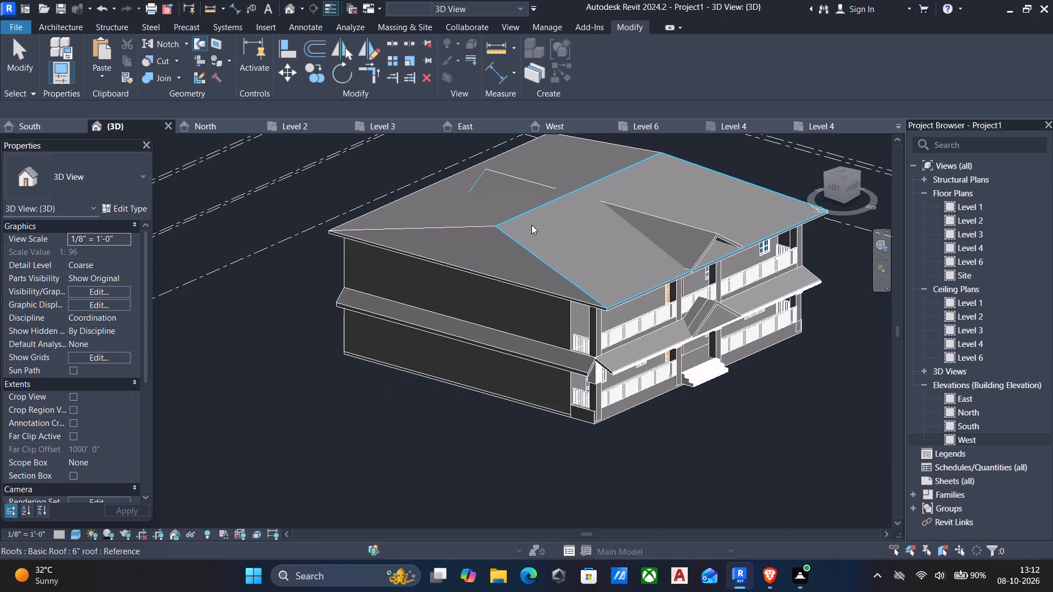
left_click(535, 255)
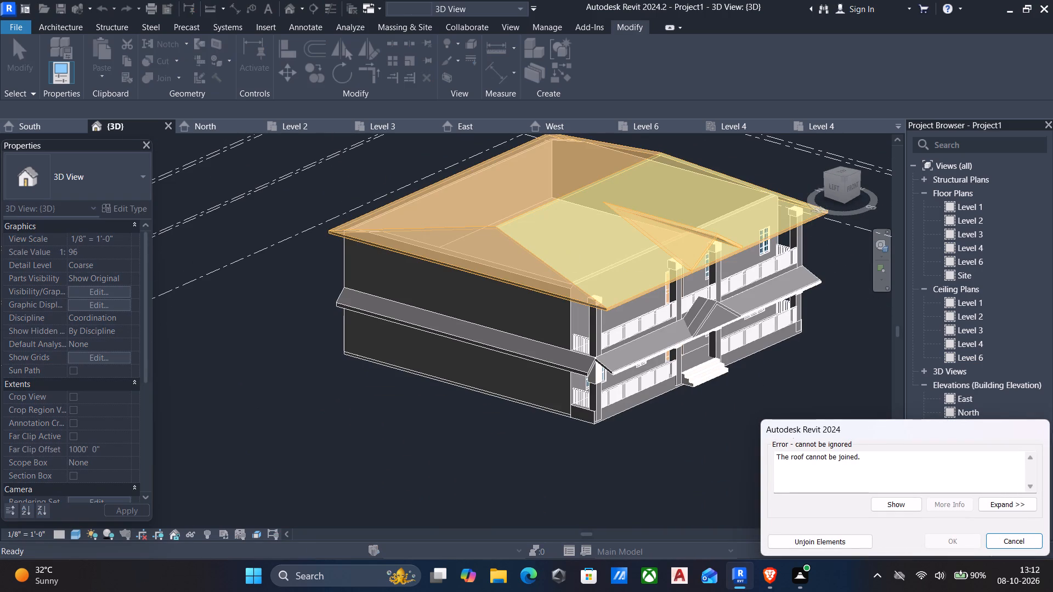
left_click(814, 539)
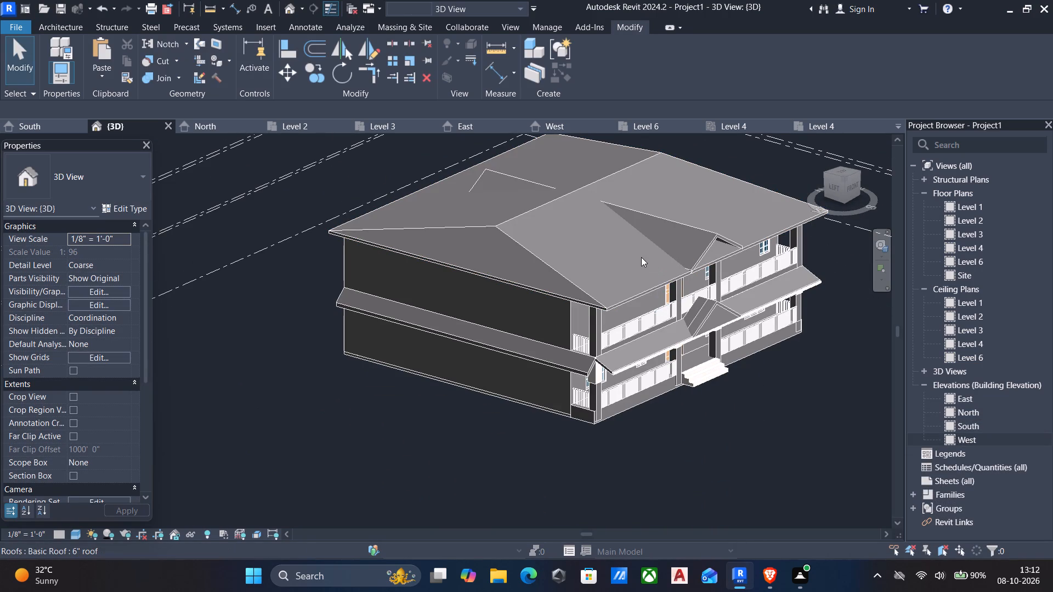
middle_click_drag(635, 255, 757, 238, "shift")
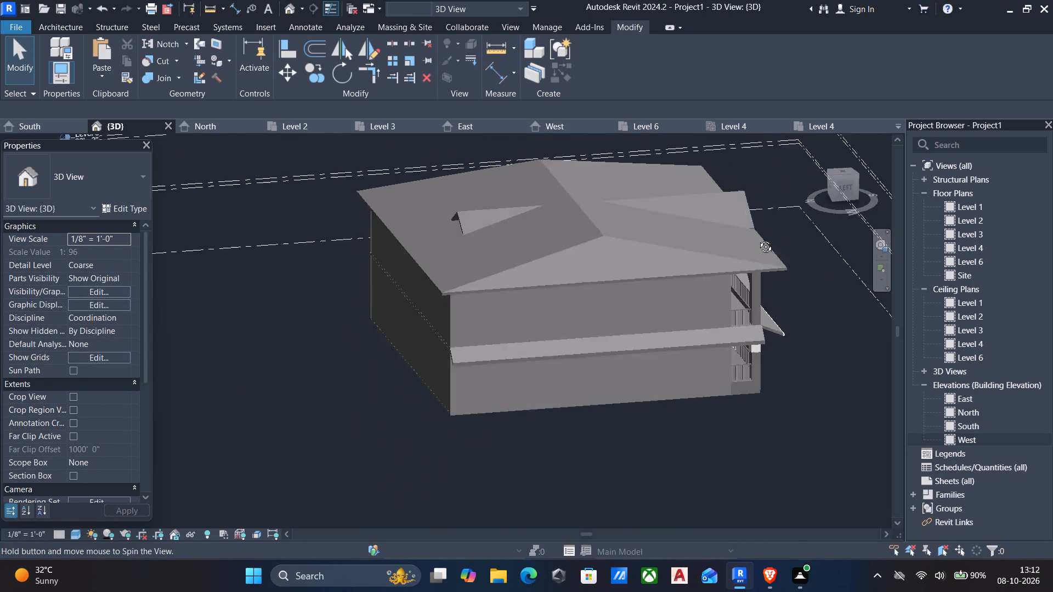
Pull the gable roof's protruding back end forward so it ends inside the main roof.
middle_click_drag(757, 238, 586, 219, "shift")
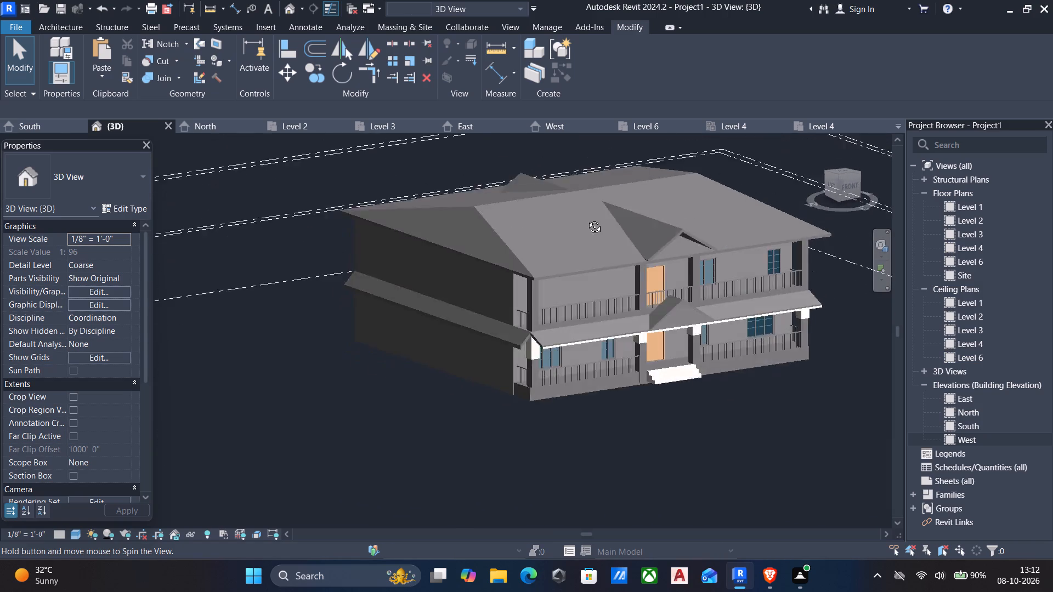
middle_click_drag(586, 219, 546, 220, "shift")
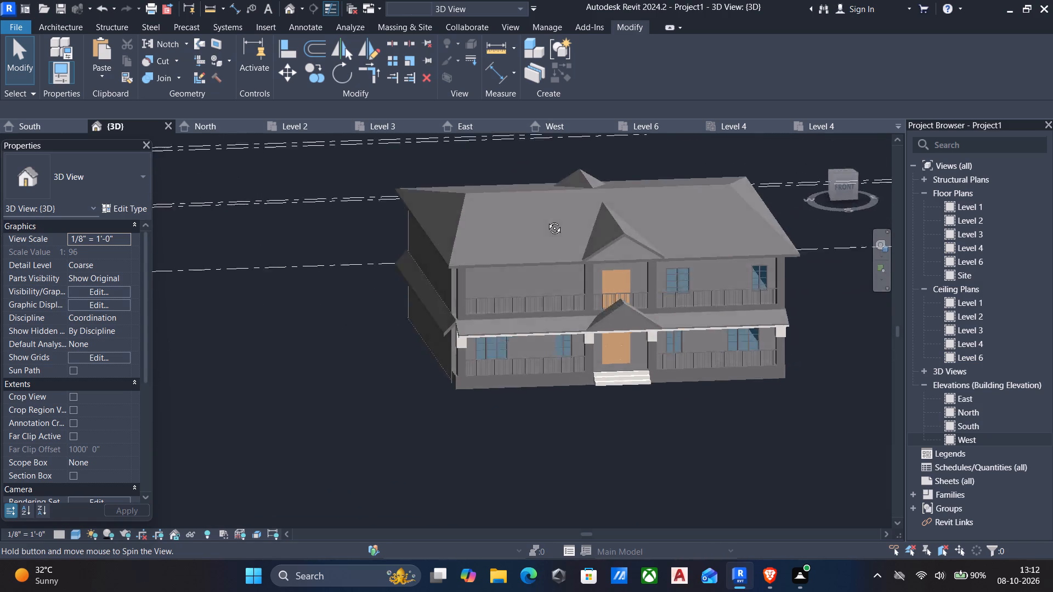
middle_click_drag(546, 220, 739, 222, "shift")
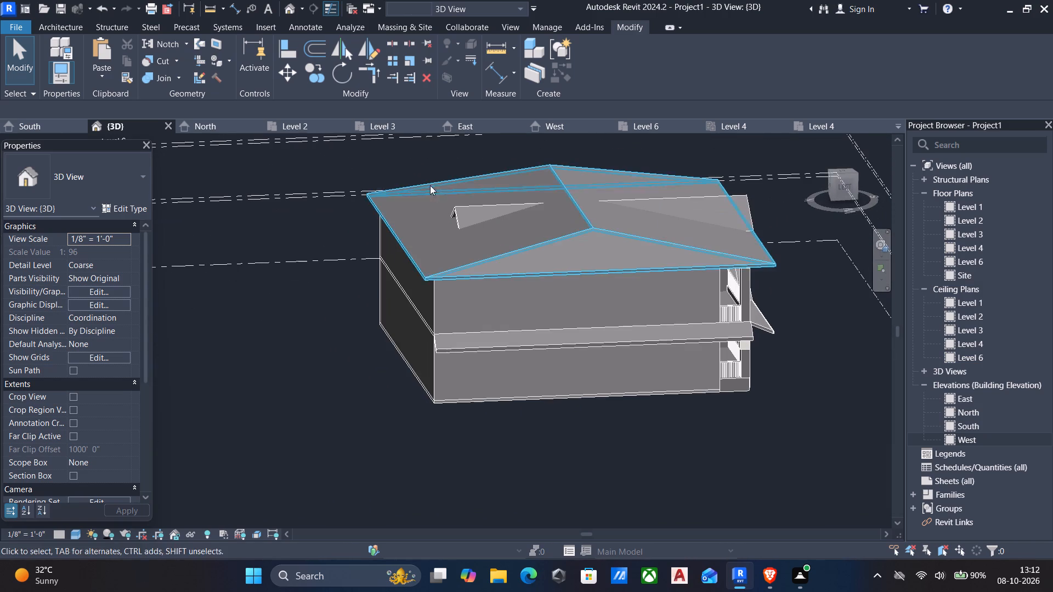
left_click(460, 213)
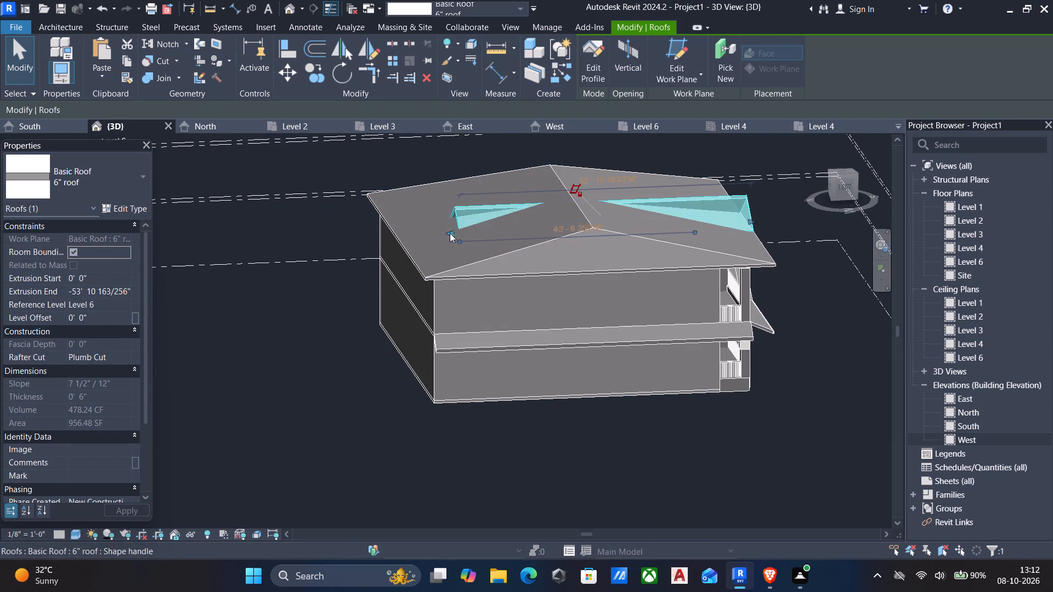
left_click_drag(450, 233, 596, 220)
scroll(599, 228, "down", 2)
middle_click_drag(597, 230, 396, 170, "shift")
scroll(689, 249, "up", 5)
key("Escape")
Examine the shortened gable roof in 3D from the front and the side, comparing it with the lower porch gable.
middle_click_drag(736, 266, 692, 230)
scroll(704, 238, "down", 1)
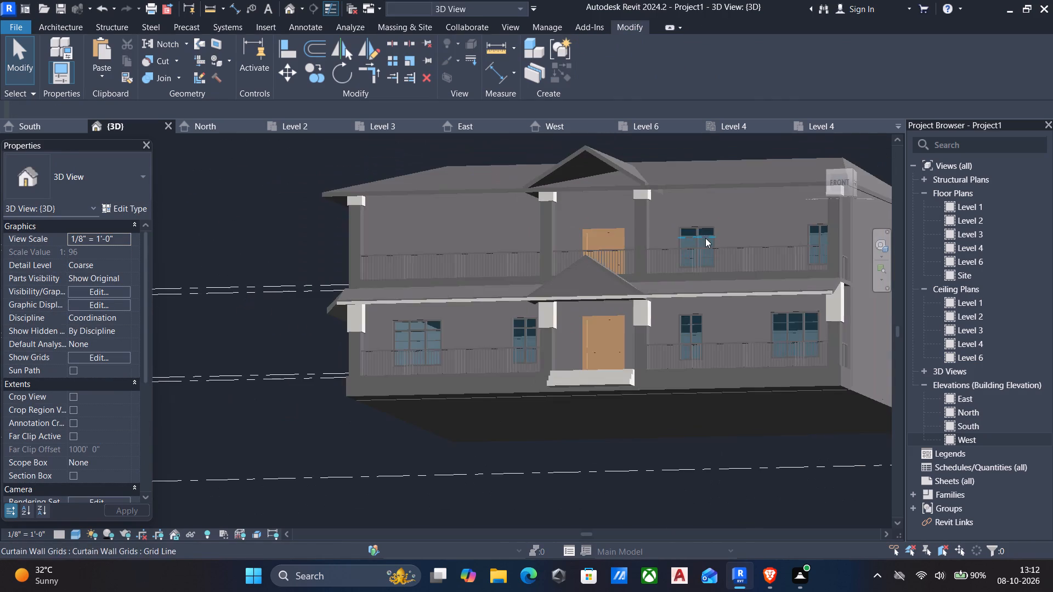
left_click(833, 186)
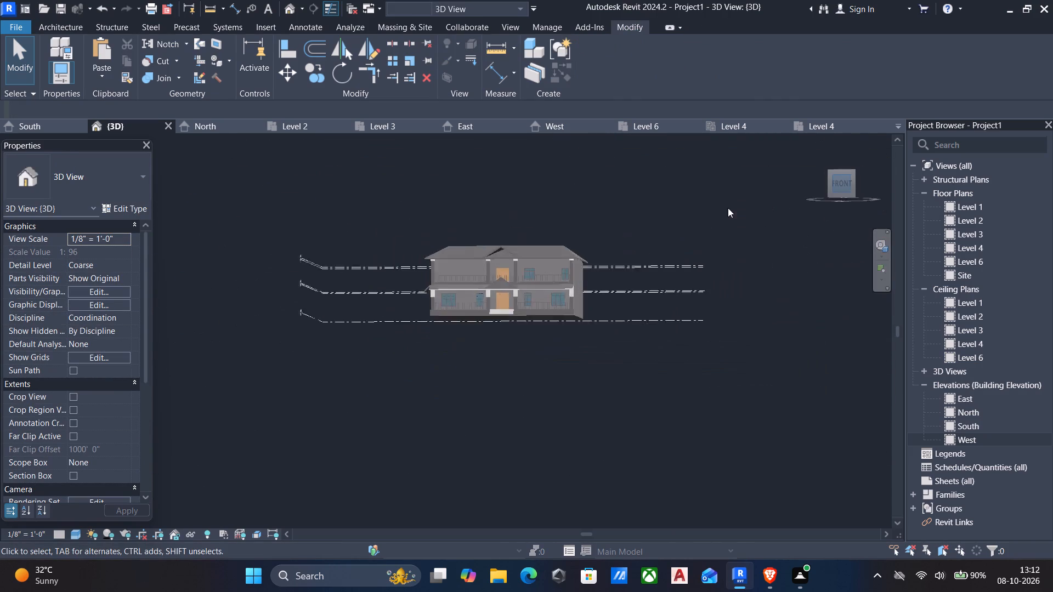
scroll(479, 322, "up", 6)
scroll(411, 315, "up", 6)
middle_click_drag(422, 315, 450, 314)
scroll(456, 308, "up", 6)
key("Escape")
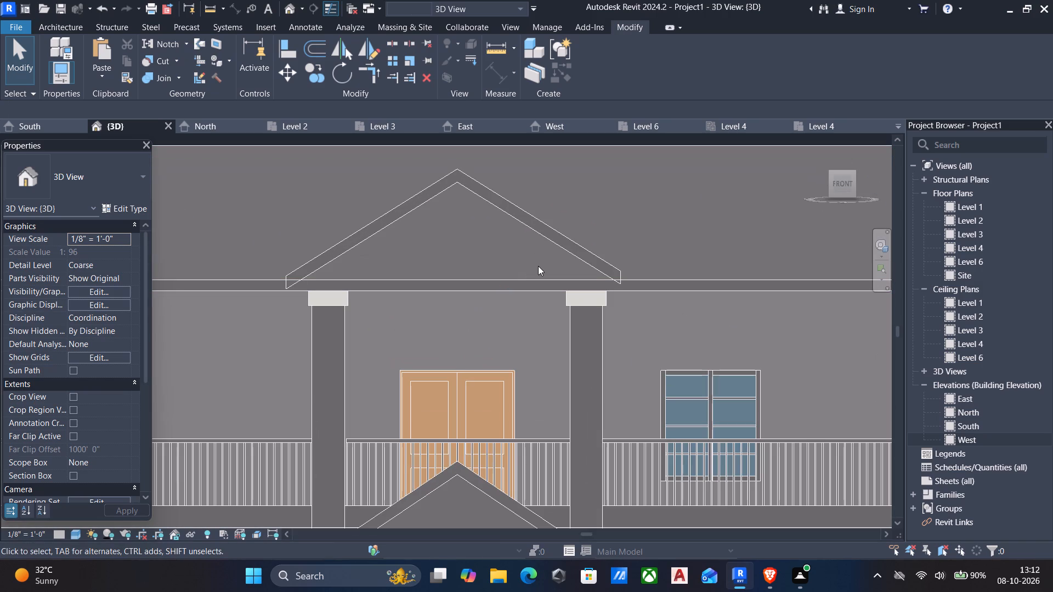
scroll(489, 267, "down", 9)
middle_click_drag(488, 268, 472, 271, "shift")
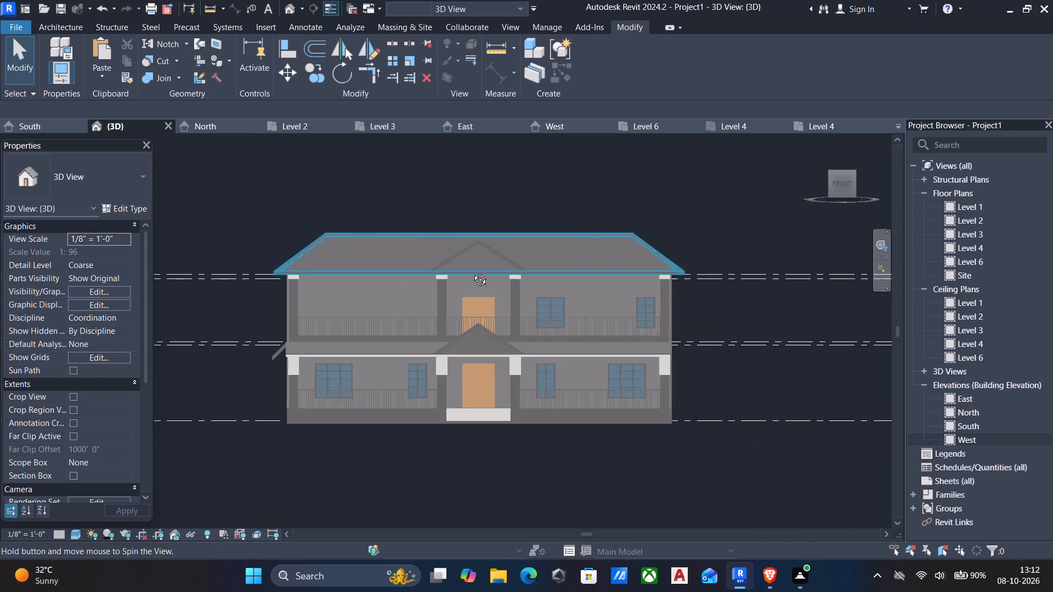
middle_click_drag(472, 271, 394, 305, "shift")
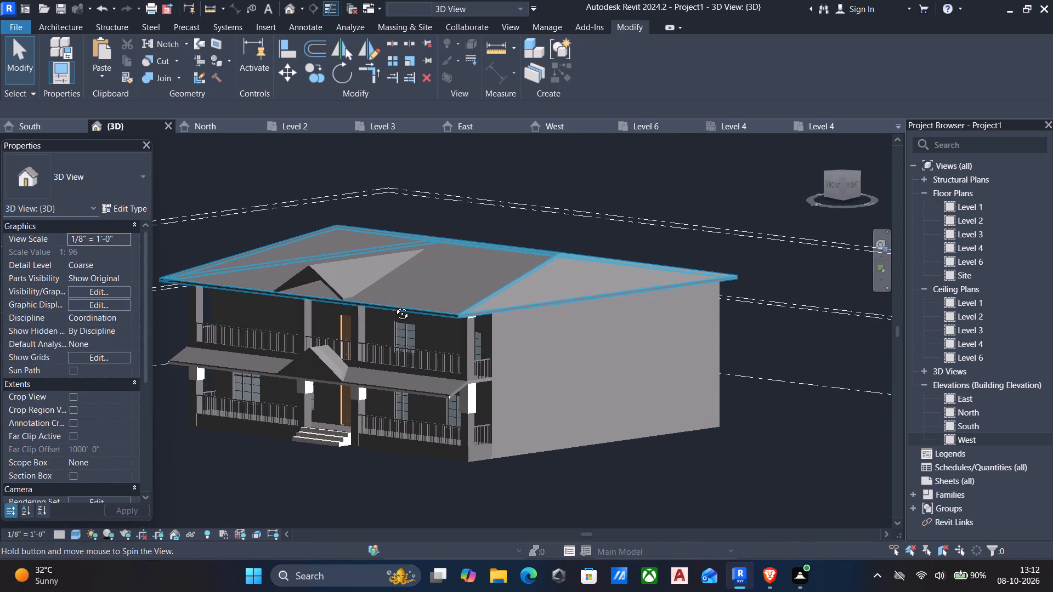
middle_click_drag(394, 305, 466, 282, "shift")
scroll(467, 274, "up", 4)
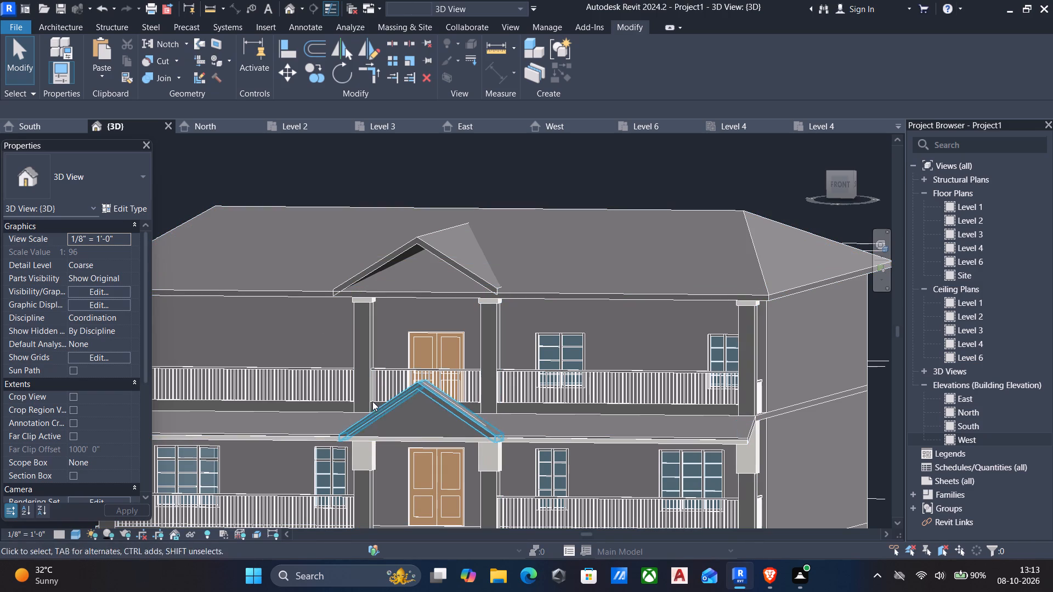
Open the in-place model of the columns and lower trim for editing and start an extrusion on the upper gable roof's front face.
left_click(375, 320)
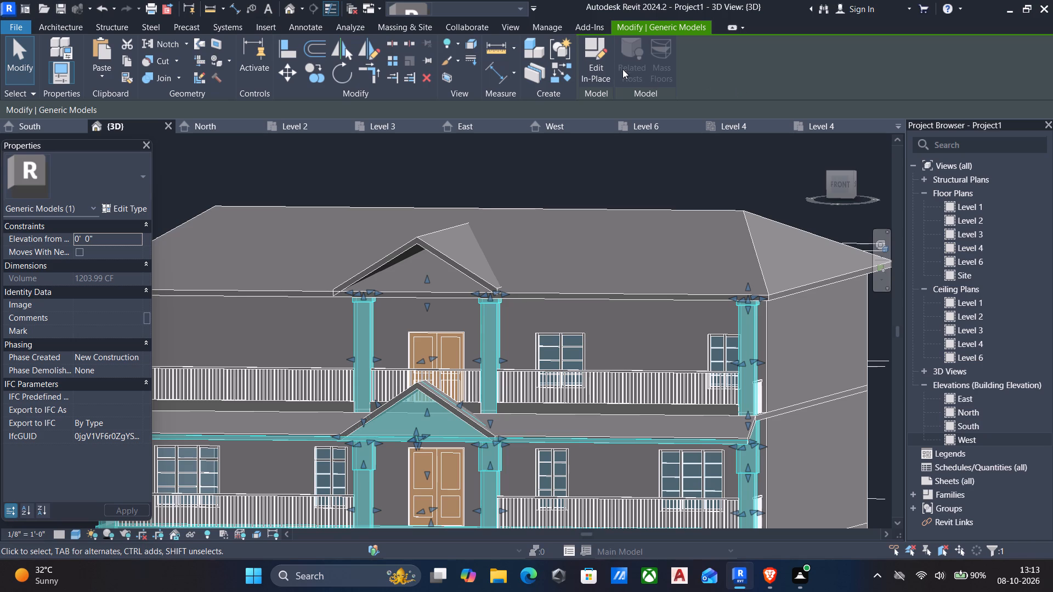
left_click(596, 71)
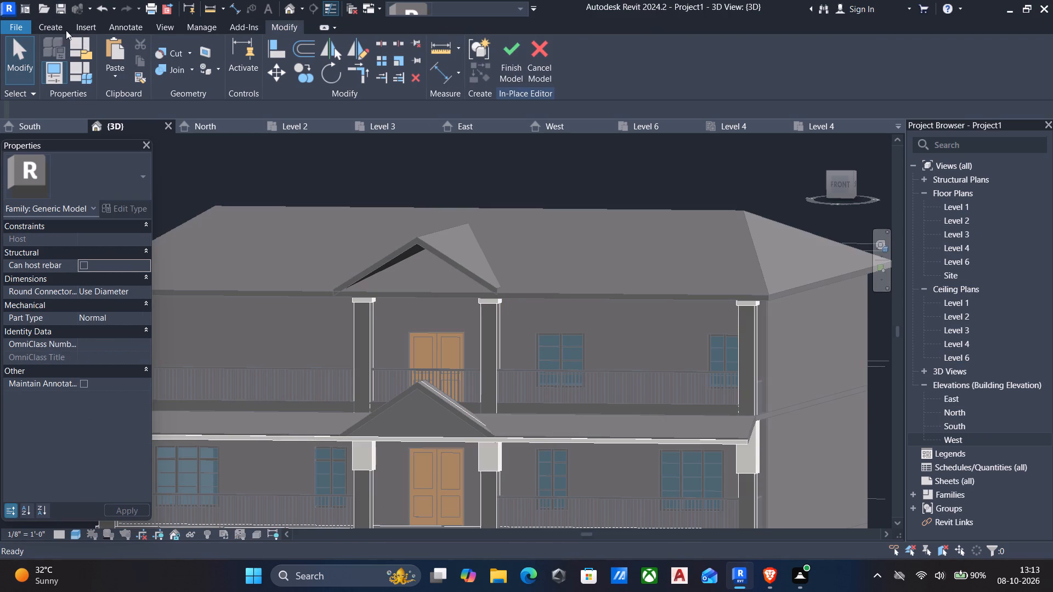
left_click(53, 25)
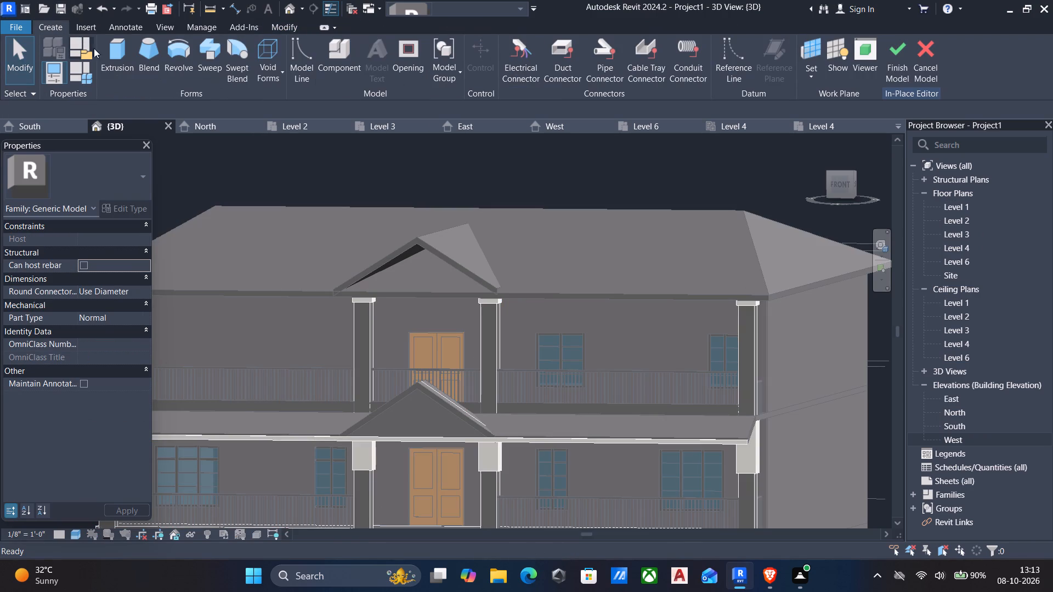
left_click(117, 48)
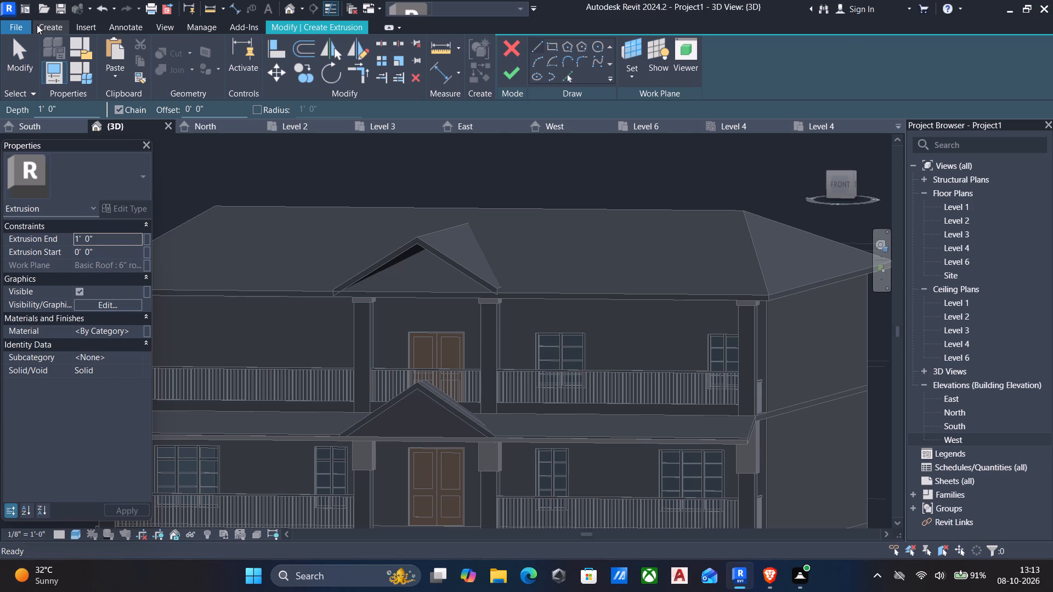
left_click(62, 25)
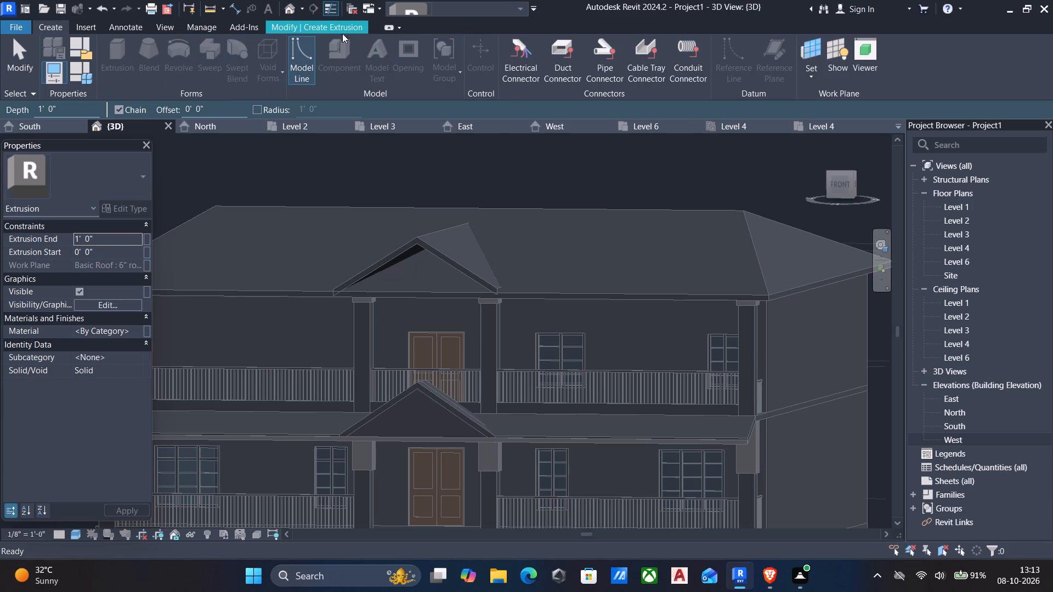
left_click(333, 33)
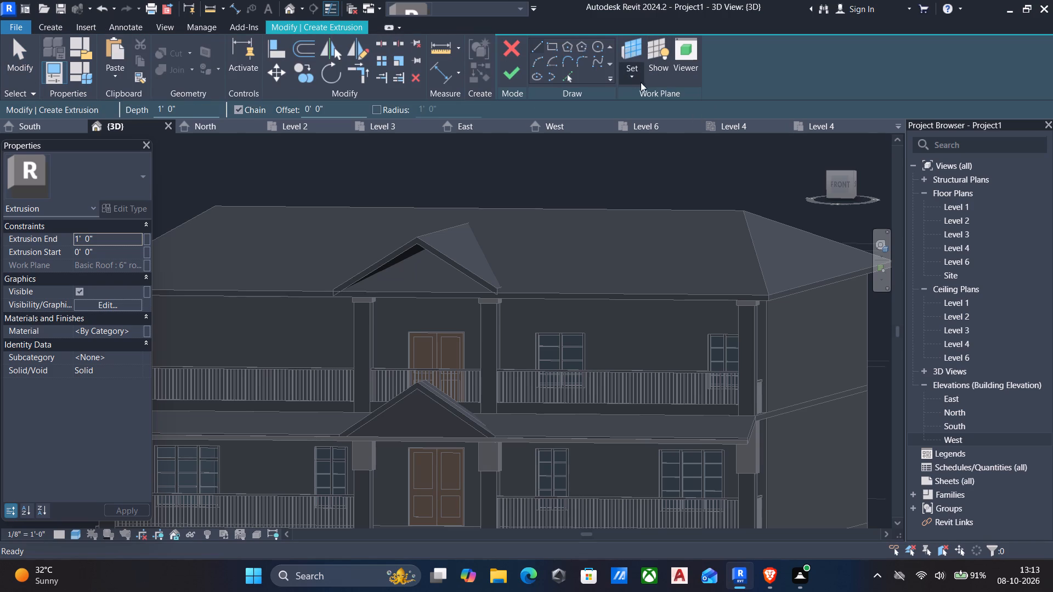
left_click(627, 81)
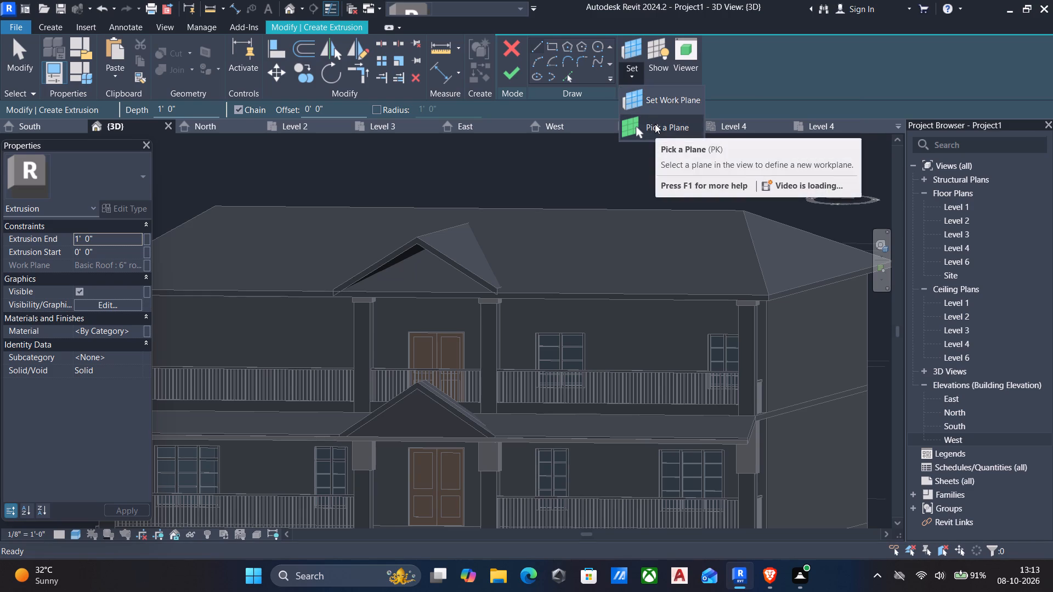
left_click(655, 124)
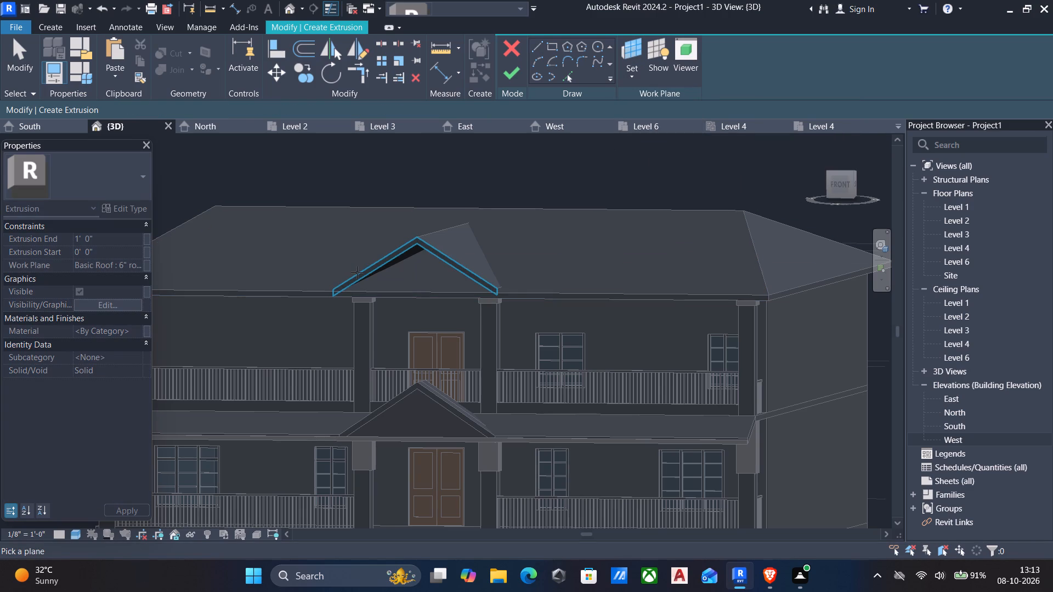
left_click(357, 272)
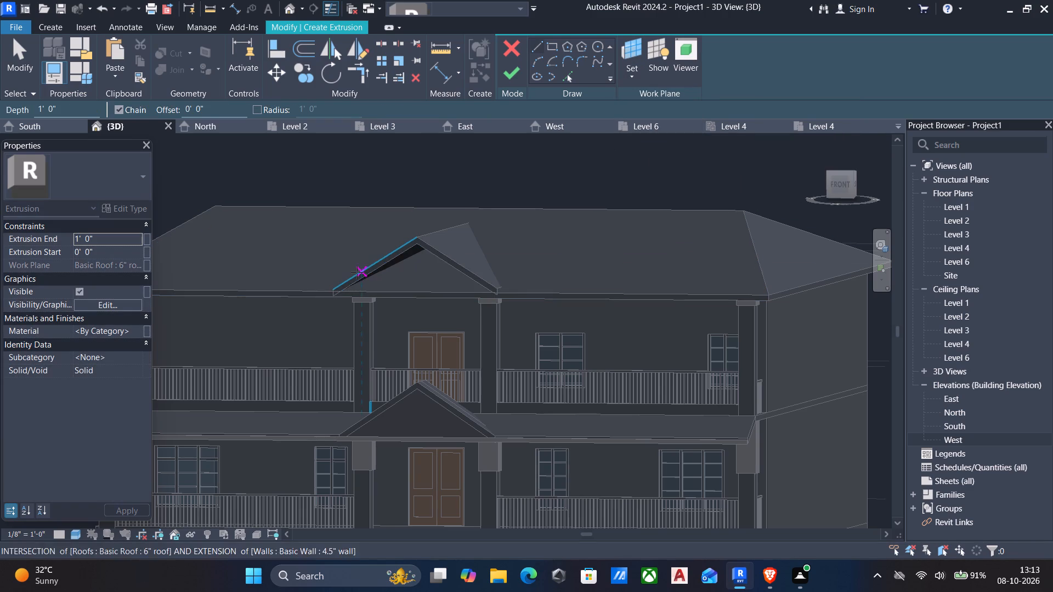
Trace the right half of the gable roof's front face with picked lines: upper edge, lower edge and short vertical end.
left_click(567, 77)
scroll(445, 251, "up", 2)
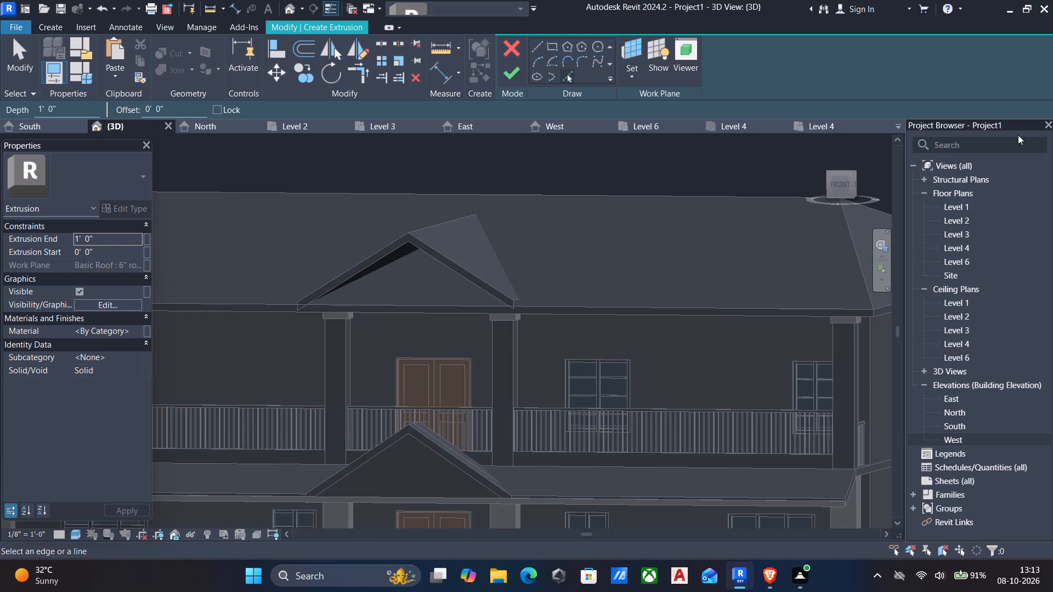
left_click(835, 181)
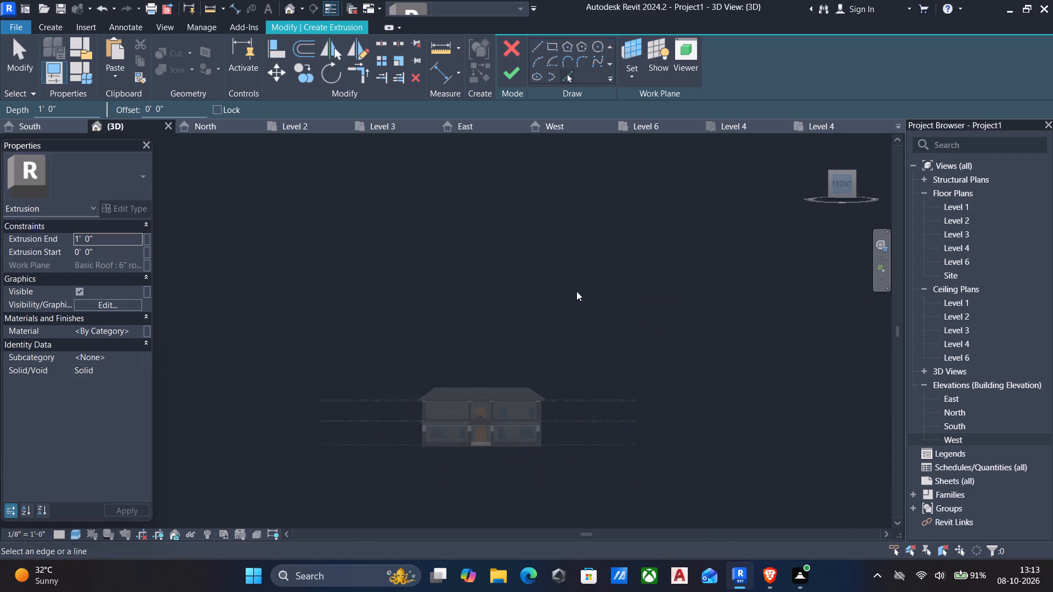
scroll(443, 365, "up", 6)
scroll(472, 265, "up", 10)
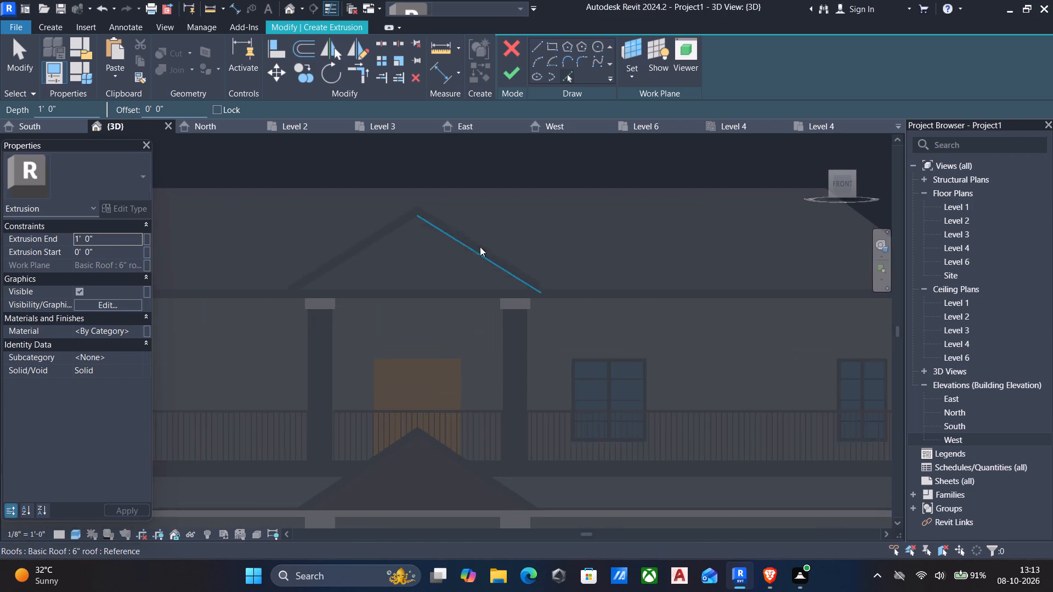
scroll(484, 252, "up", 4)
left_click(486, 246)
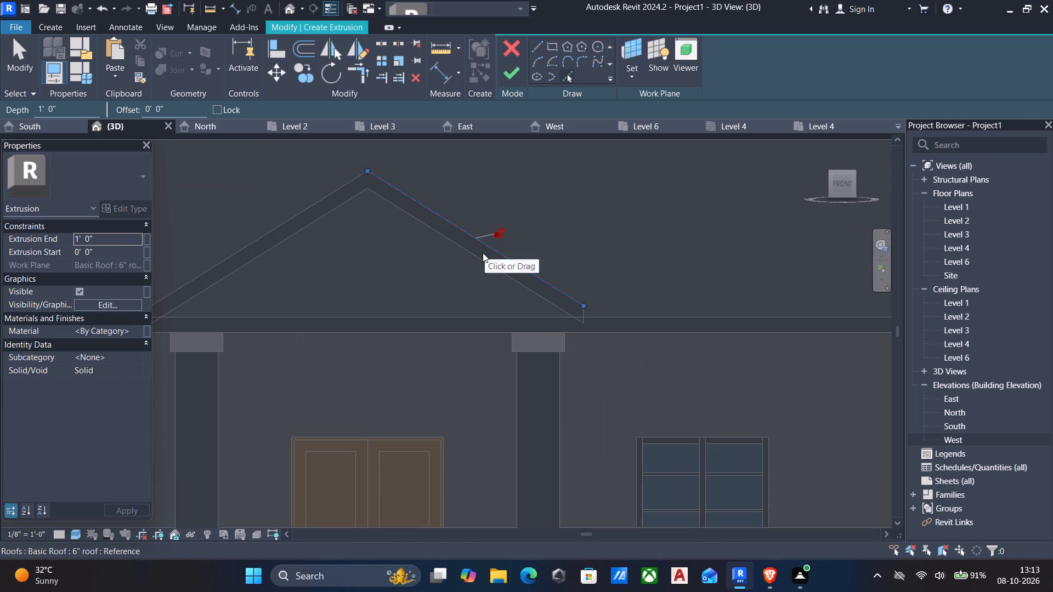
left_click(481, 257)
scroll(585, 307, "up", 5)
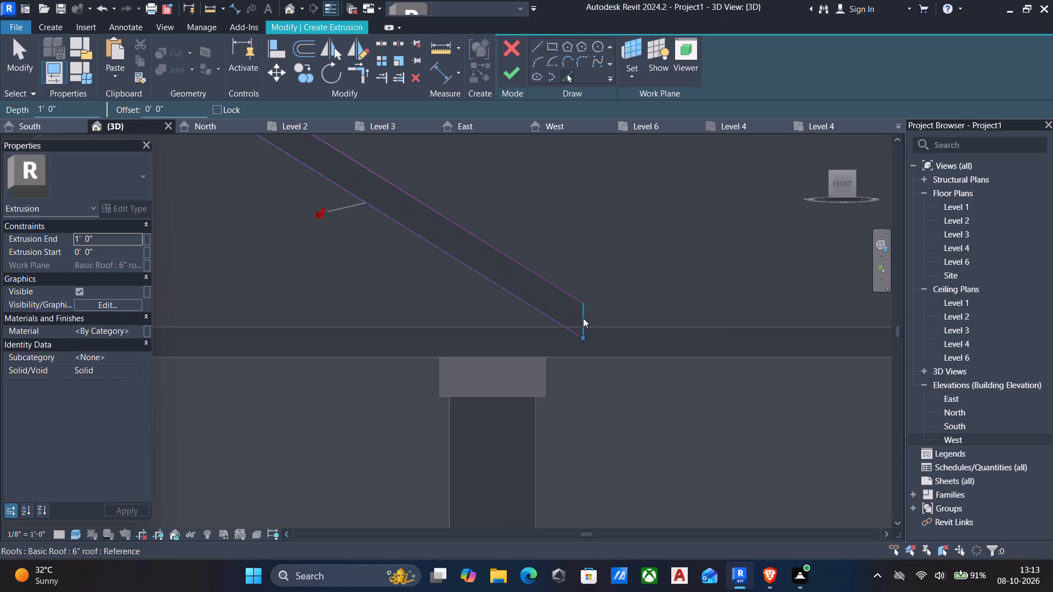
left_click(583, 318)
Trace the left half of the gable's front face the same way, closing the outline at its short vertical end.
scroll(550, 315, "down", 5)
middle_click_drag(541, 315, 873, 317)
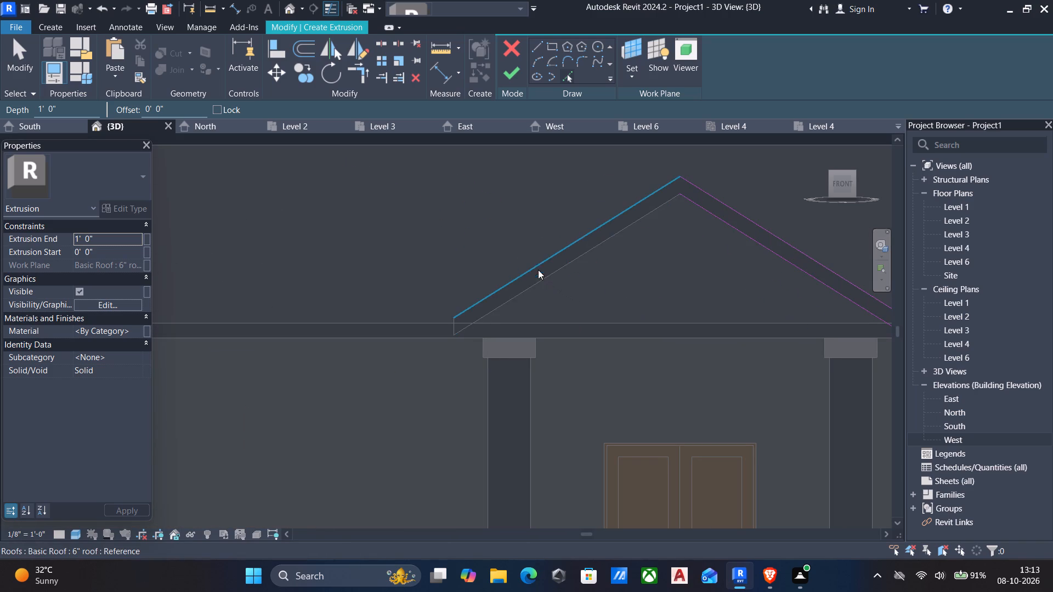
left_click(530, 266)
left_click(543, 281)
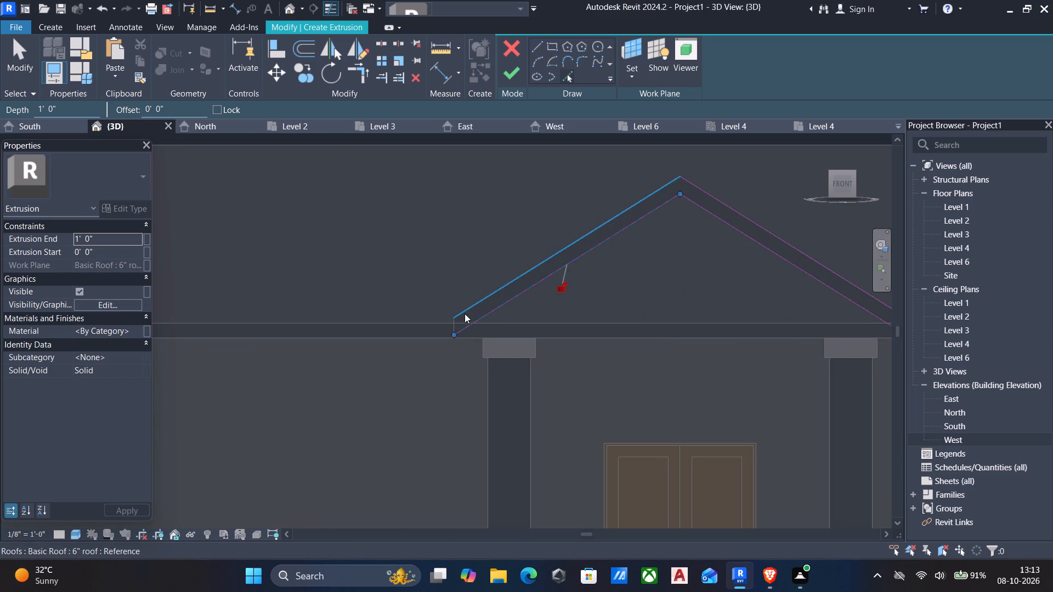
scroll(456, 337, "up", 4)
left_click(452, 318)
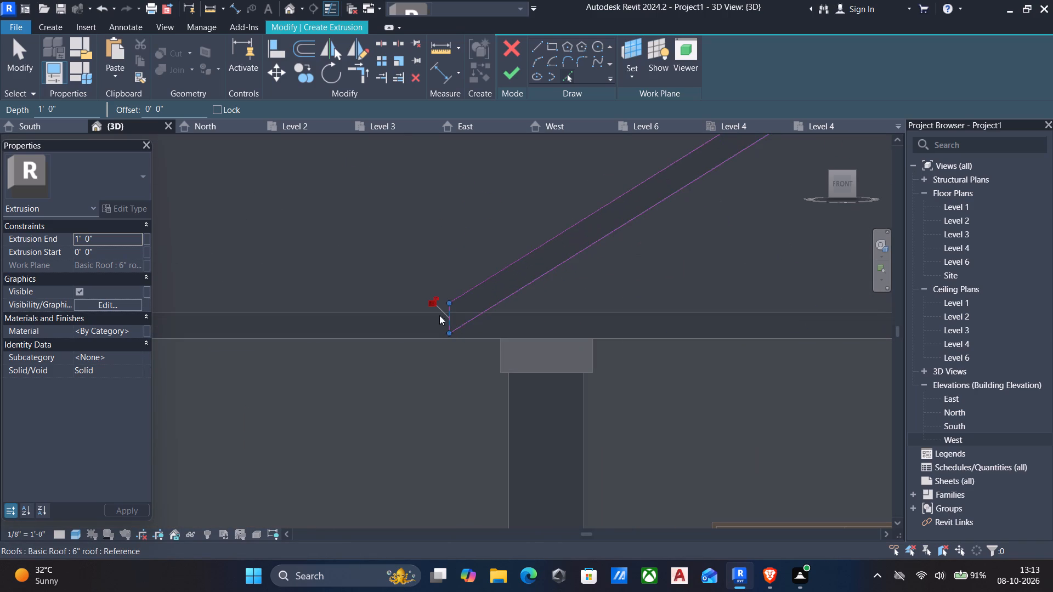
Set the extrusion end to 2" and finish the gable trim extrusion.
left_click(120, 235)
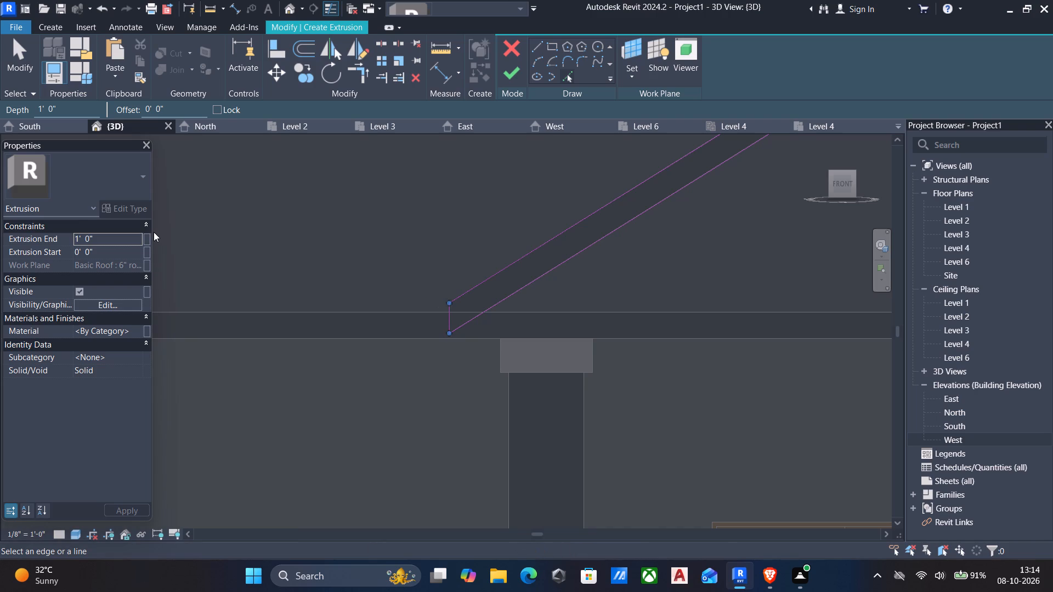
key("2")
key("shift+quotedbl")
left_click(114, 231)
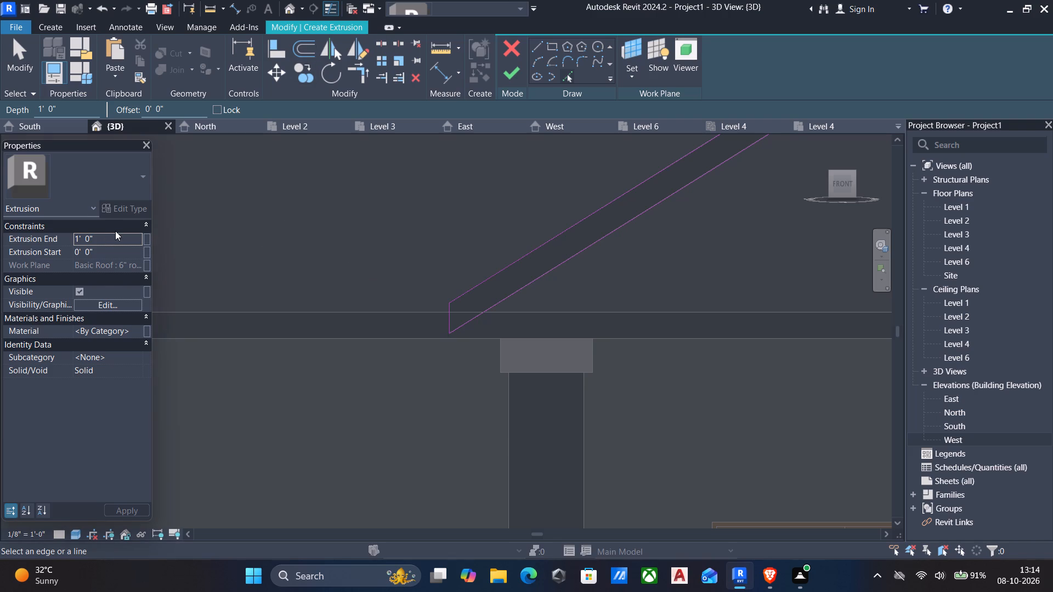
left_click(108, 227)
left_click(111, 235)
key("2")
key("shift+quotedbl")
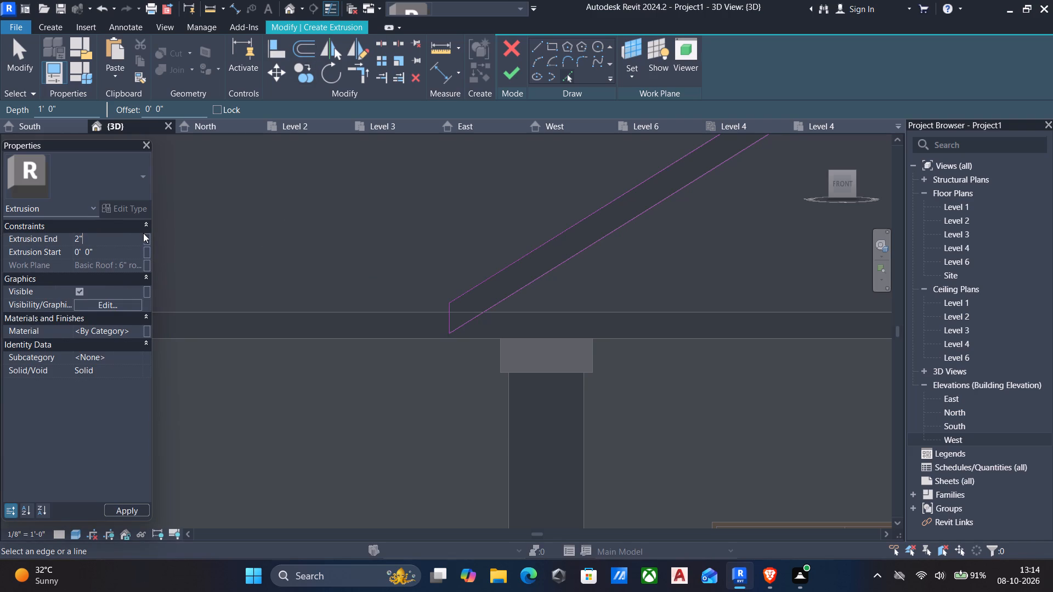
key("Return")
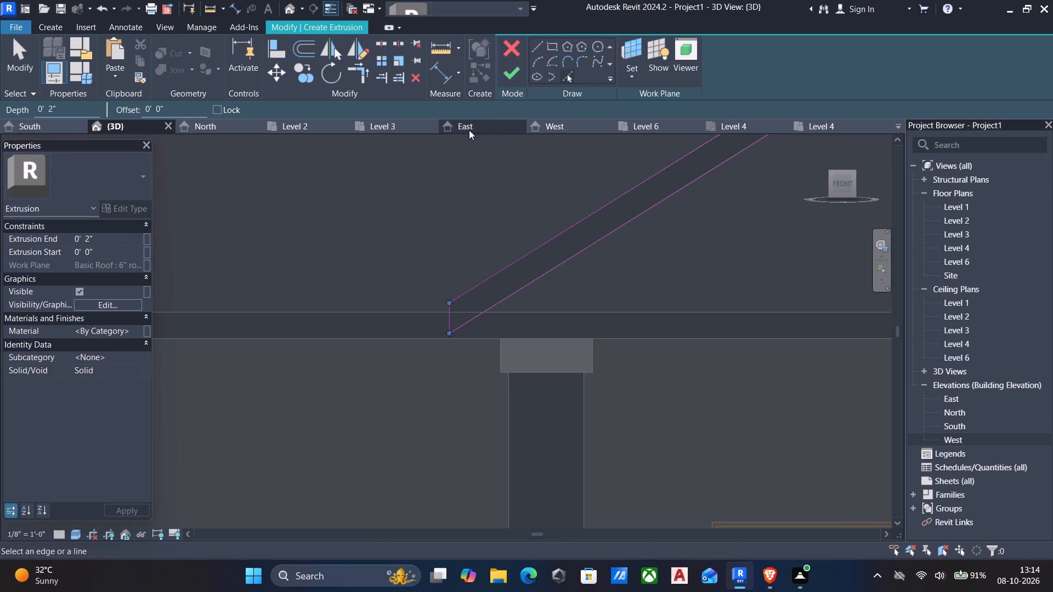
left_click(505, 75)
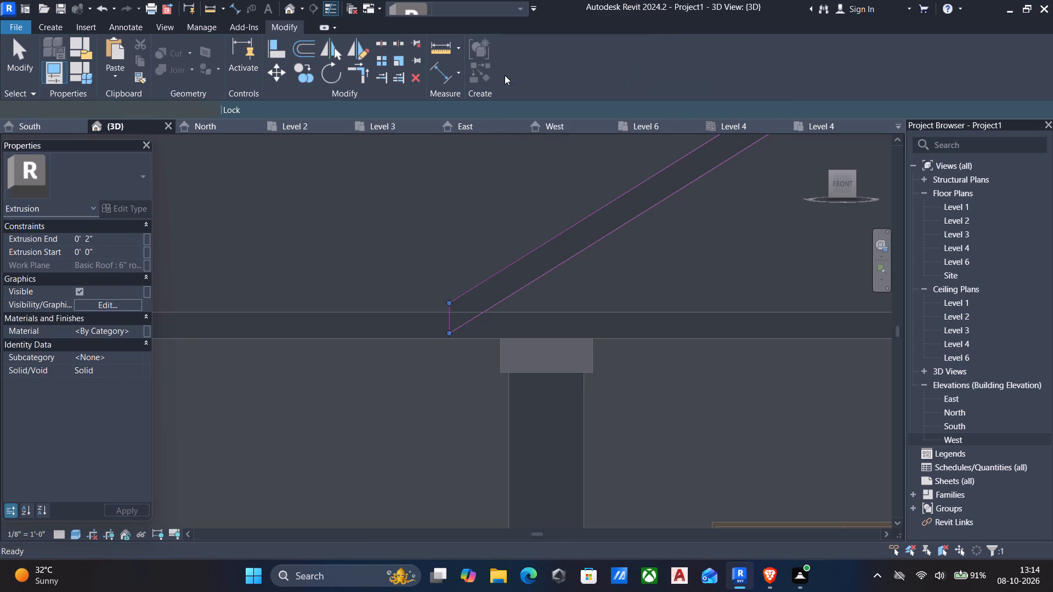
scroll(653, 169, "down", 6)
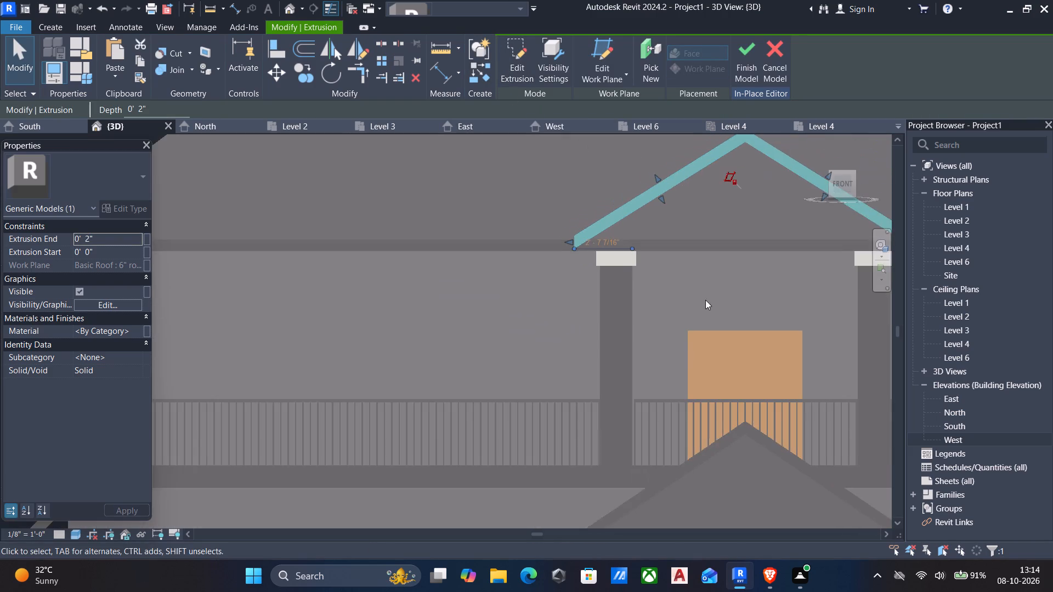
Assign the Gypsum Wall Board material to the new trim extrusion on the upper gable roof's front.
middle_click_drag(695, 323, 676, 364)
scroll(681, 355, "down", 1)
scroll(675, 364, "up", 1)
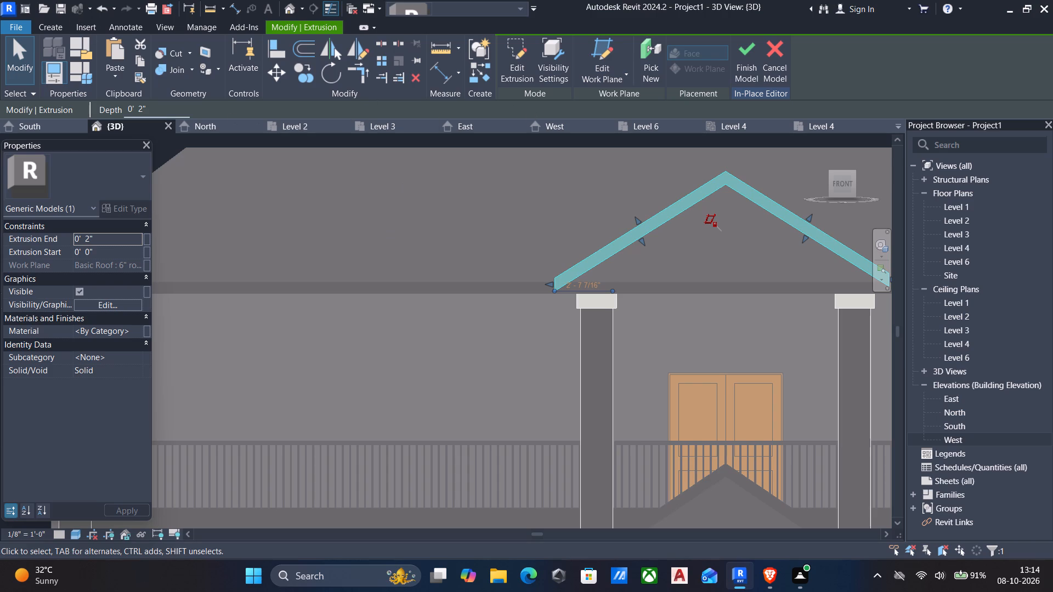
scroll(441, 208, "down", 7)
middle_click_drag(464, 243, 389, 323, "shift")
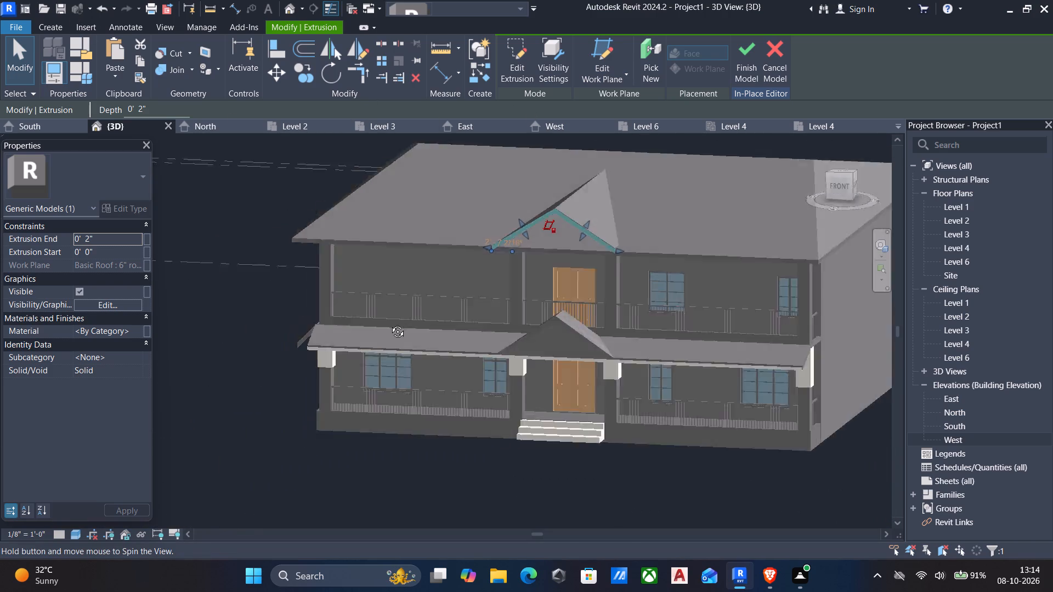
middle_click_drag(389, 323, 580, 301, "shift")
scroll(580, 301, "up", 7)
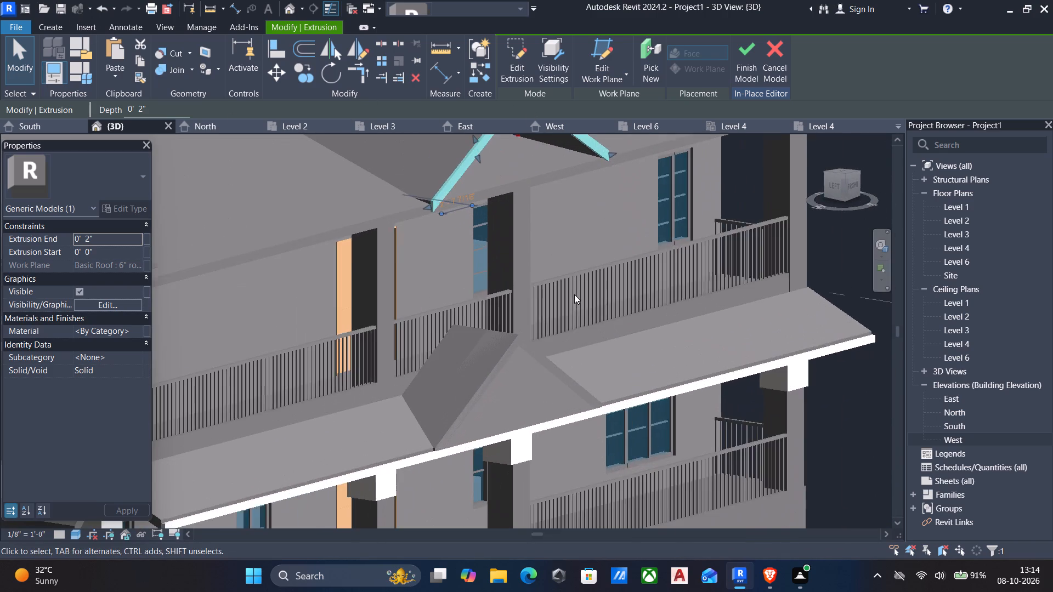
key("Escape")
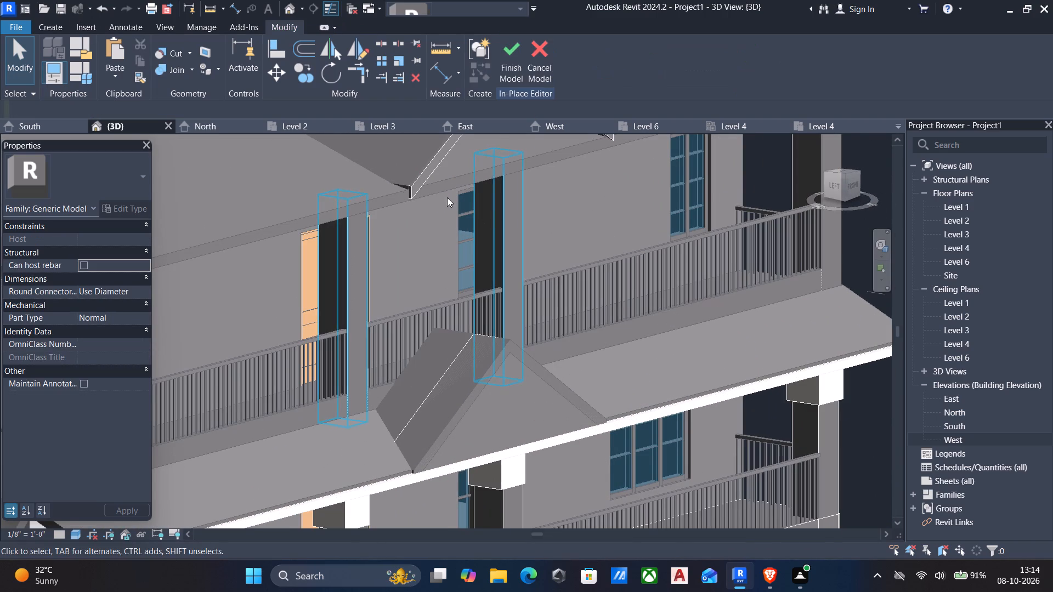
left_click(417, 172)
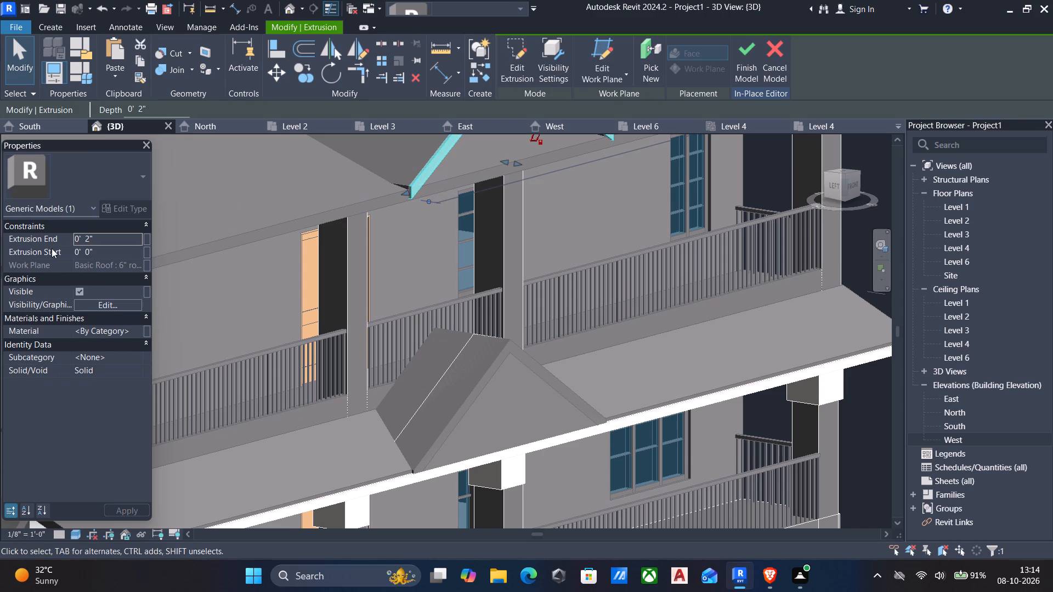
left_click(136, 328)
left_click(124, 103)
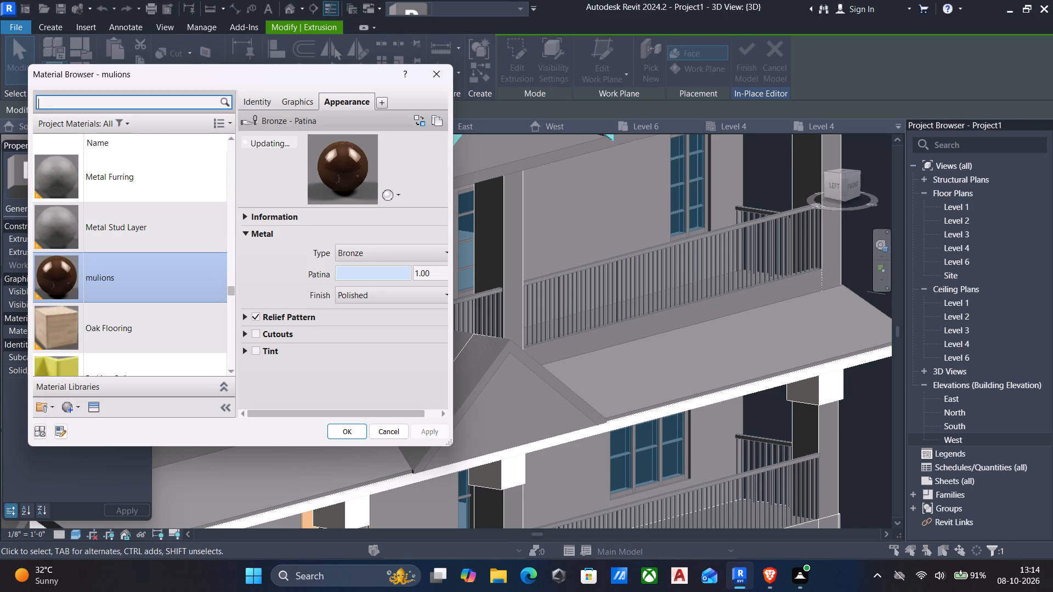
type("gyp")
key("s")
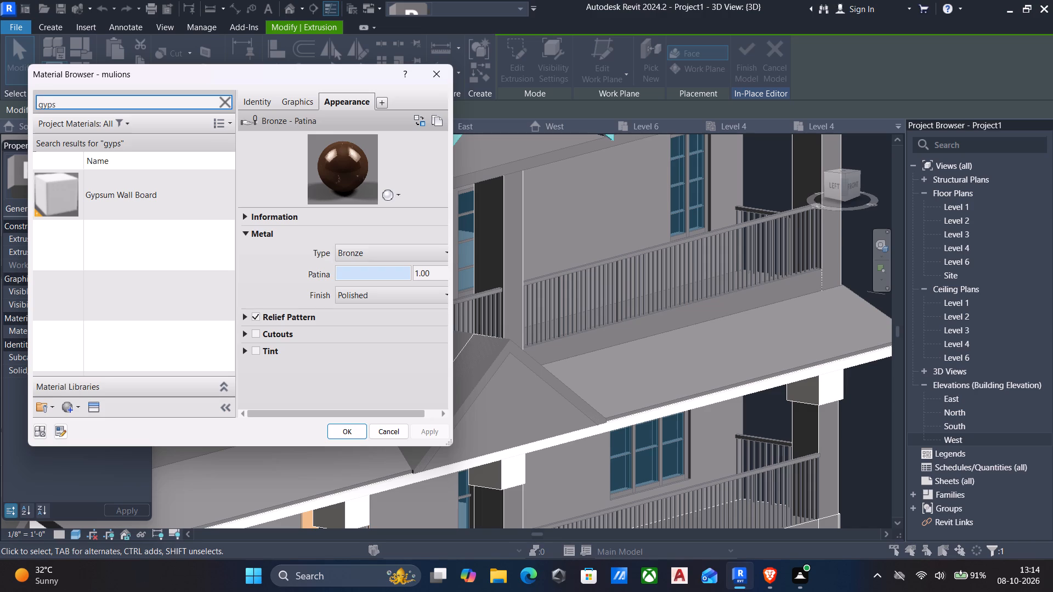
left_click(150, 193)
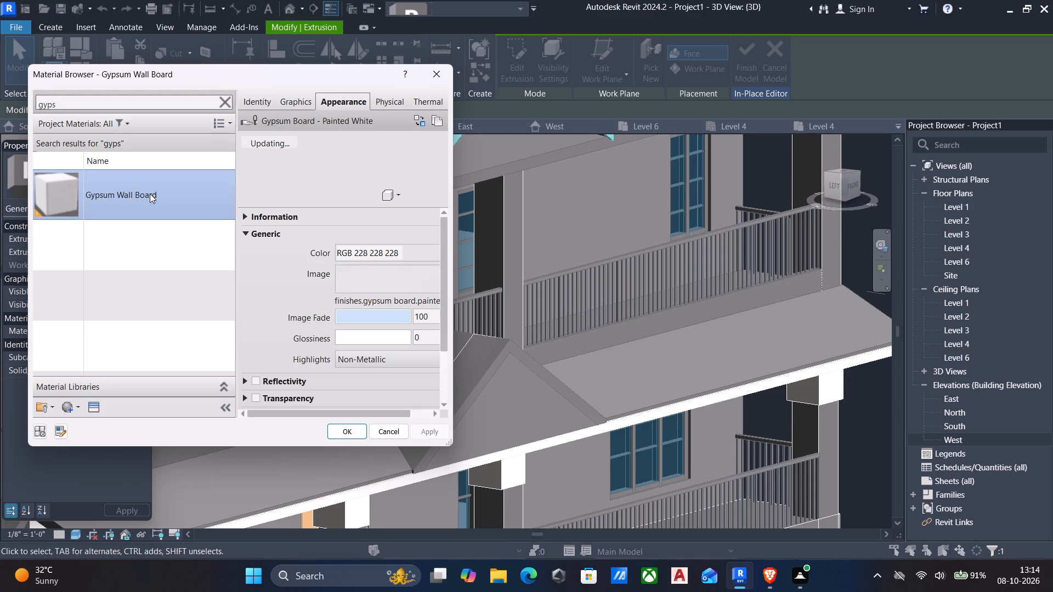
left_click(347, 427)
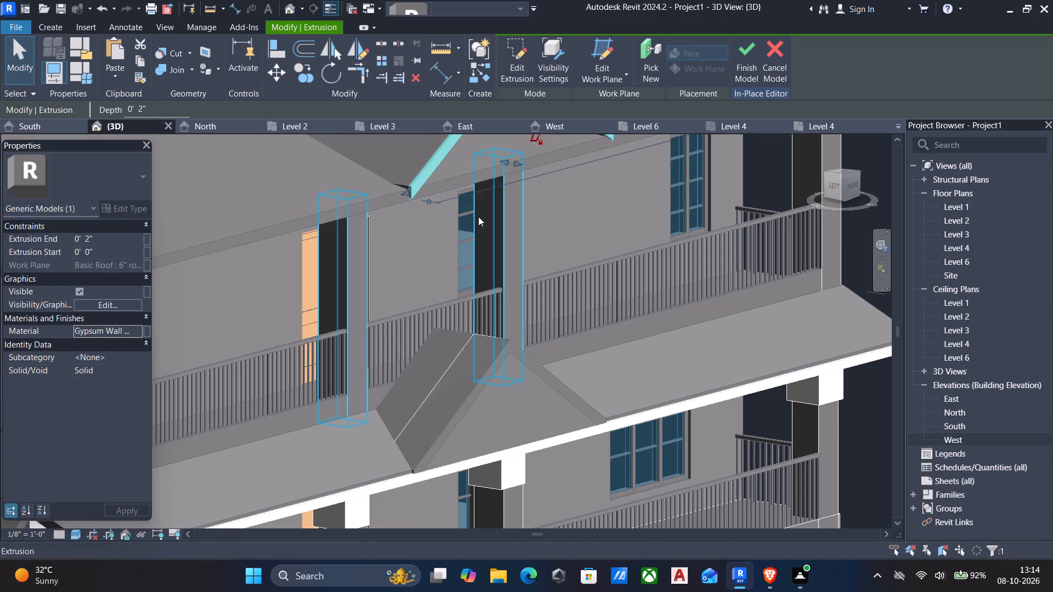
Finish editing the in-place model that contains the columns and gable trim.
scroll(482, 220, "down", 3)
middle_click_drag(484, 221, 494, 361)
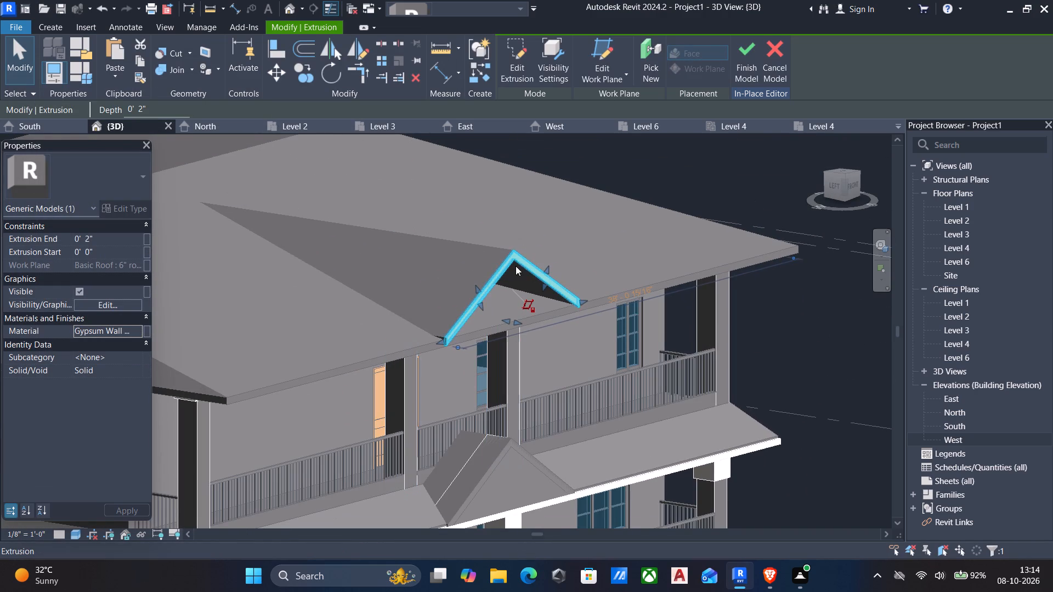
key("Escape")
scroll(511, 266, "up", 5)
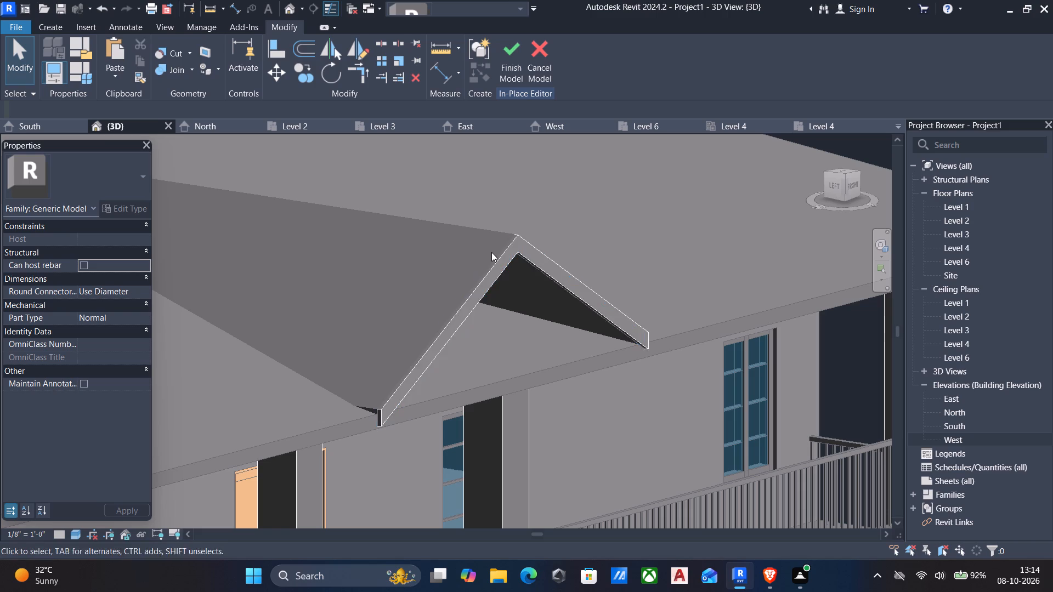
left_click(505, 49)
Select the upper gable roof and switch the 3D view to a visual style that shows material textures.
scroll(463, 204, "down", 5)
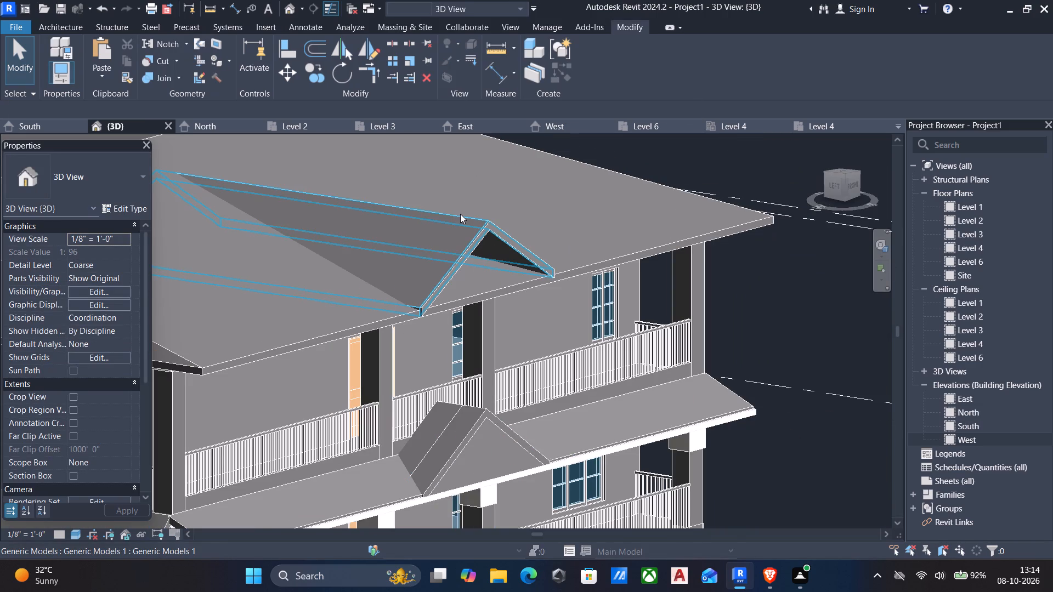
left_click(460, 214)
scroll(457, 221, "down", 1)
middle_click_drag(505, 232, 765, 267)
scroll(765, 267, "up", 1)
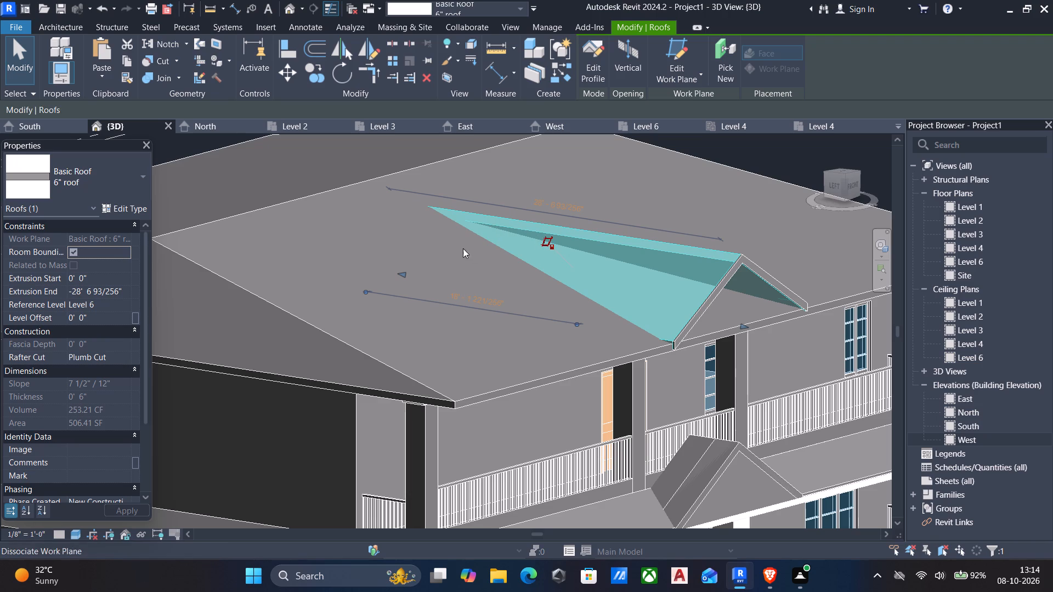
scroll(463, 248, "down", 2)
middle_click_drag(463, 248, 372, 254, "shift")
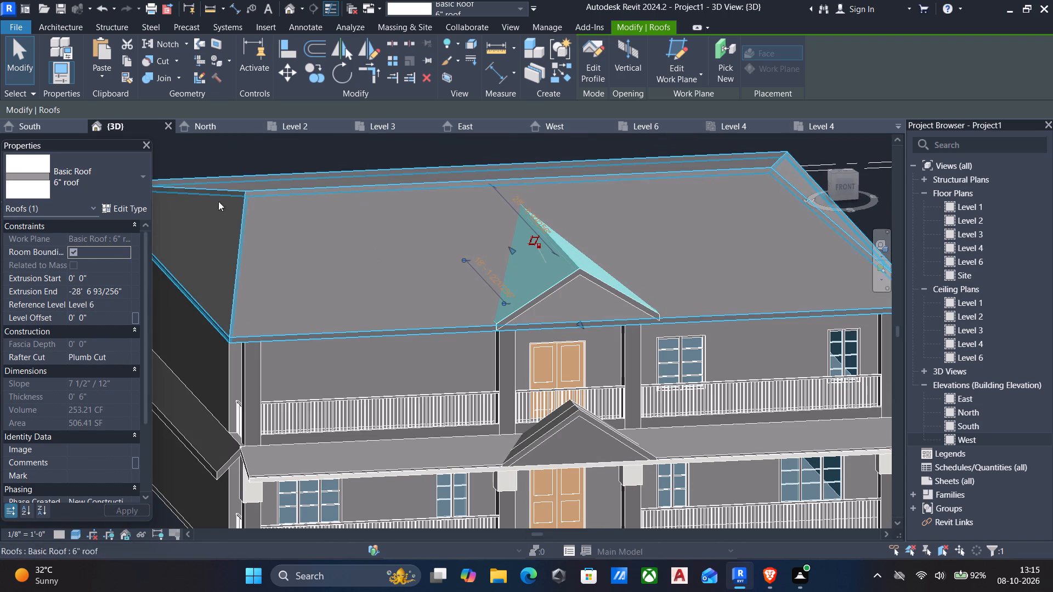
left_click(129, 209)
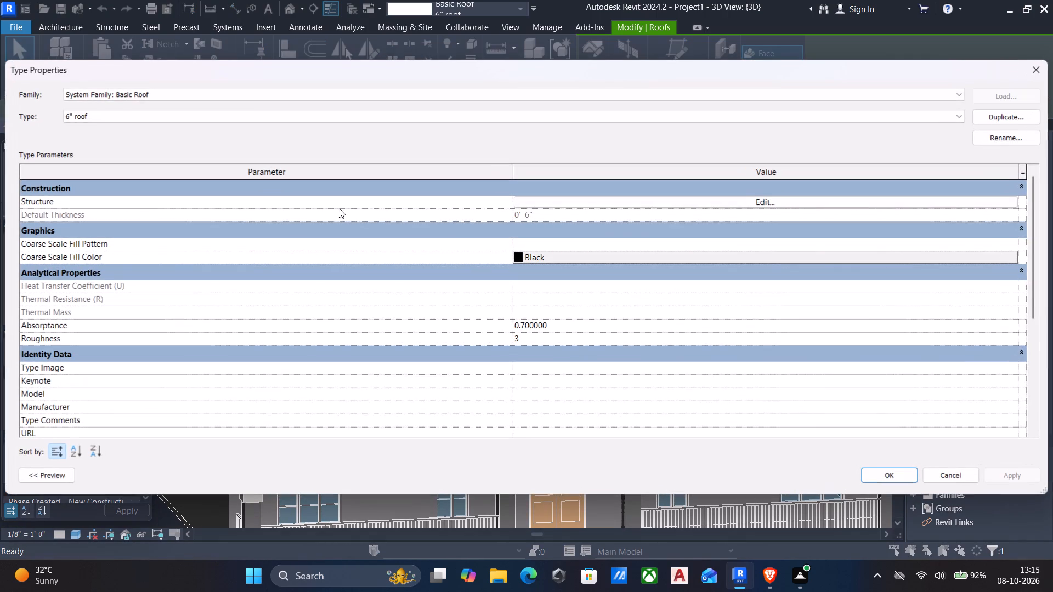
left_click(1027, 71)
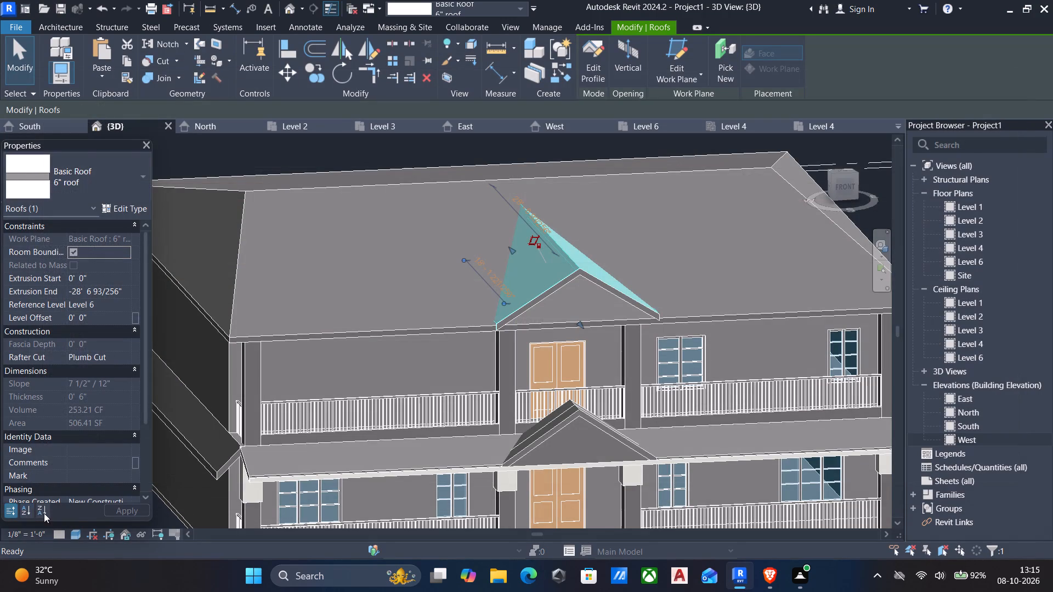
left_click(78, 530)
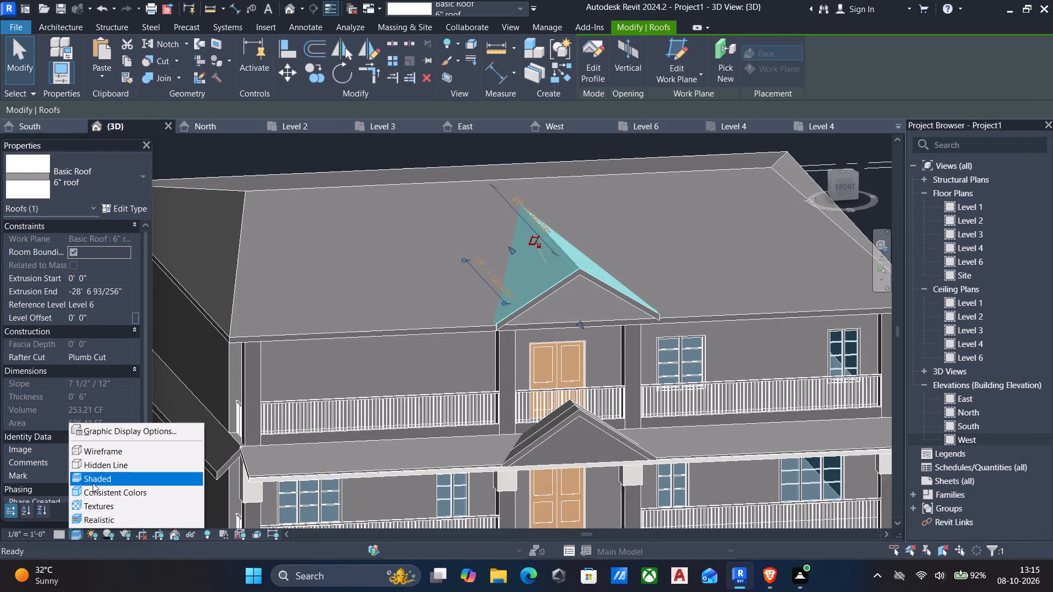
left_click(94, 513)
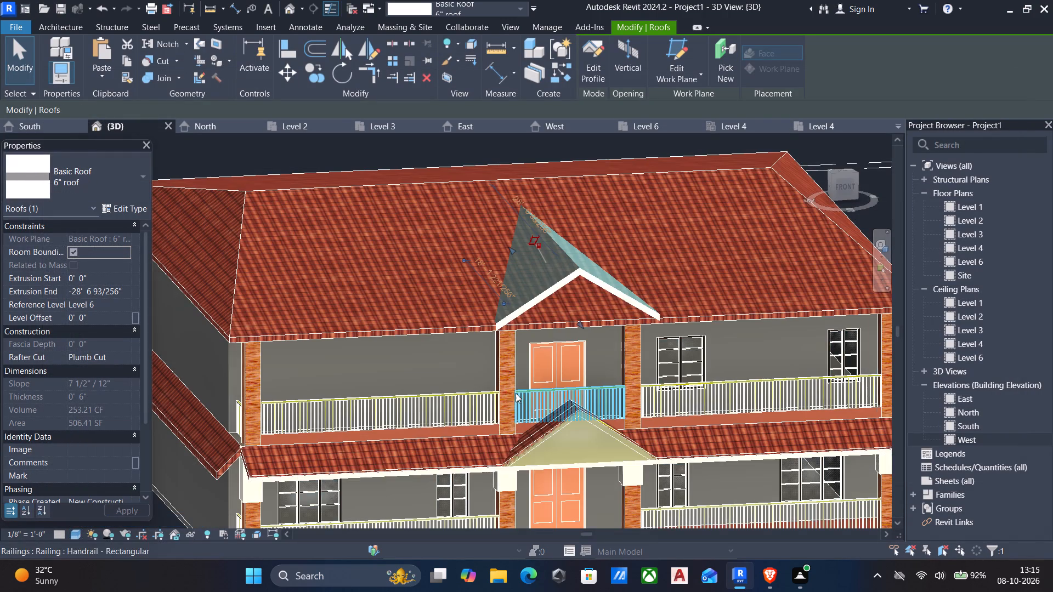
Pick the roof balcony material for the structure layer of the 6" roof type and apply the type properties.
scroll(561, 273, "up", 3)
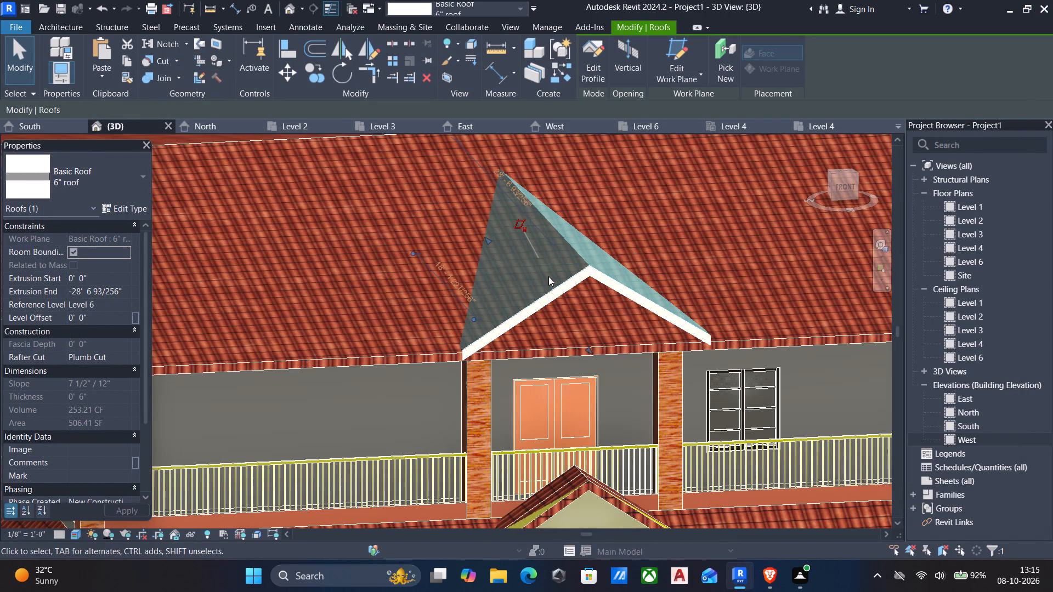
left_click(126, 209)
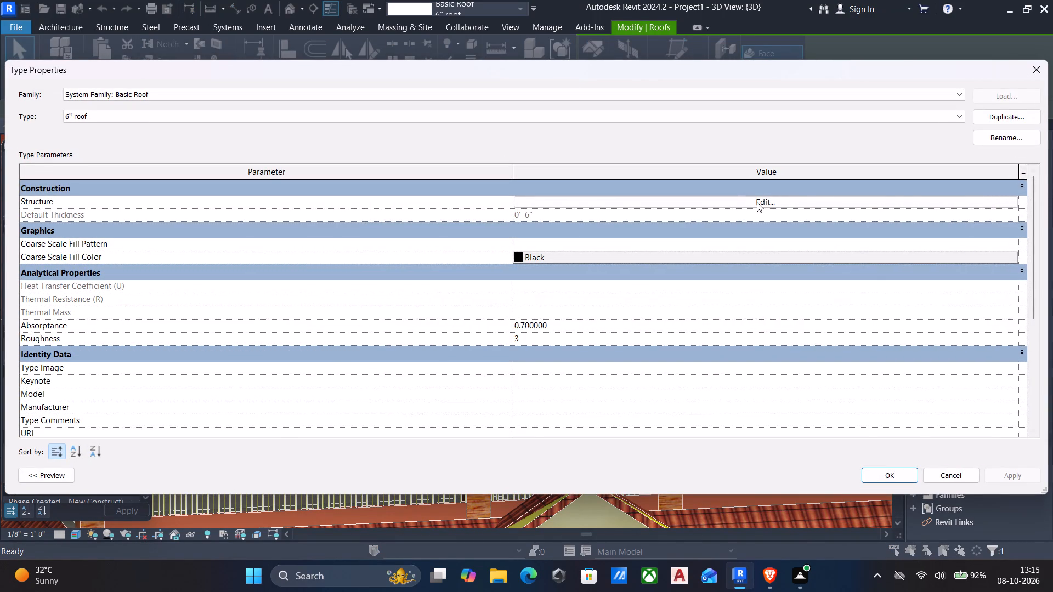
left_click(757, 202)
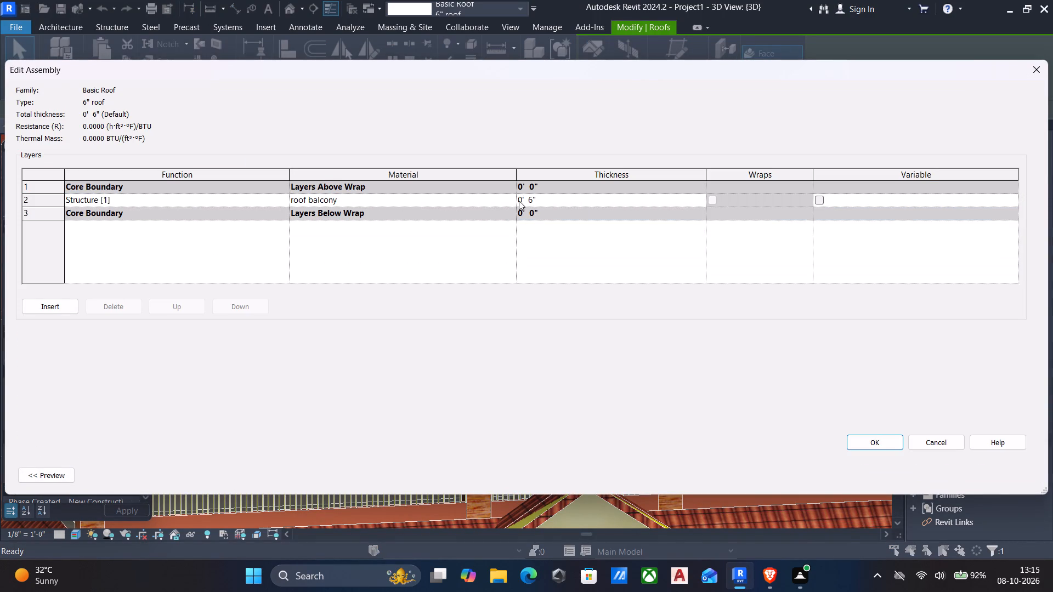
left_click(513, 200)
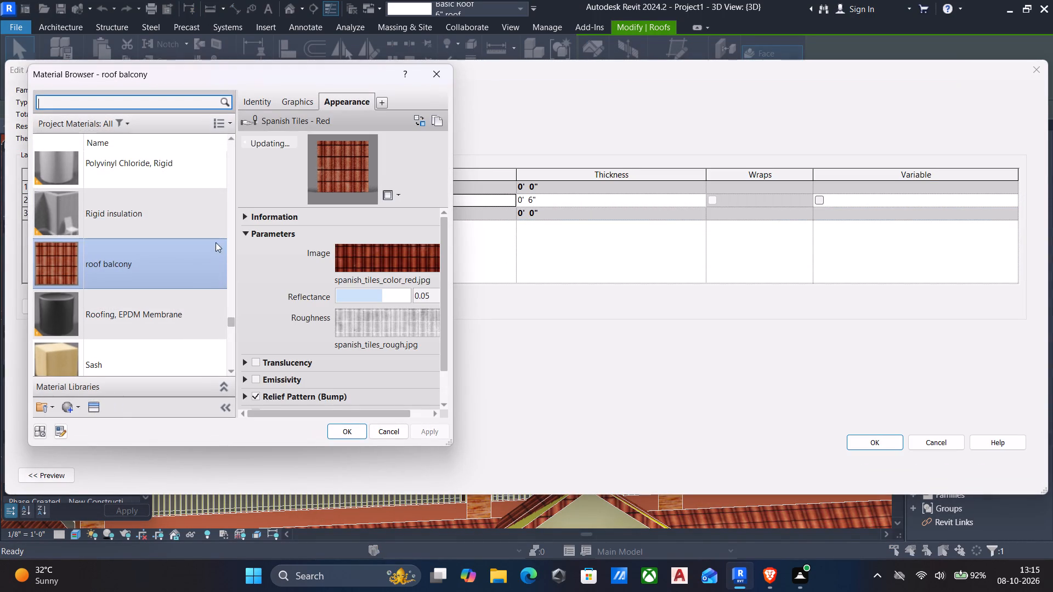
left_click(186, 272)
left_click(332, 428)
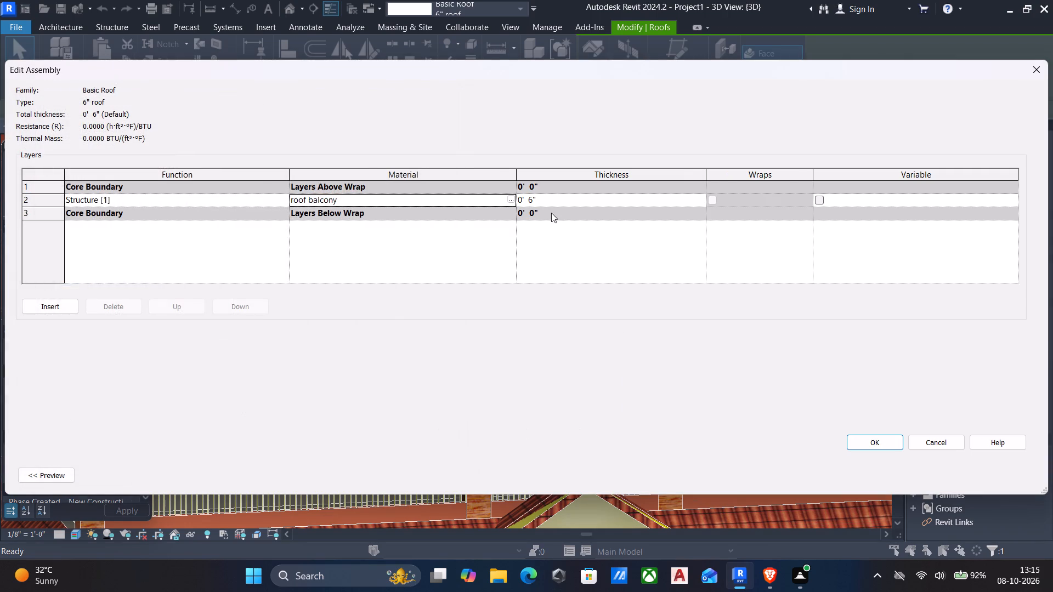
left_click(877, 441)
left_click(1003, 477)
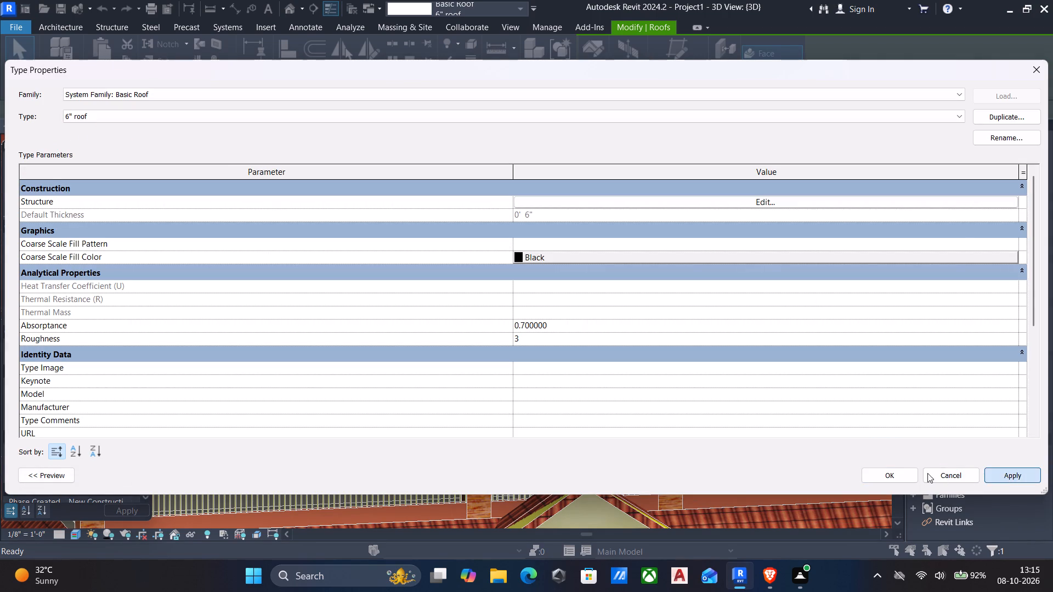
left_click(899, 477)
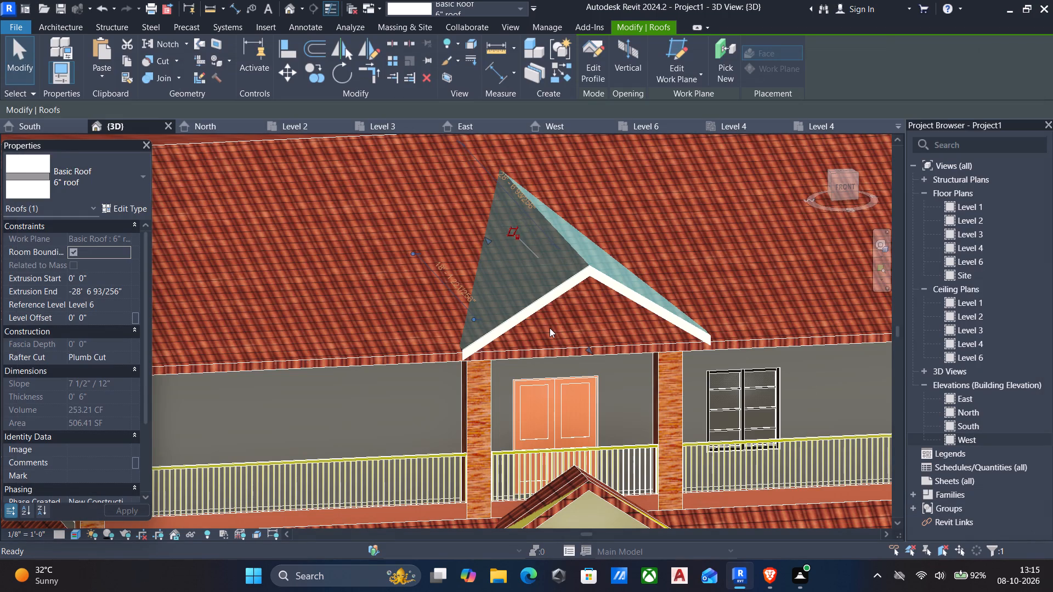
key("Escape")
Reopen the in-place model of the columns and upper gable trim for editing.
scroll(535, 305, "down", 4)
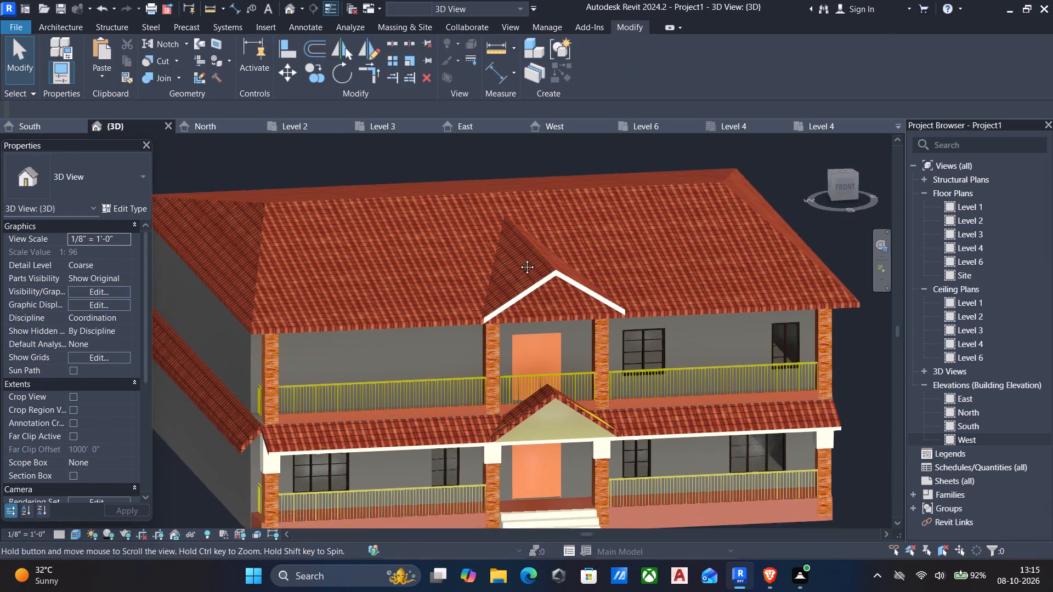
middle_click_drag(514, 264, 496, 214, "shift")
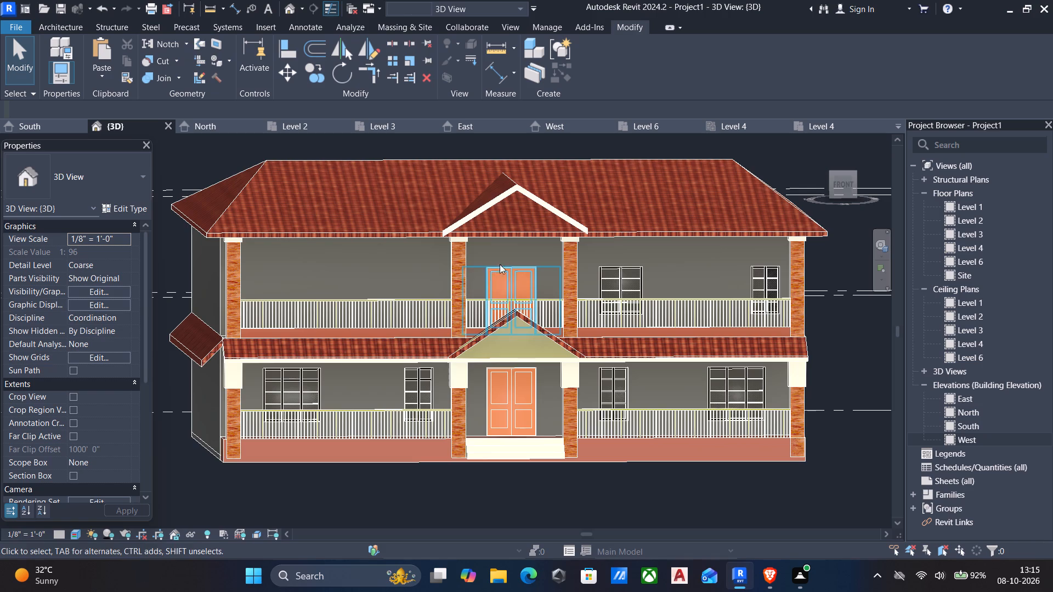
scroll(525, 201, "up", 4)
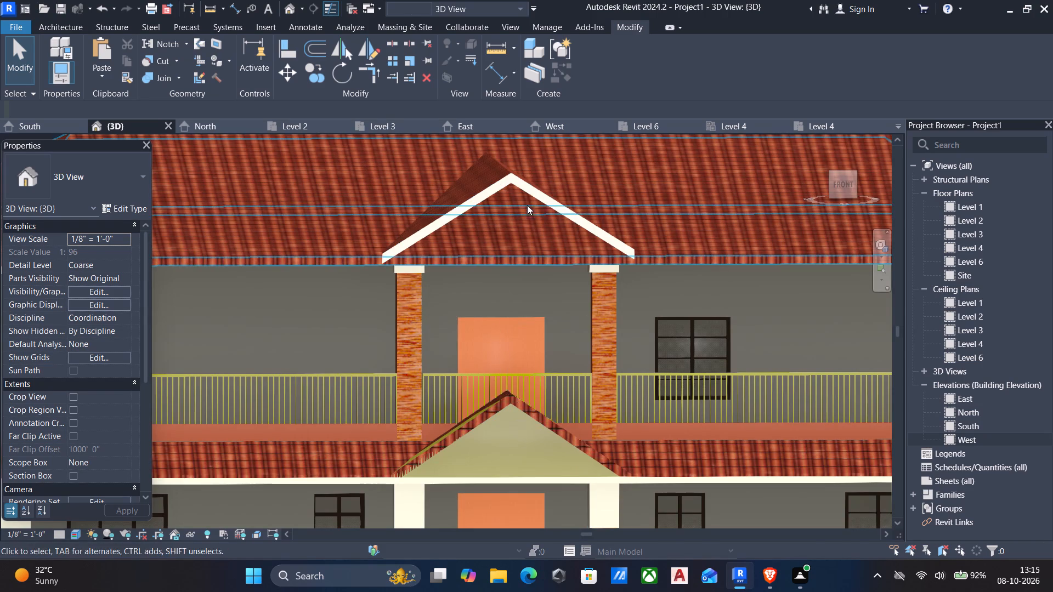
left_click(512, 179)
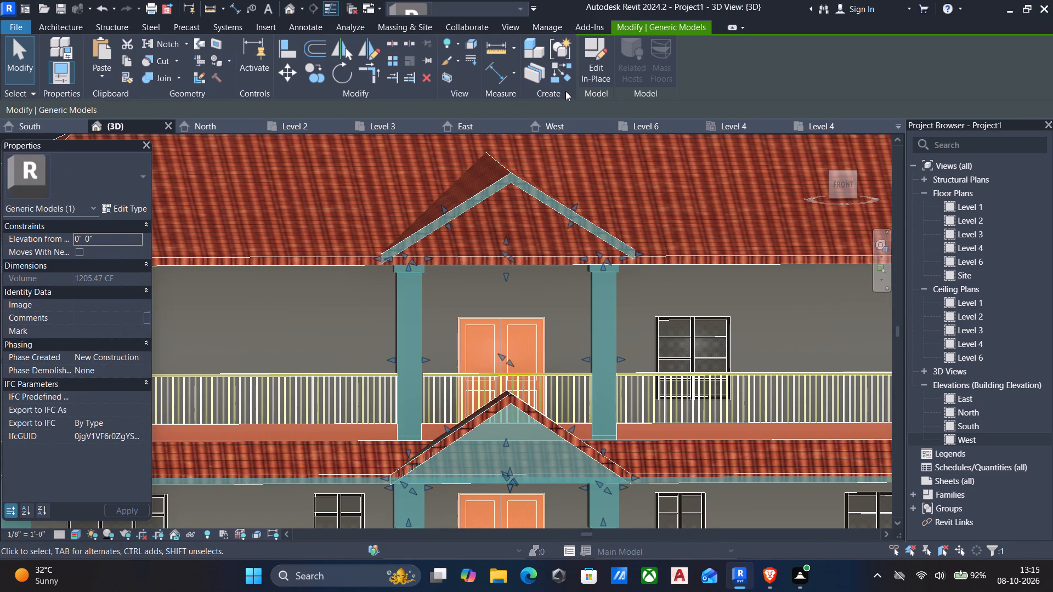
left_click(601, 65)
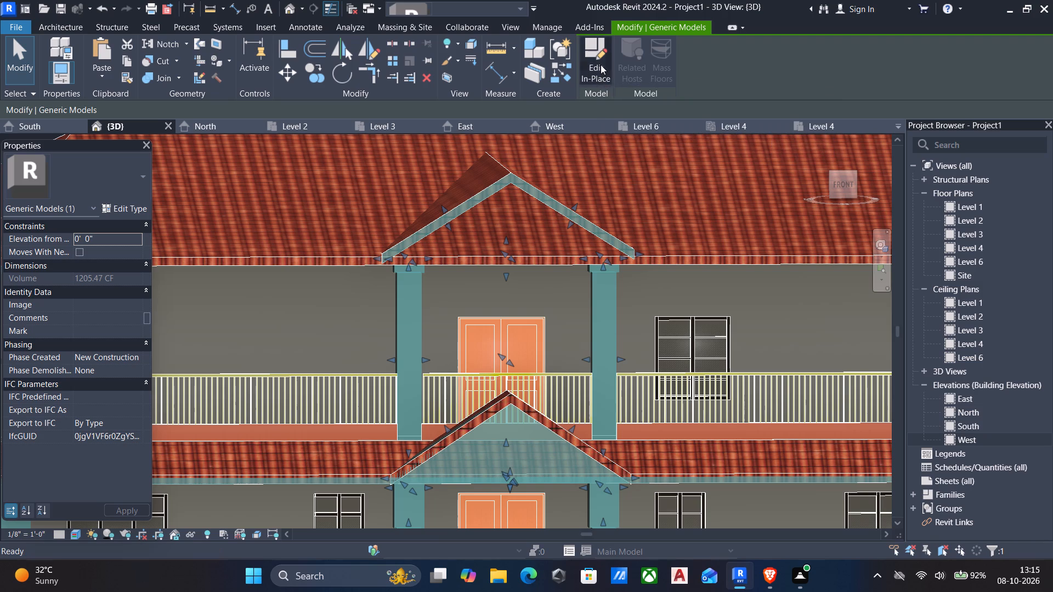
left_click(58, 27)
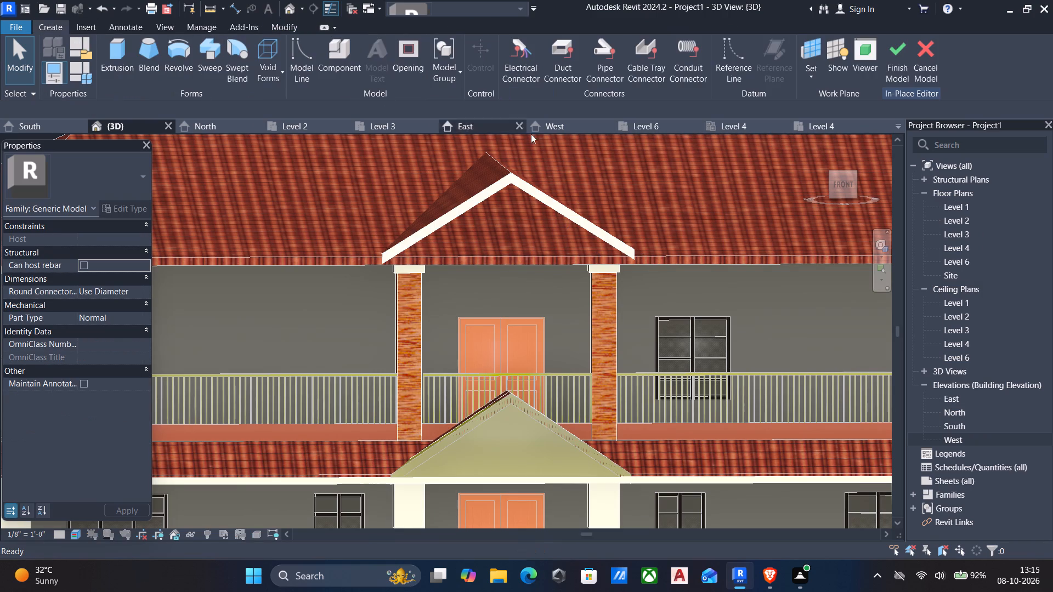
Orient the 3D view to the front around the upper gable and switch it to the wireframe visual style.
left_click(839, 180)
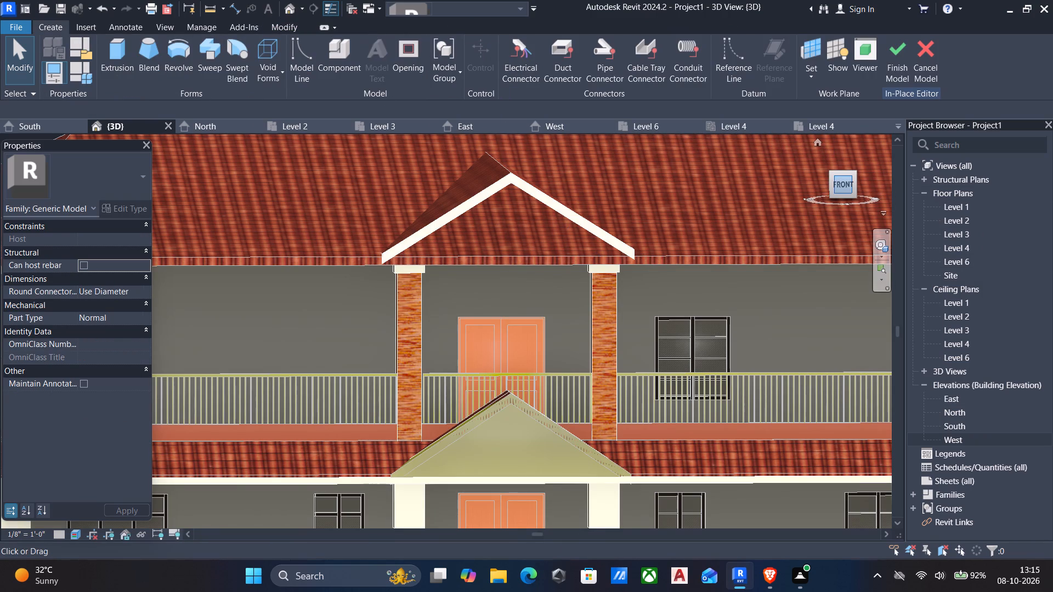
scroll(385, 305, "up", 6)
scroll(588, 318, "up", 6)
scroll(457, 300, "up", 6)
scroll(449, 307, "down", 1)
middle_click_drag(457, 314, 586, 315)
scroll(596, 326, "up", 6)
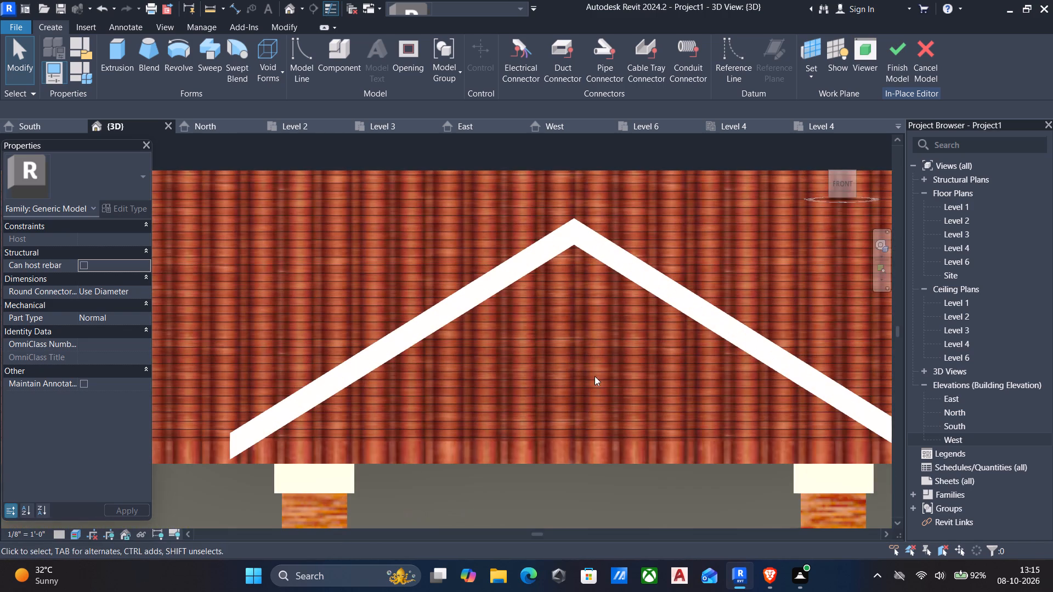
left_click(78, 539)
left_click(92, 453)
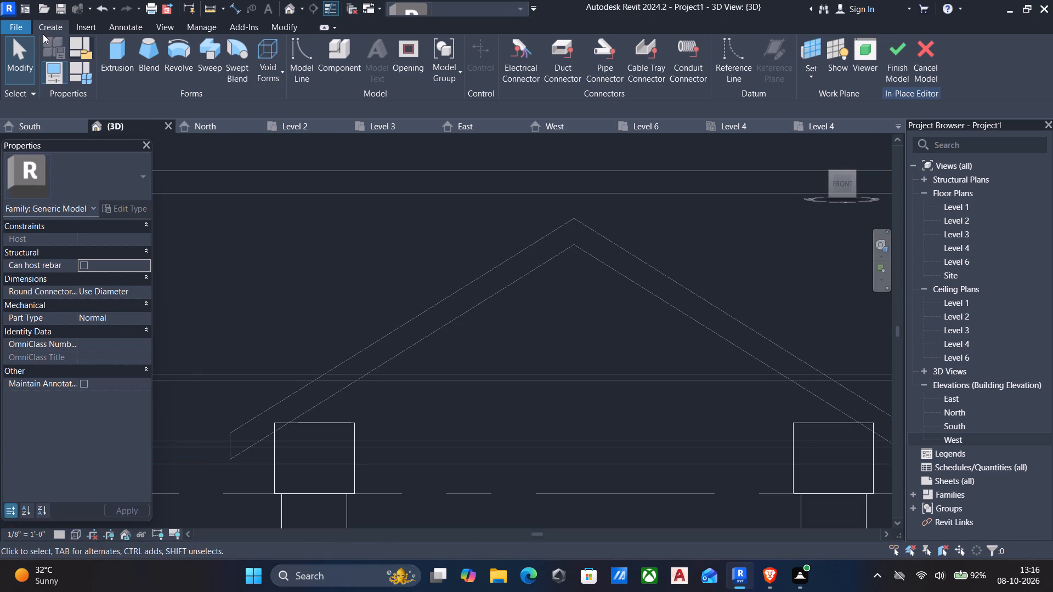
Start an extrusion on the upper gable trim's face and pick its two inner sloping edges and the roof's horizontal line as sketch lines.
left_click(121, 51)
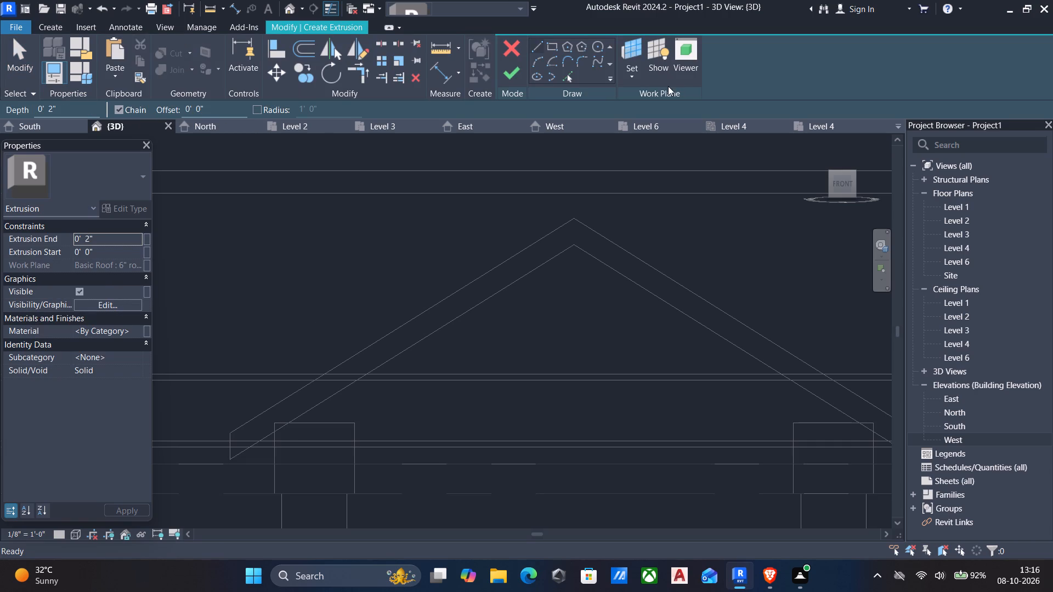
left_click(634, 81)
left_click(658, 127)
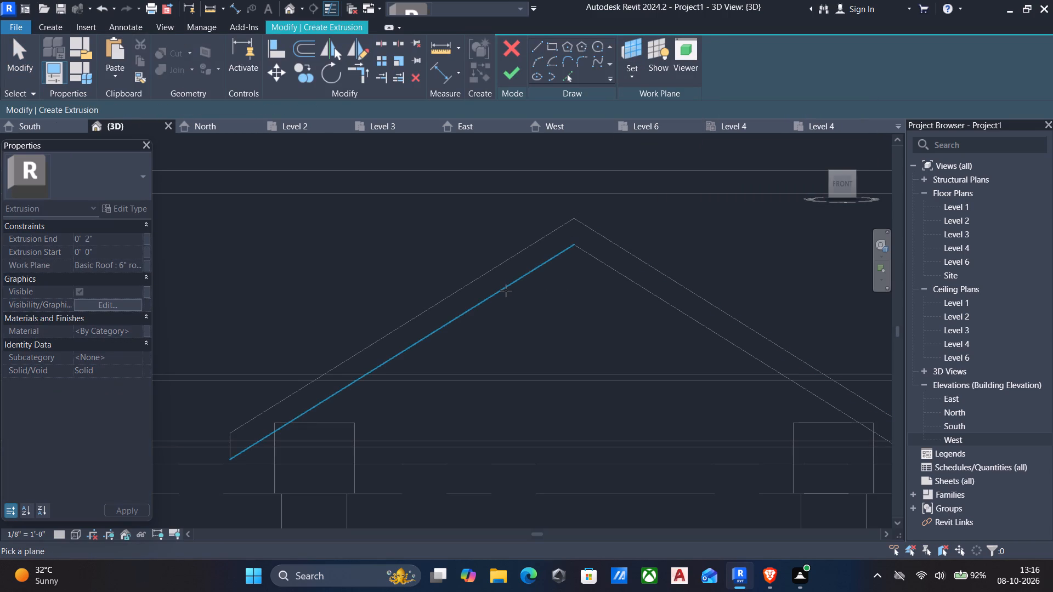
left_click(480, 278)
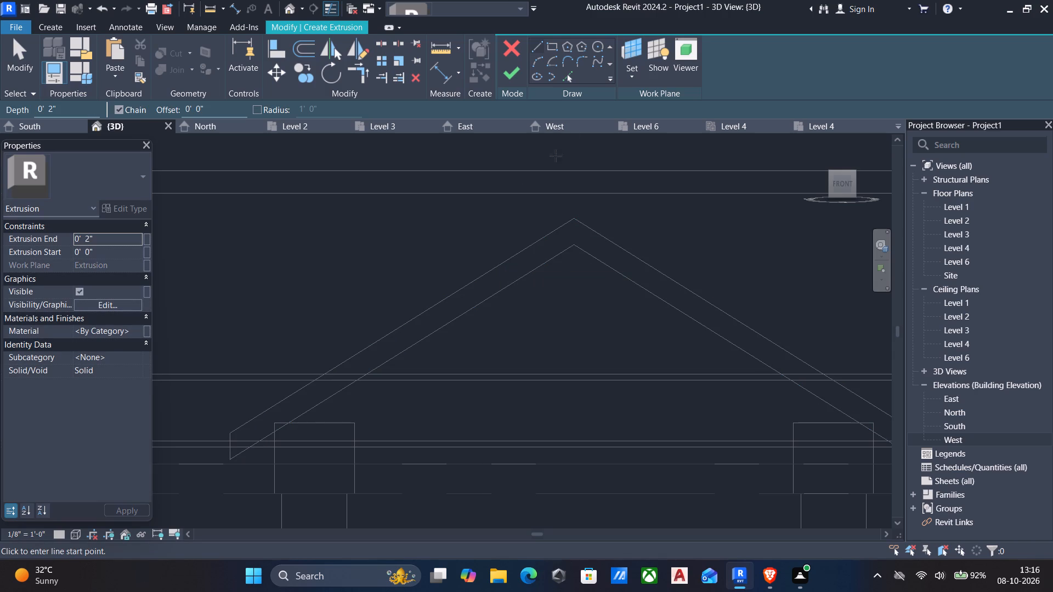
left_click(569, 77)
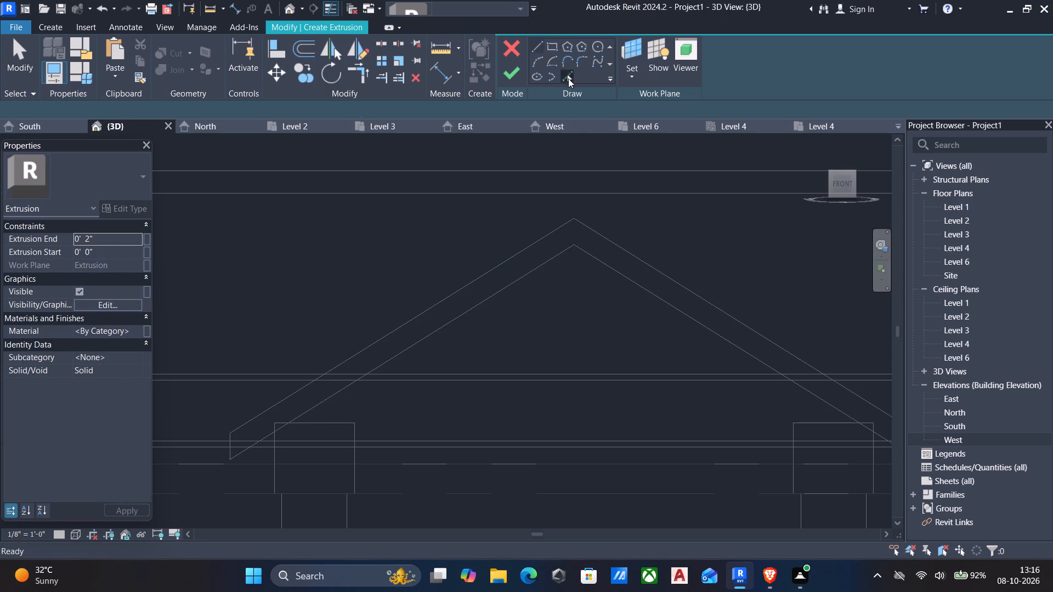
left_click(539, 269)
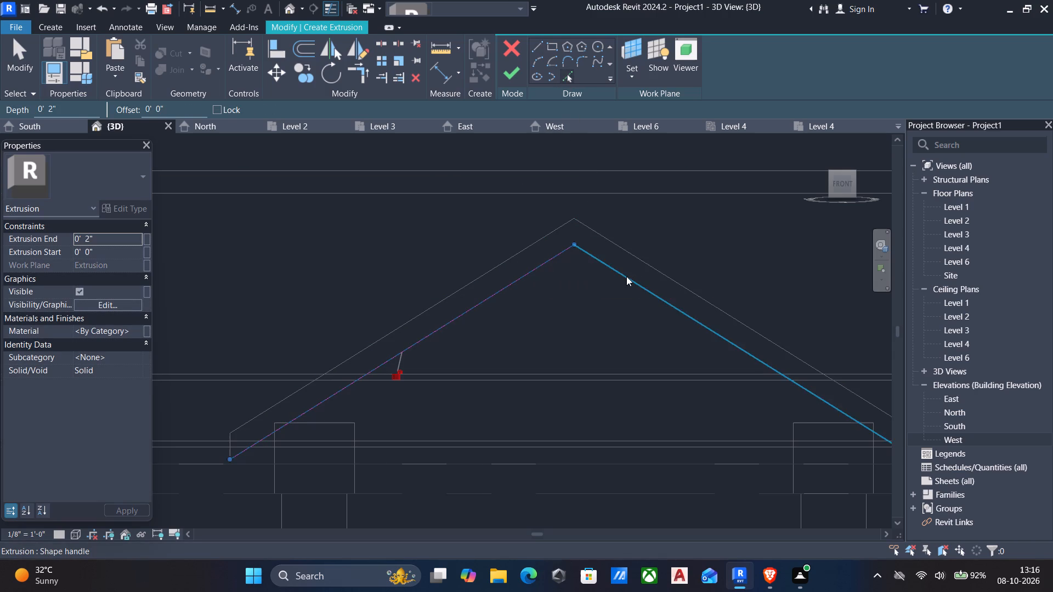
left_click(626, 276)
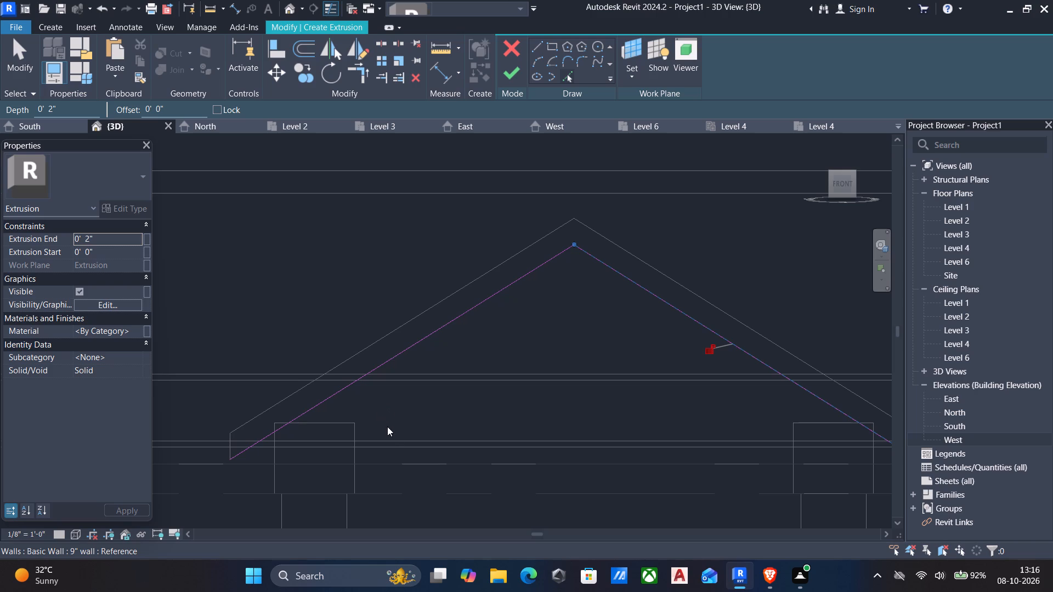
left_click(392, 439)
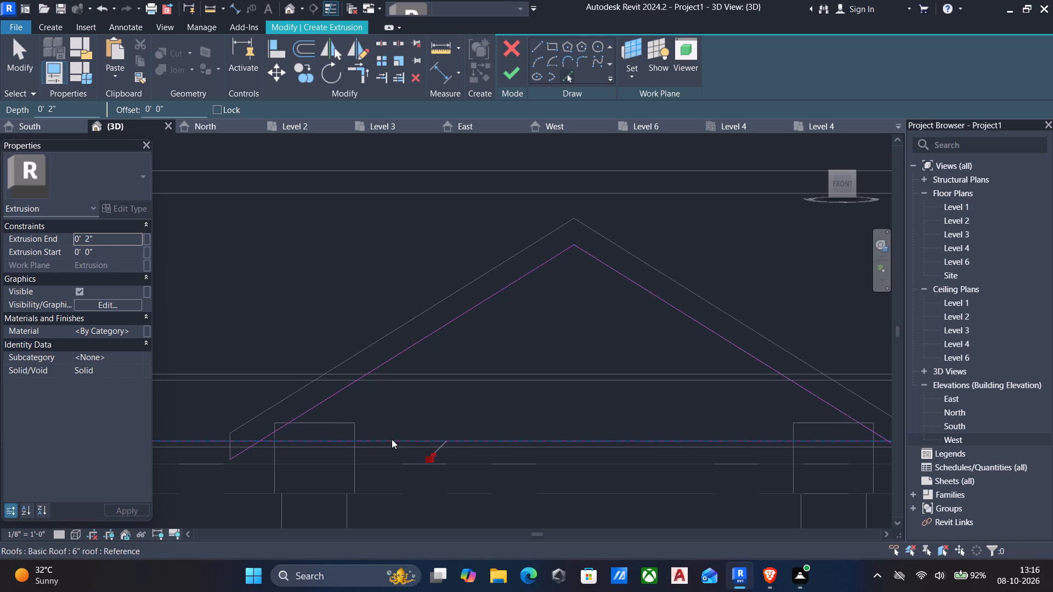
Trim the picked lines into a closed triangle within the upper gable and finish the extrusion with a 2" depth.
key("Escape")
type("tr")
left_click(291, 417)
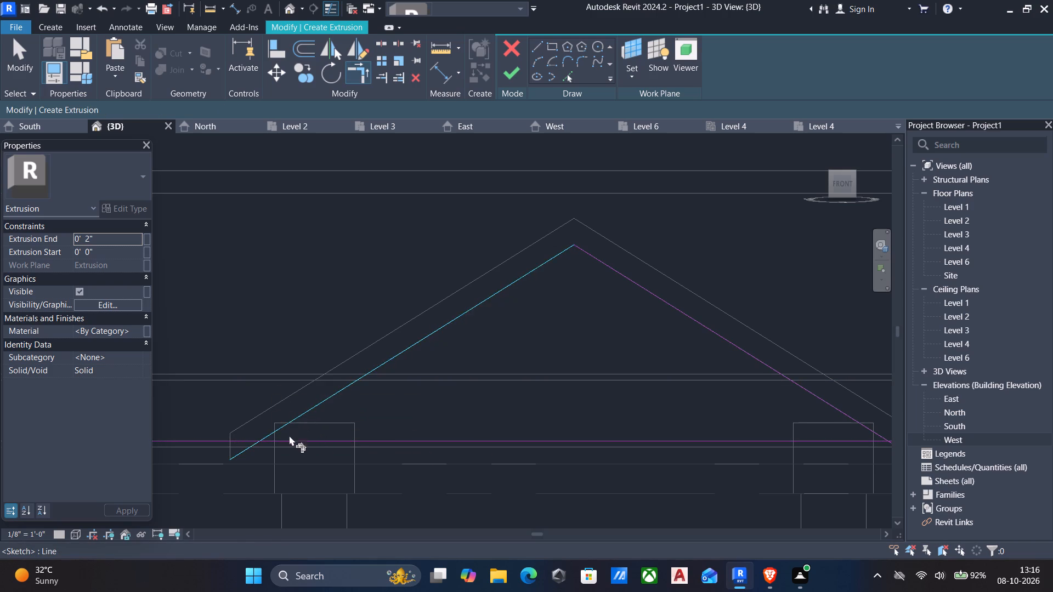
left_click(289, 438)
scroll(364, 440, "down", 2)
left_click(709, 400)
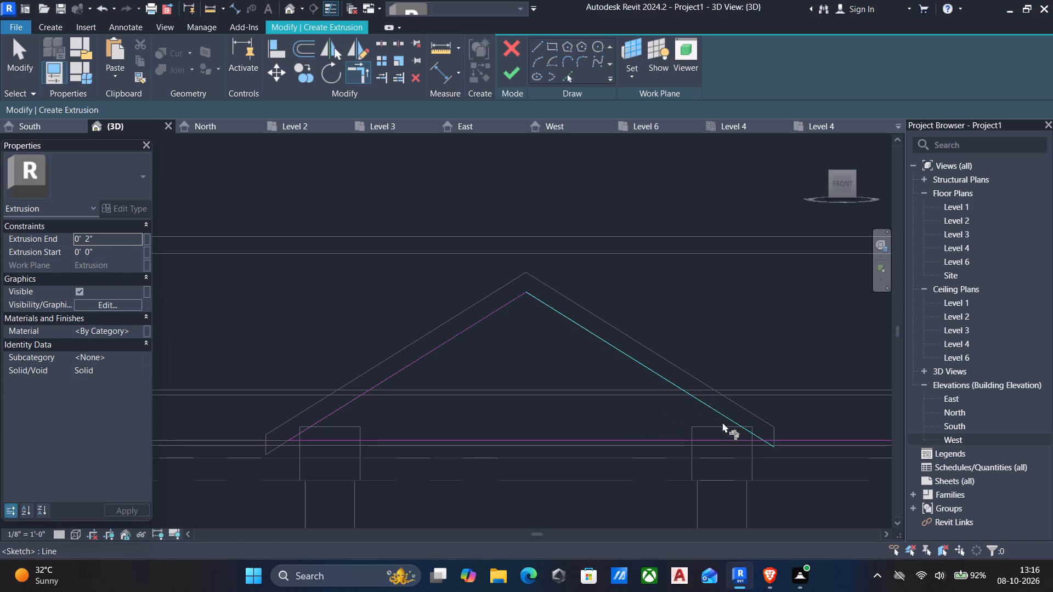
left_click(731, 435)
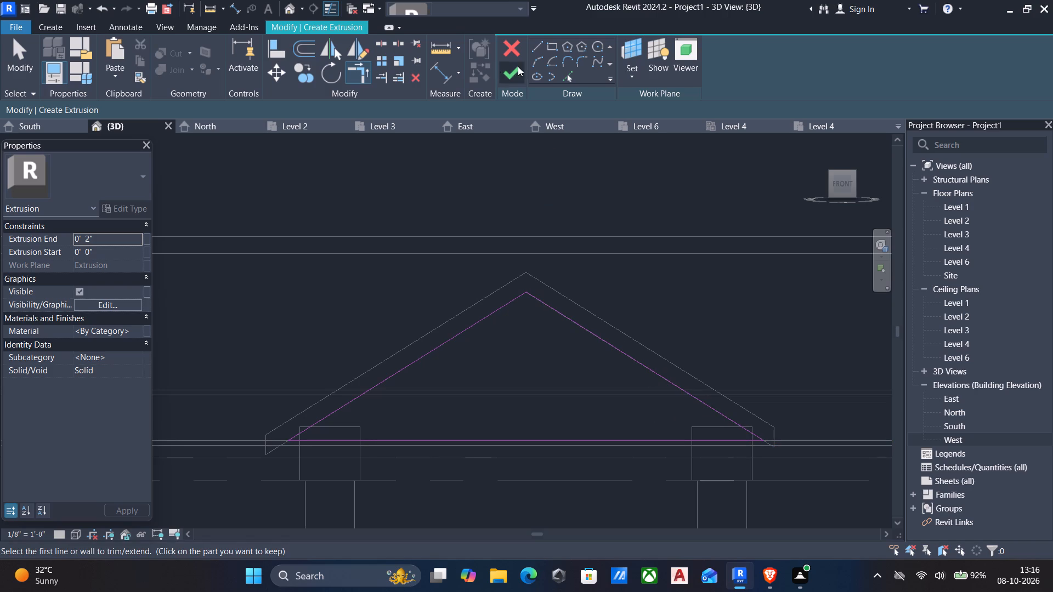
left_click(505, 72)
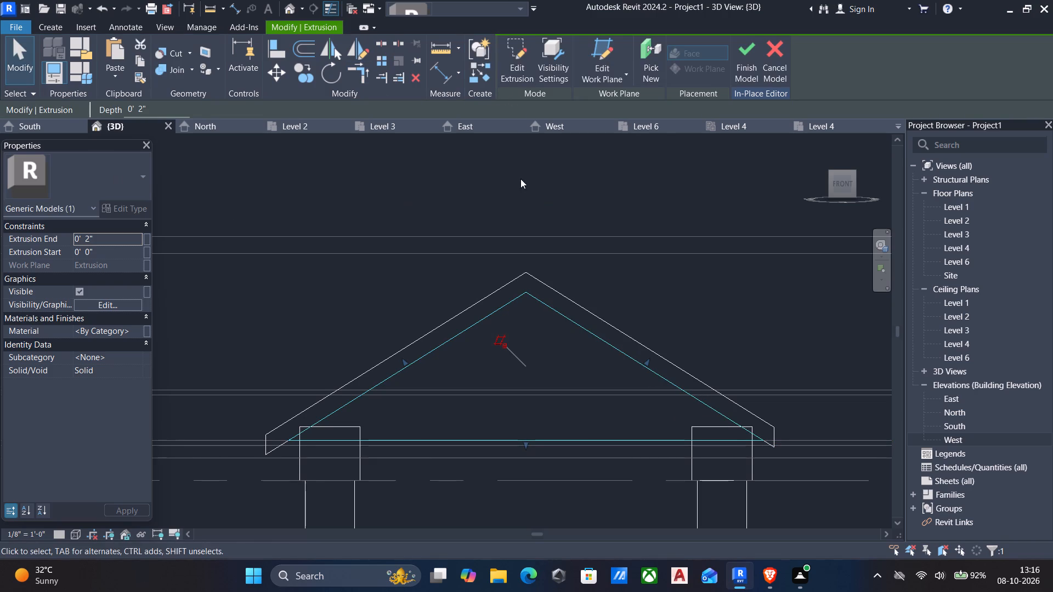
Stretch the triangular infill's rear face to about 2' 1 3/4" behind the work plane and finish the in-place model.
scroll(671, 117, "down", 5)
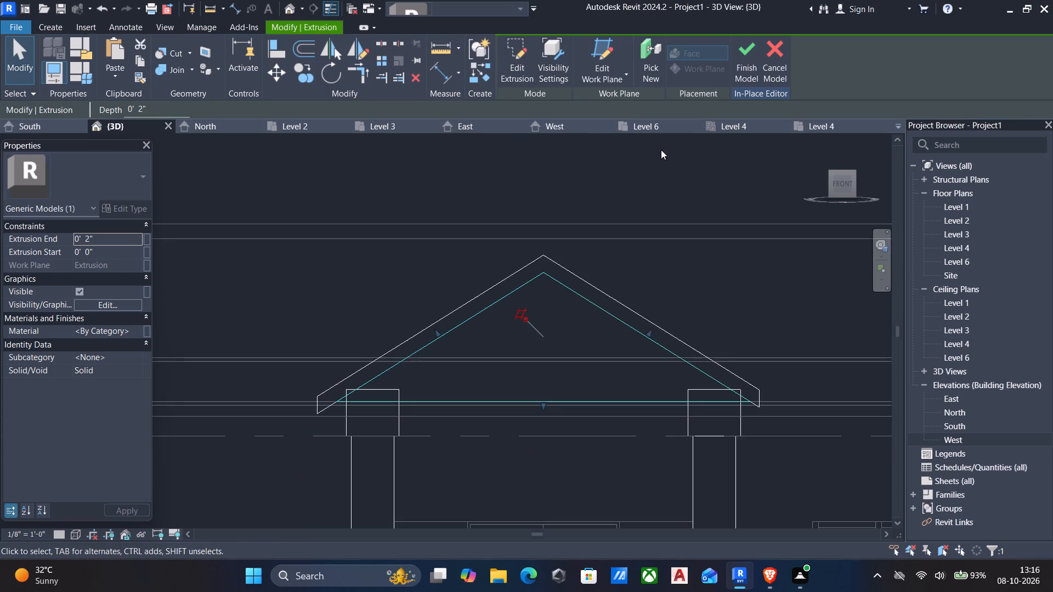
scroll(621, 170, "down", 4)
middle_click_drag(582, 207, 756, 308, "shift")
scroll(697, 291, "down", 2)
middle_click_drag(696, 293, 613, 288, "shift")
scroll(602, 284, "up", 7)
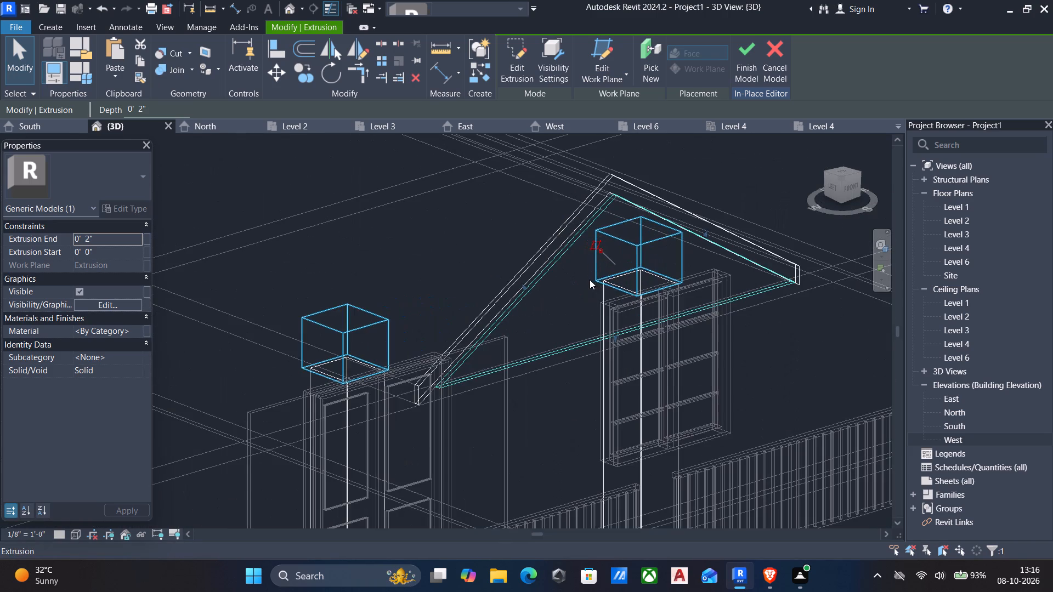
key("Escape")
left_click(561, 263)
scroll(564, 269, "down", 3)
middle_click_drag(578, 266, 693, 314, "shift")
scroll(689, 308, "up", 1)
scroll(574, 303, "up", 3)
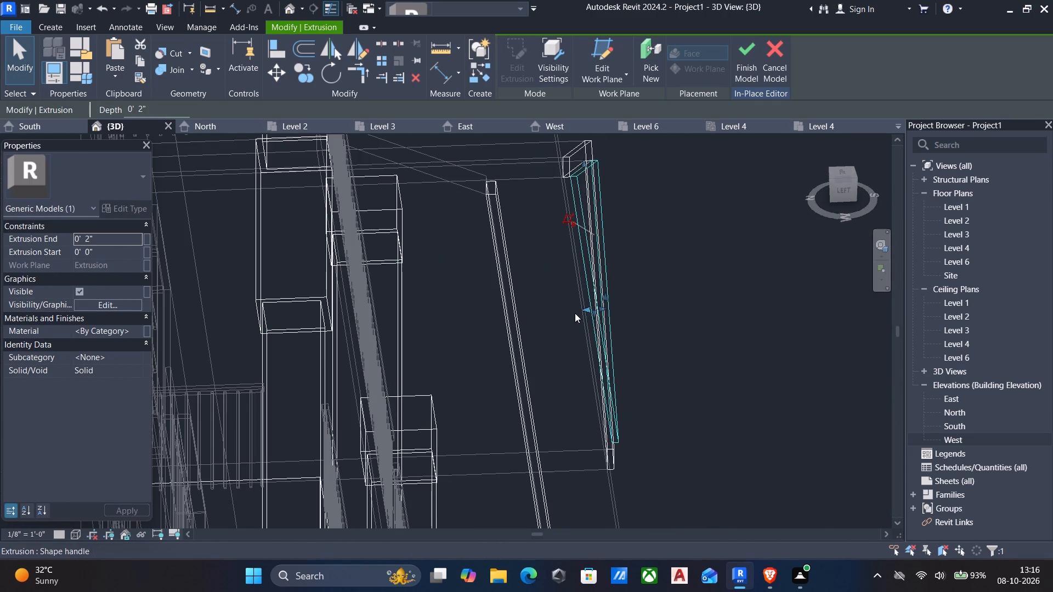
left_click_drag(585, 309, 508, 319)
key("Escape")
left_click(507, 41)
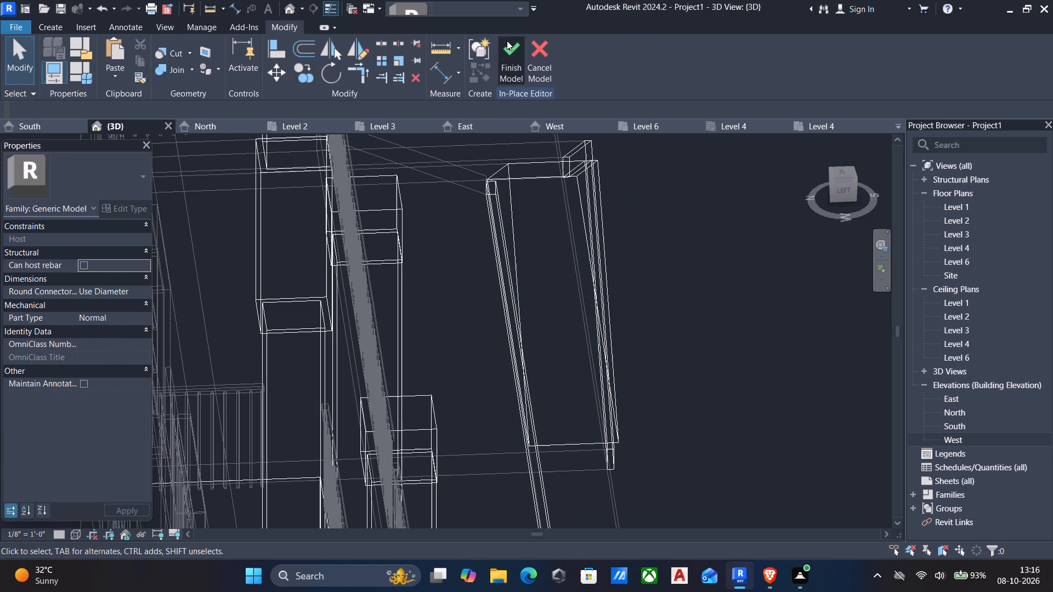
Switch the 3D view to the shaded visual style and bring the upper gable into view from its side.
left_click(75, 536)
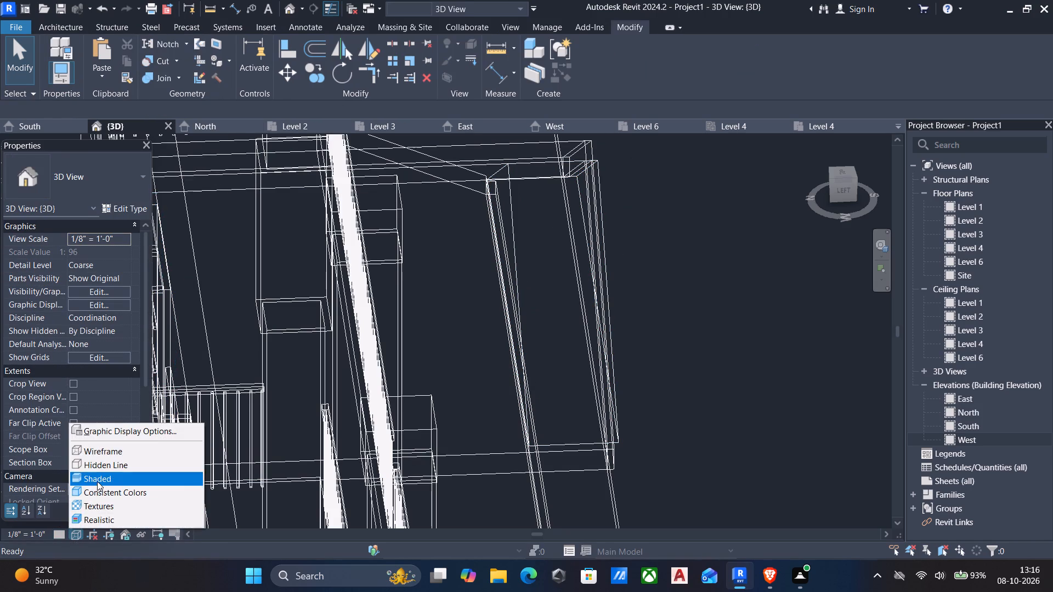
left_click(97, 481)
scroll(227, 474, "down", 7)
middle_click_drag(229, 474, 133, 419, "shift")
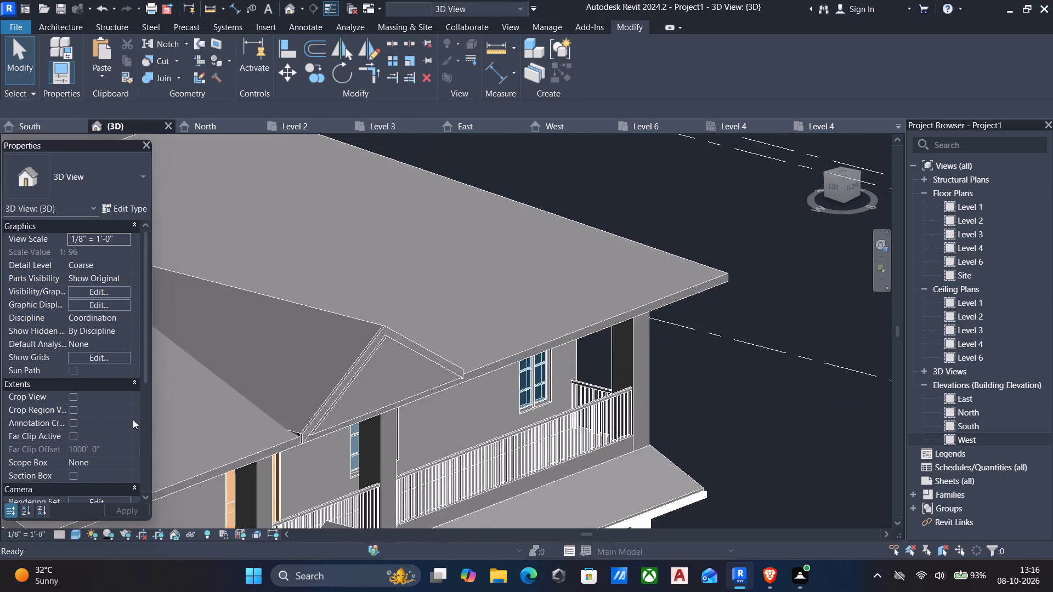
scroll(161, 425, "up", 6)
scroll(422, 452, "down", 5)
middle_click_drag(424, 452, 478, 460, "shift")
scroll(432, 451, "down", 1, "shift")
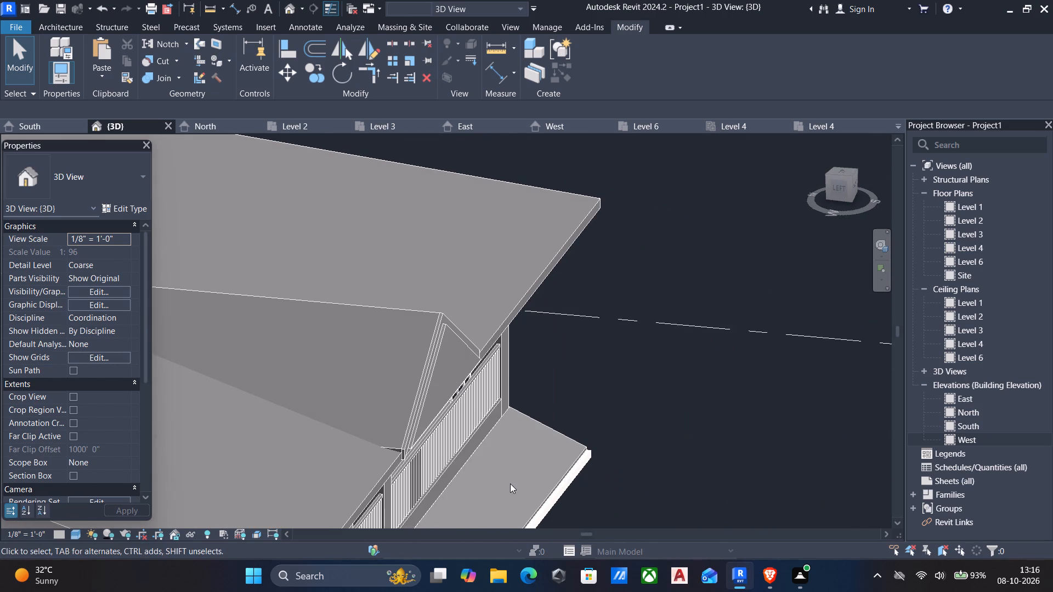
Align the triangular infill's front face with the front face of the upper gable trim.
type("al")
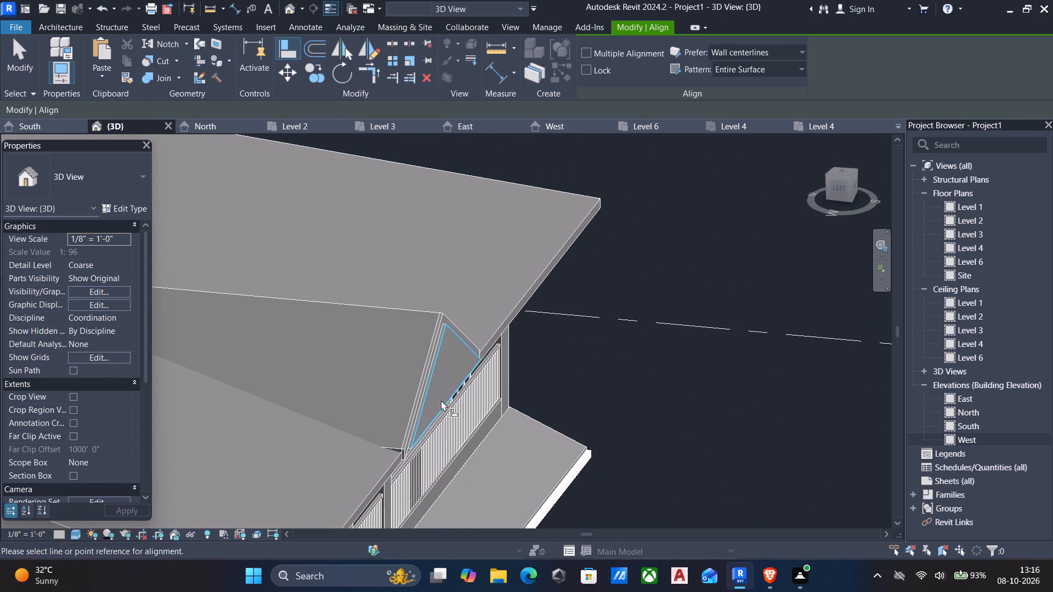
scroll(442, 386, "up", 5)
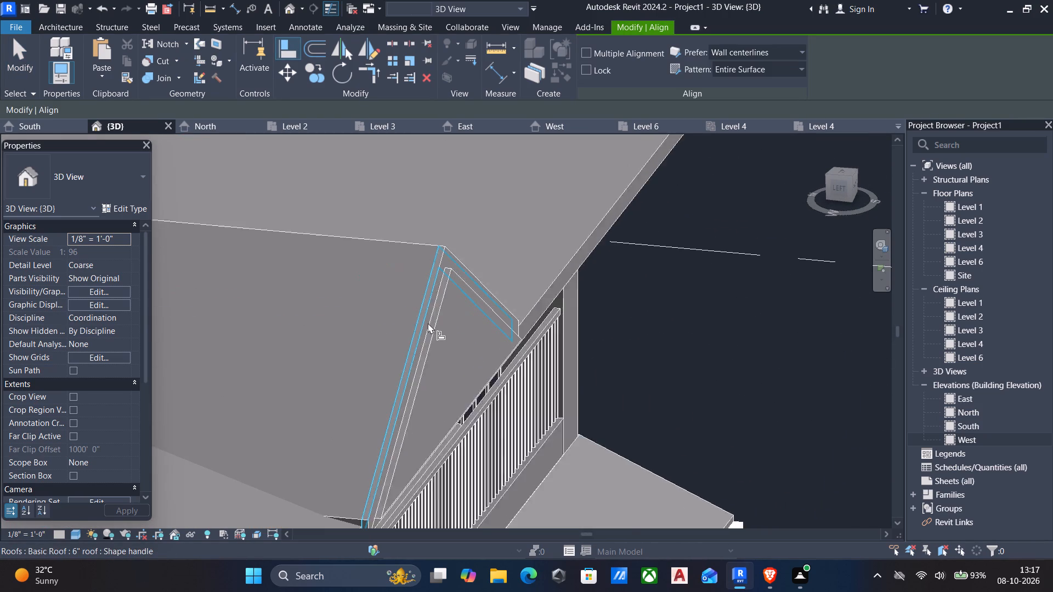
scroll(427, 323, "up", 3)
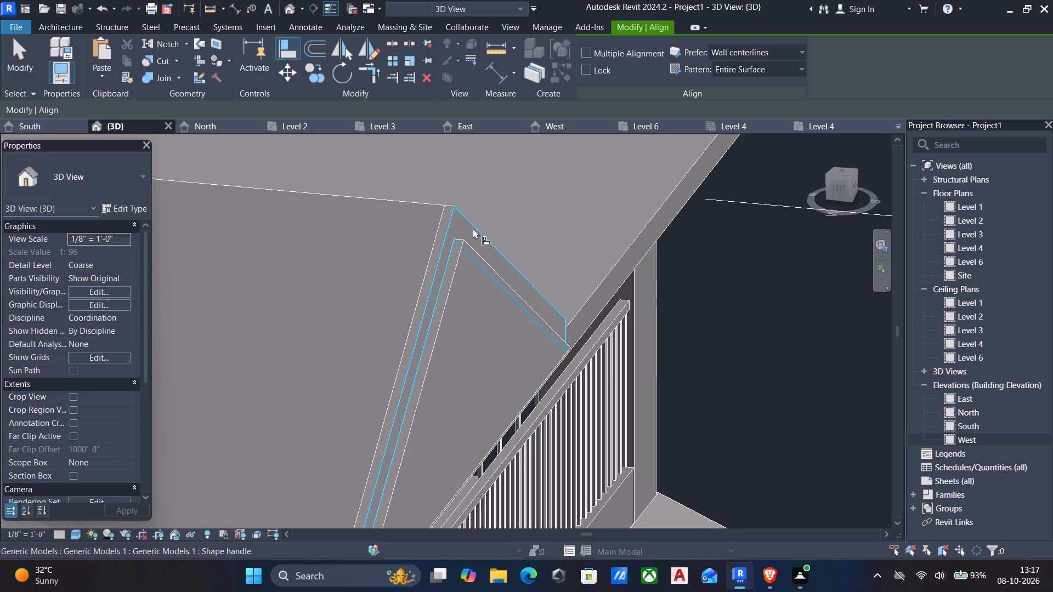
left_click(473, 228)
left_click(468, 251)
scroll(471, 259, "down", 4)
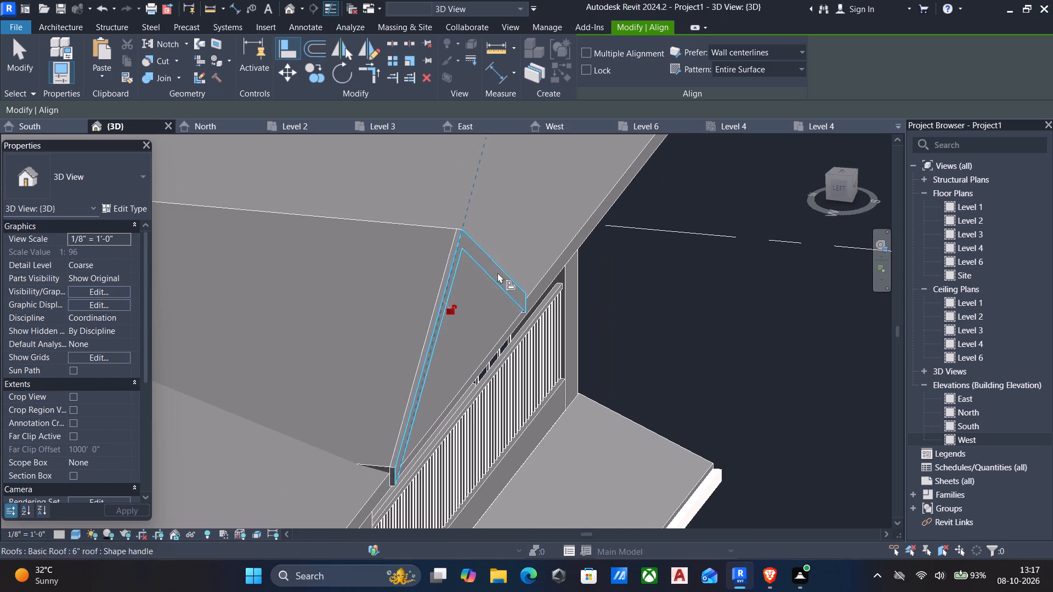
key("Escape")
key("Escape")
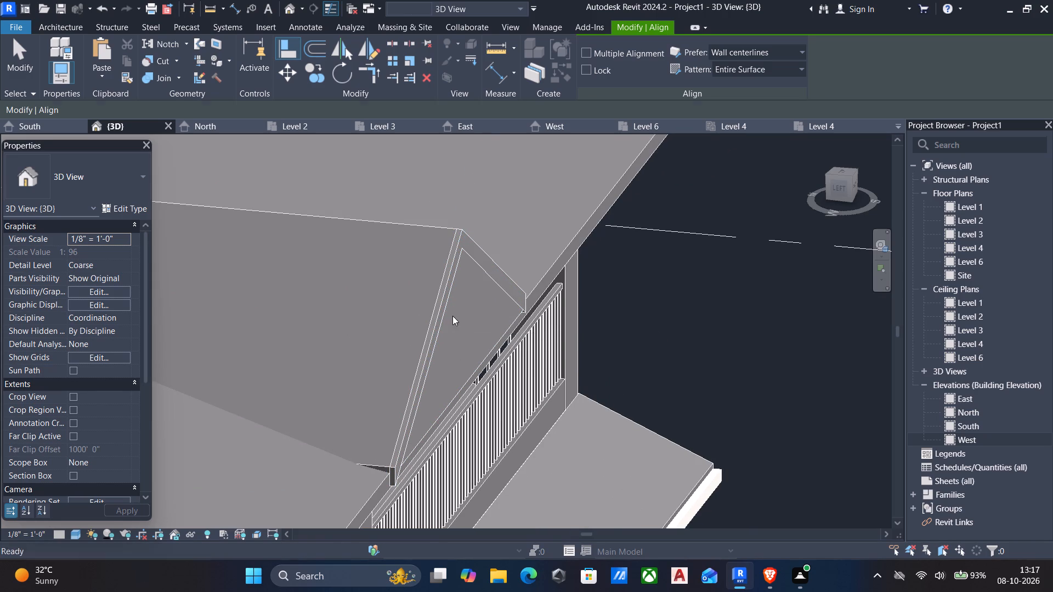
Reopen the in-place model and pull the triangular infill's front face back about 1 11/16" behind the gable trim's front.
left_click(480, 361)
scroll(492, 305, "down", 1)
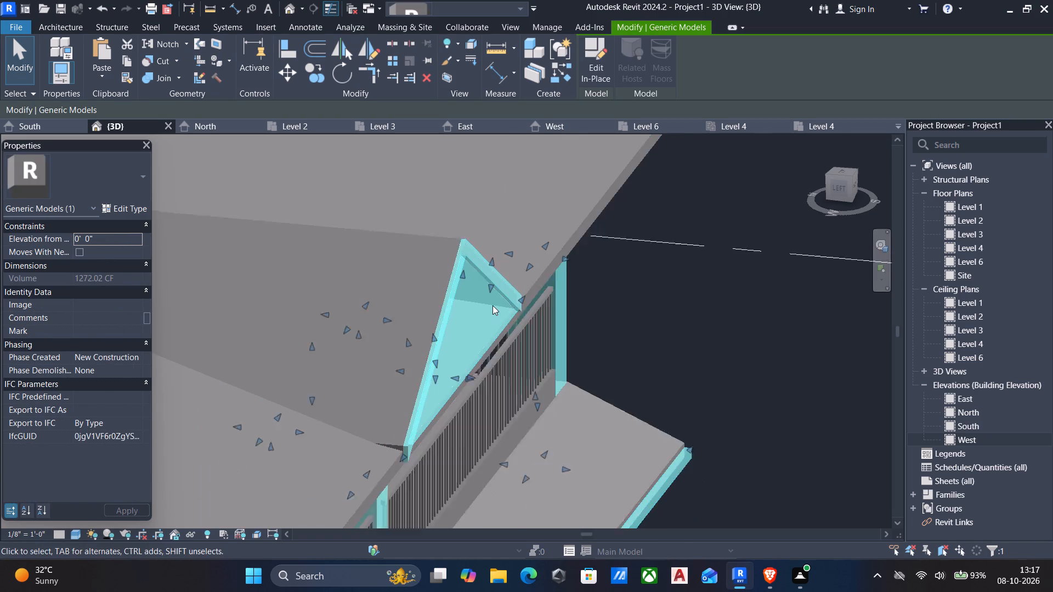
scroll(492, 305, "down", 3)
left_click(587, 84)
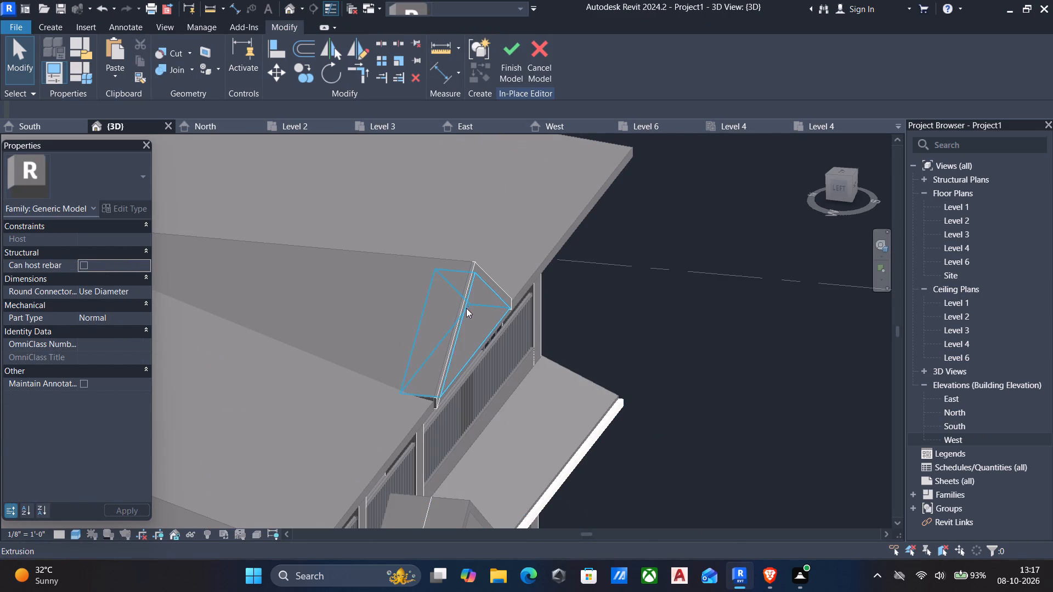
left_click(469, 310)
scroll(468, 362, "up", 4)
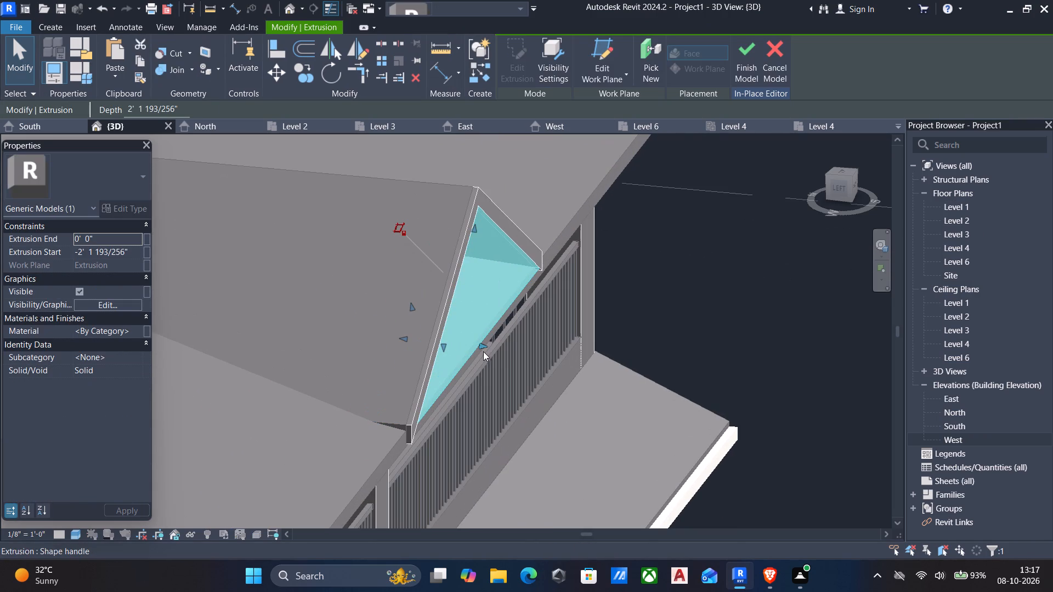
left_click_drag(484, 349, 399, 330)
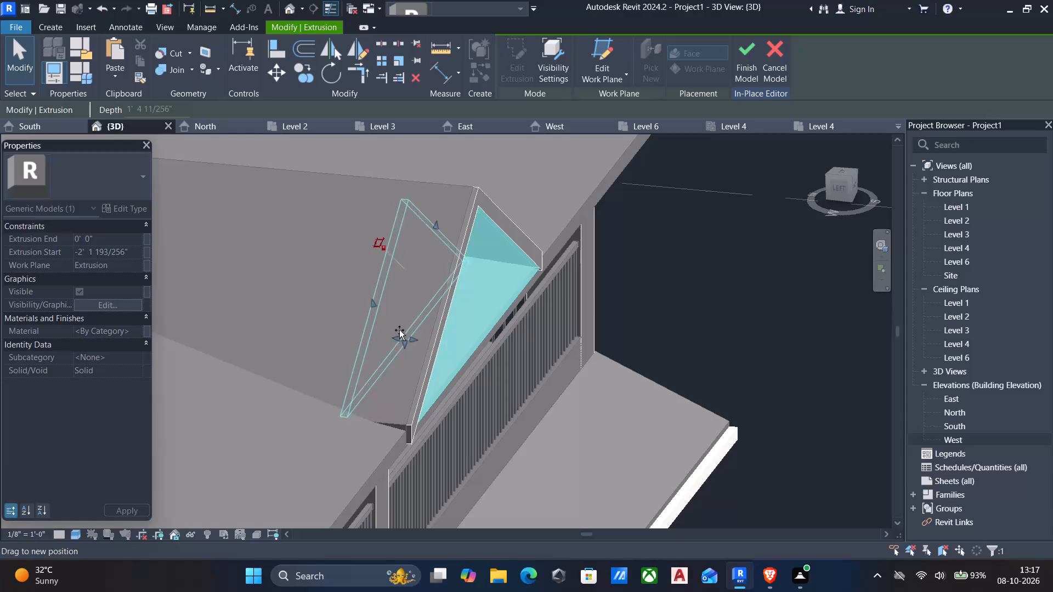
left_click_drag(399, 330, 483, 349)
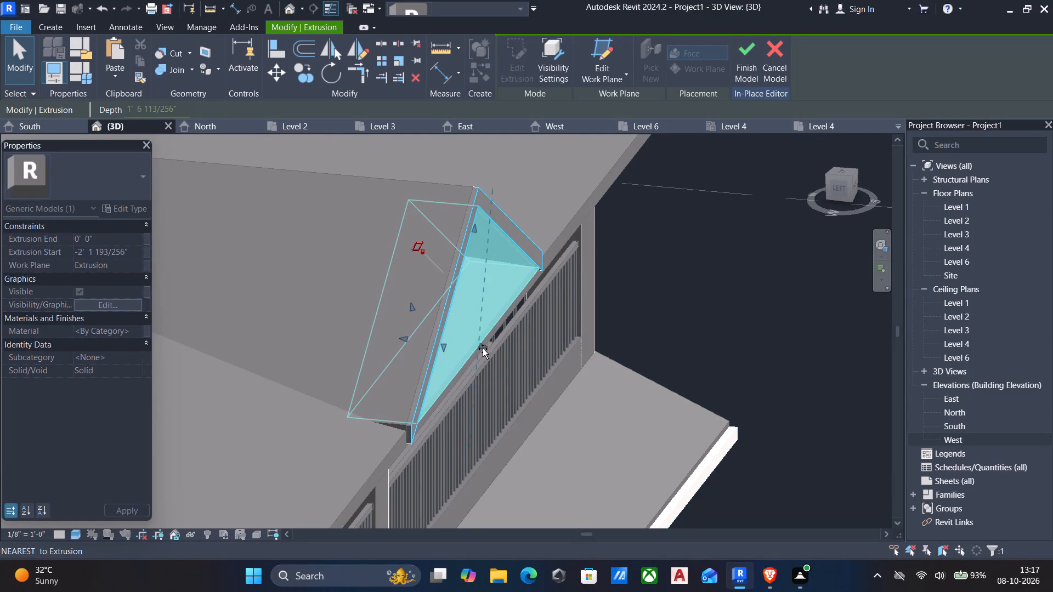
left_click_drag(483, 349, 474, 349)
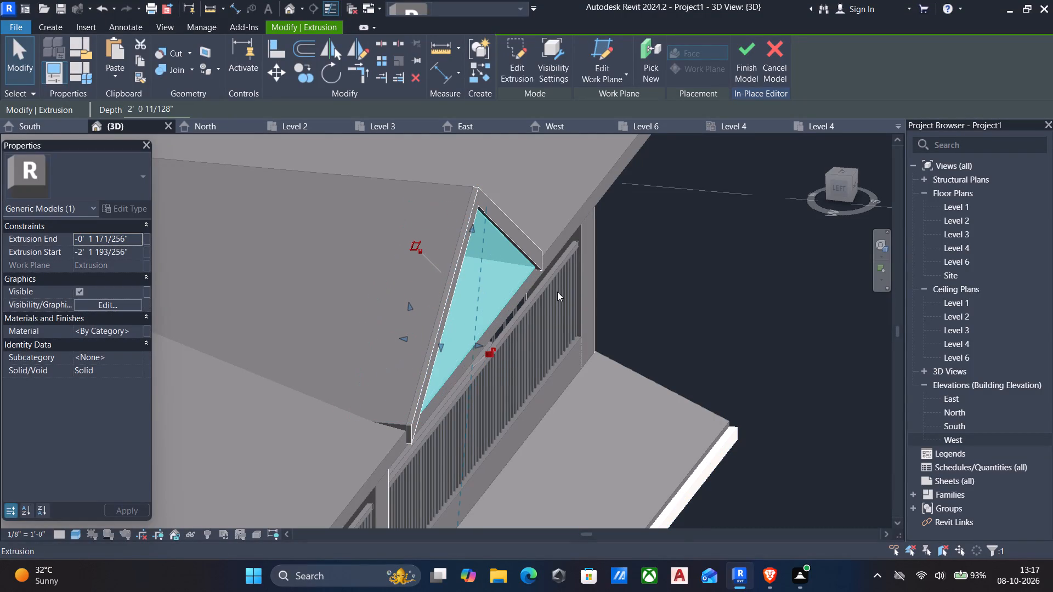
key("Escape")
Examine the upper gable infill, the columns and the lower entrance gable from the front of the house.
scroll(557, 292, "down", 4)
middle_click_drag(560, 295, 339, 153, "shift")
scroll(339, 153, "up", 1)
scroll(348, 185, "down", 4)
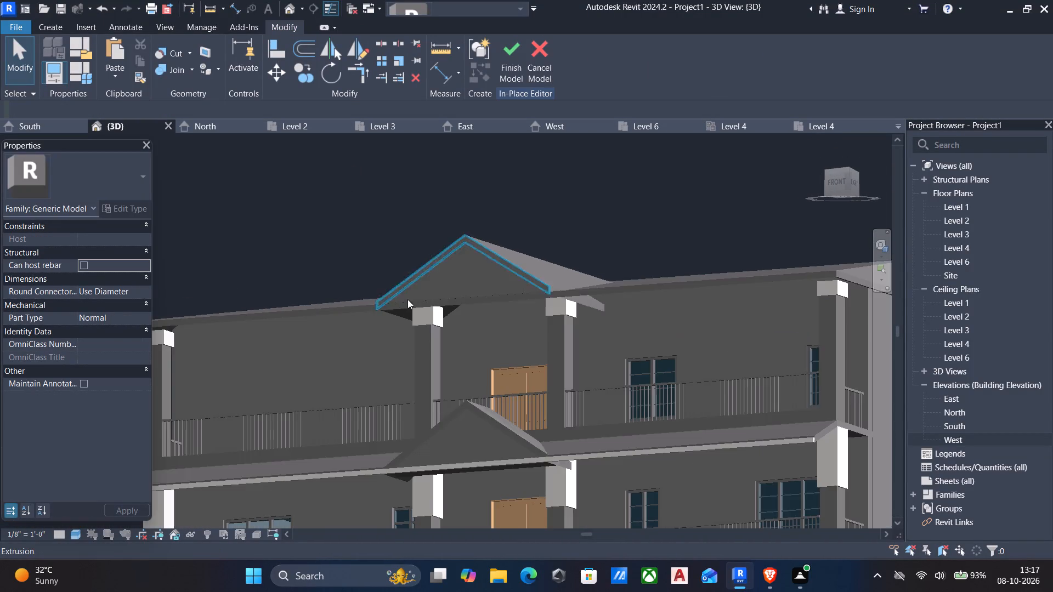
middle_click_drag(467, 397, 491, 353)
scroll(486, 352, "up", 5)
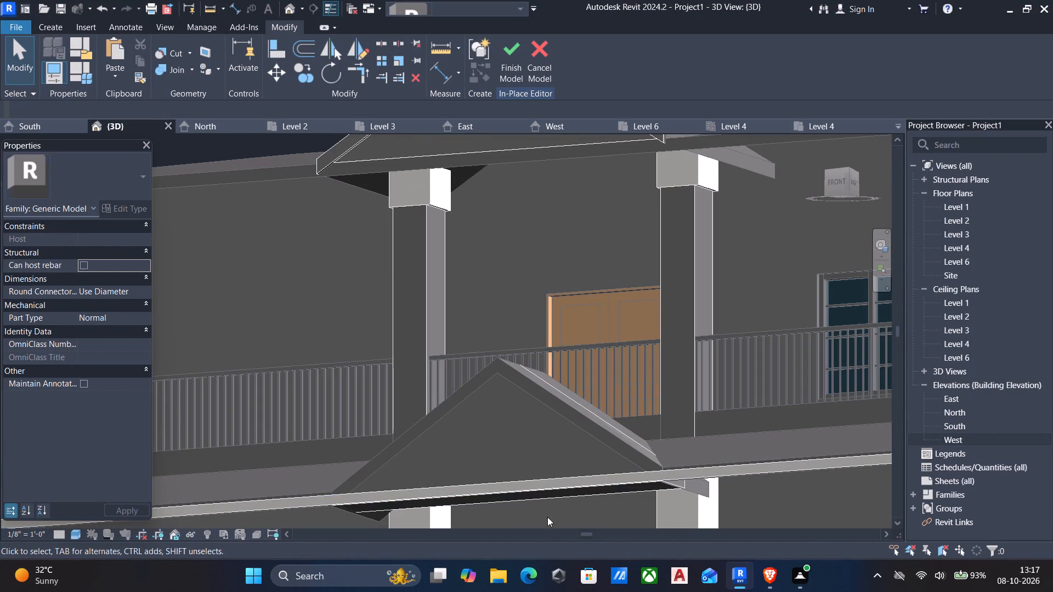
scroll(570, 465, "down", 2)
middle_click_drag(570, 464, 613, 560, "shift")
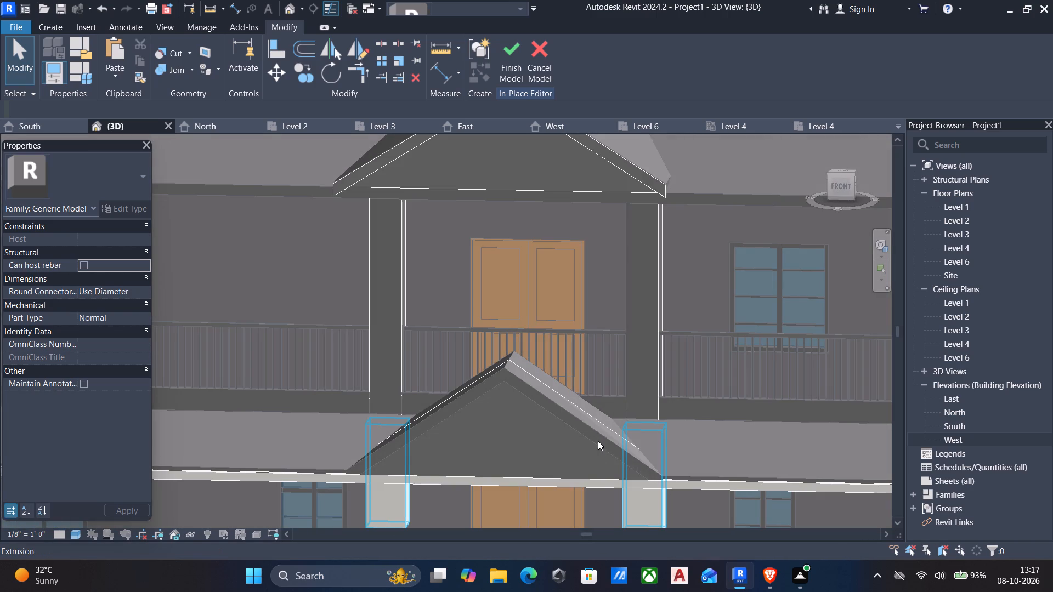
Finish the open in-place model containing the gable infills.
scroll(576, 447, "down", 1)
middle_click_drag(575, 446, 630, 263)
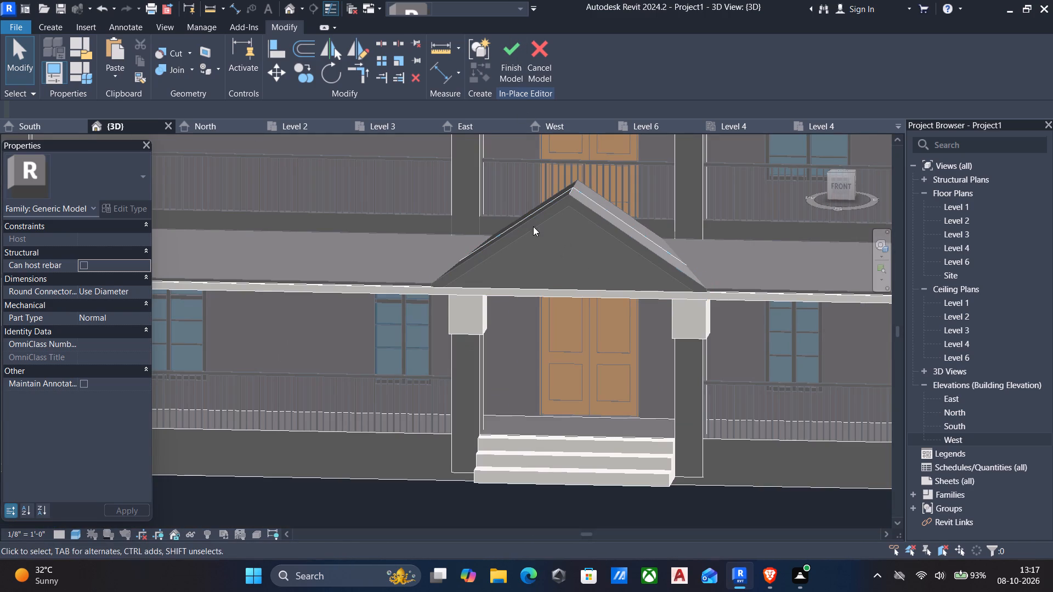
left_click(535, 232)
left_click(512, 57)
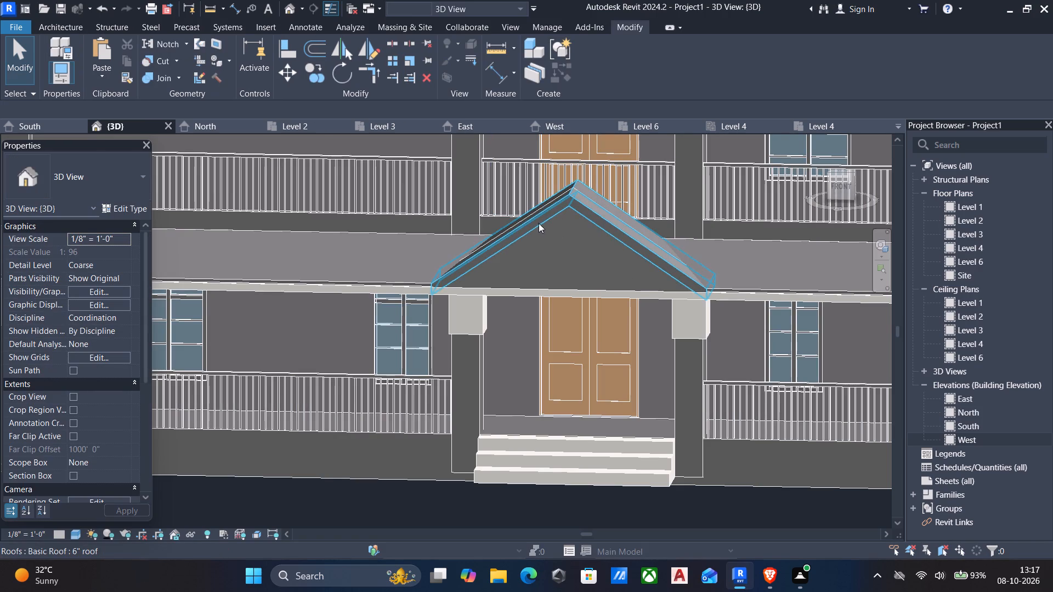
Reopen the in-place model and pull the lower entrance gable infill's front face slightly back behind the roof's front edge.
left_click(539, 234)
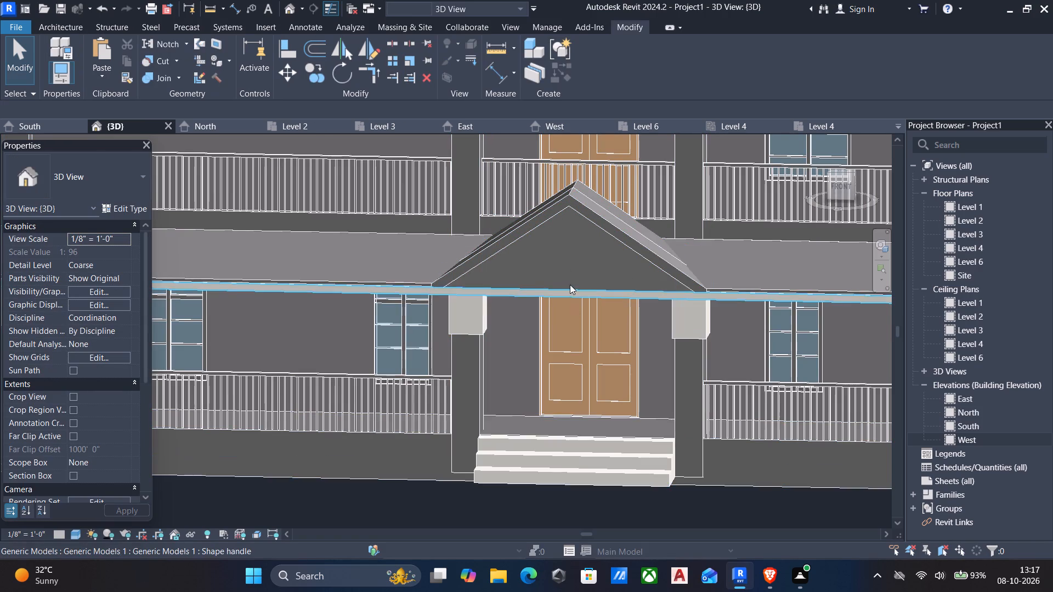
left_click(665, 275)
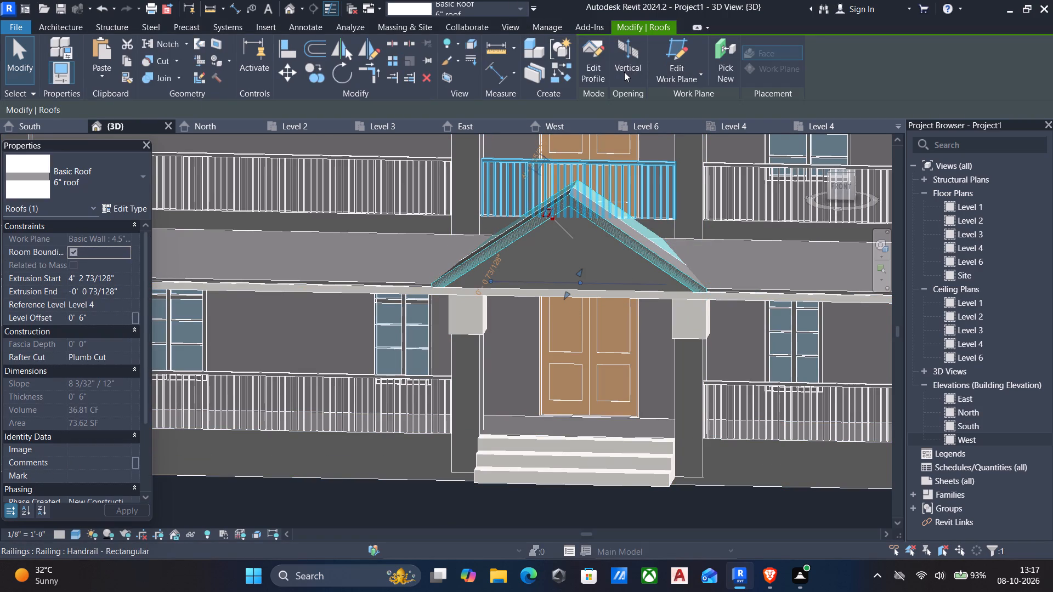
key("Escape")
left_click(478, 365)
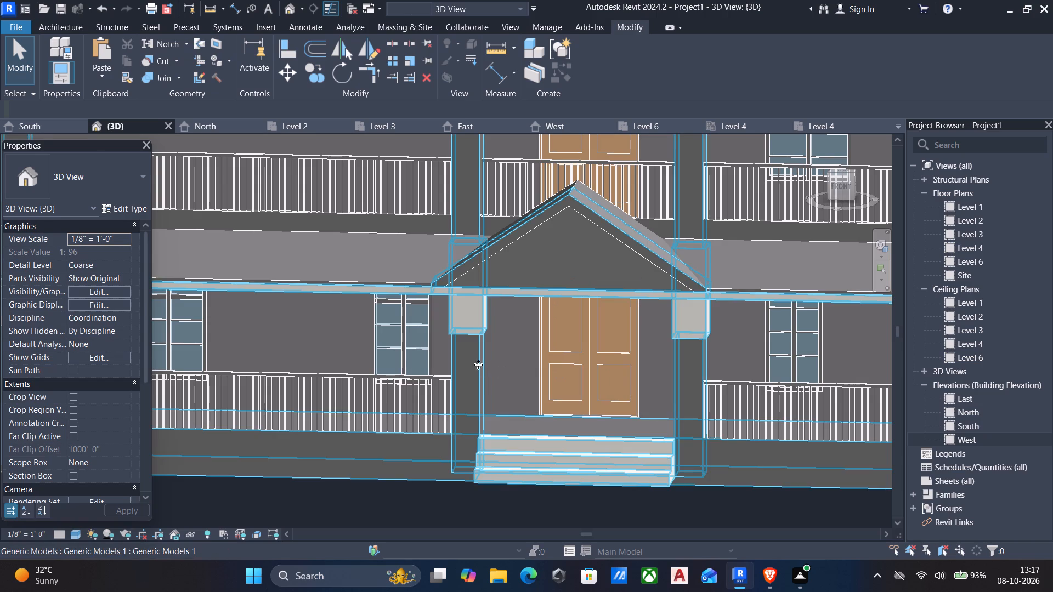
left_click(594, 70)
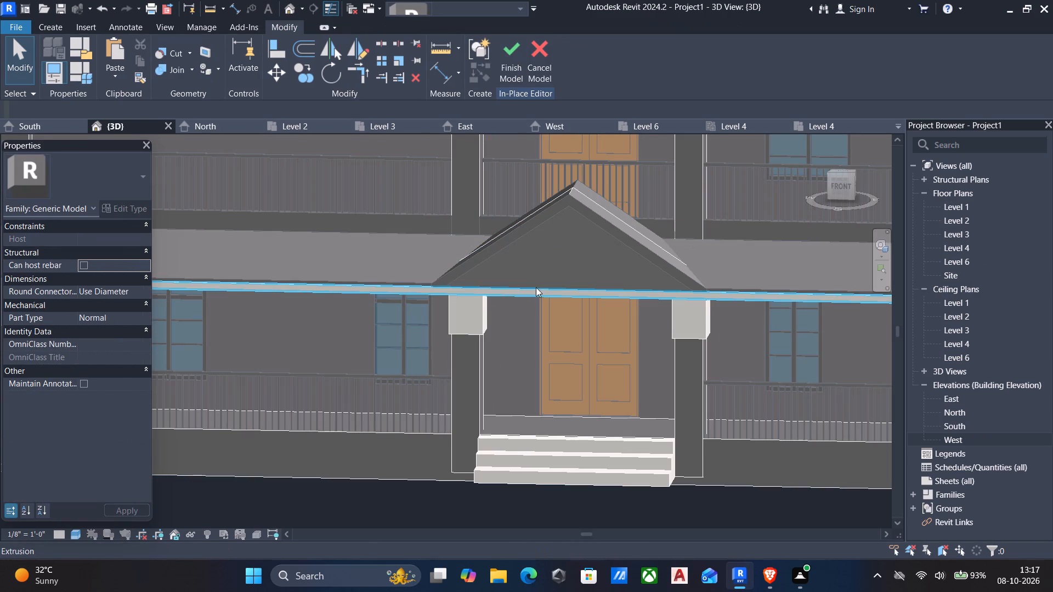
scroll(501, 262, "down", 1, "shift")
middle_click_drag(501, 262, 669, 322, "shift")
scroll(616, 281, "down", 1, "shift")
scroll(669, 322, "up", 6)
middle_click_drag(414, 303, 397, 298, "shift")
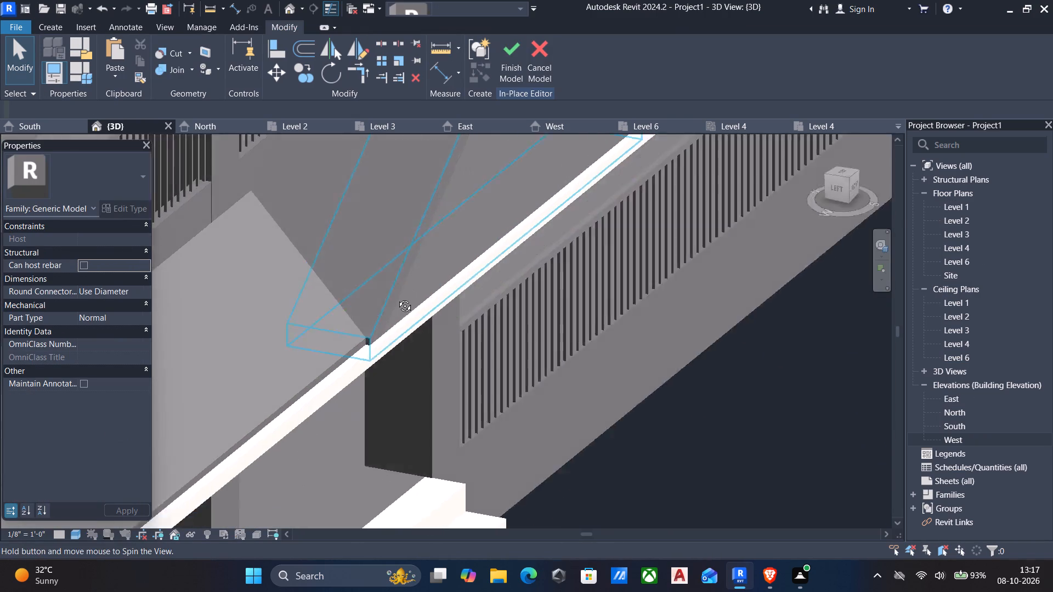
middle_click_drag(397, 298, 373, 286, "shift")
left_click(373, 286)
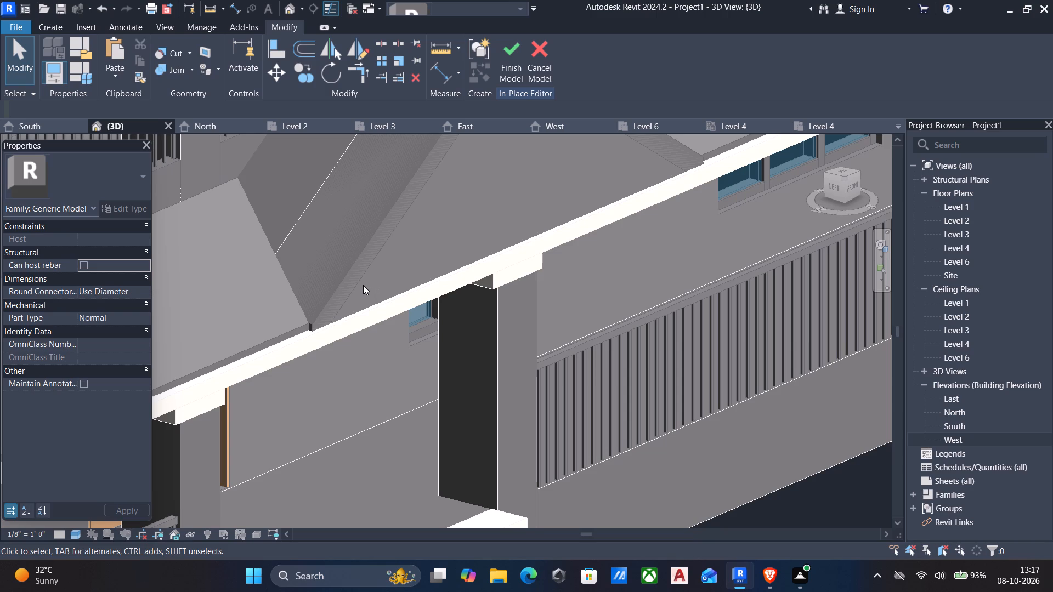
left_click(327, 301)
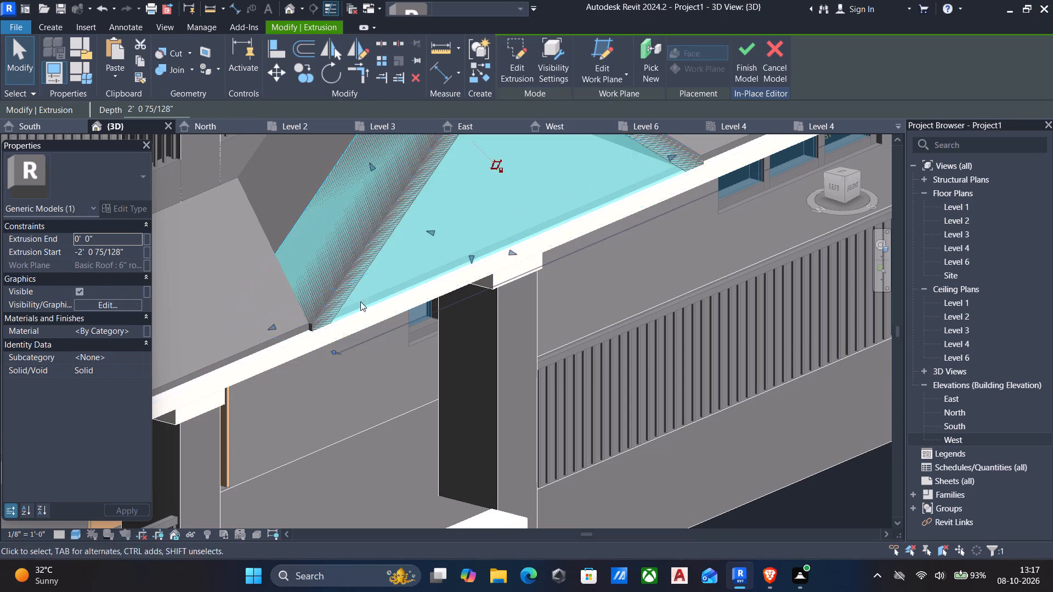
scroll(378, 307, "down", 4)
middle_click_drag(388, 313, 302, 347)
middle_click_drag(302, 347, 447, 331, "shift")
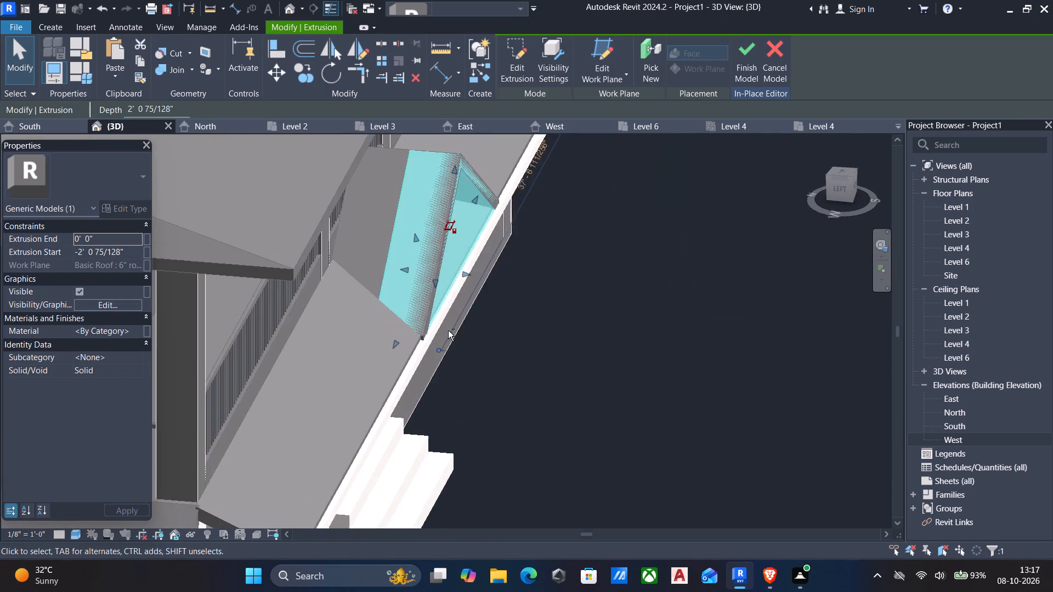
scroll(558, 332, "up", 5)
scroll(347, 207, "down", 5)
middle_click_drag(376, 253, 545, 480)
scroll(550, 470, "up", 3)
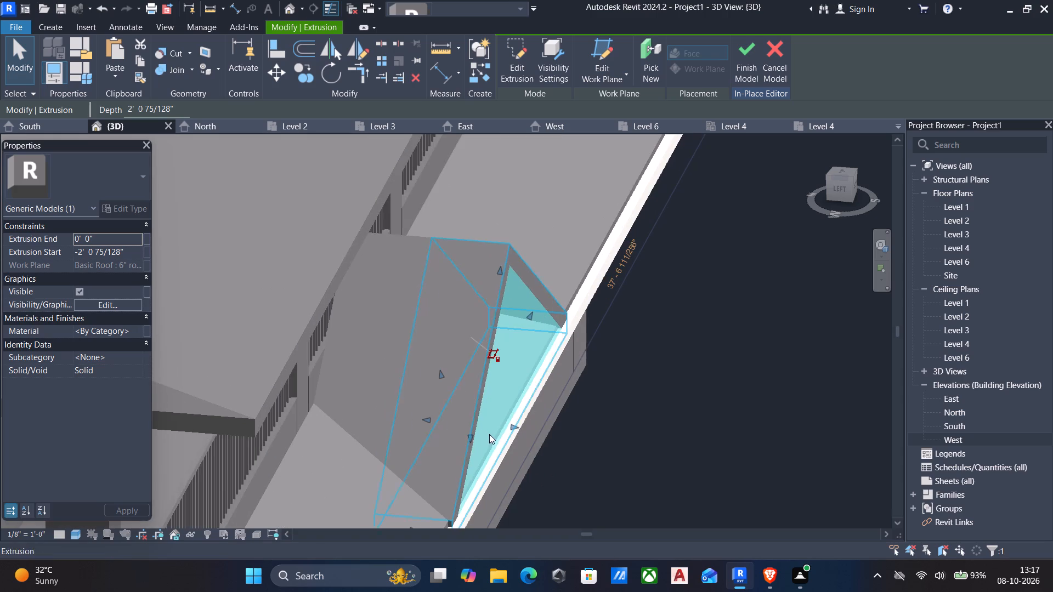
left_click_drag(511, 425, 487, 417)
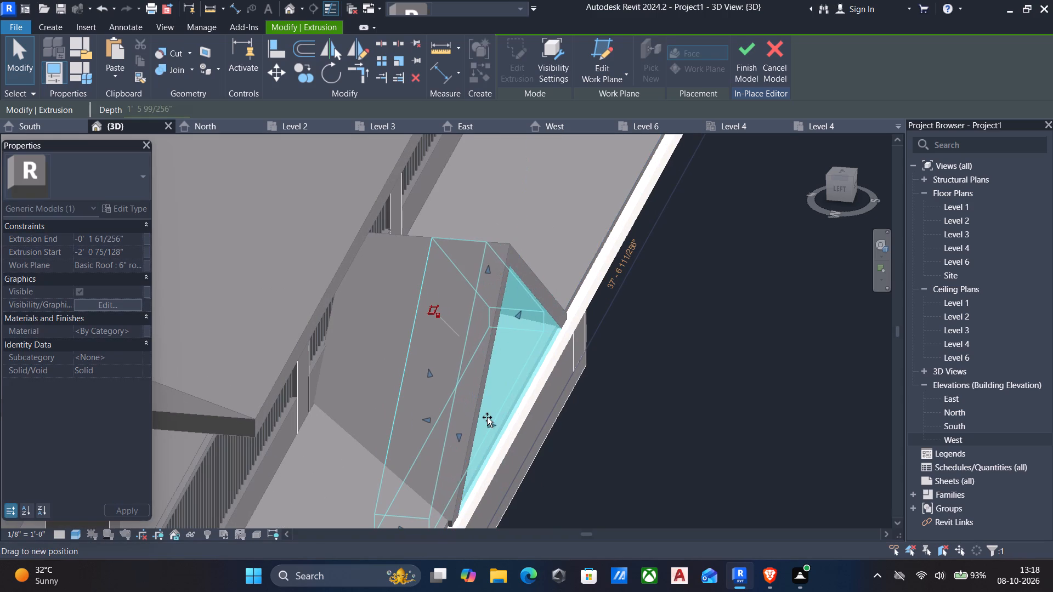
left_click_drag(487, 417, 499, 419)
scroll(523, 432, "down", 3)
key("Escape")
Pull the upper gable's triangular infill front face slightly farther back behind the gable trim.
middle_click_drag(529, 434, 445, 383)
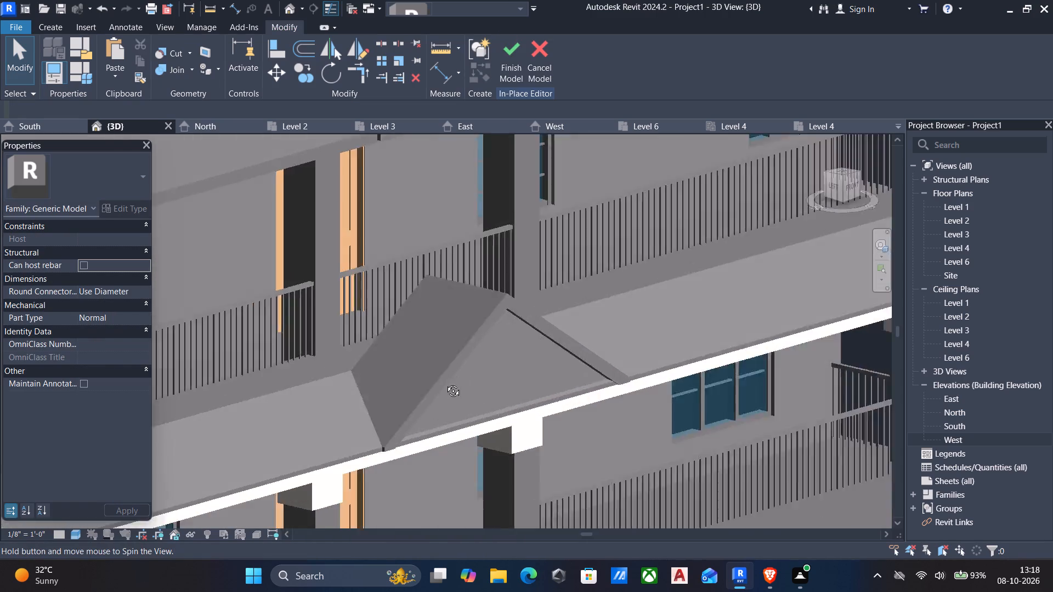
middle_click_drag(445, 383, 414, 379)
scroll(414, 379, "up", 1)
scroll(414, 379, "down", 5)
middle_click_drag(412, 382, 509, 340)
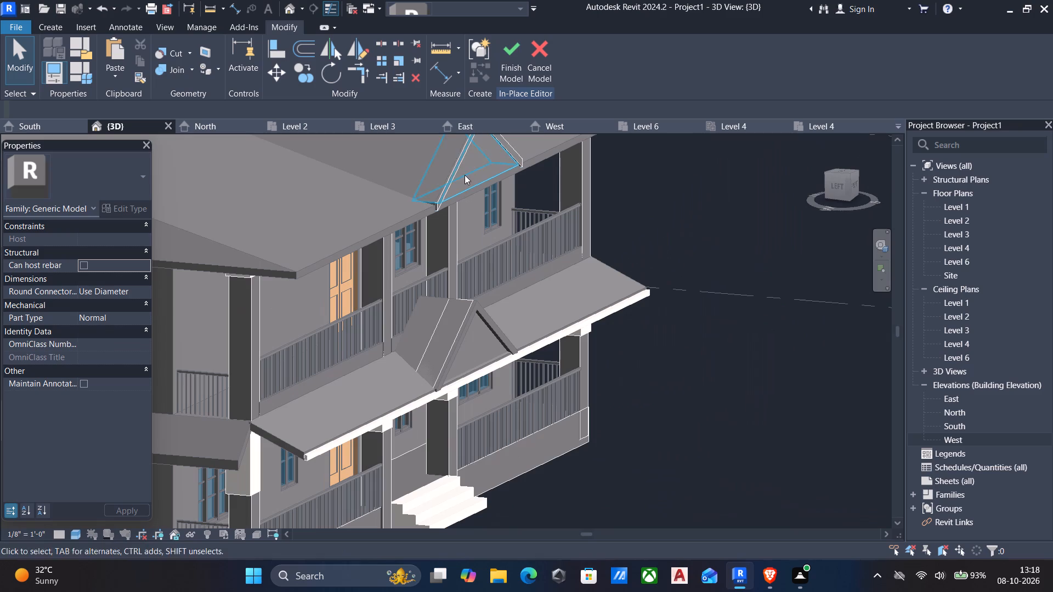
middle_click_drag(477, 218, 580, 454)
scroll(585, 453, "up", 1)
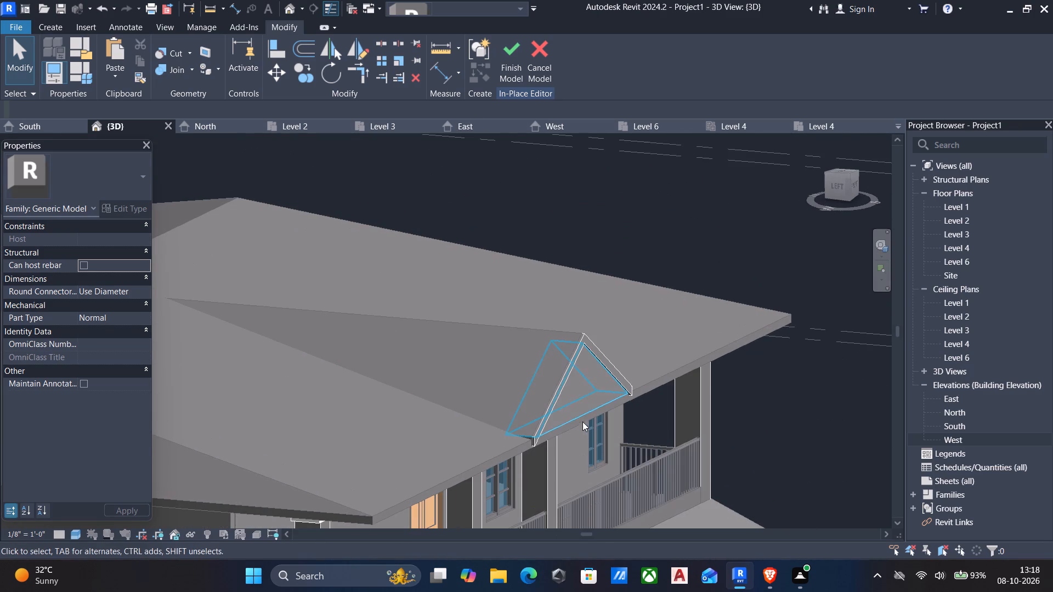
left_click(574, 413)
scroll(585, 382, "up", 4)
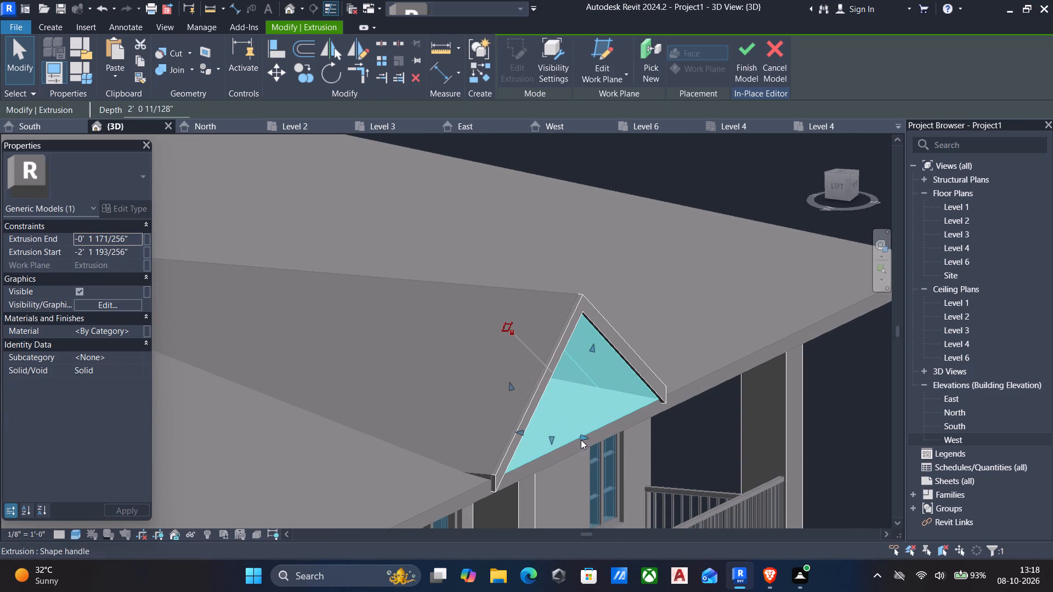
left_click_drag(581, 438, 567, 431)
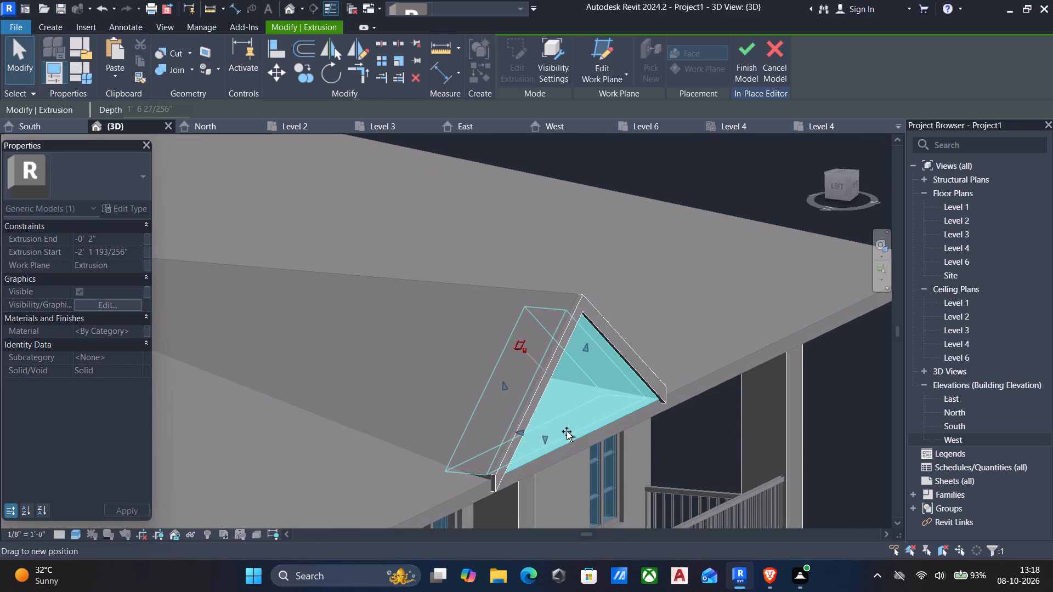
left_click_drag(567, 431, 571, 432)
key("Escape")
Examine the upper and lower gable infills from the front and both sides of the house.
scroll(596, 445, "down", 3)
middle_click_drag(603, 450, 471, 383, "shift")
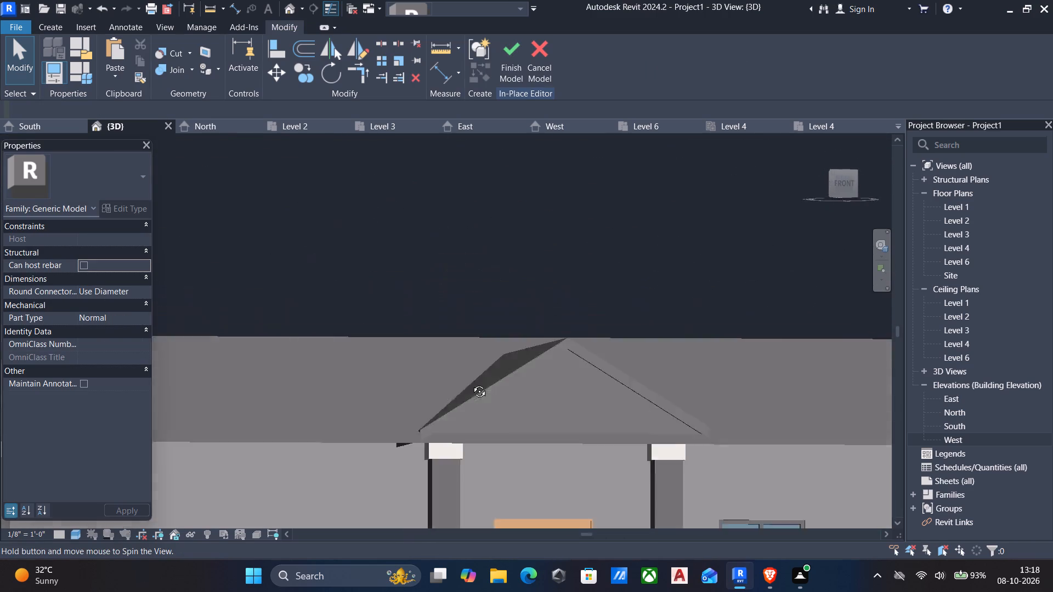
middle_click_drag(471, 383, 389, 436, "shift")
scroll(407, 445, "down", 9)
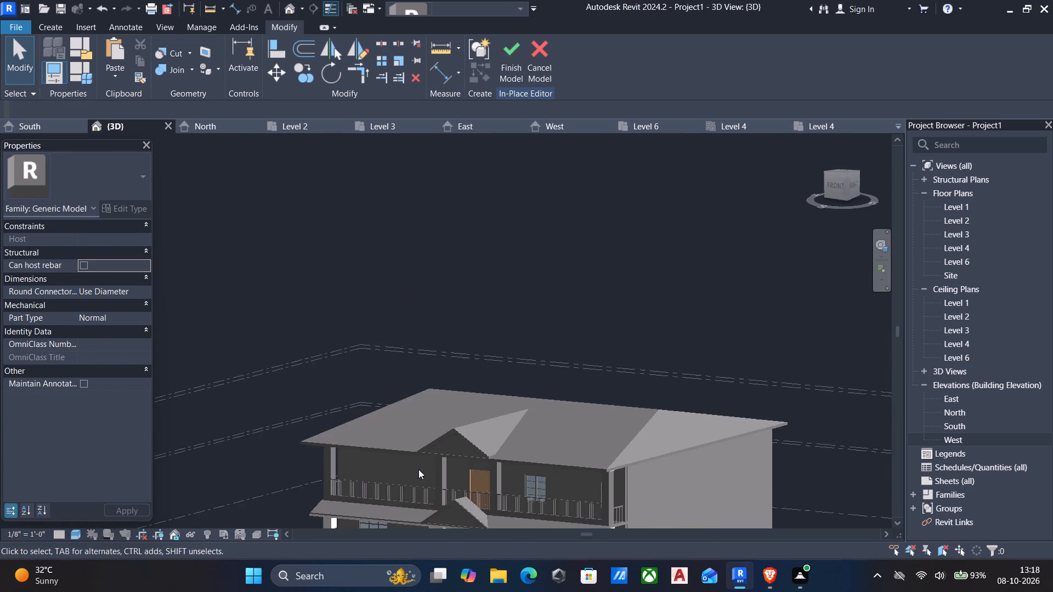
middle_click_drag(418, 469, 461, 430)
scroll(489, 464, "down", 4)
middle_click_drag(516, 485, 539, 451)
middle_click_drag(537, 472, 649, 429, "shift")
scroll(631, 435, "up", 3)
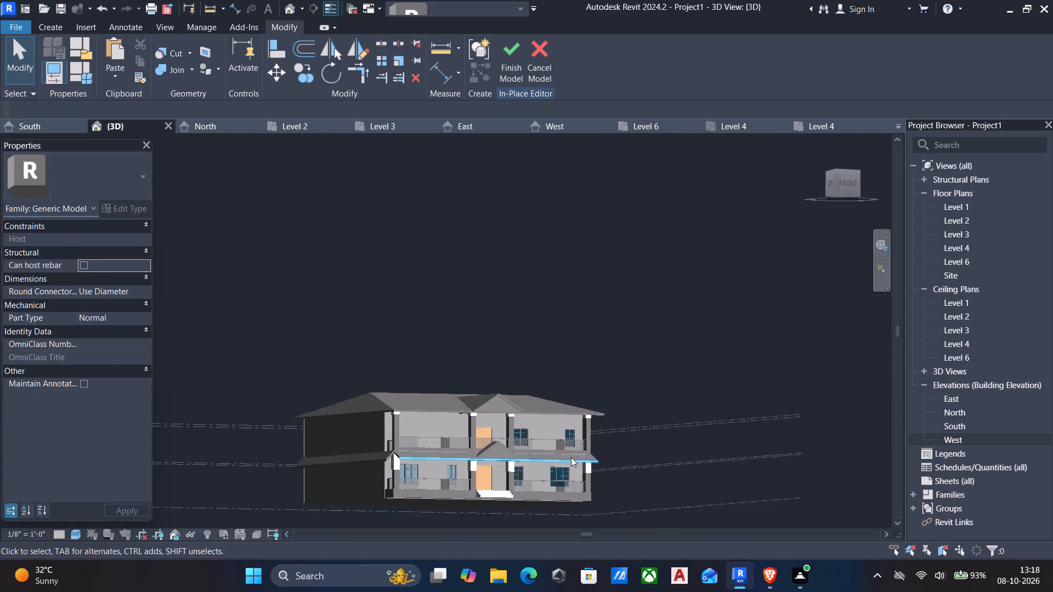
scroll(571, 457, "up", 3)
scroll(462, 480, "down", 1)
middle_click_drag(474, 483, 553, 463)
scroll(548, 465, "up", 5)
scroll(507, 487, "down", 1)
middle_click_drag(506, 488, 391, 494)
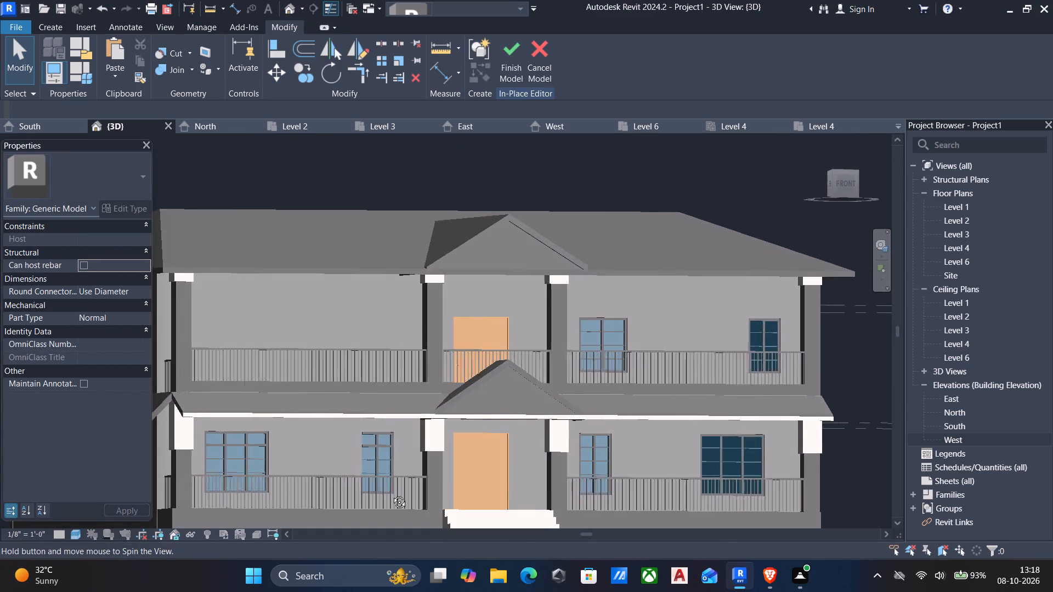
middle_click_drag(391, 494, 360, 496)
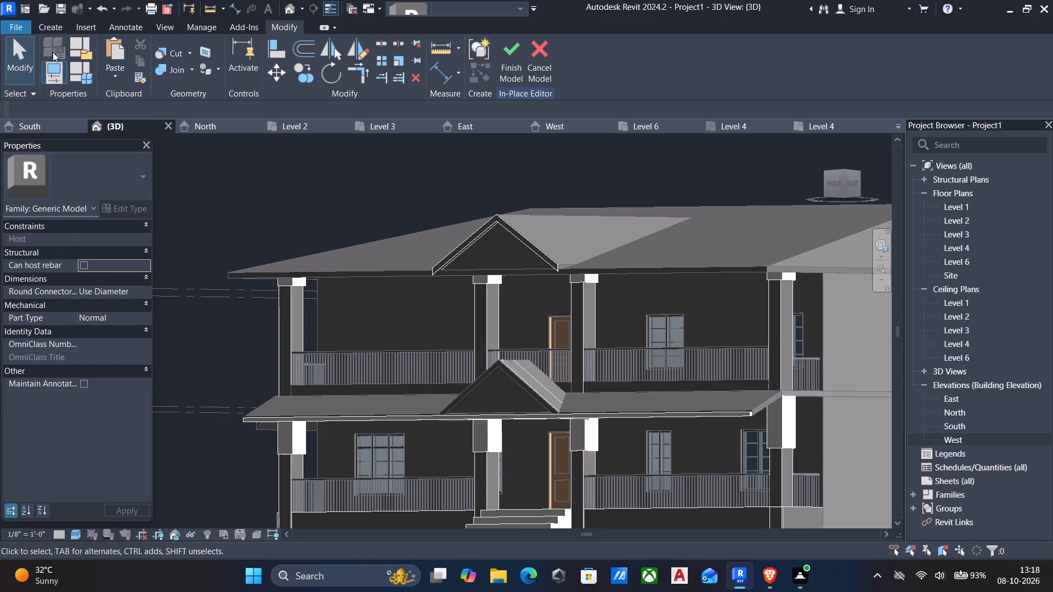
Start a new extrusion in the in-place model and pick a work plane at the front of the upper gable.
left_click(46, 30)
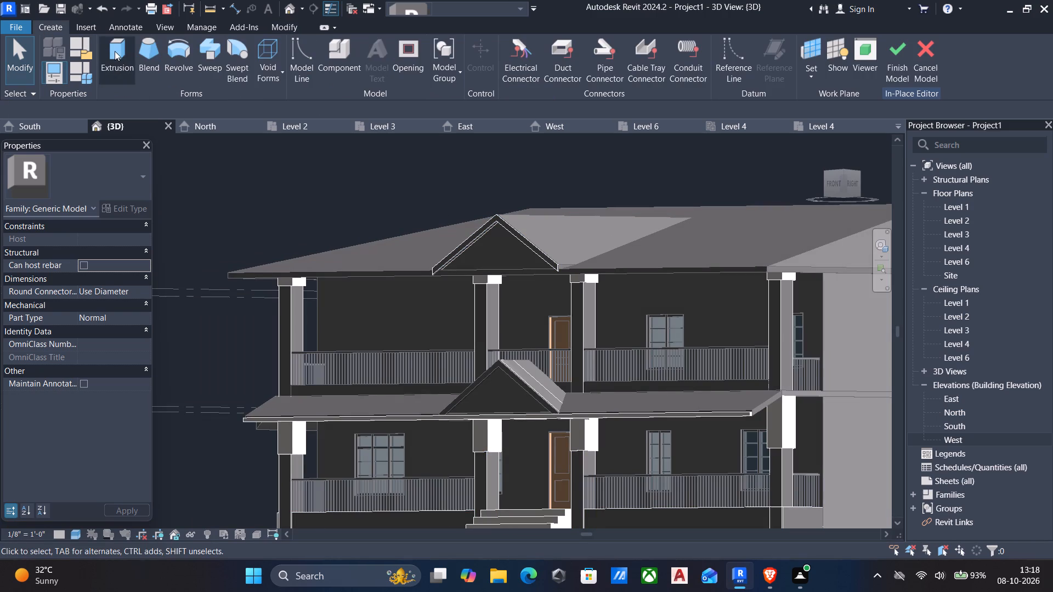
left_click(116, 51)
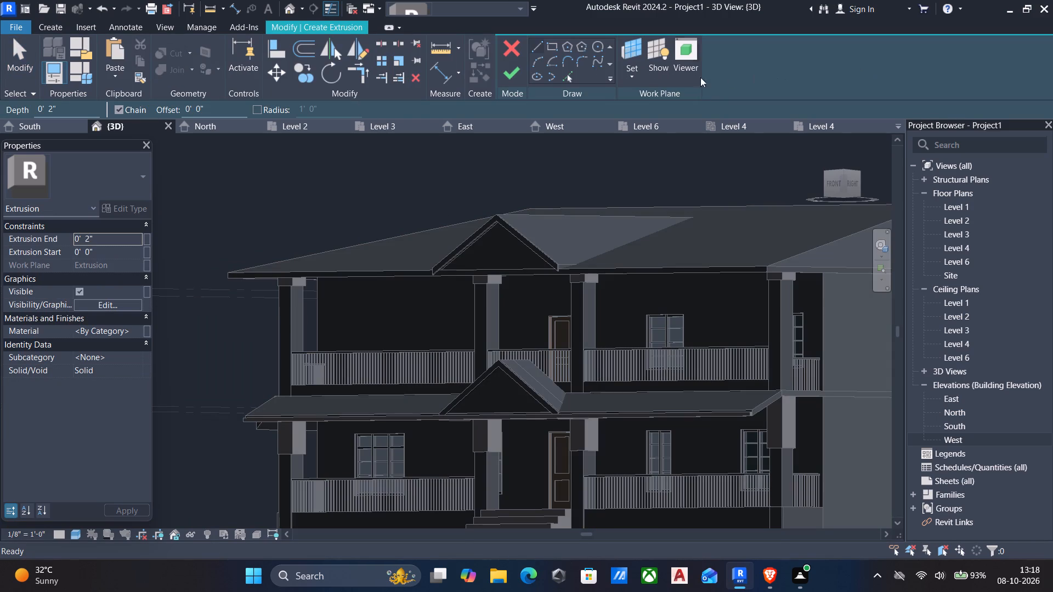
left_click(629, 76)
left_click(666, 125)
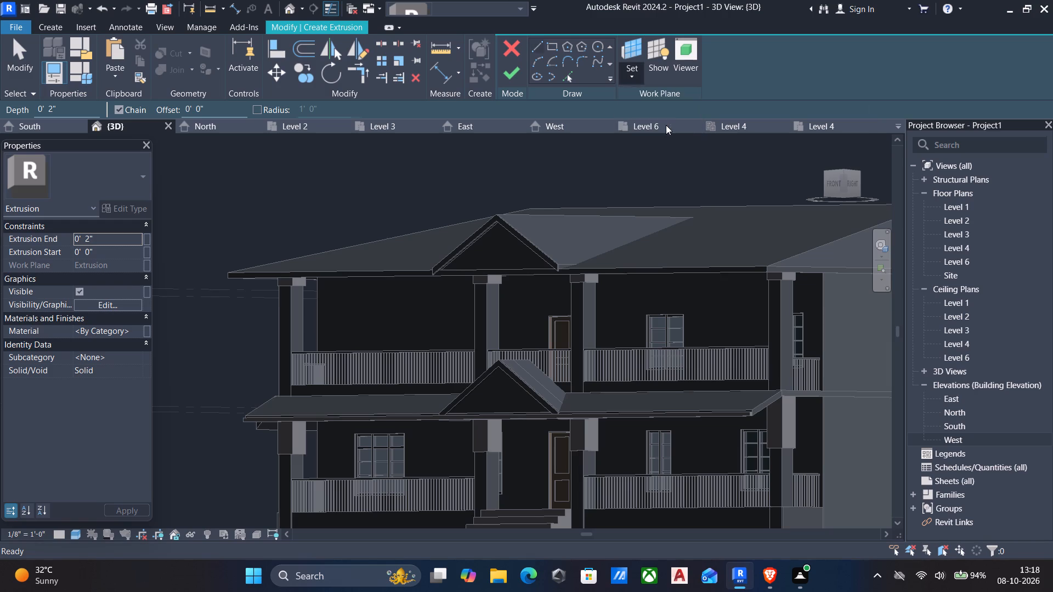
left_click(514, 266)
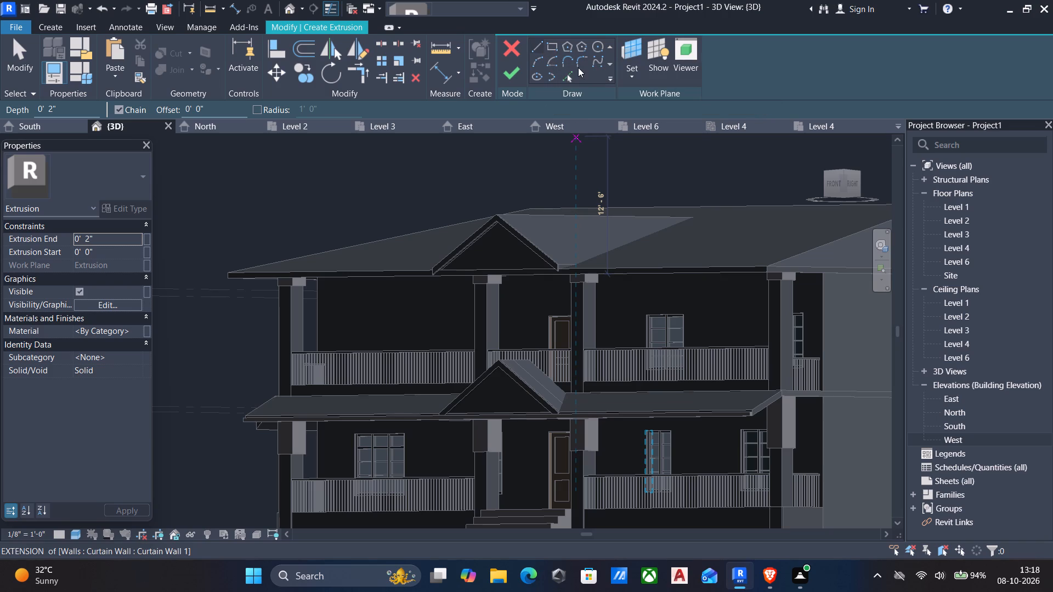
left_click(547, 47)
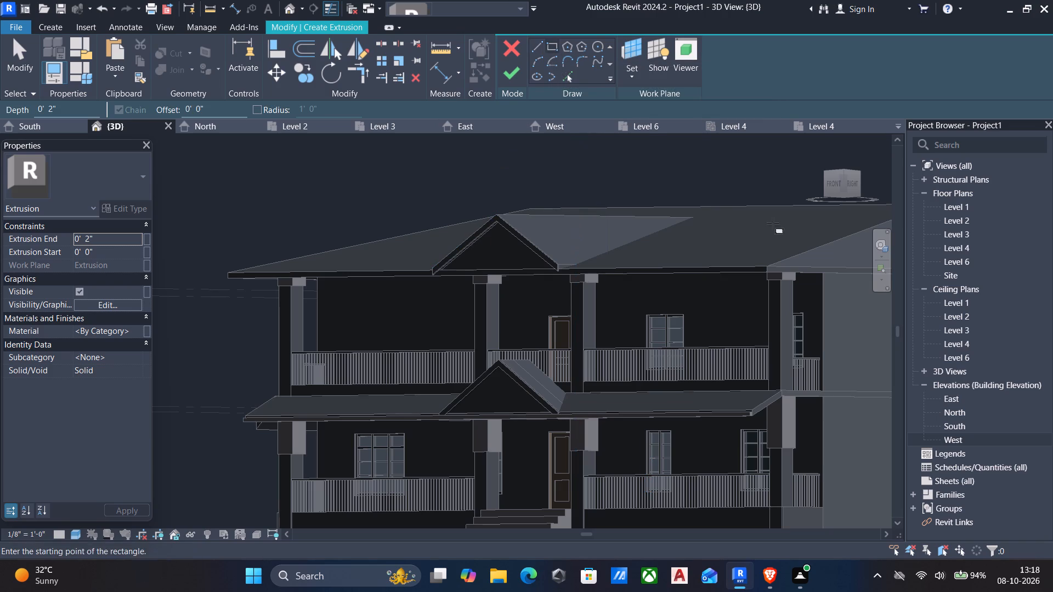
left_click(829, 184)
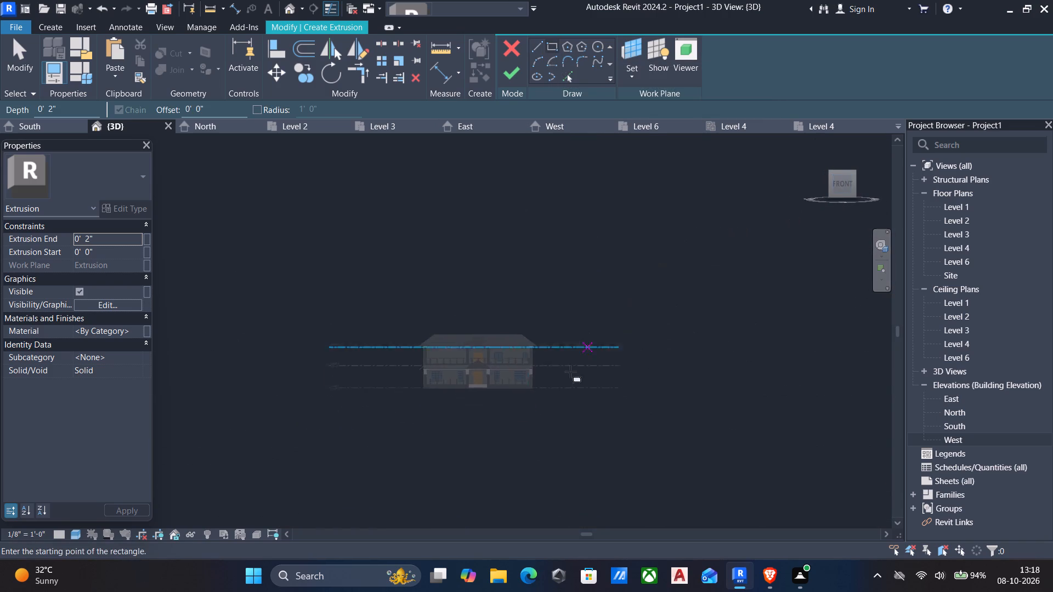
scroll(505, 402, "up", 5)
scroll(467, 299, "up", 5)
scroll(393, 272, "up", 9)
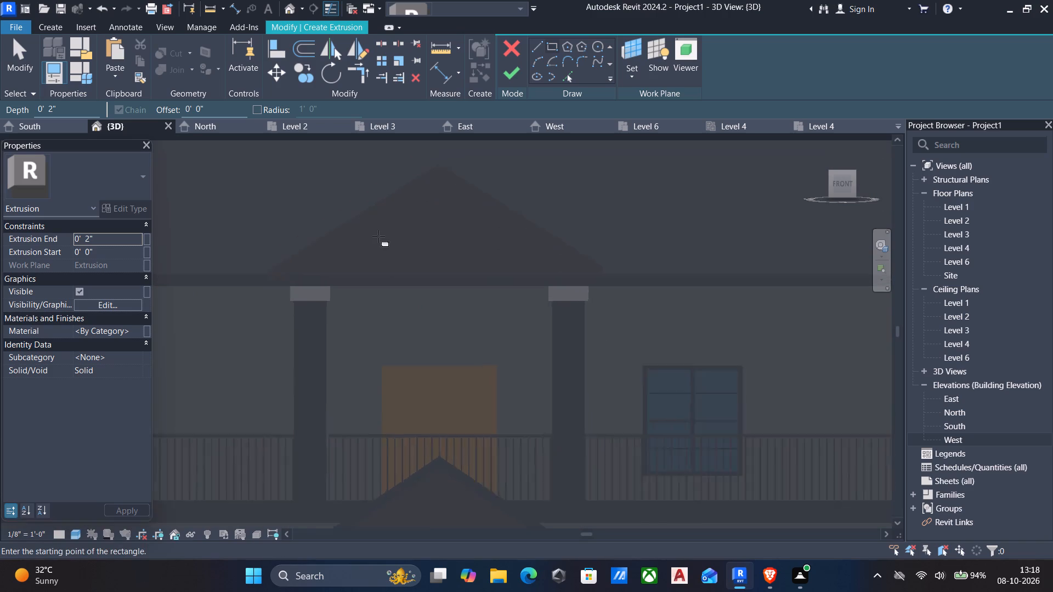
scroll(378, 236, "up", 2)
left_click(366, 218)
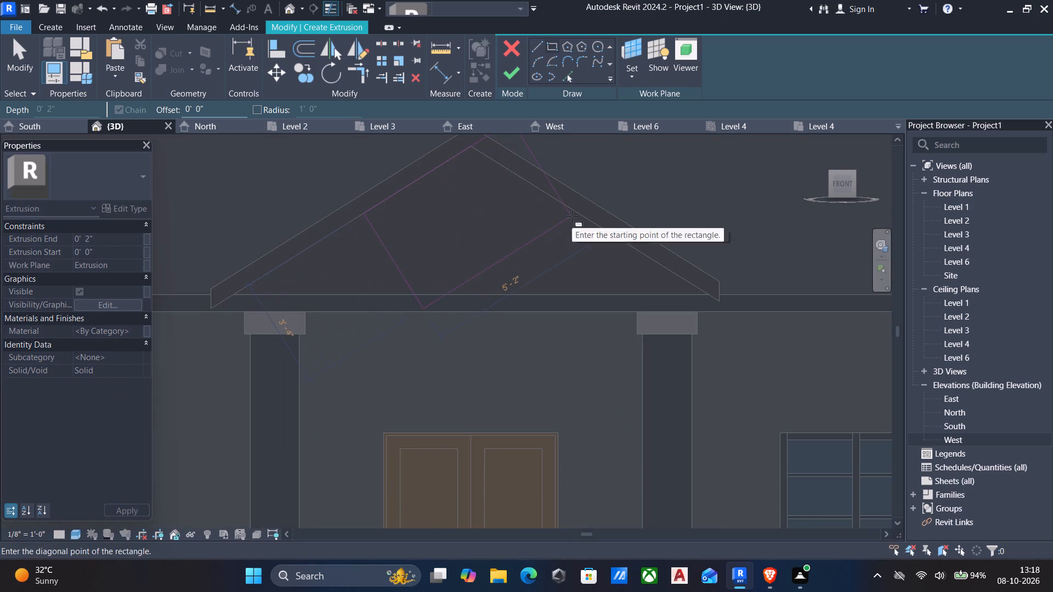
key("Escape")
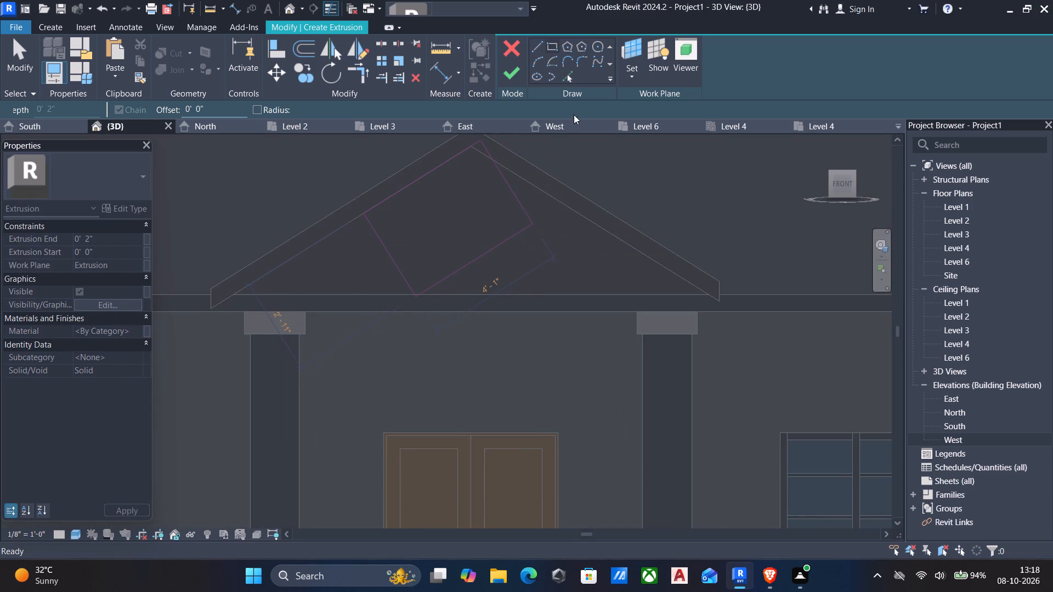
Sketch a closed thin horizontal strip about 5.5 ft long across the gable infill, with ends following both roof slopes.
left_click(534, 48)
left_click_drag(381, 203, 387, 202)
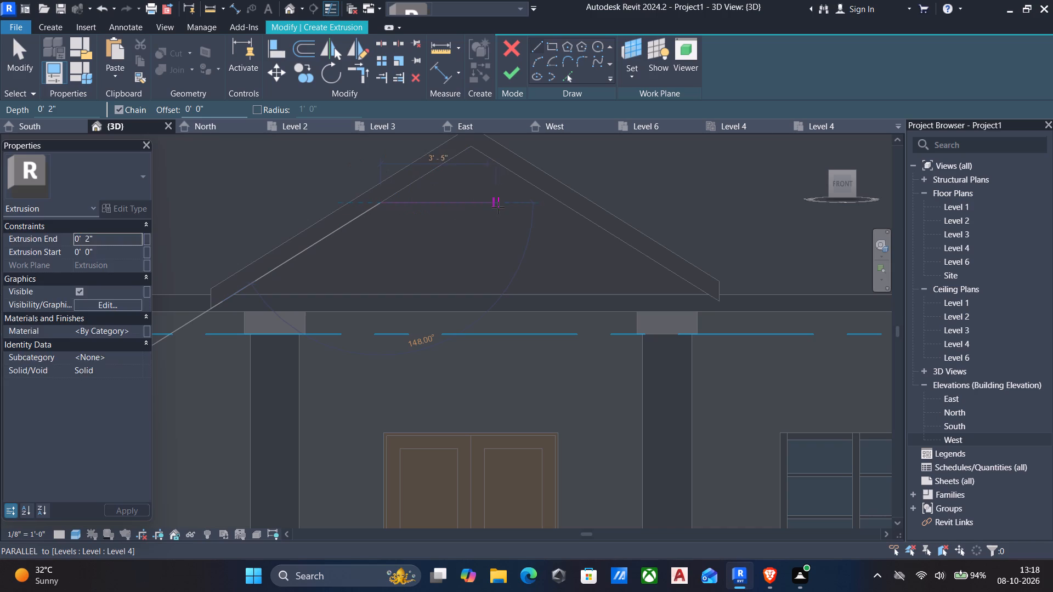
left_click(551, 201)
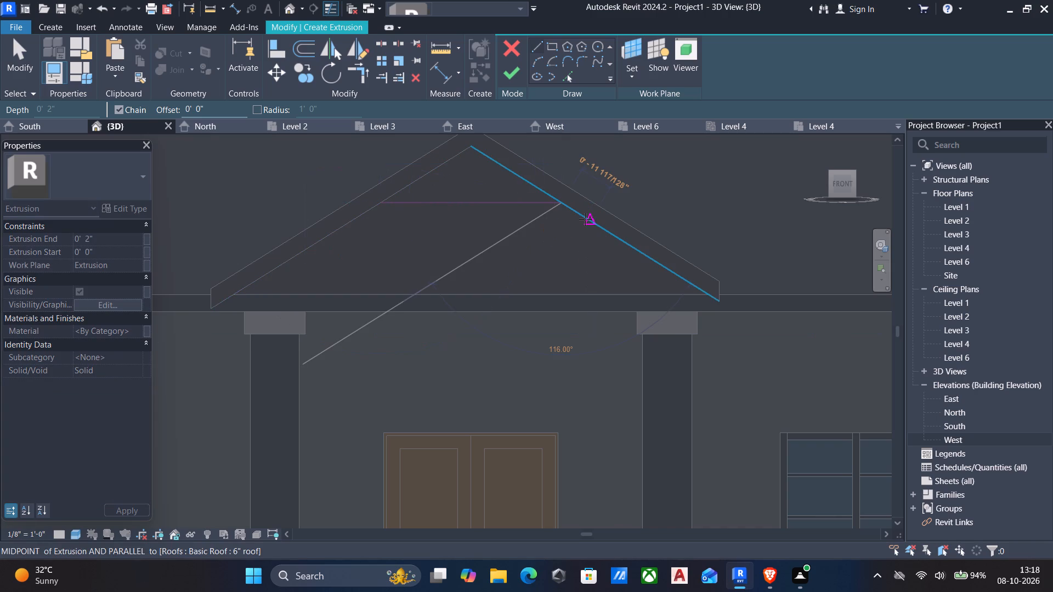
scroll(579, 213, "up", 4)
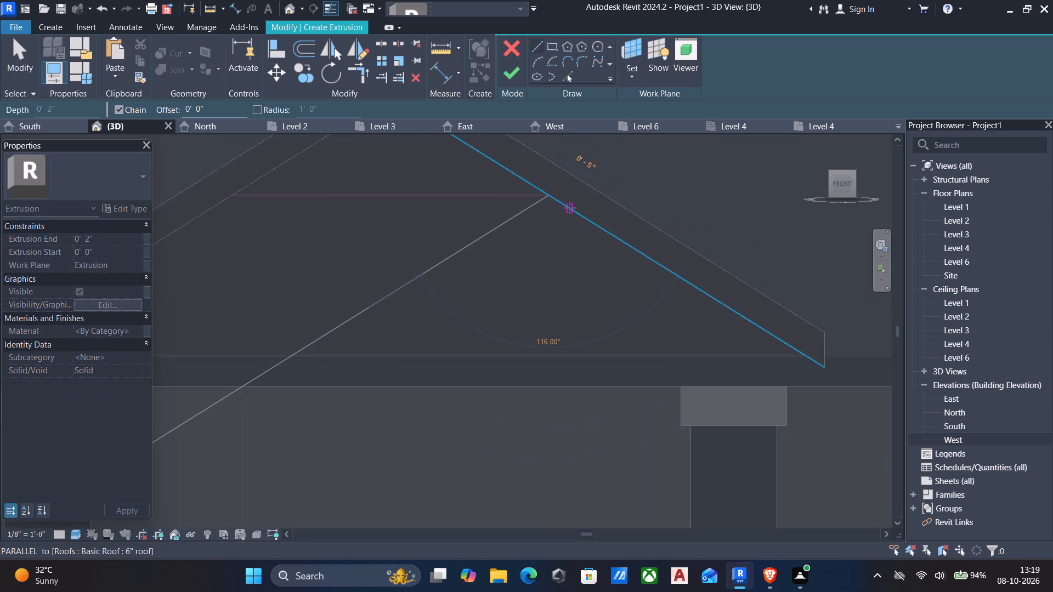
scroll(553, 199, "up", 4)
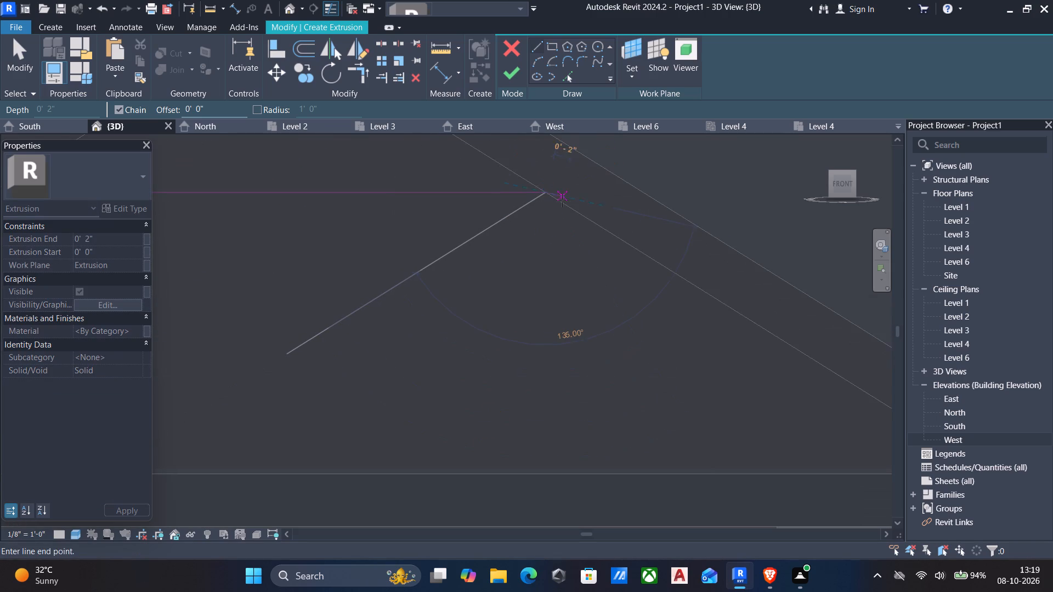
scroll(567, 207, "up", 4)
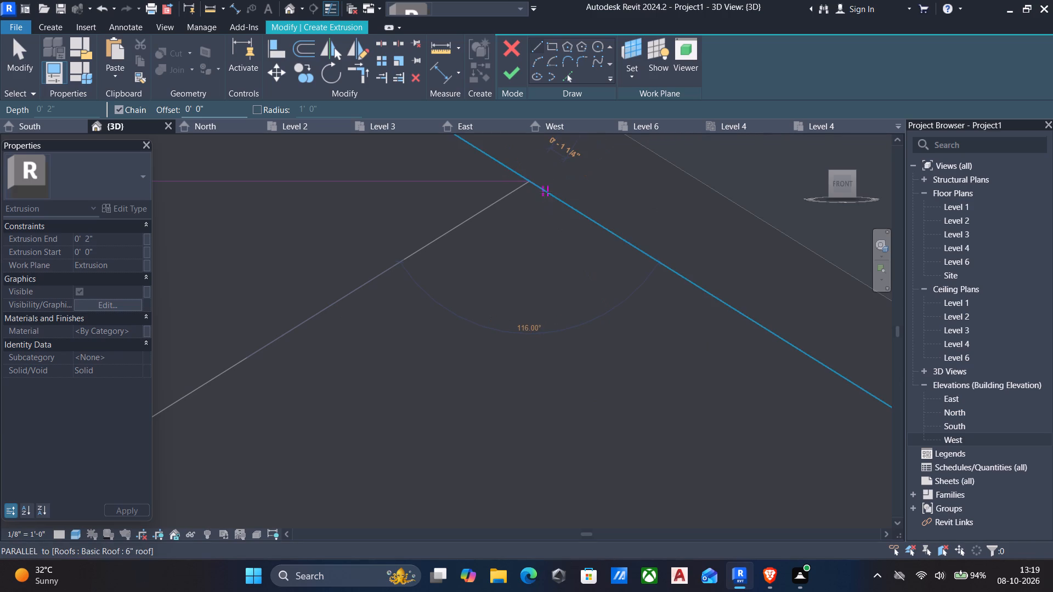
scroll(544, 188, "up", 5)
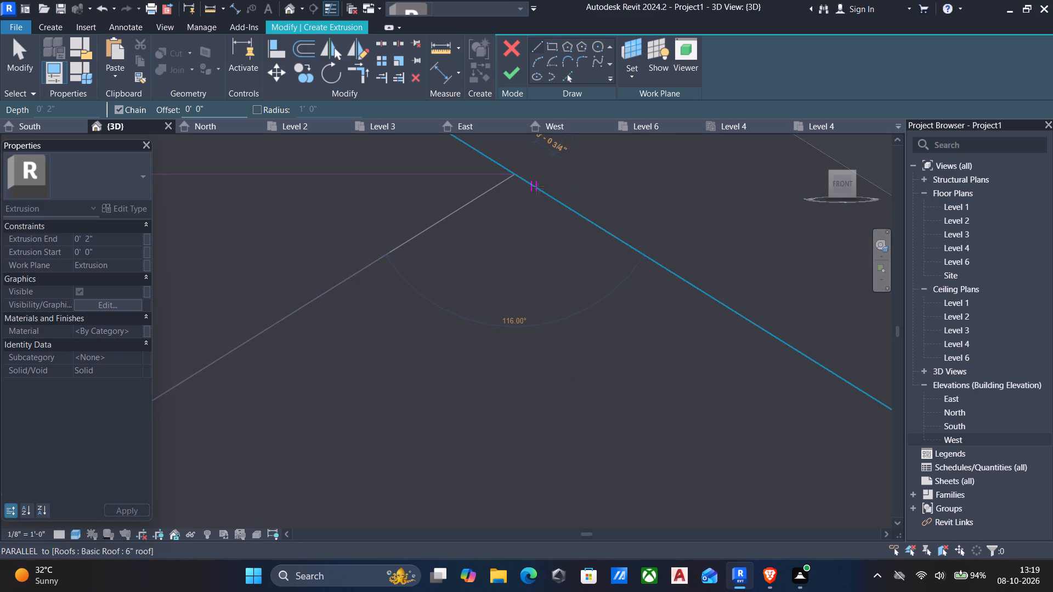
left_click(541, 190)
middle_click_drag(496, 195, 671, 192)
scroll(545, 207, "down", 2)
middle_click_drag(567, 209, 946, 221)
scroll(814, 223, "down", 5)
scroll(672, 235, "down", 5)
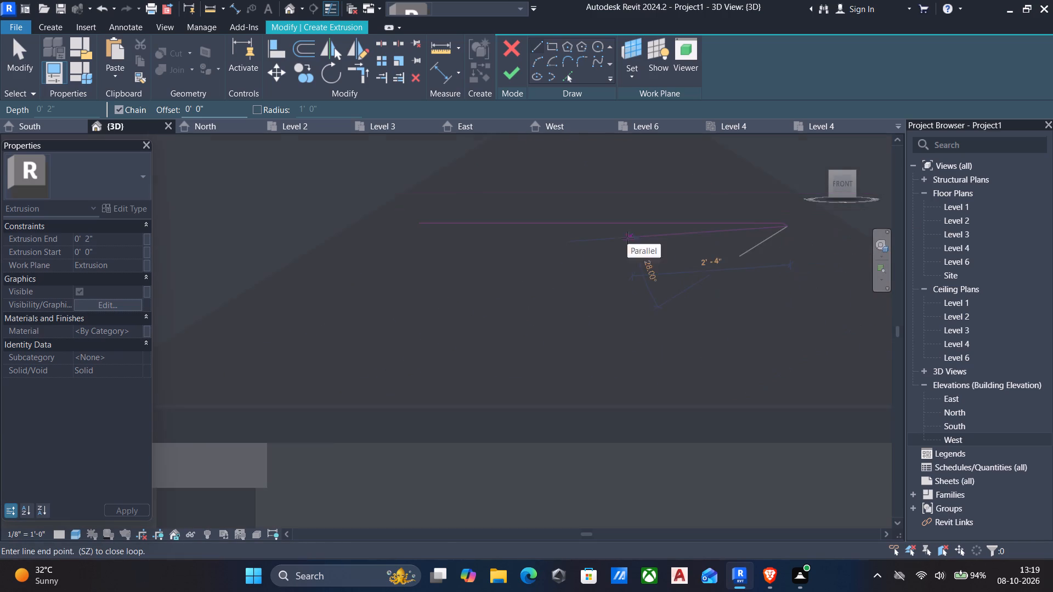
middle_click_drag(629, 238, 712, 230)
scroll(517, 217, "up", 6)
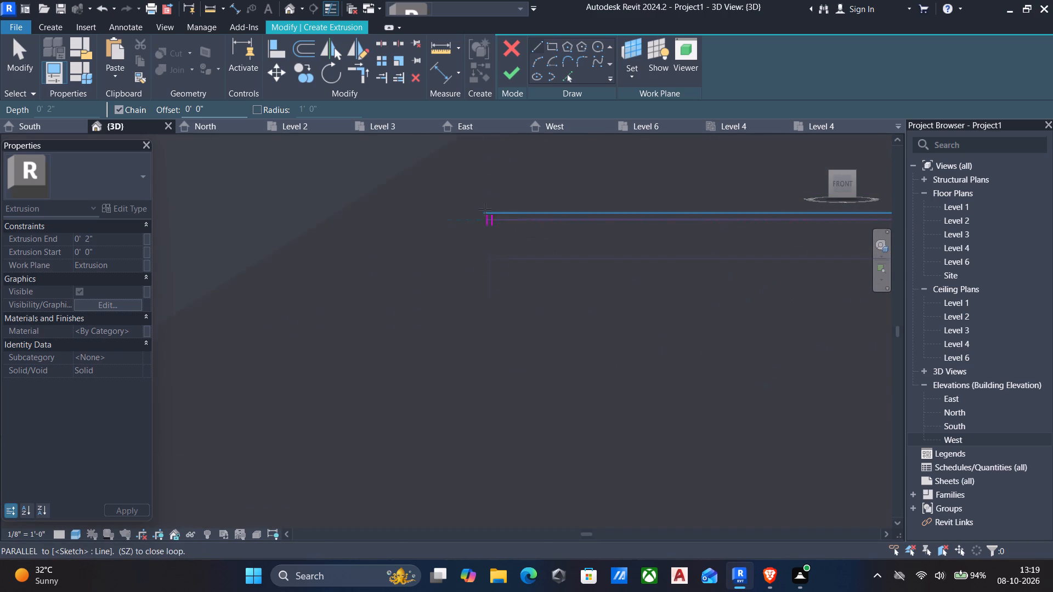
scroll(450, 210, "up", 4)
scroll(506, 219, "up", 4)
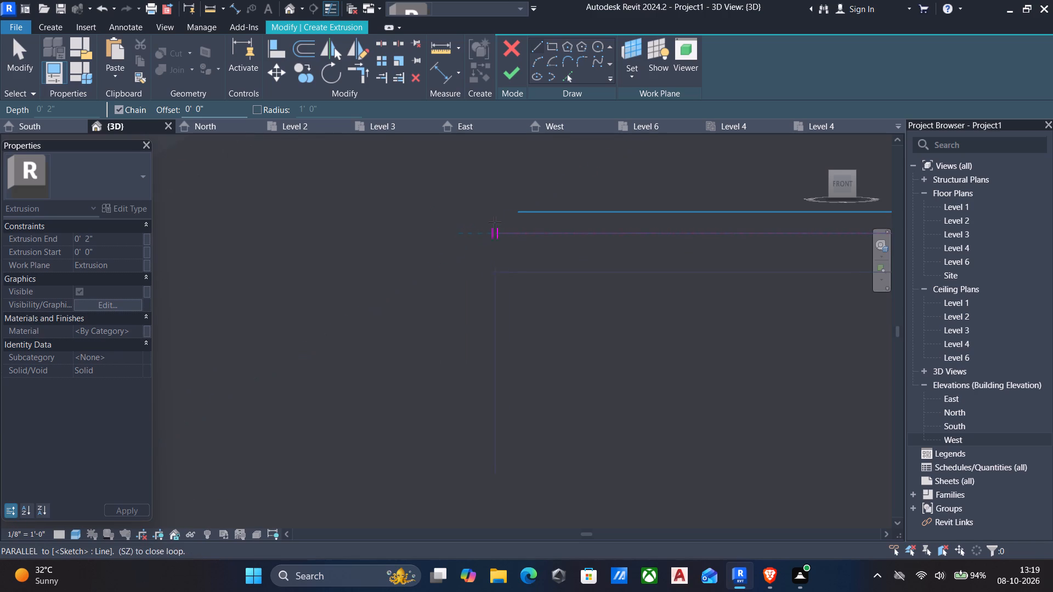
left_click_drag(484, 230, 497, 230)
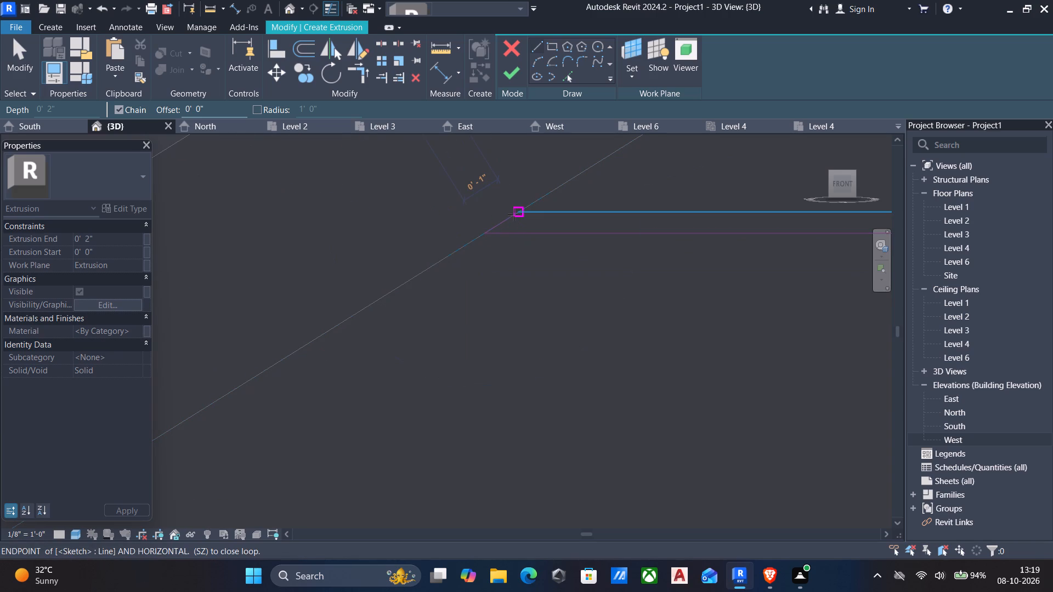
left_click(514, 214)
key("Escape")
Nudge the strip's lower edge down to about 1 inch thickness and finish the 2-inch-deep extrusion.
scroll(549, 226, "down", 5)
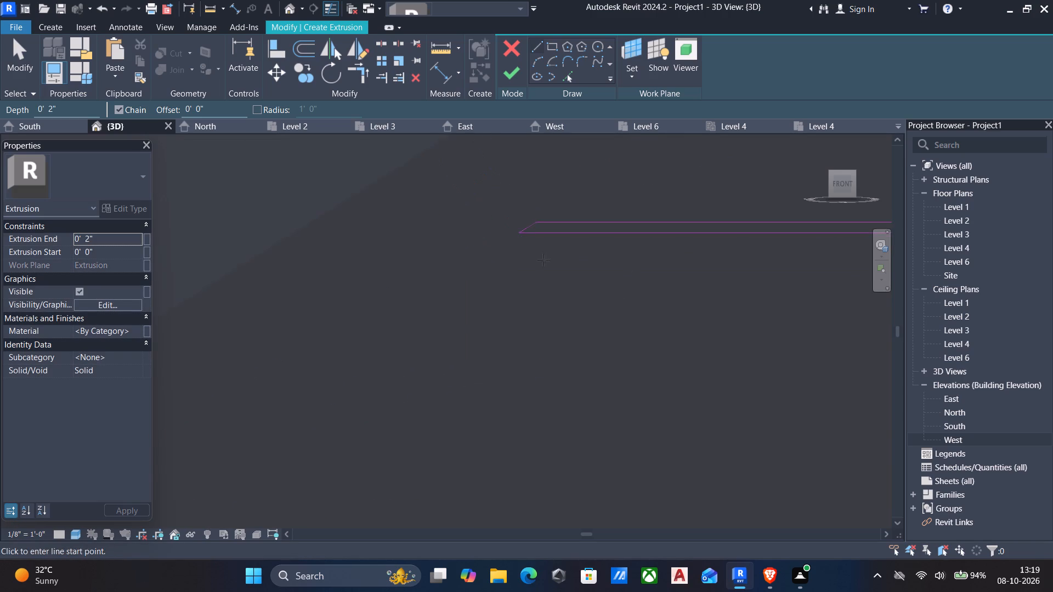
scroll(544, 260, "down", 1)
scroll(497, 258, "up", 1)
scroll(497, 257, "down", 6)
scroll(542, 271, "down", 4)
middle_click_drag(543, 271, 492, 271)
scroll(491, 270, "down", 2)
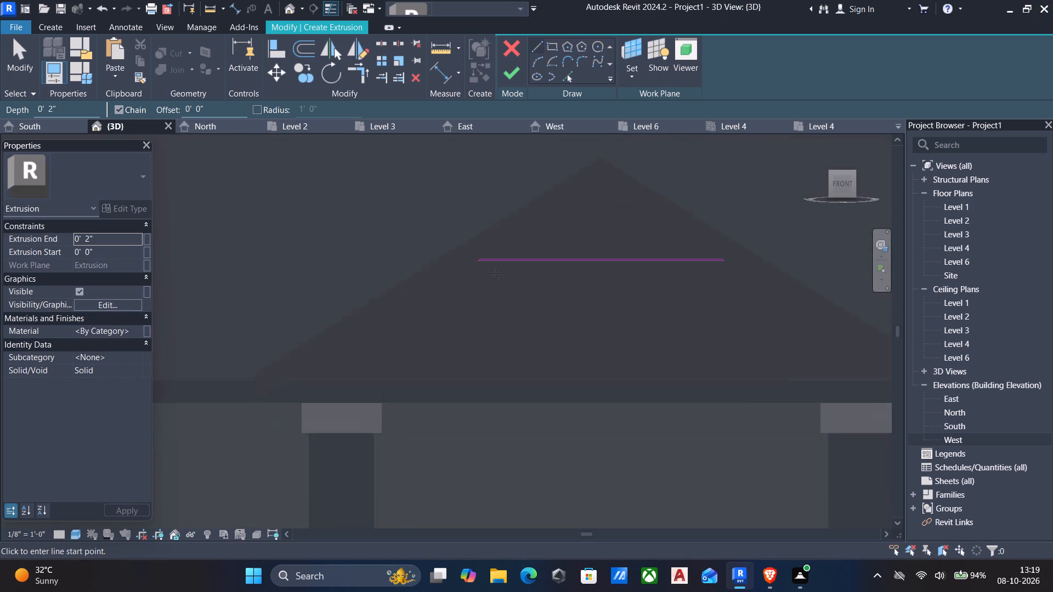
scroll(496, 273, "down", 2)
middle_click_drag(500, 276, 495, 271)
scroll(591, 273, "up", 3)
key("Escape")
scroll(595, 251, "up", 5)
left_click(592, 254)
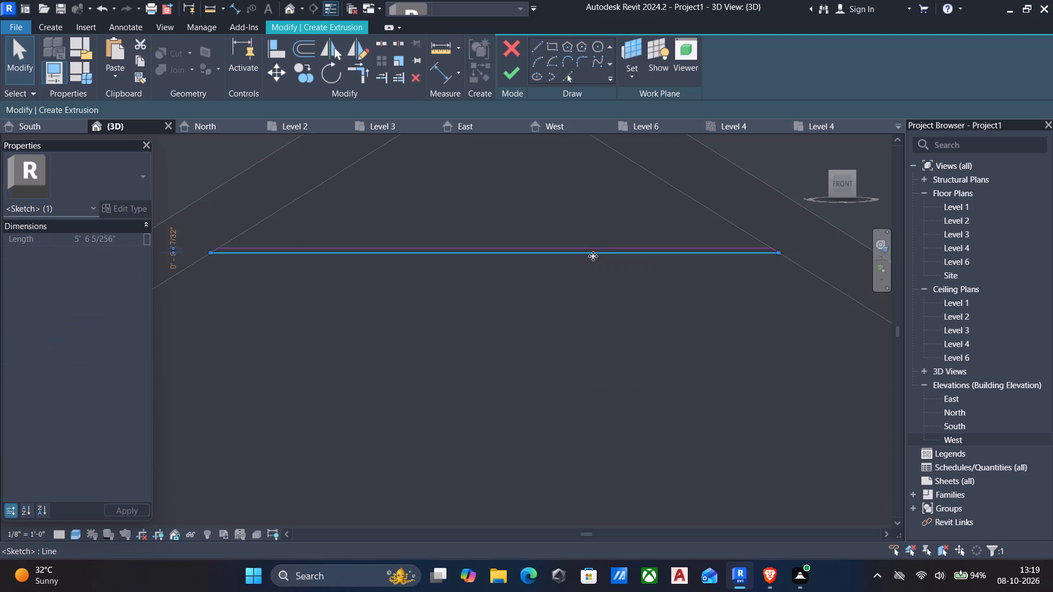
key("Down")
key("Down")
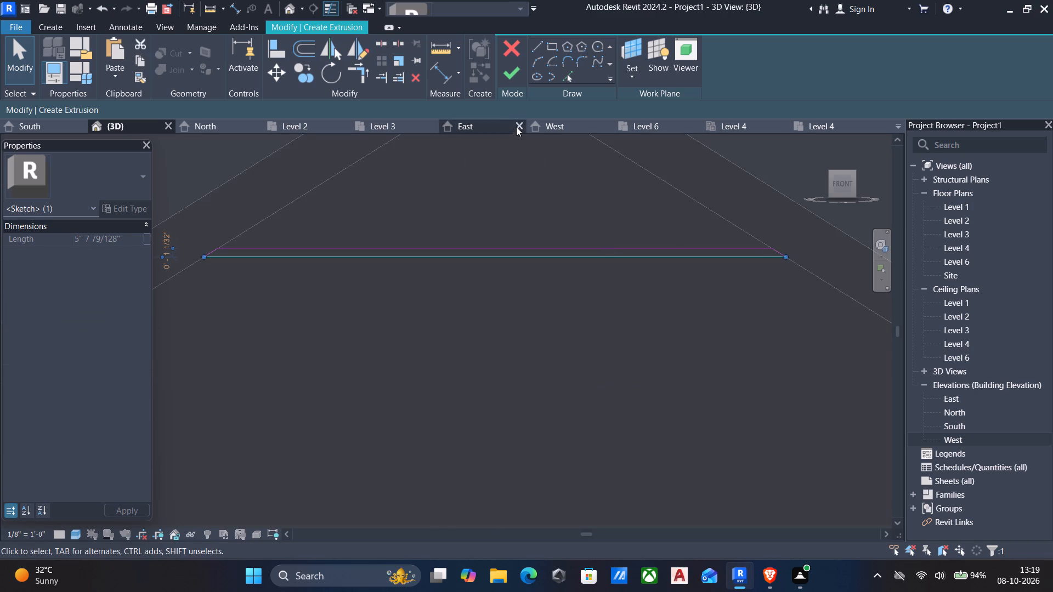
left_click(512, 79)
scroll(522, 225, "down", 3)
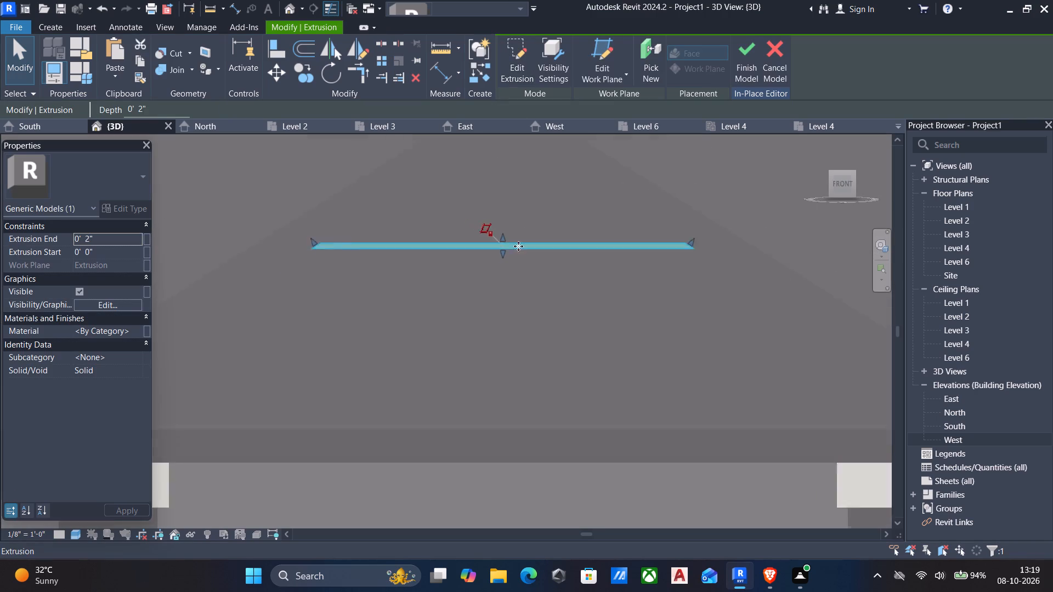
scroll(518, 246, "down", 4)
key("Escape")
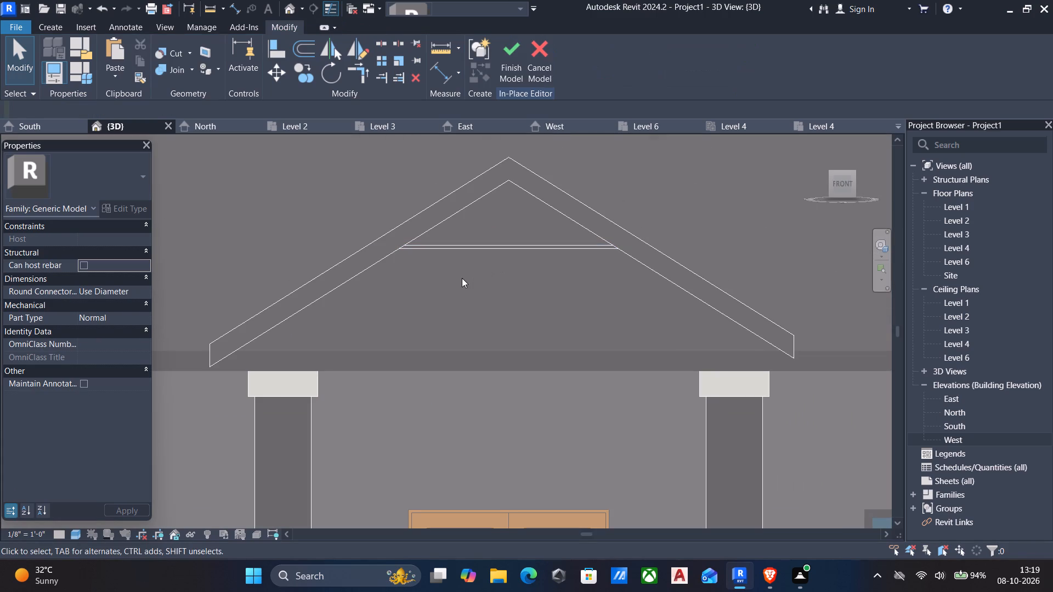
Start another extrusion in the in-place model and pick the gable's triangular infill as its work plane.
scroll(456, 274, "down", 6)
middle_click_drag(457, 274, 496, 243)
scroll(504, 242, "up", 5)
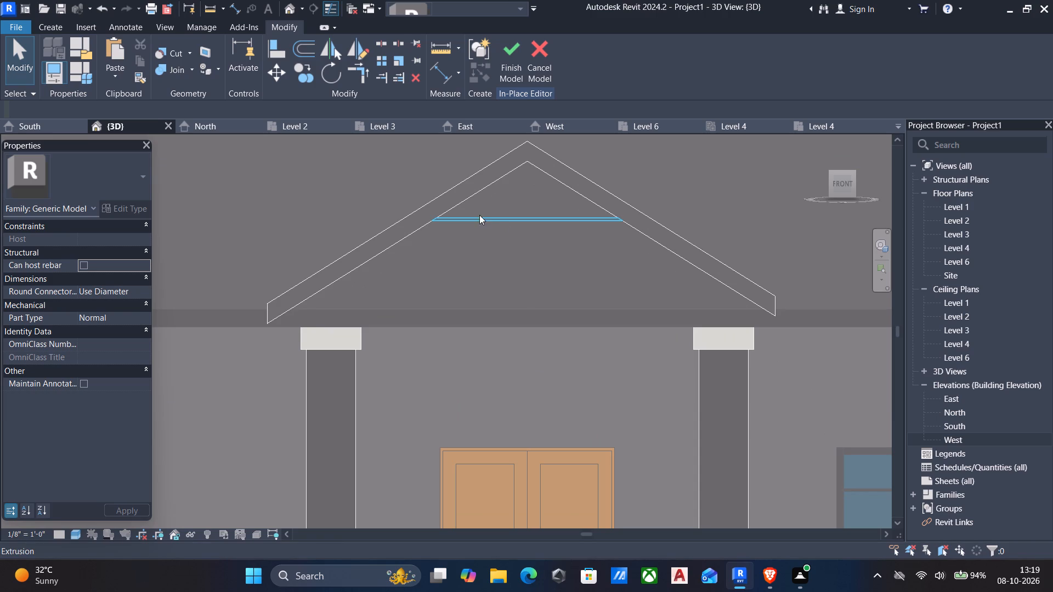
left_click(48, 25)
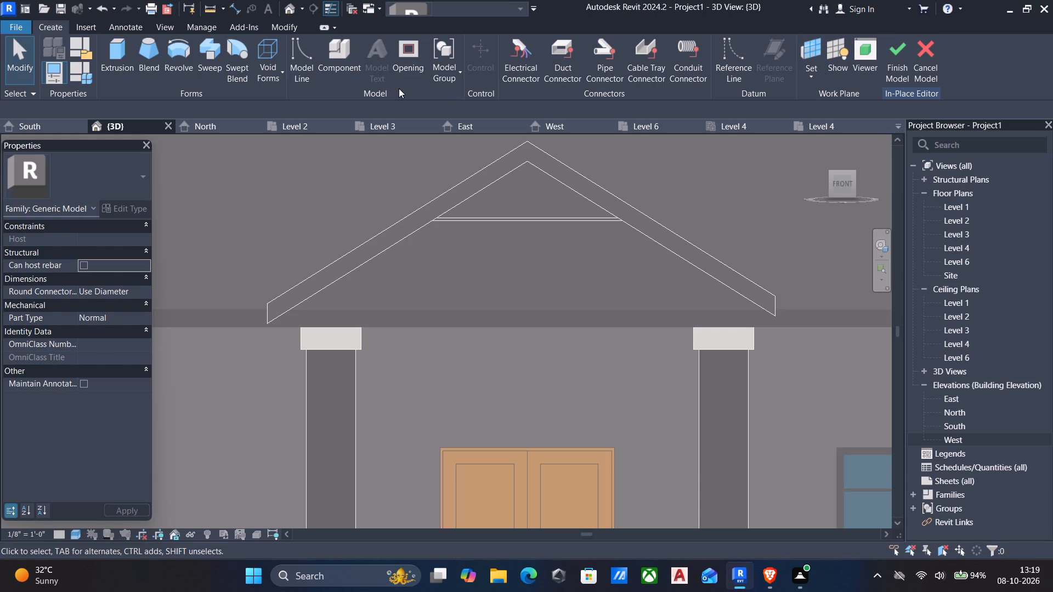
left_click(119, 56)
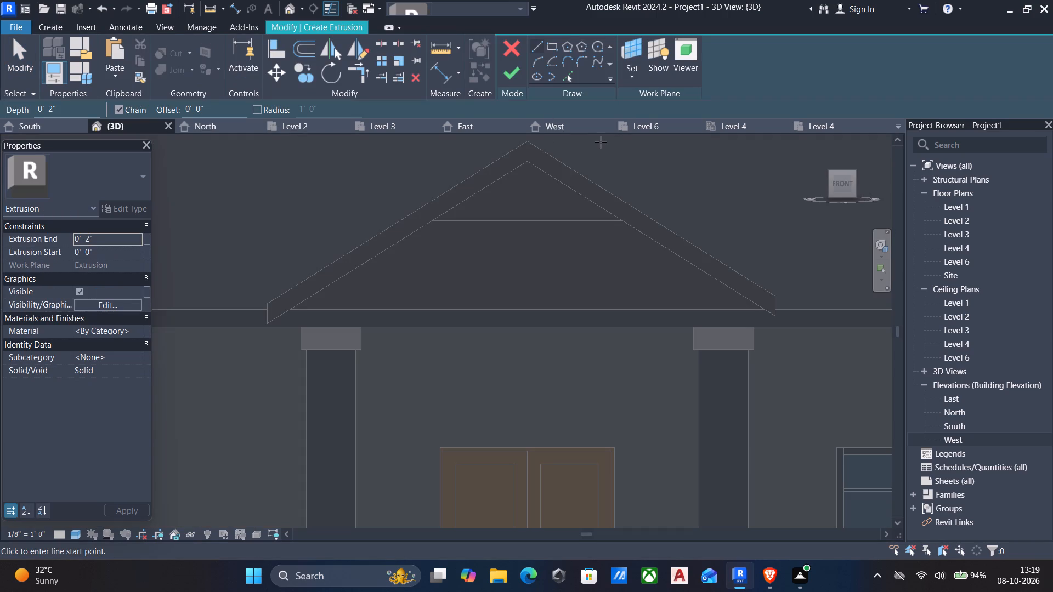
left_click(621, 72)
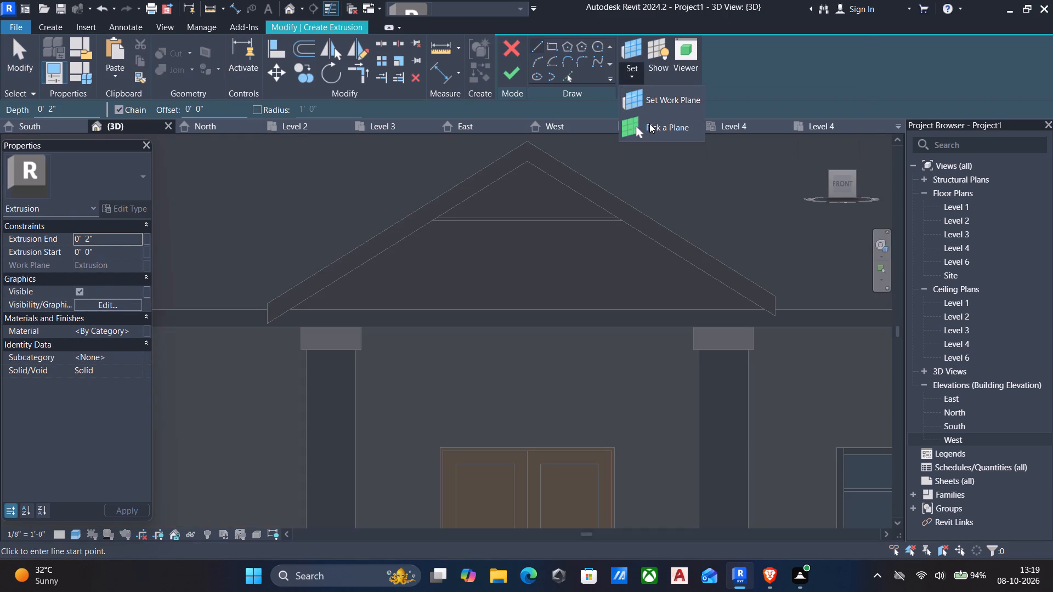
left_click(649, 123)
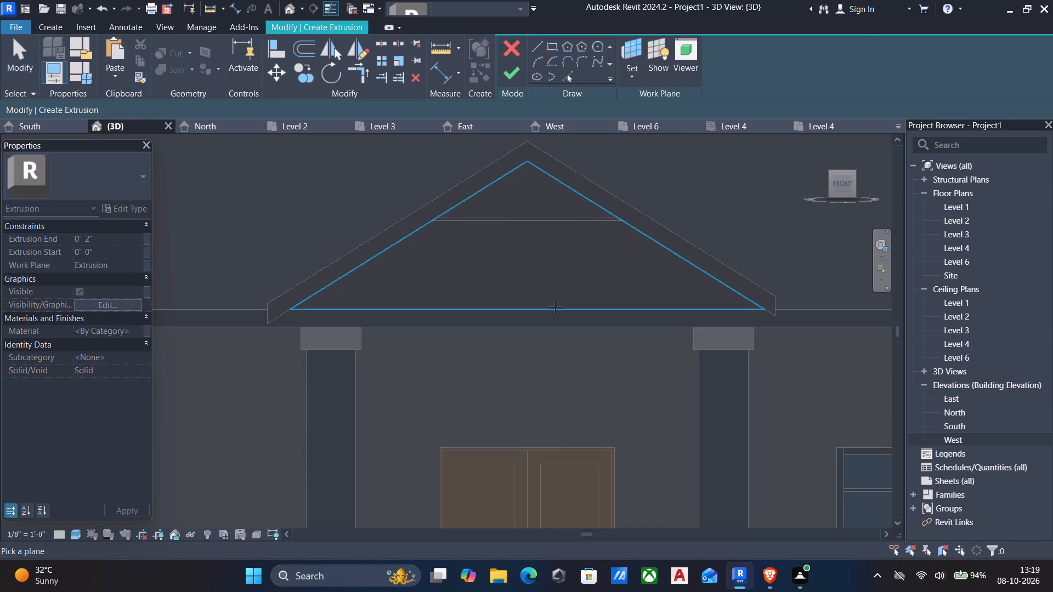
left_click(555, 307)
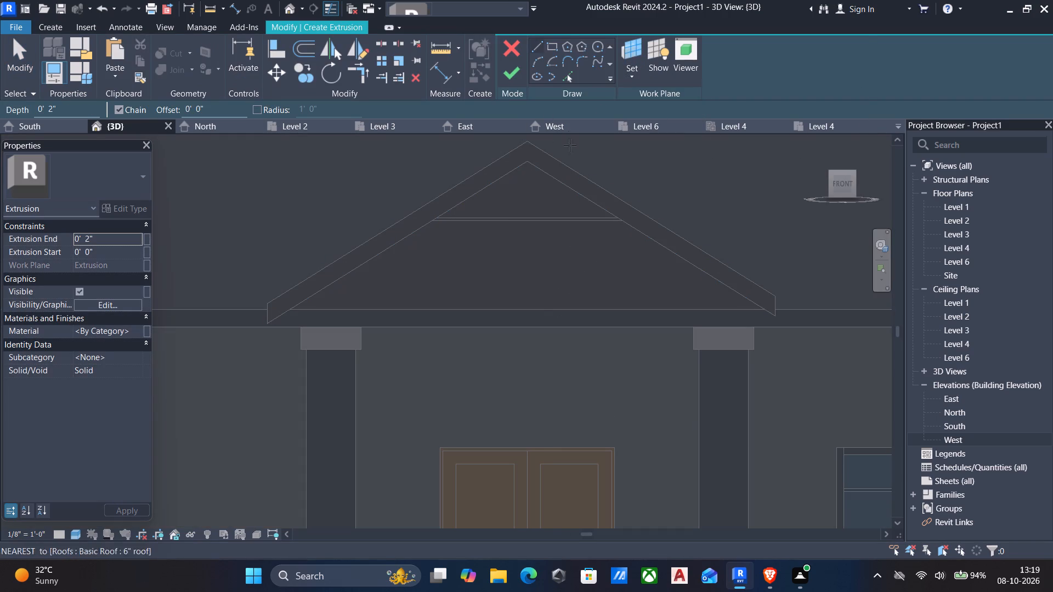
Sketch a circle with a radius of about 3/4 inch beside the left roof slope, just below the horizontal strip's end.
left_click(597, 46)
scroll(450, 218, "up", 5)
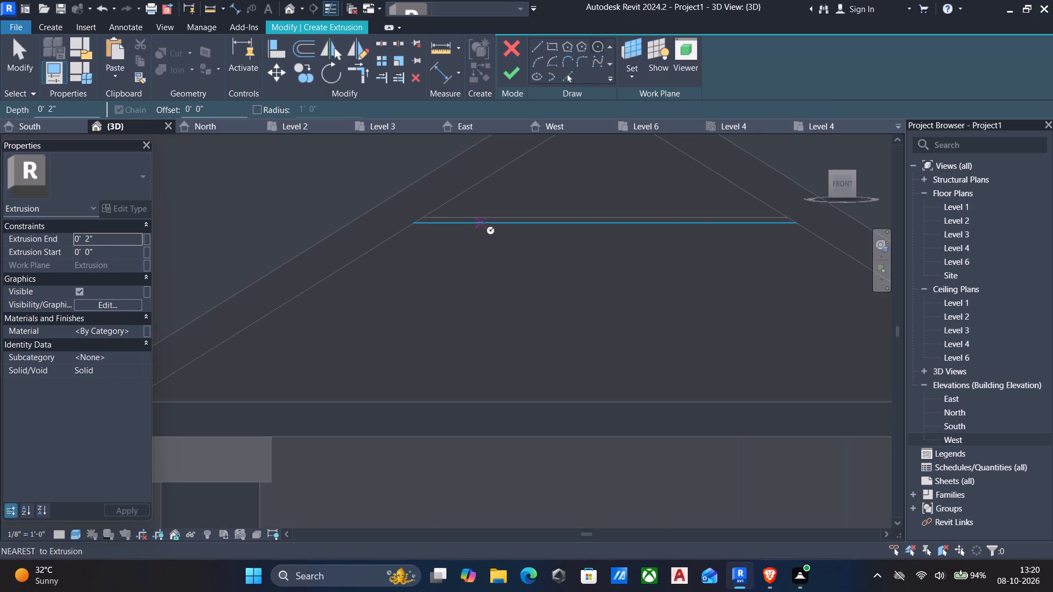
scroll(404, 243, "up", 3)
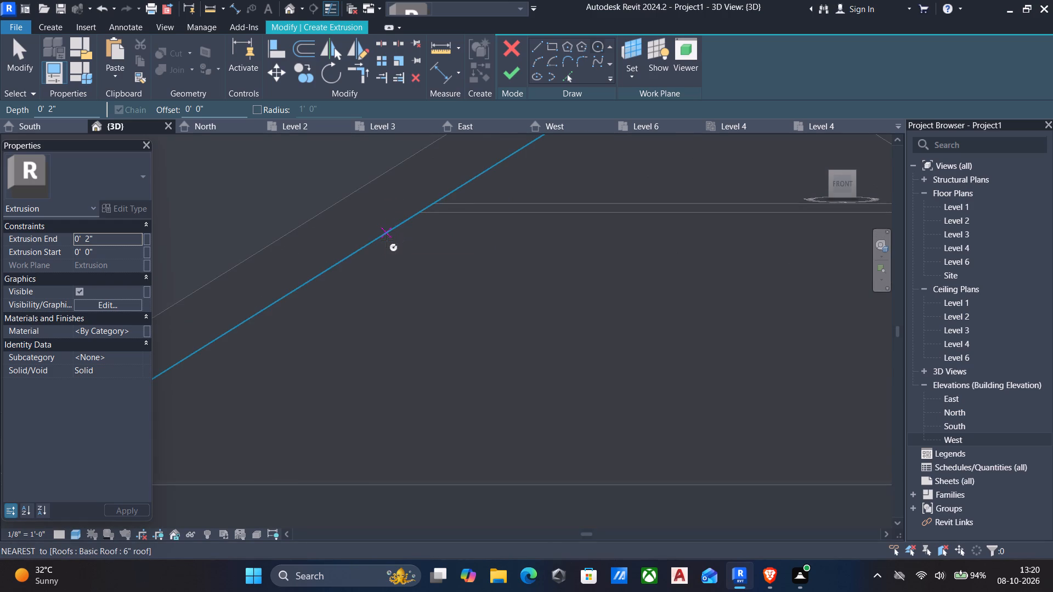
left_click(387, 241)
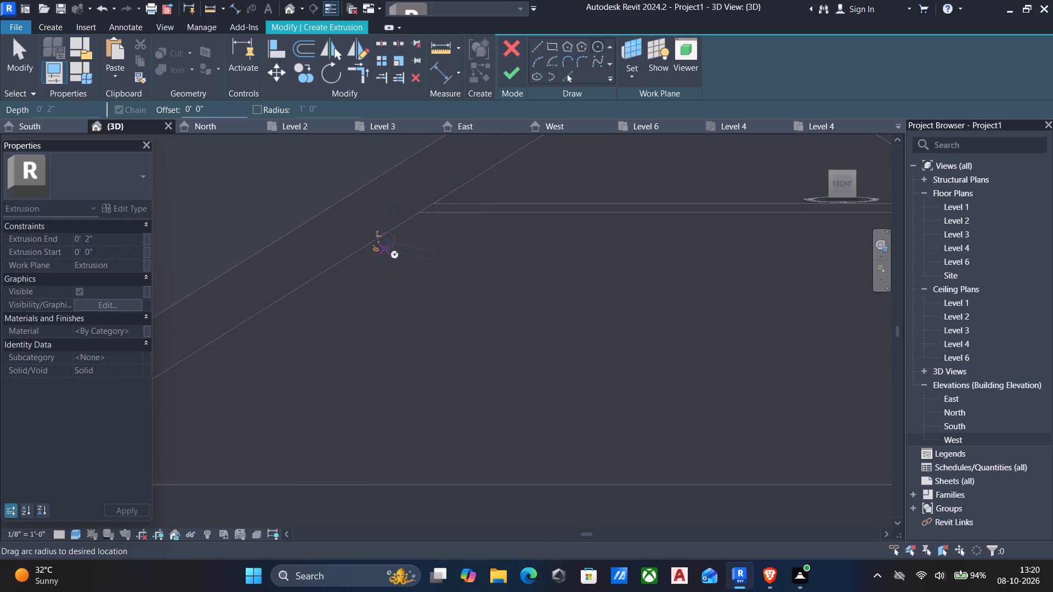
scroll(388, 248, "up", 11)
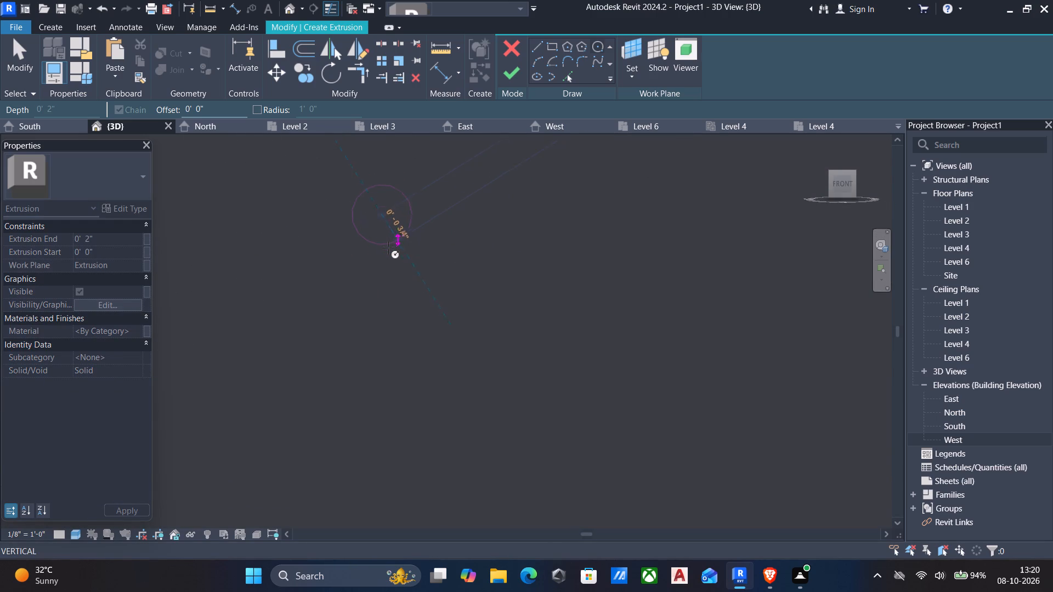
left_click(388, 248)
key("Escape")
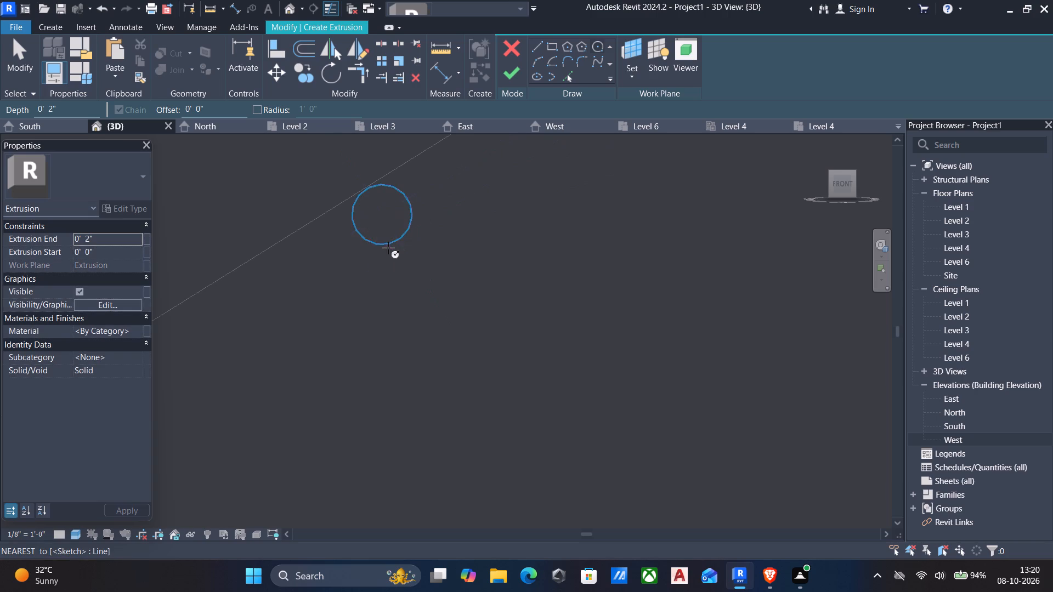
scroll(388, 248, "down", 6)
key("Escape")
scroll(394, 254, "down", 6)
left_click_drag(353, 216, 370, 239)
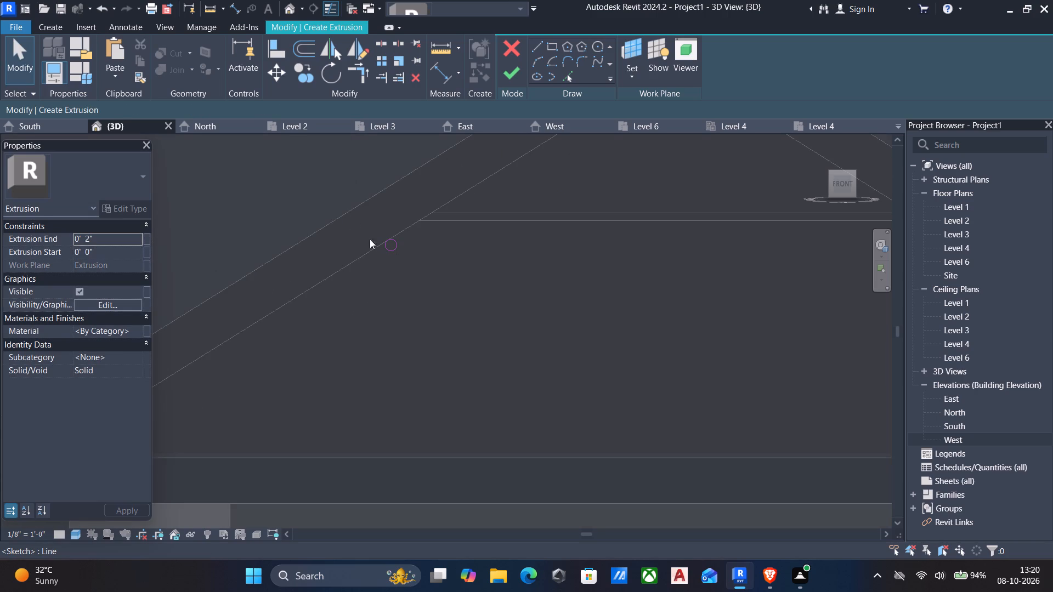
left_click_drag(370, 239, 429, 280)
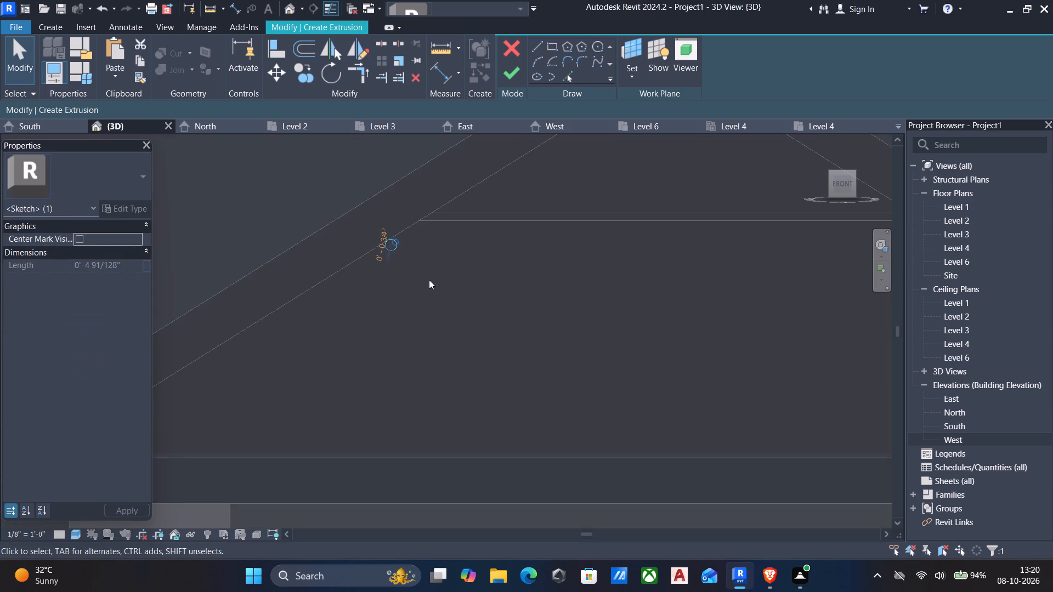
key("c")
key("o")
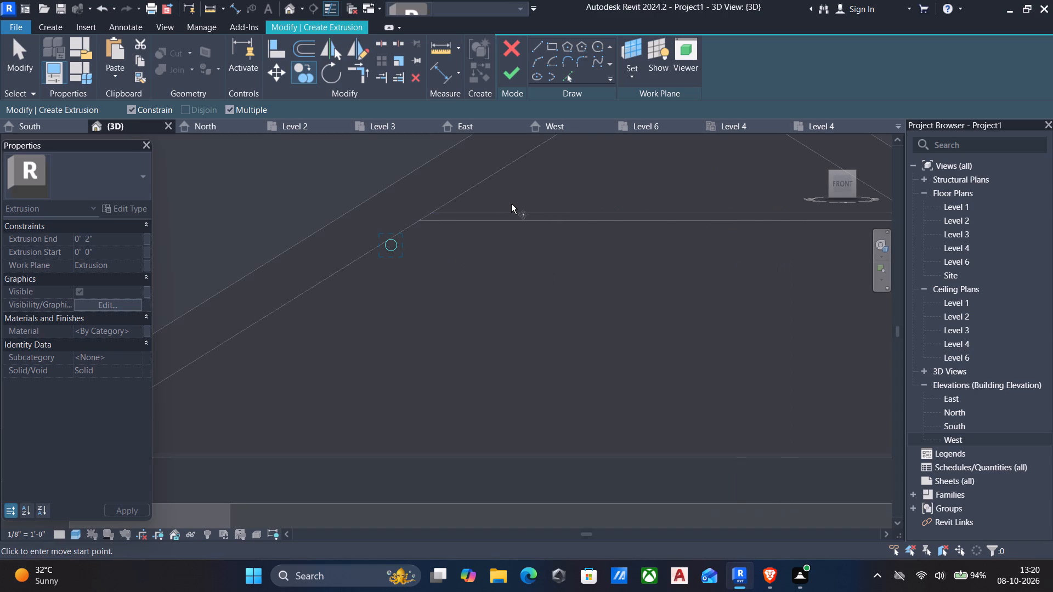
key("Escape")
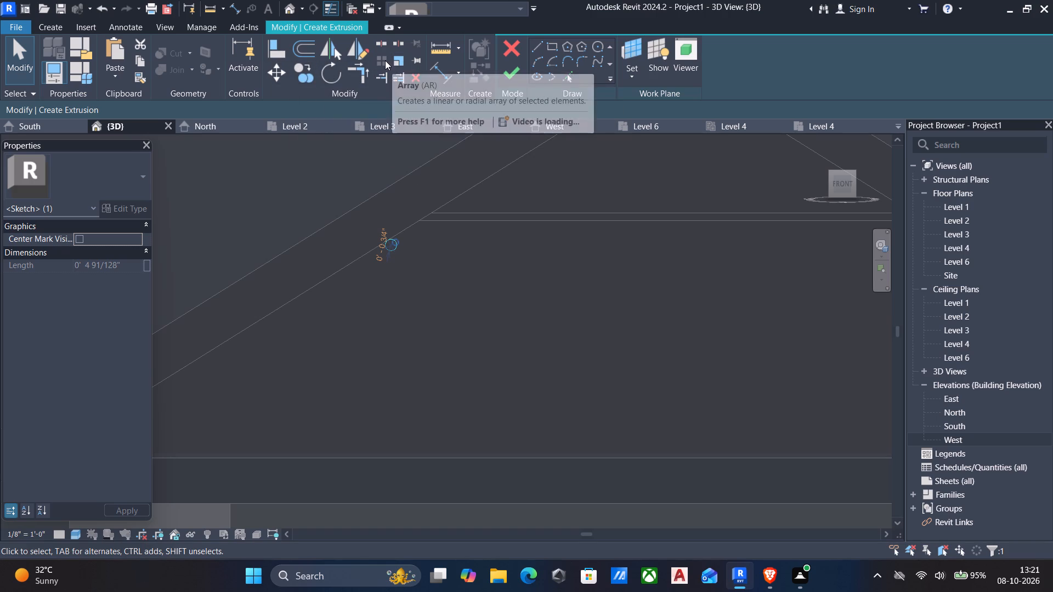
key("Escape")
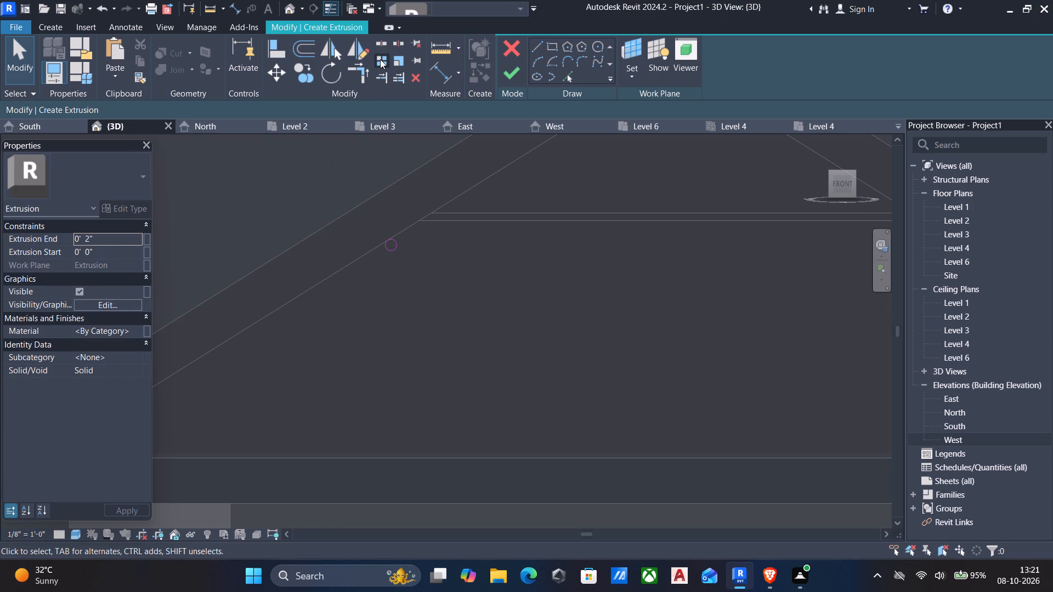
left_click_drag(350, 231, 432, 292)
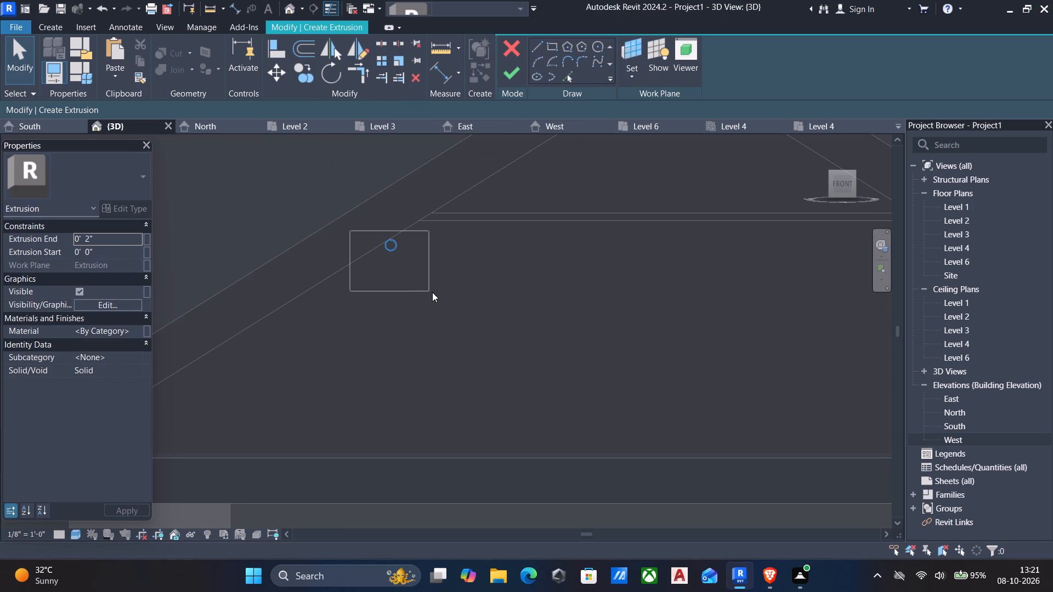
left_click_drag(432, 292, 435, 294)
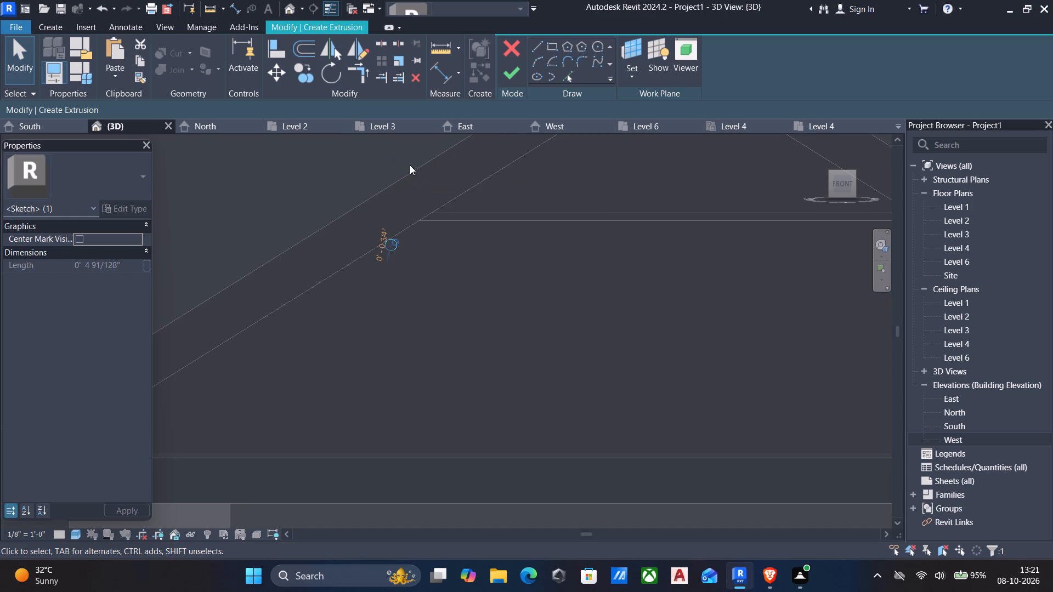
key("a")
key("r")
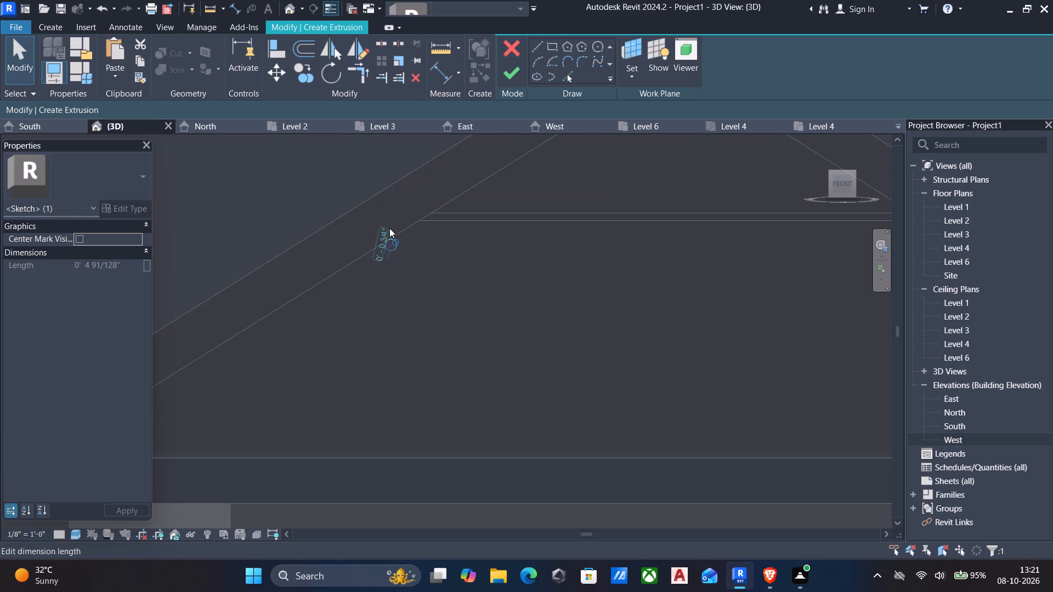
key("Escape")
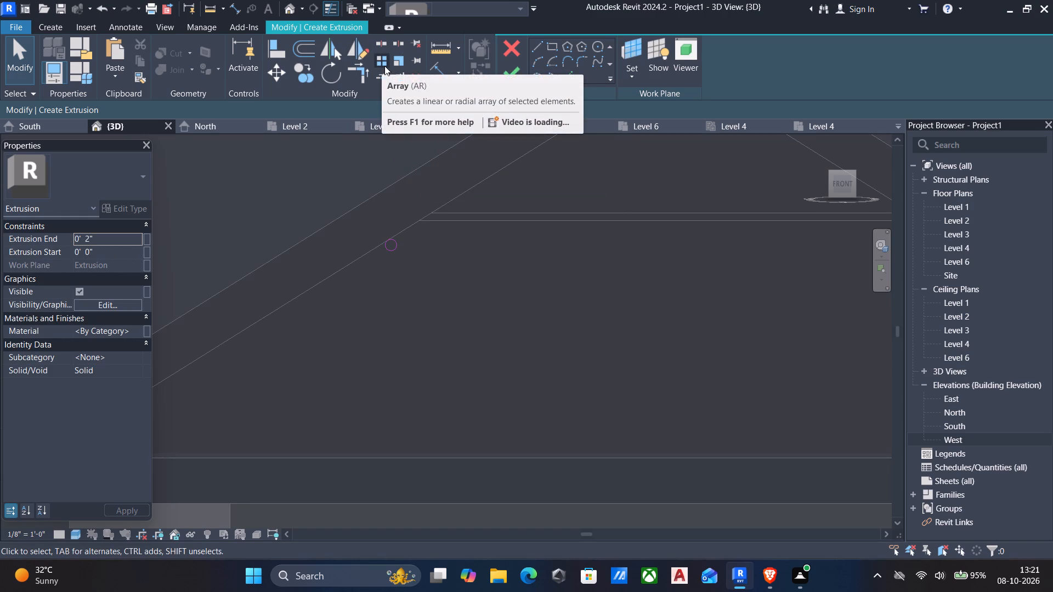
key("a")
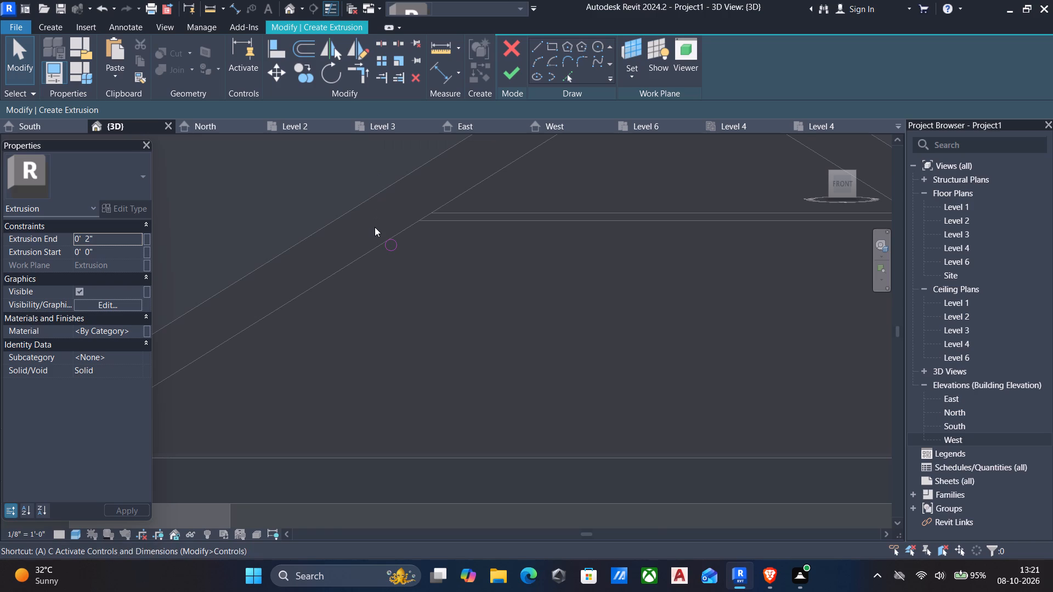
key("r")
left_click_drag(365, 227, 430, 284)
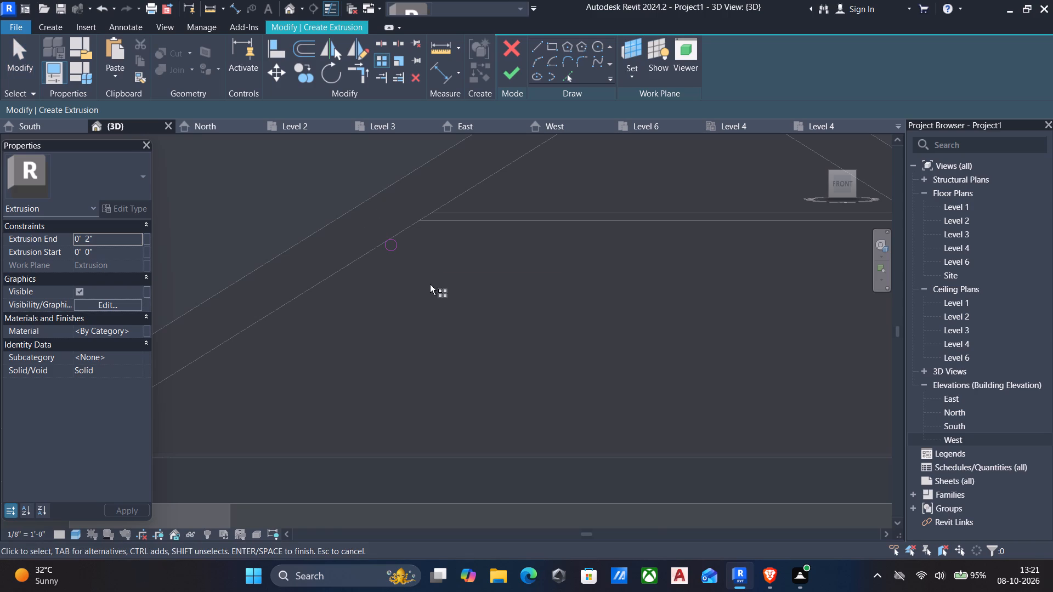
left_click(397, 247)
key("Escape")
Copy the small circle four times in a horizontal row away from the roof slope, spaced about 2 to 3 inches apart.
left_click_drag(362, 204, 398, 275)
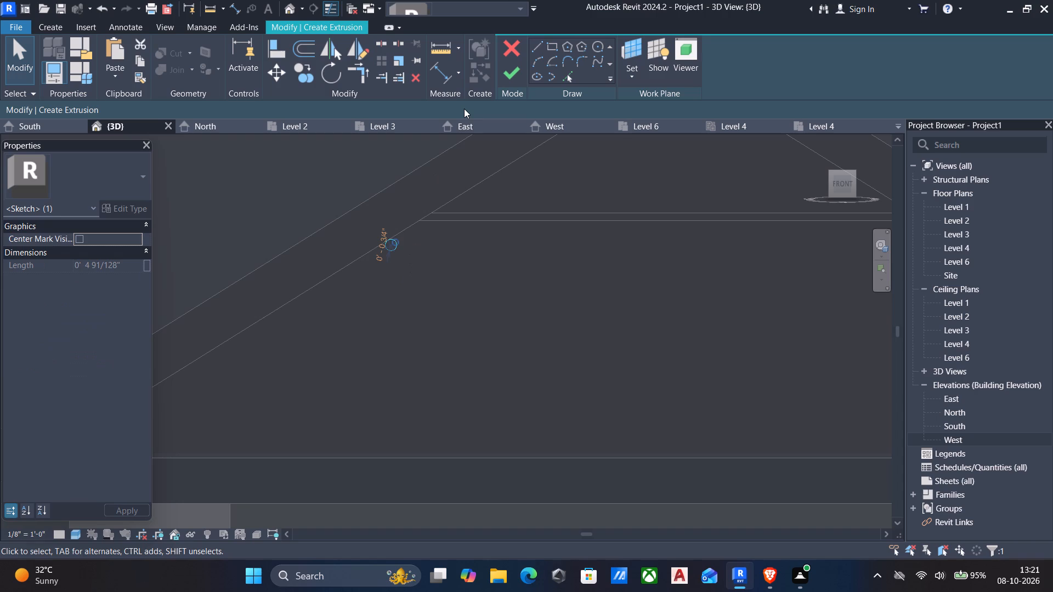
type("co")
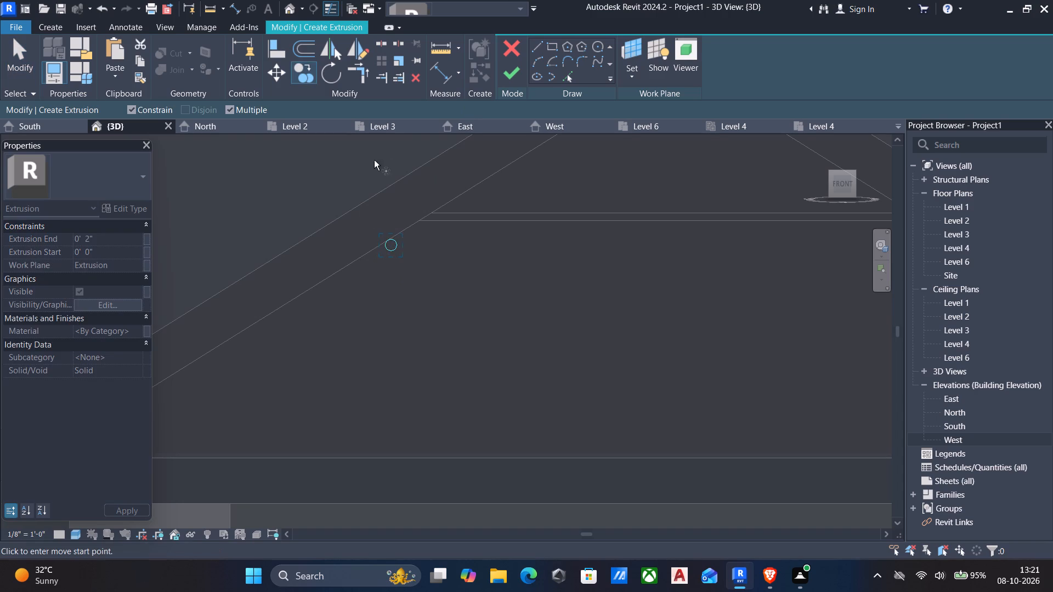
scroll(397, 244, "up", 2)
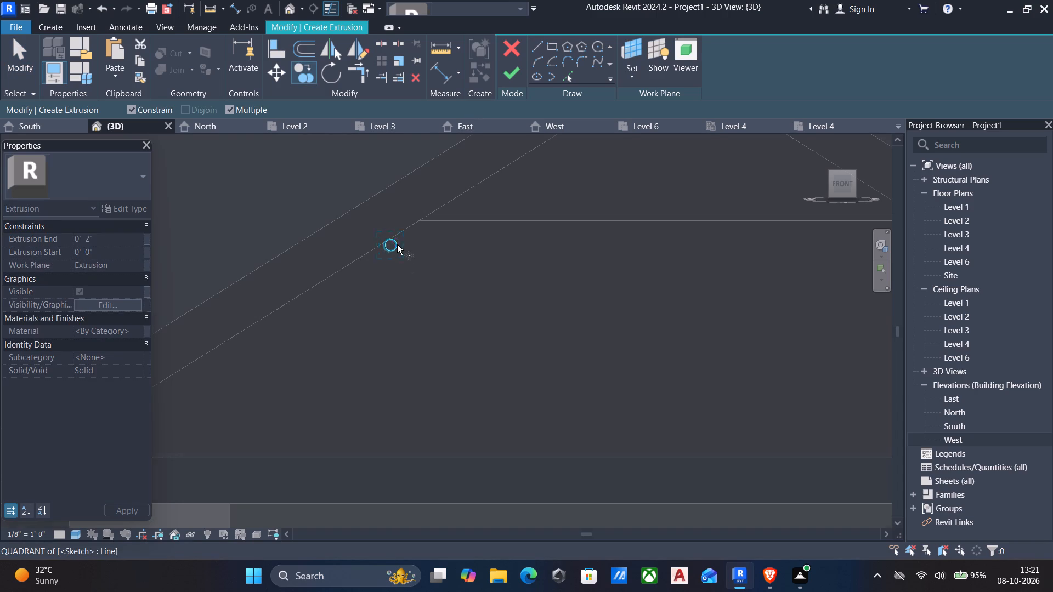
scroll(397, 244, "up", 3)
left_click(364, 267)
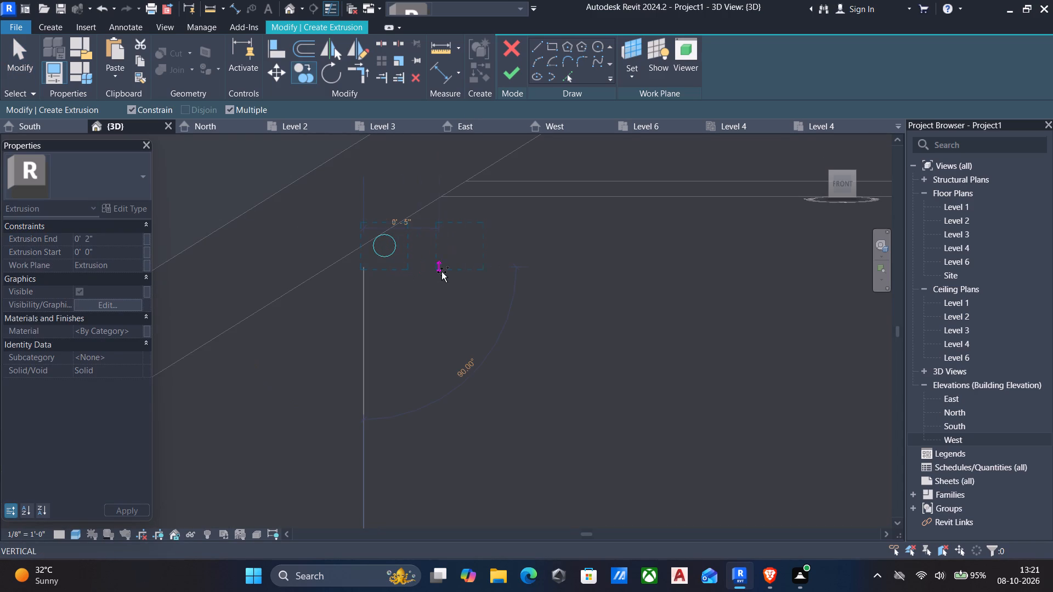
left_click(411, 272)
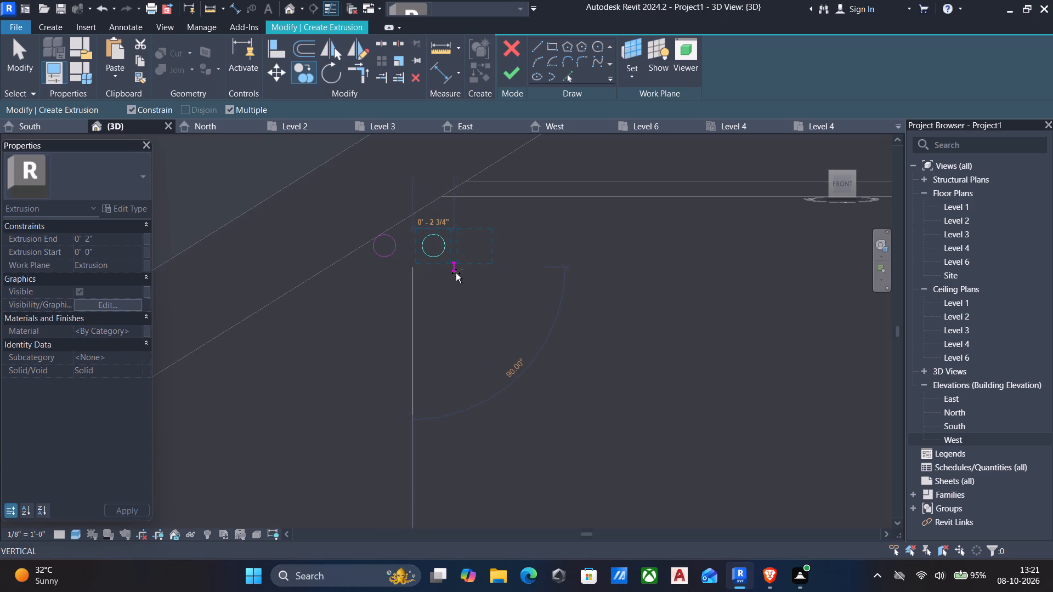
scroll(451, 272, "up", 4)
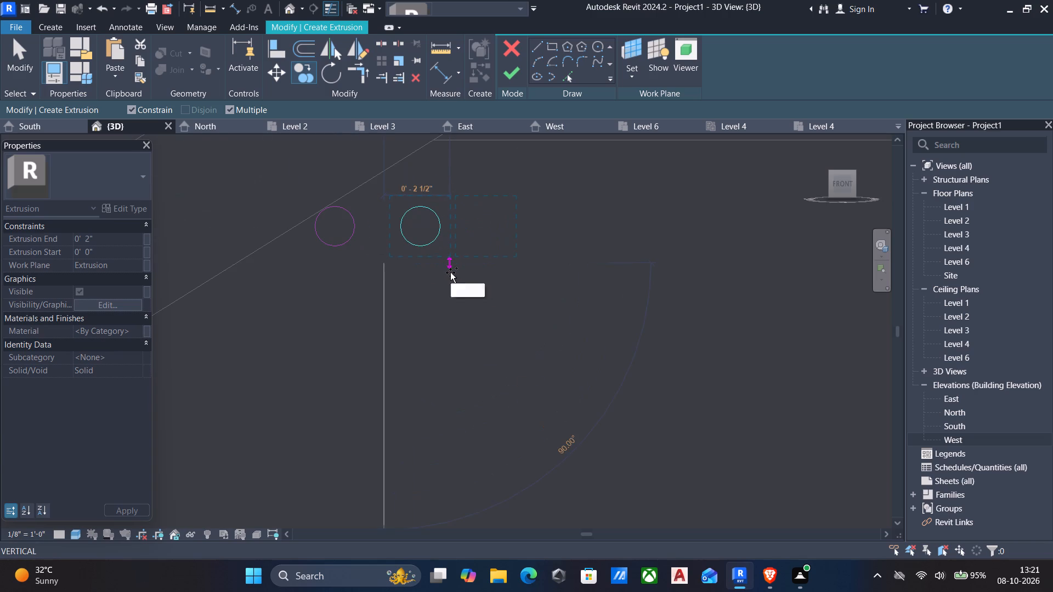
left_click(440, 268)
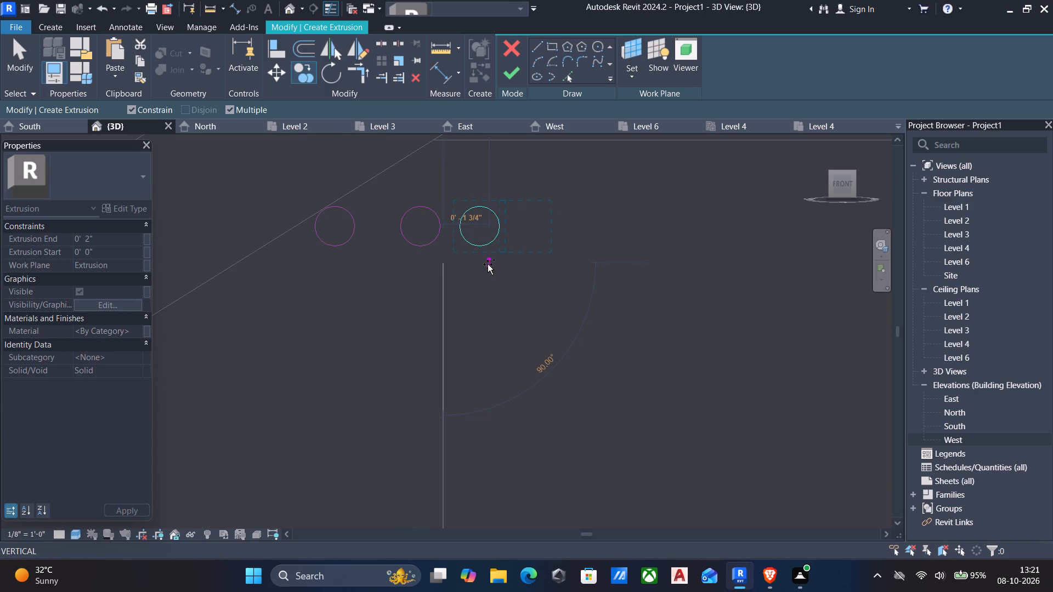
left_click(493, 264)
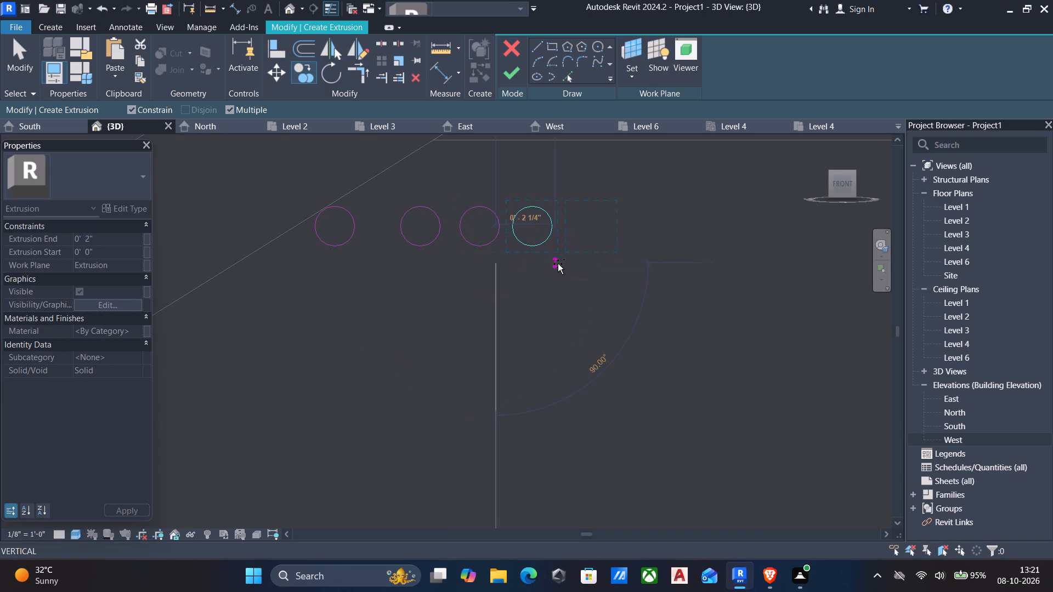
scroll(558, 264, "up", 6)
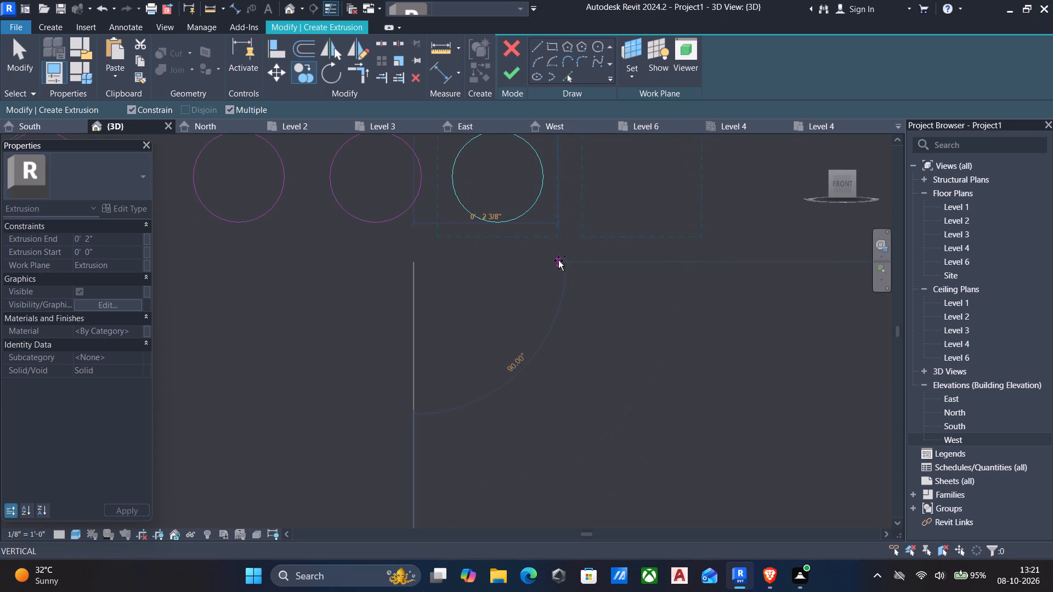
left_click(540, 259)
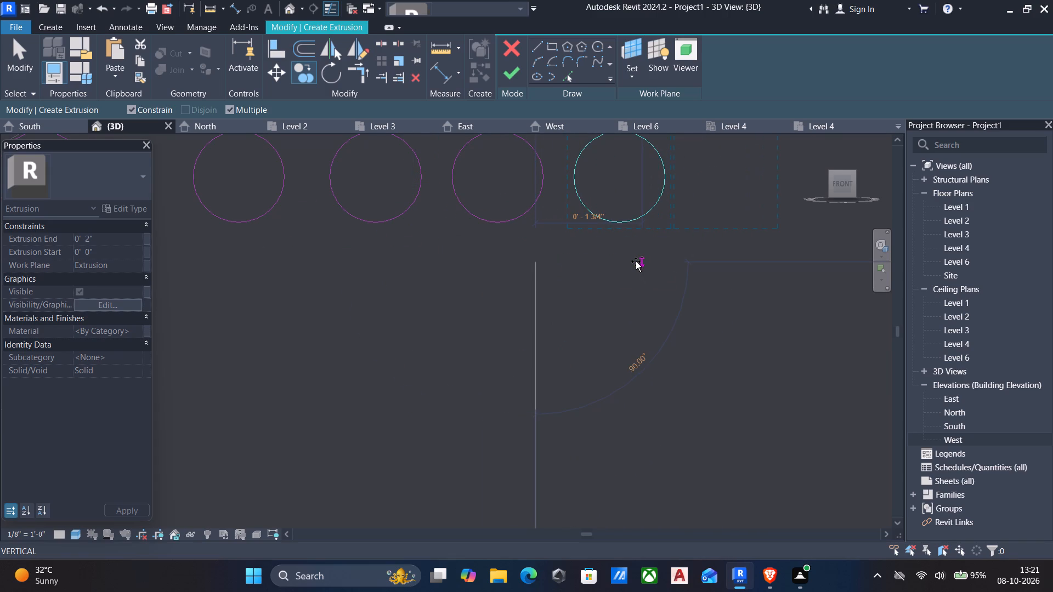
Add three more circle copies to the end of the row, tightening the centre spacing to about 1 5/8 to 1 3/4 inches.
scroll(636, 261, "up", 3)
middle_click_drag(636, 261, 590, 377)
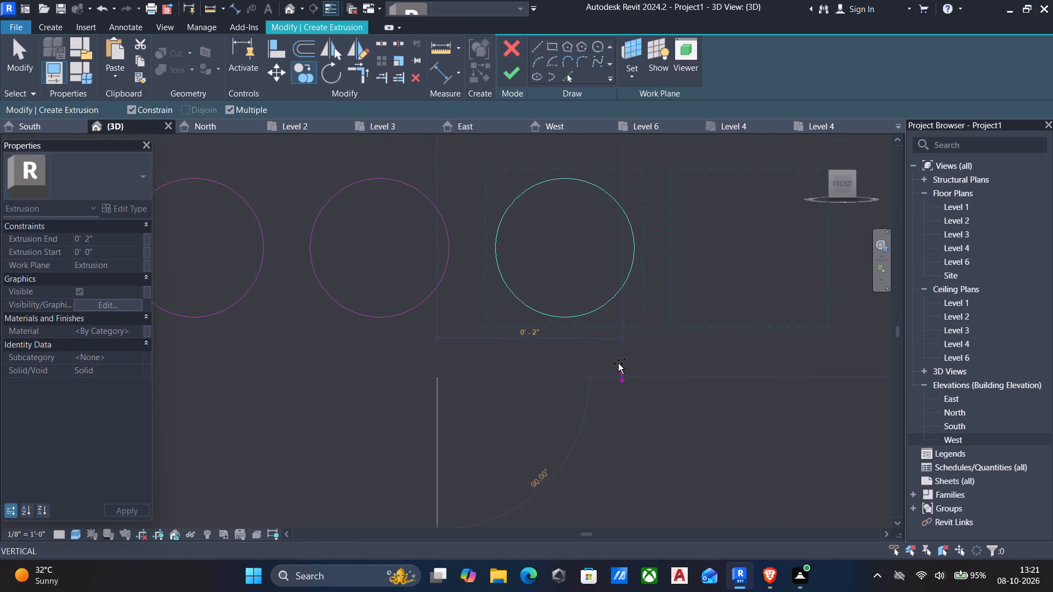
left_click(596, 362)
scroll(596, 362, "down", 3)
middle_click_drag(594, 362, 537, 358)
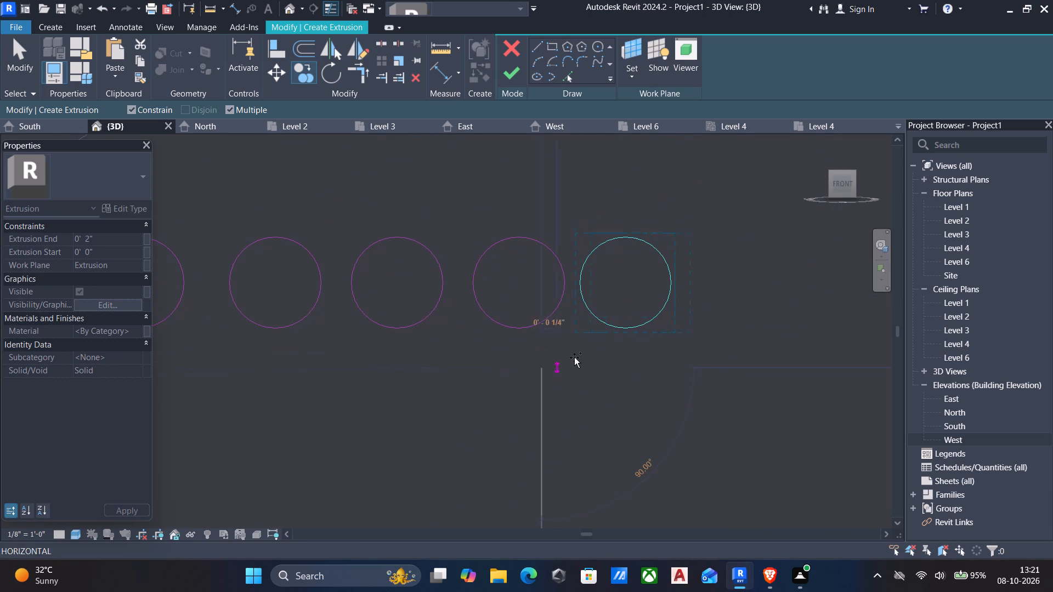
scroll(671, 335, "up", 5)
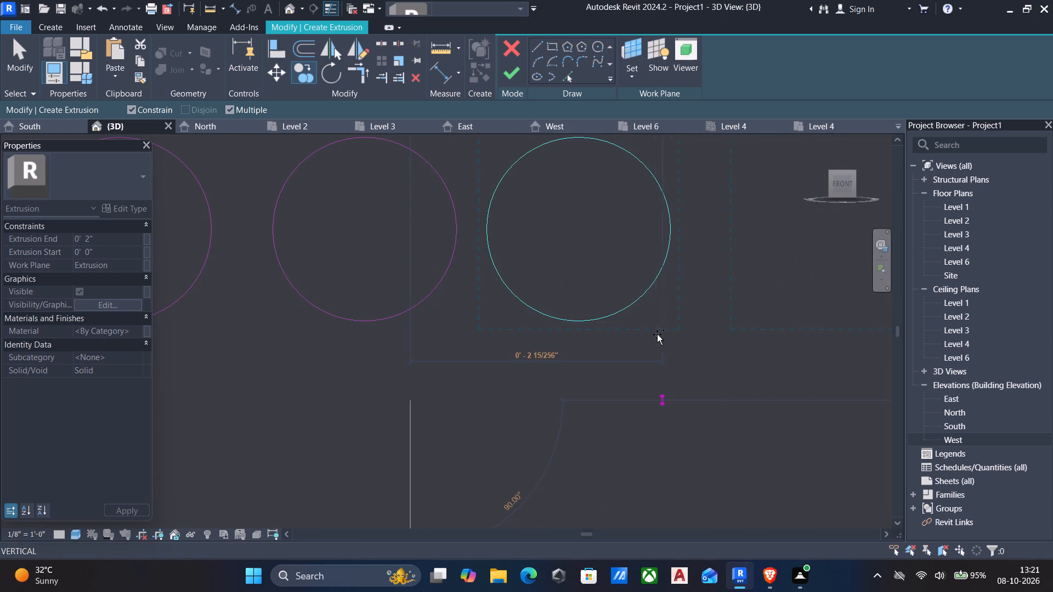
left_click(614, 340)
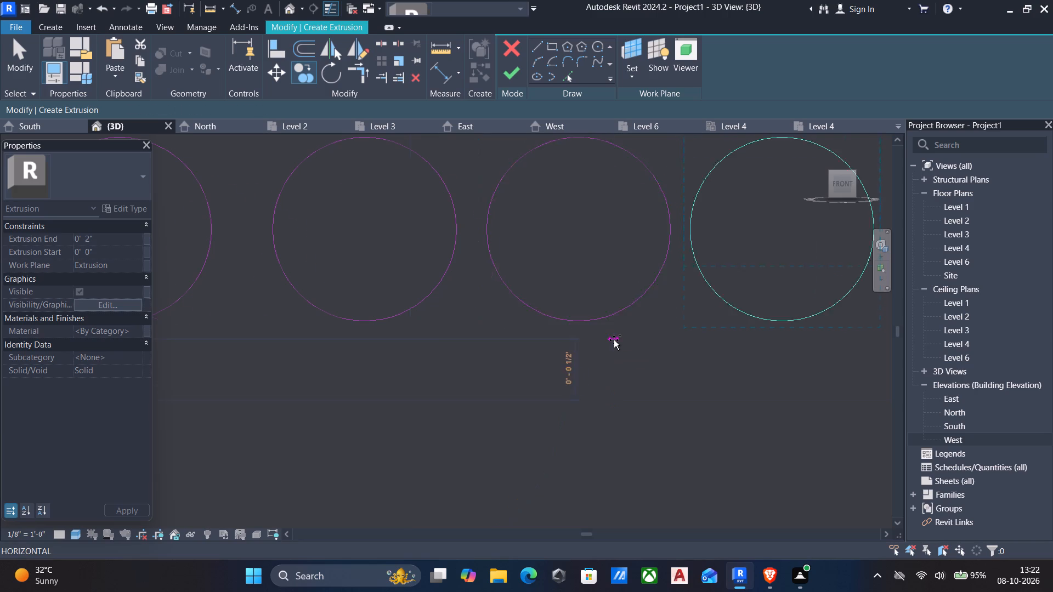
scroll(614, 340, "down", 5)
middle_click_drag(614, 340, 501, 339)
scroll(620, 338, "up", 3)
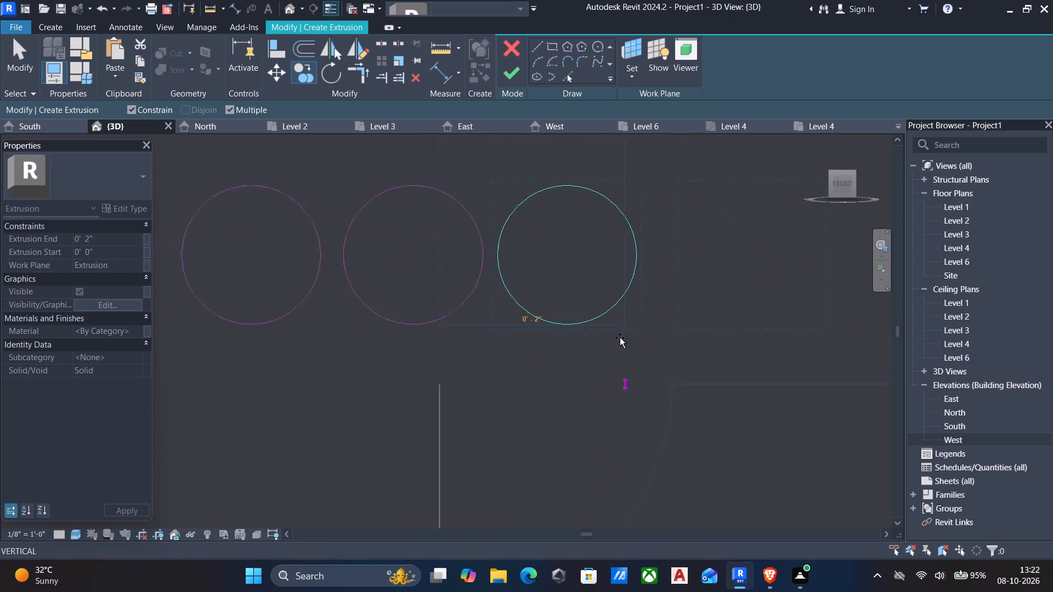
scroll(620, 338, "up", 2)
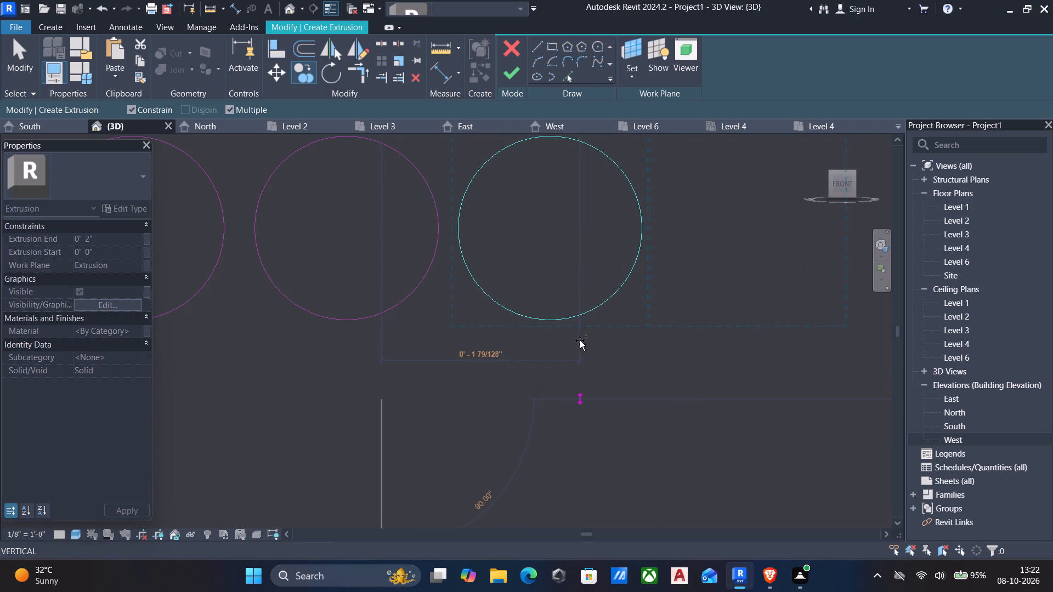
left_click(578, 340)
Extend the row with three more level circle copies spaced about 1 5/8 inches apart, leaving only narrow gaps.
scroll(581, 343, "down", 5)
middle_click_drag(585, 345, 518, 337)
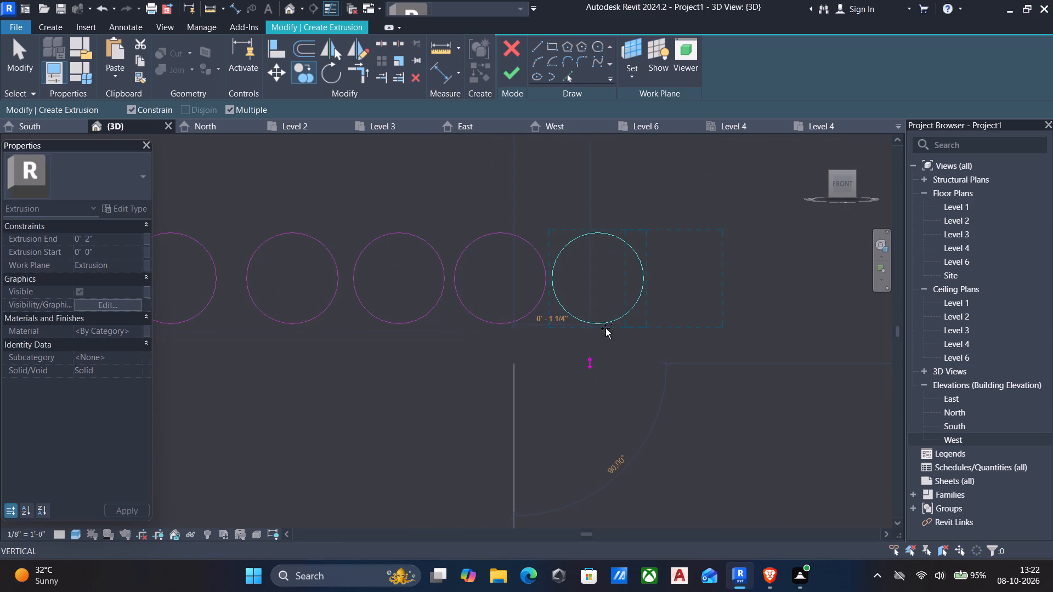
scroll(636, 330, "up", 5)
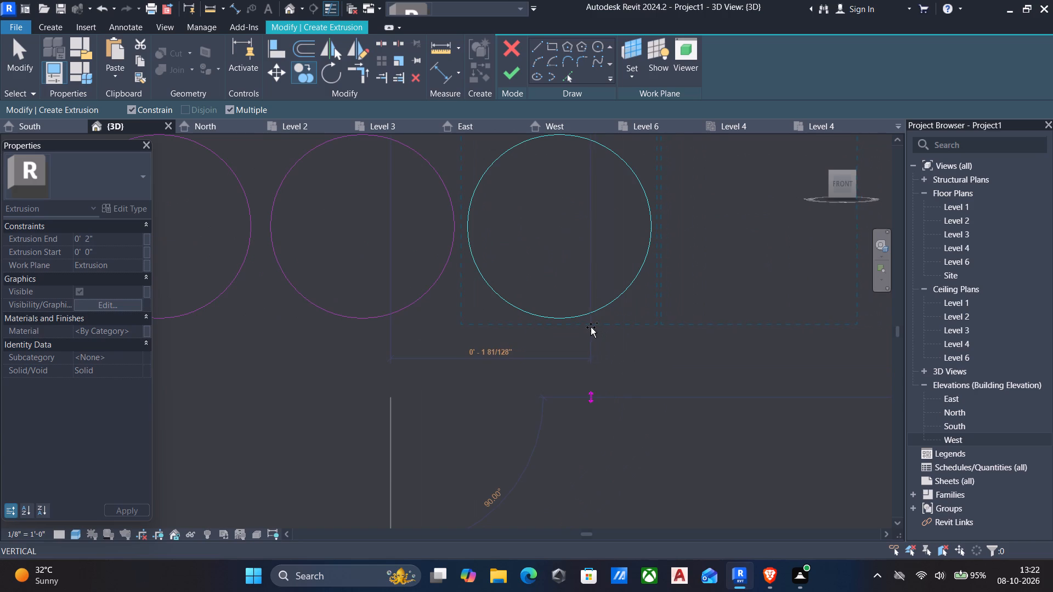
left_click(588, 330)
scroll(588, 330, "down", 4)
middle_click_drag(586, 331, 305, 329)
scroll(439, 319, "up", 5)
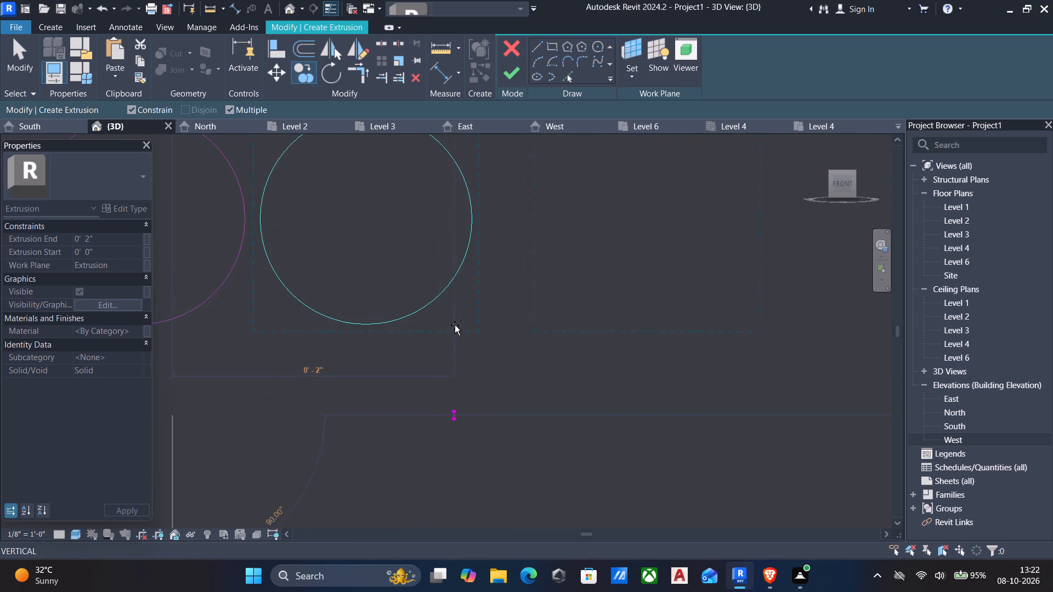
scroll(466, 329, "up", 3)
left_click(361, 329)
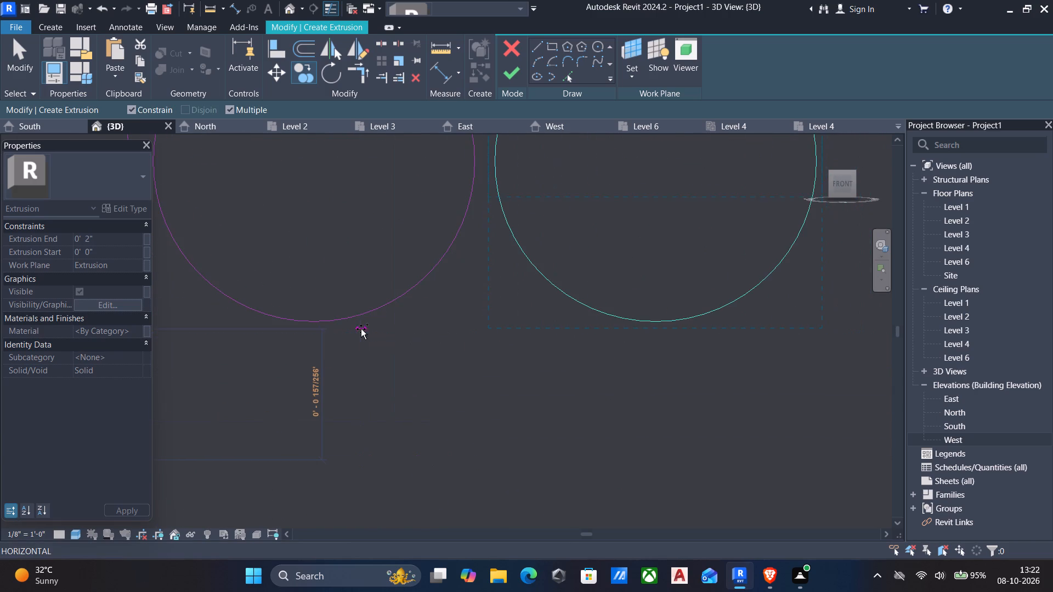
scroll(440, 335, "down", 3)
middle_click_drag(441, 335, 332, 350)
scroll(330, 350, "up", 1)
scroll(554, 338, "down", 2)
middle_click_drag(593, 343, 541, 371)
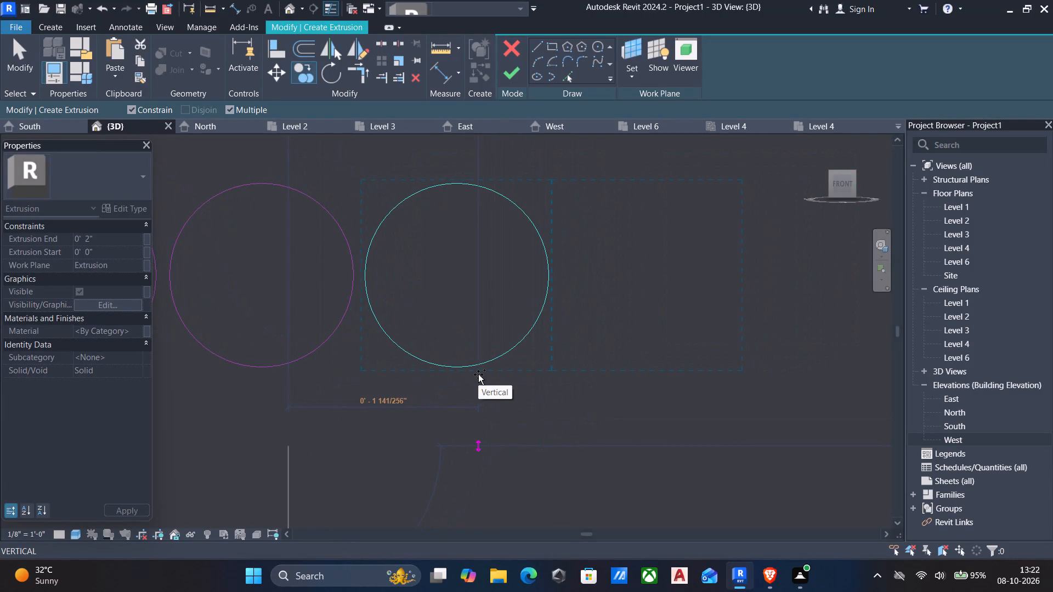
left_click(478, 374)
Continue the row across the gable infill with another three circle copies at about 1 5/8 inch spacing.
scroll(517, 368, "down", 1)
middle_click_drag(517, 368, 359, 370)
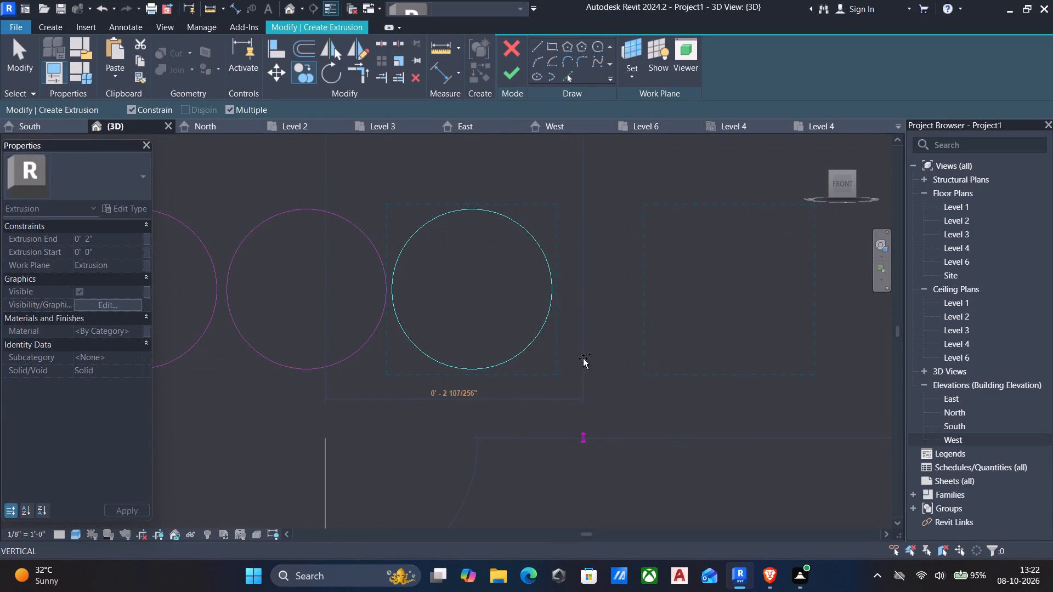
scroll(578, 358, "up", 5)
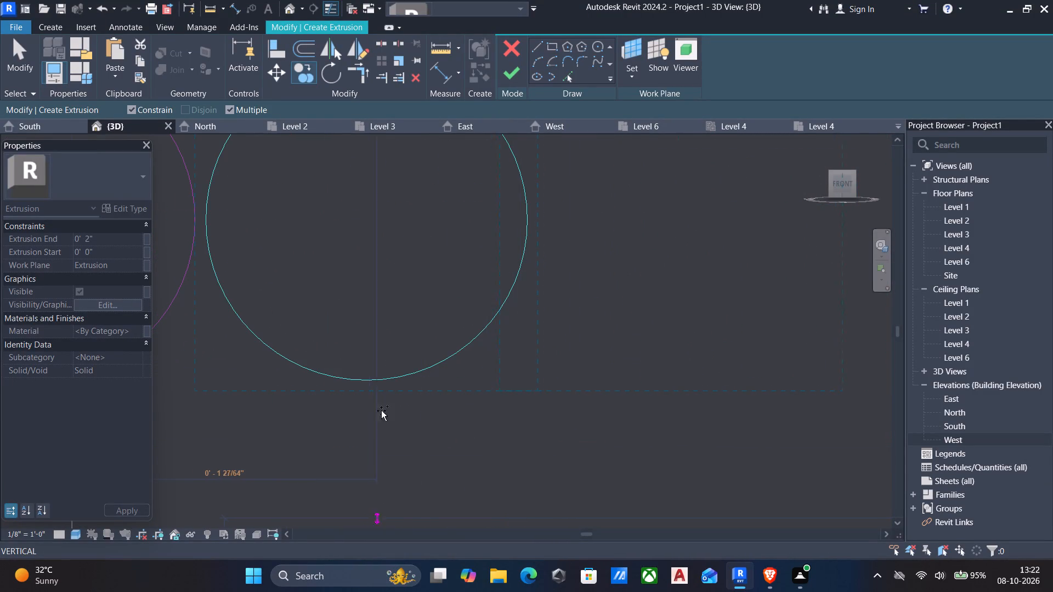
left_click(412, 412)
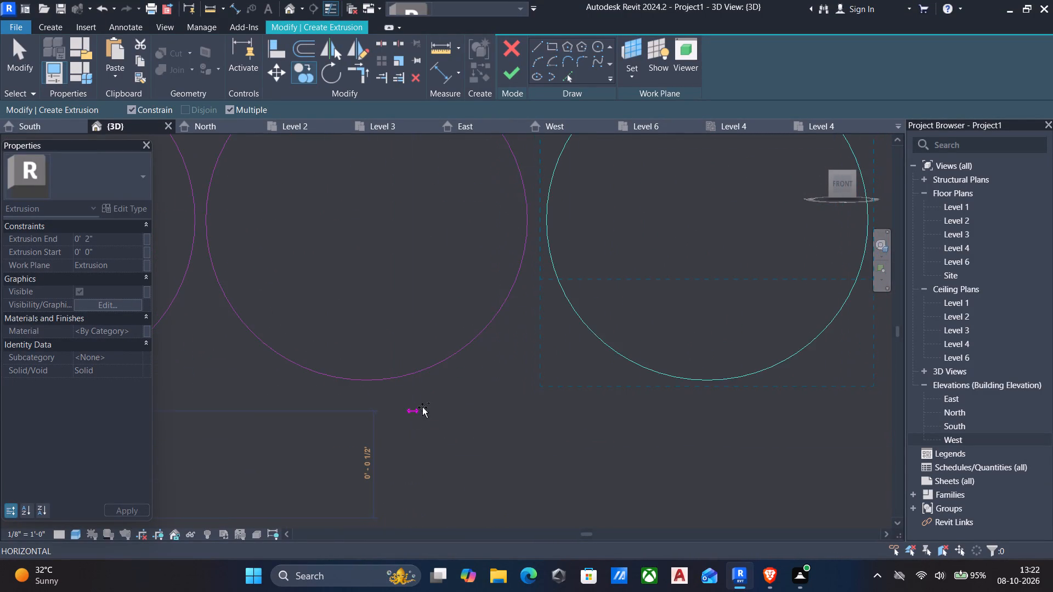
scroll(437, 407, "down", 4)
middle_click_drag(475, 408, 273, 392)
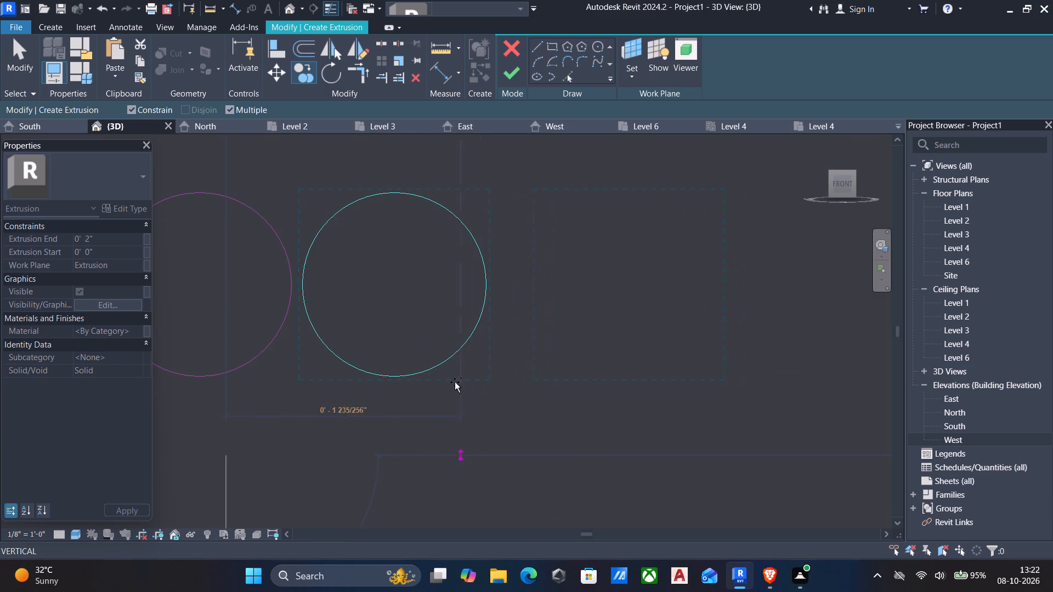
left_click(419, 383)
middle_click_drag(573, 383, 376, 386)
scroll(558, 385, "down", 1)
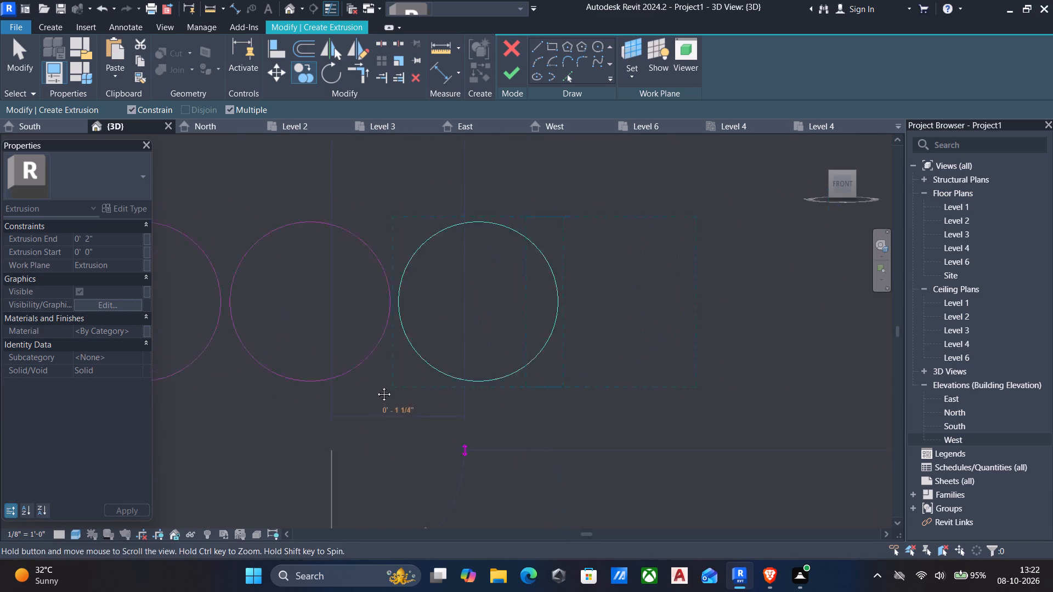
middle_click_drag(376, 386, 329, 388)
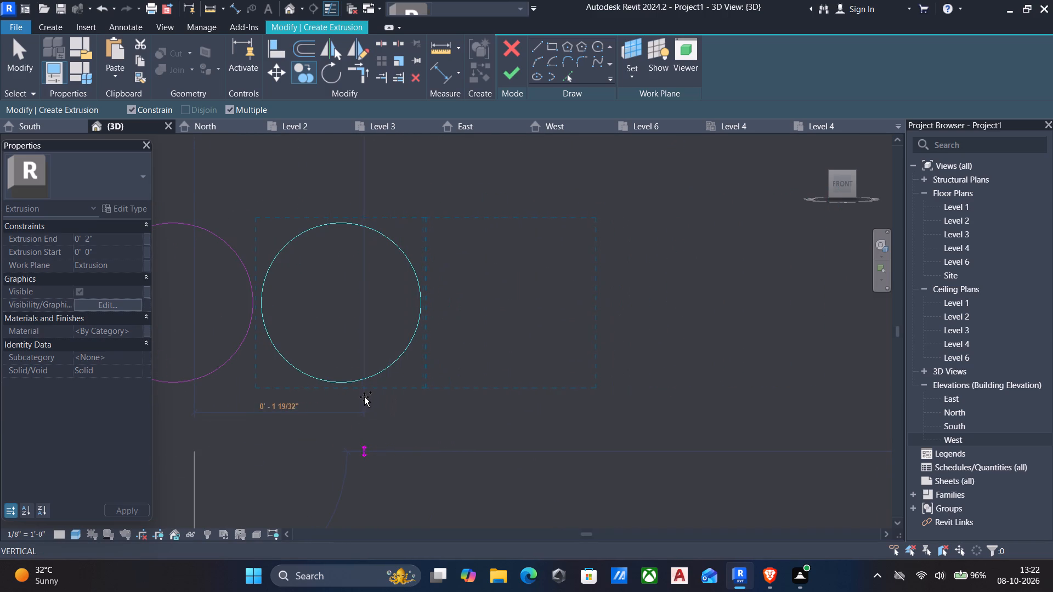
left_click(365, 396)
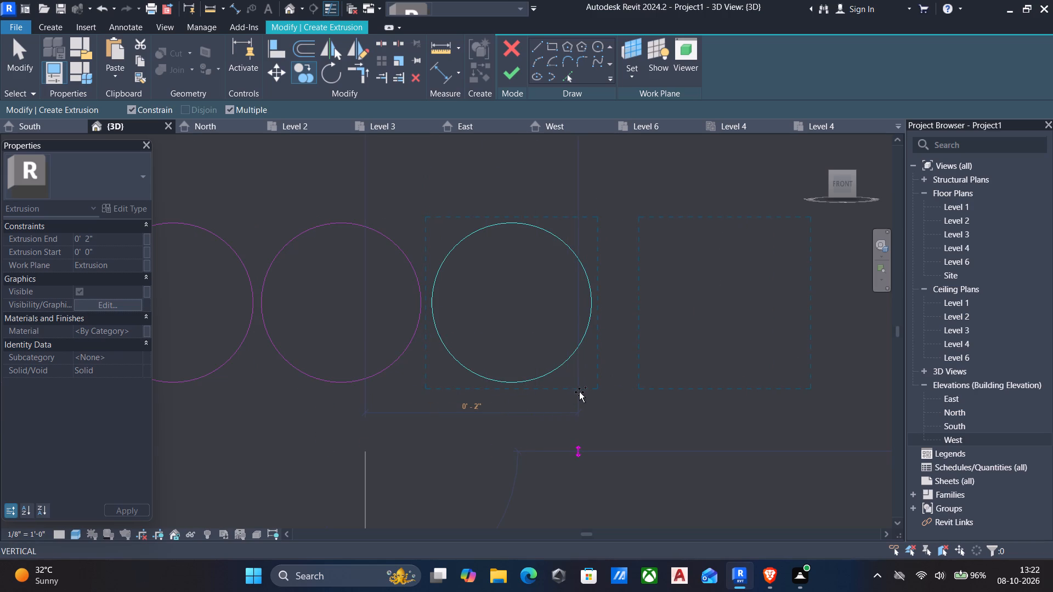
Extend the horizontal row across the gable infill with three more circle copies at about 1.6 inch centre spacing.
left_click(537, 399)
scroll(566, 390, "down", 1)
middle_click_drag(565, 390, 504, 393)
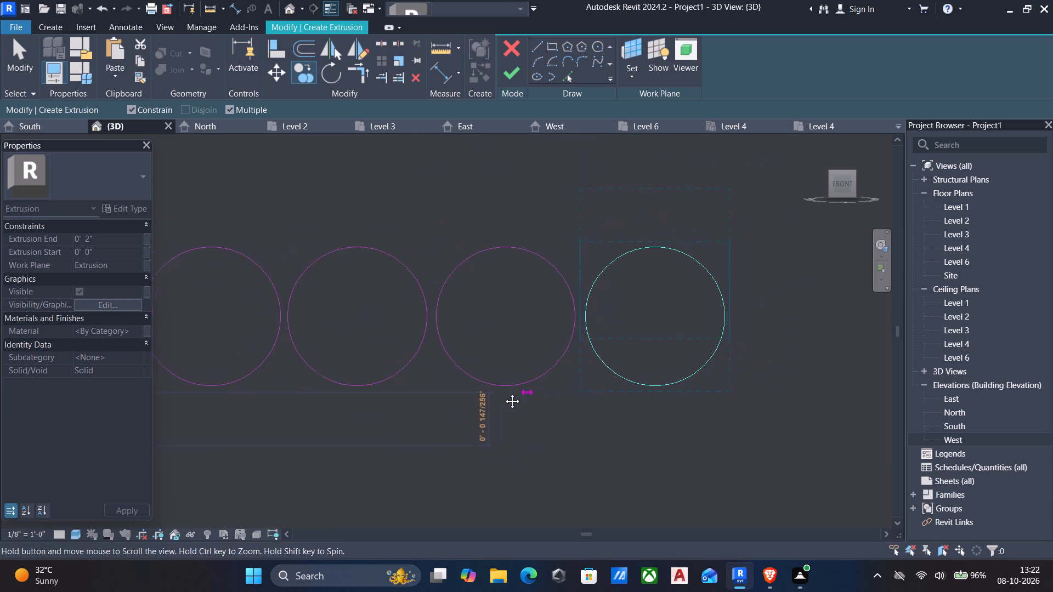
middle_click_drag(504, 393, 384, 391)
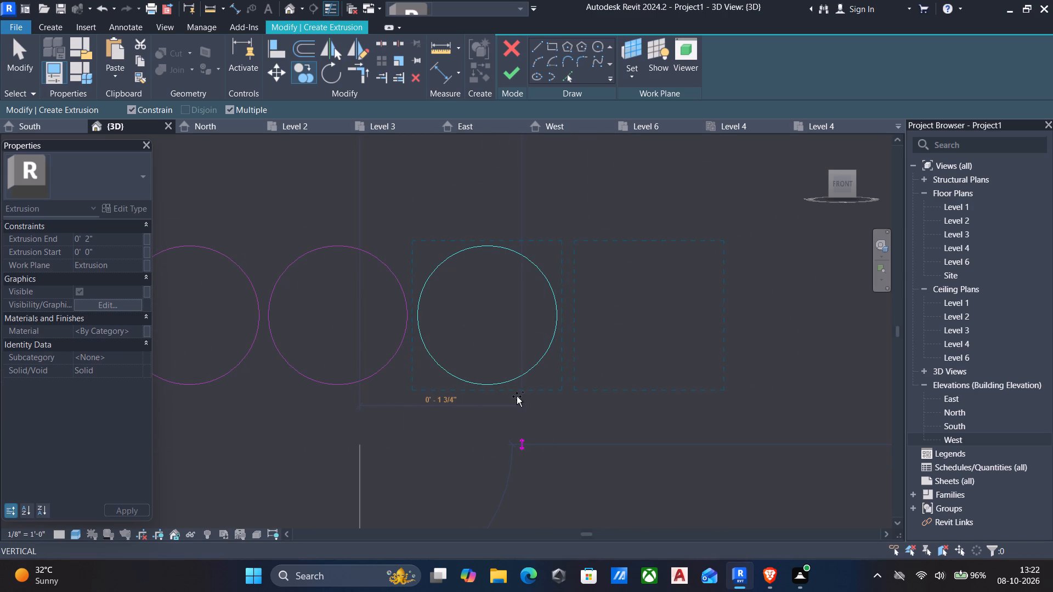
scroll(510, 396, "up", 2)
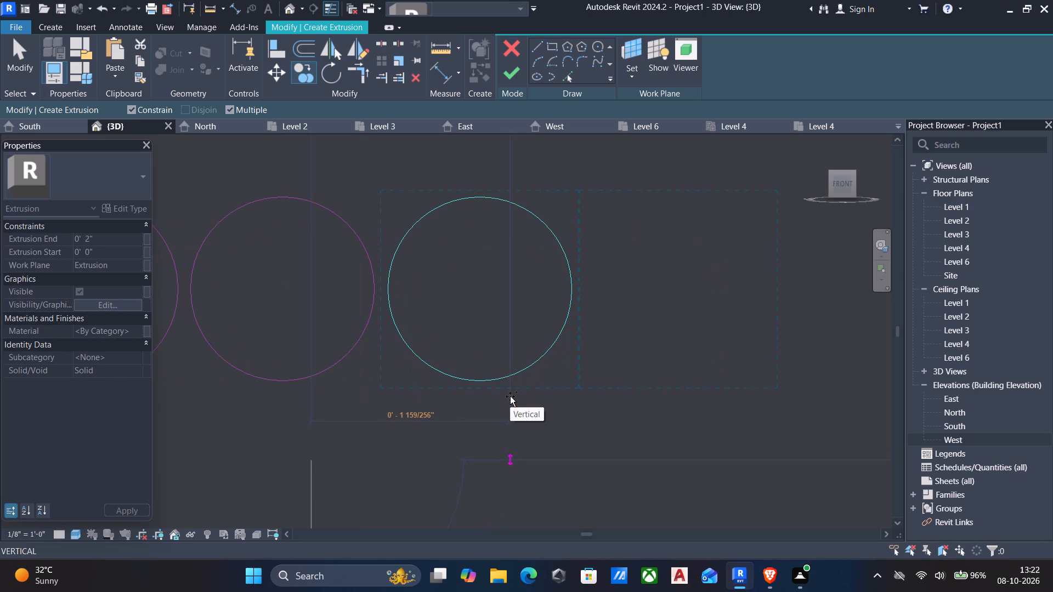
left_click(510, 396)
scroll(523, 396, "down", 3)
middle_click_drag(528, 401, 361, 407)
scroll(479, 398, "down", 2)
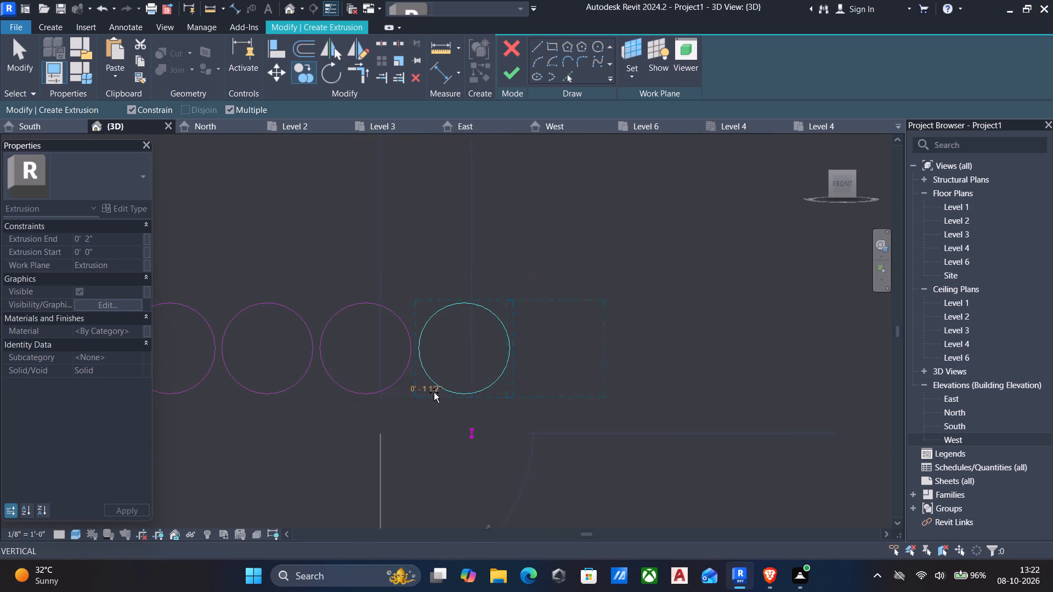
scroll(492, 397, "up", 4)
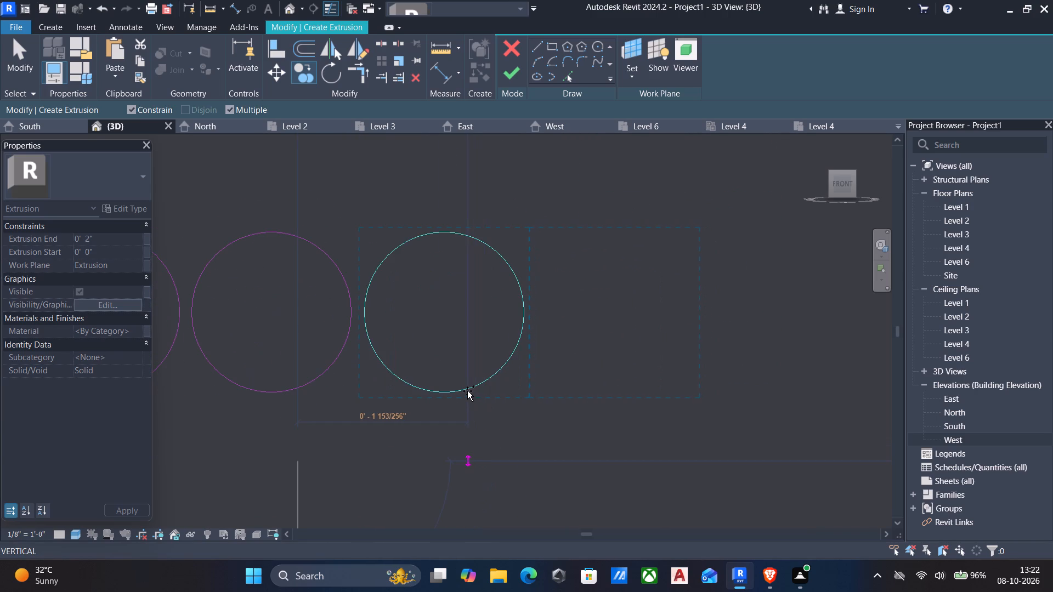
left_click(467, 391)
scroll(482, 394, "down", 3)
middle_click_drag(518, 407, 360, 392)
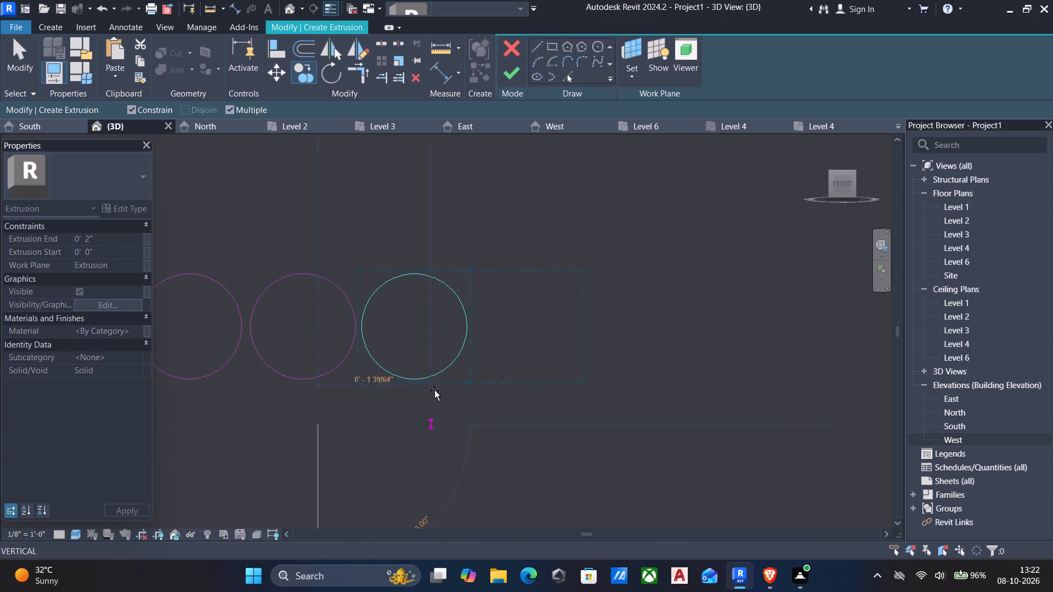
Add another three level circle copies to the end of the row, spaced about 1.6 inches apart with narrow gaps.
scroll(449, 389, "up", 8)
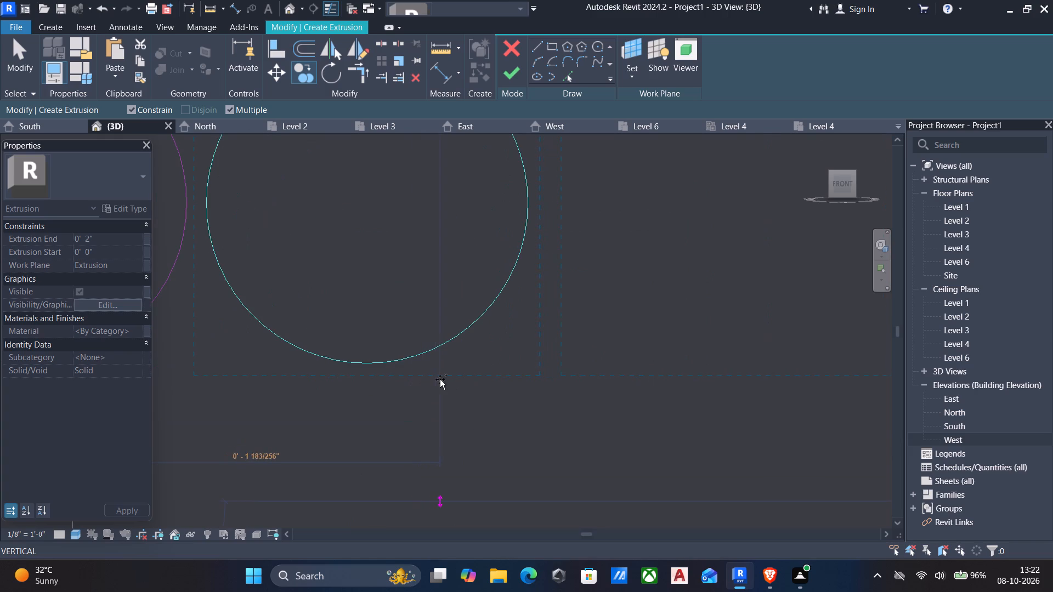
left_click(418, 376)
scroll(443, 381, "down", 6)
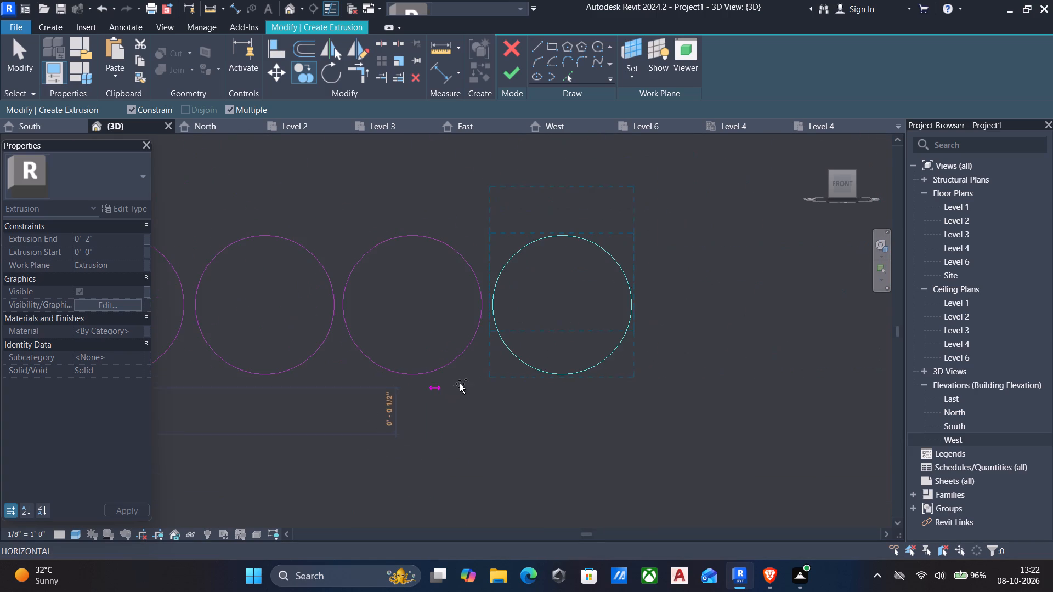
middle_click_drag(541, 379, 316, 372)
scroll(333, 367, "up", 5)
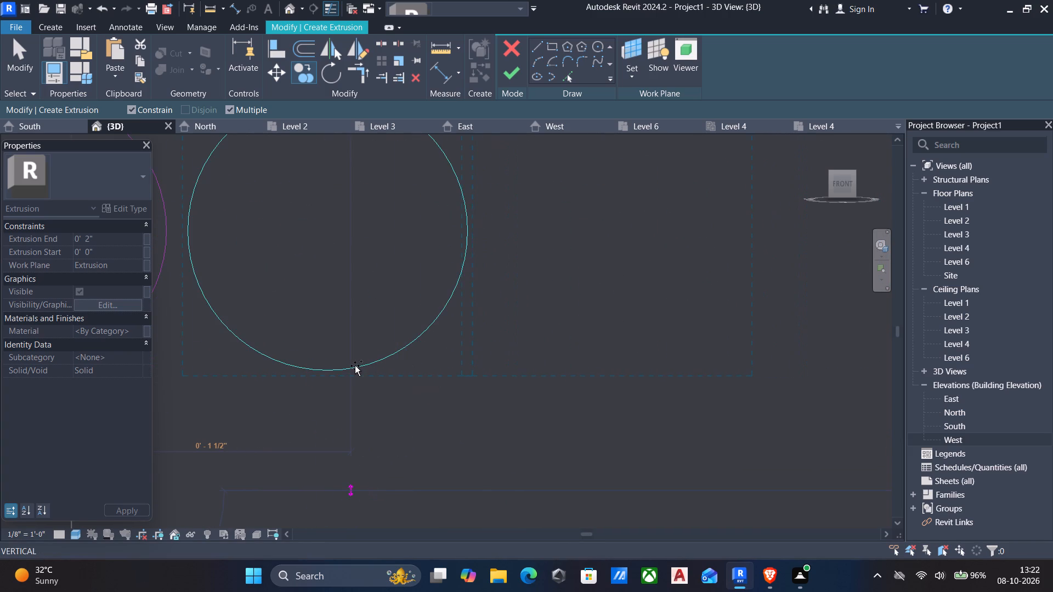
left_click(363, 366)
scroll(450, 375, "down", 2)
middle_click_drag(525, 379, 376, 387)
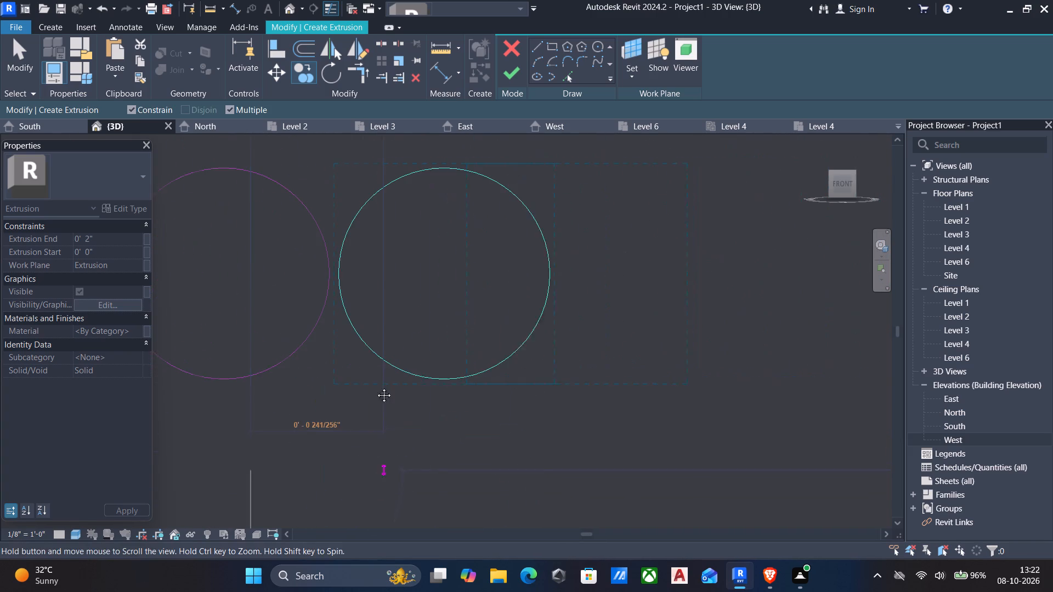
middle_click_drag(376, 387, 373, 387)
scroll(457, 376, "up", 4)
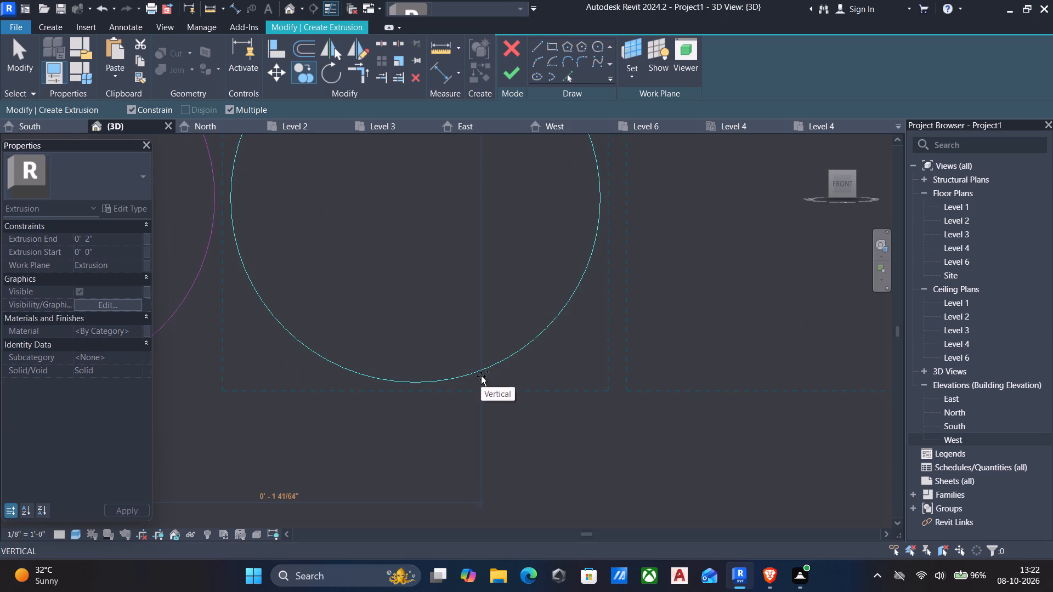
left_click(463, 375)
scroll(463, 375, "down", 5)
middle_click_drag(473, 381, 363, 378)
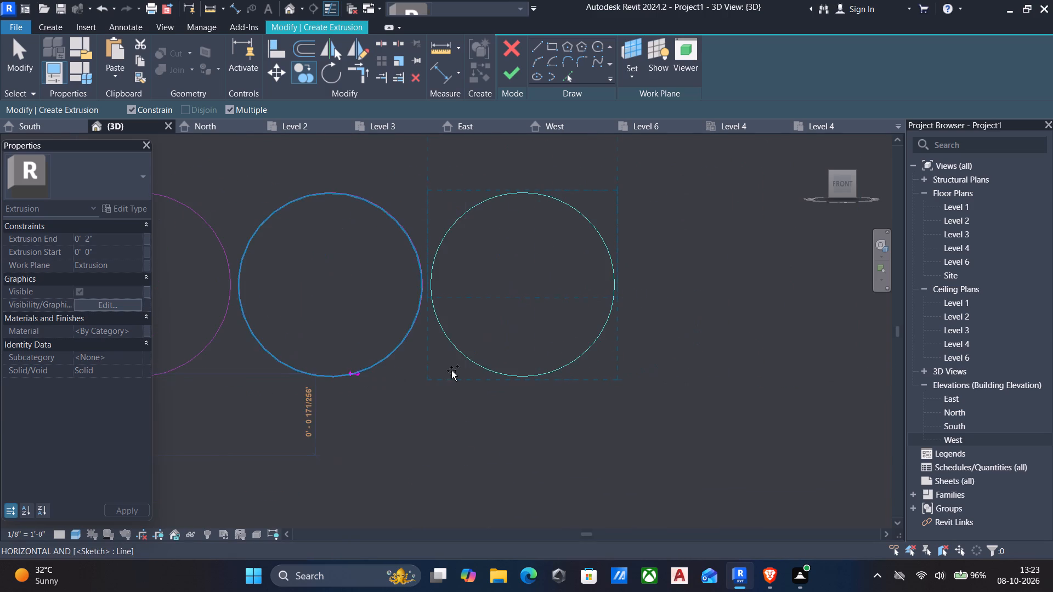
Check the row's extent against the whole gable and add two more circle copies at about 1.6 inch spacing.
scroll(512, 362, "down", 11)
scroll(512, 362, "up", 1)
scroll(512, 362, "down", 12)
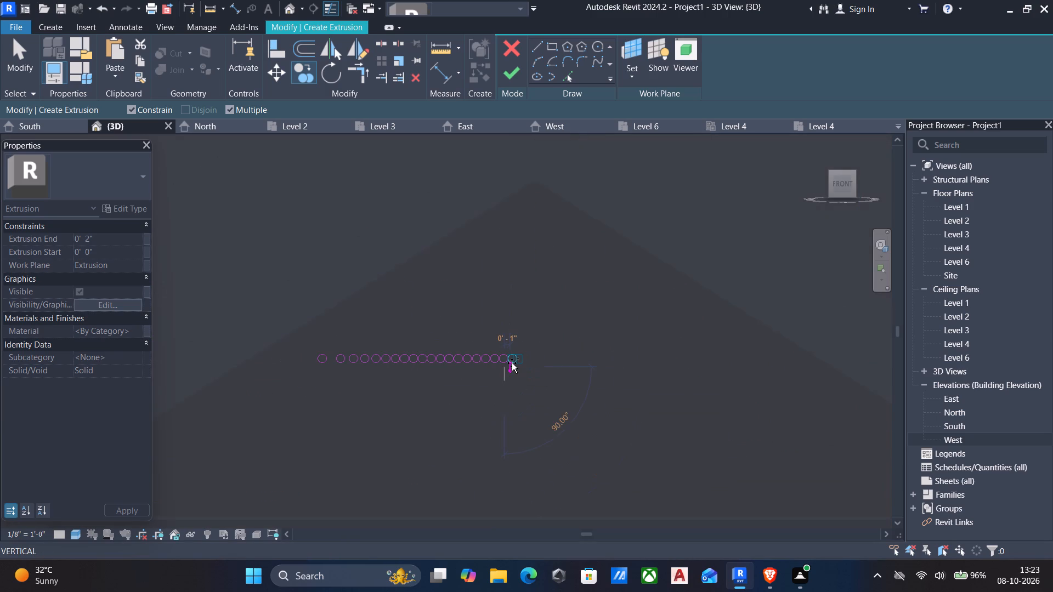
scroll(554, 367, "up", 4)
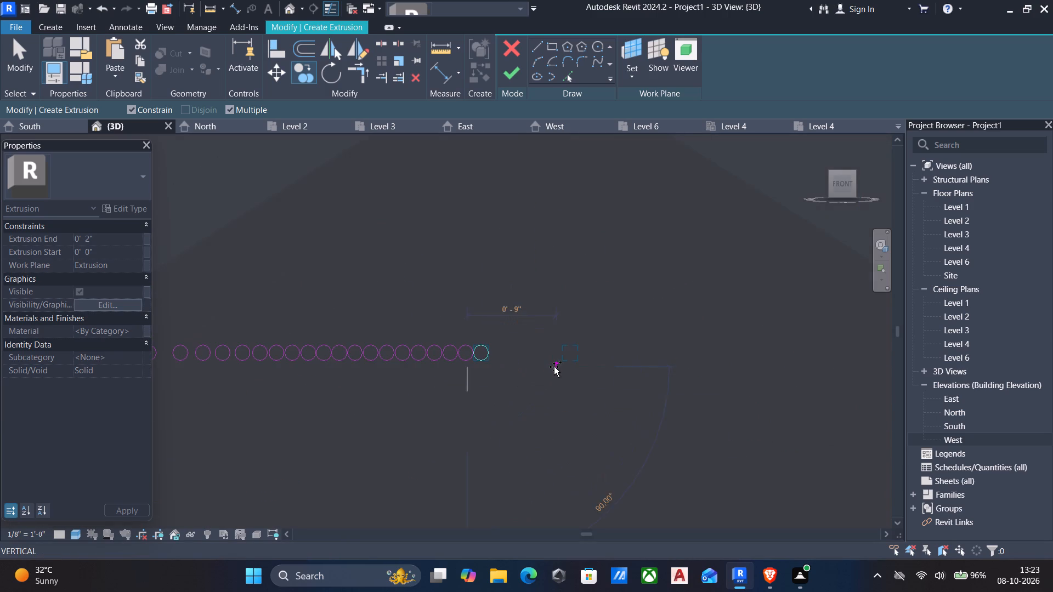
scroll(499, 362, "up", 10)
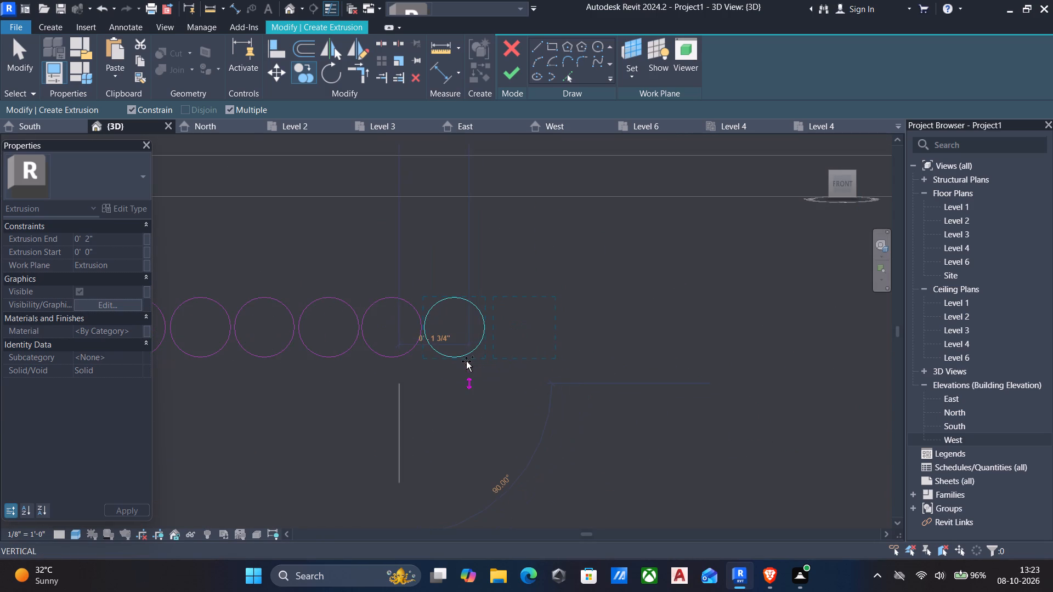
scroll(467, 361, "up", 4)
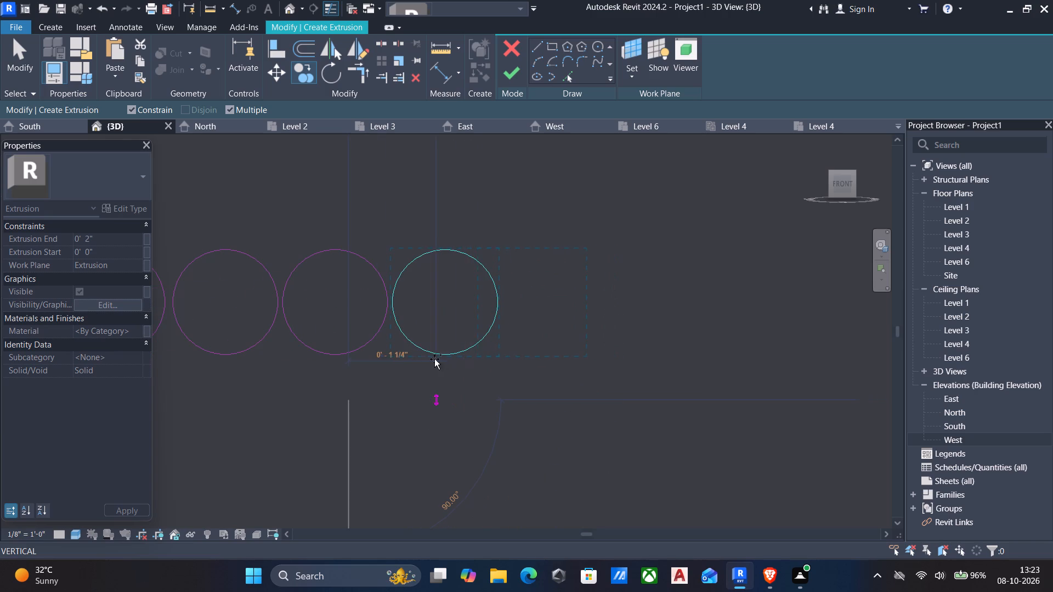
scroll(494, 365, "up", 4)
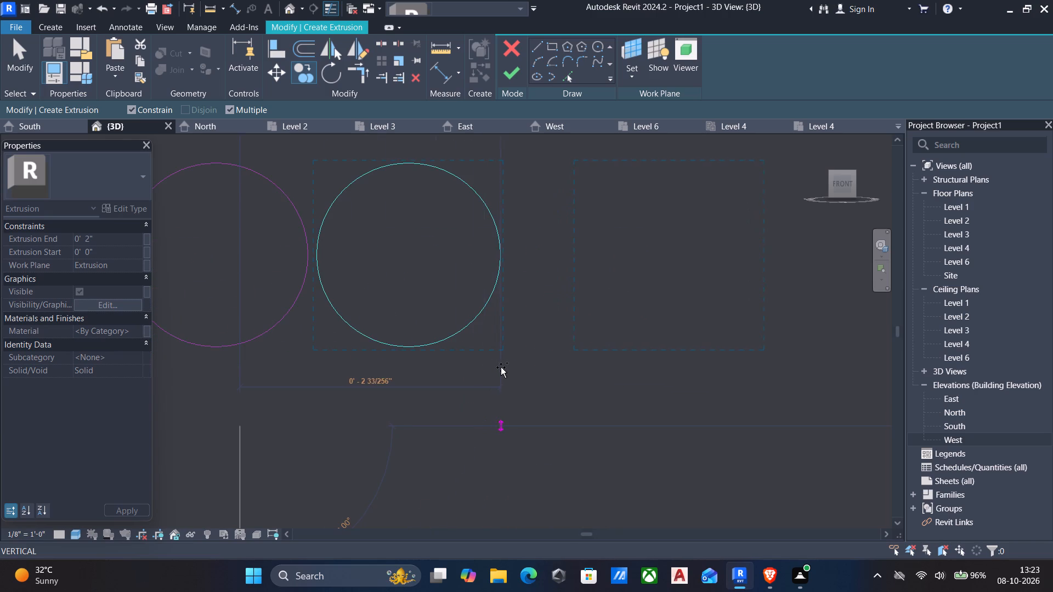
left_click(434, 358)
scroll(447, 362, "down", 3)
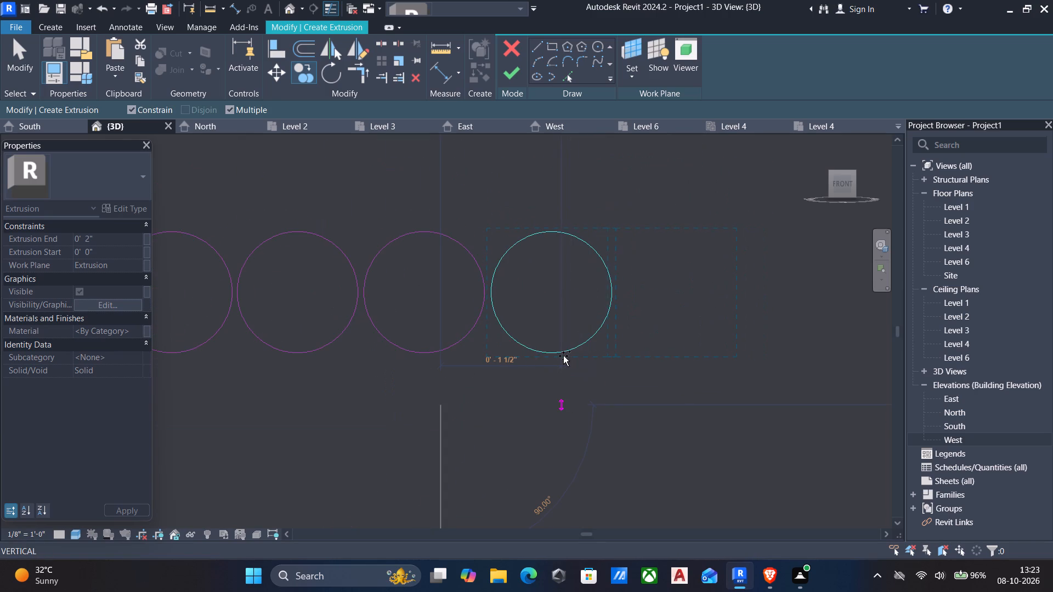
scroll(567, 356, "up", 3)
left_click(570, 359)
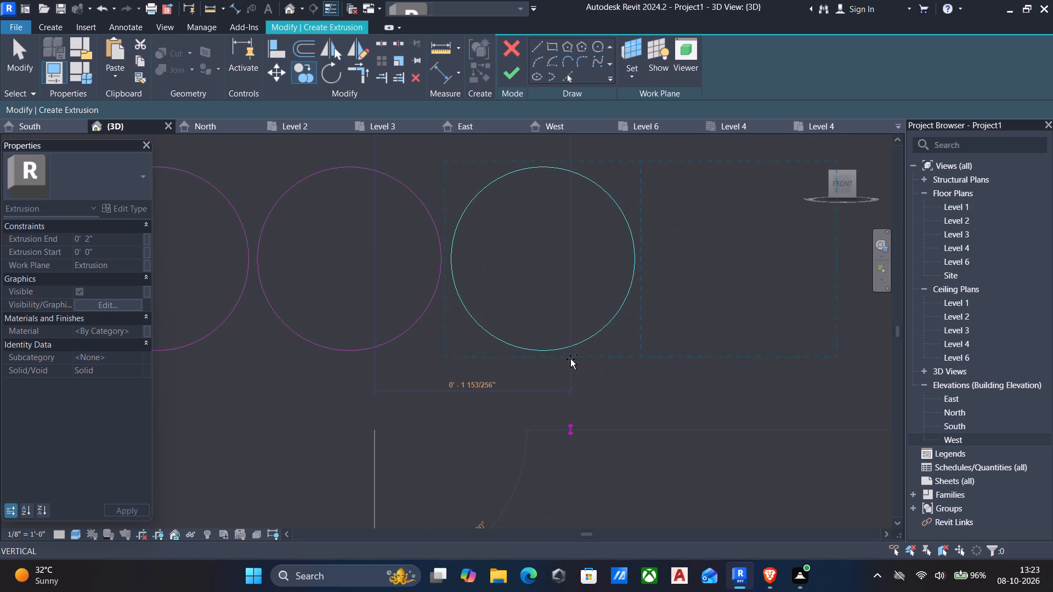
scroll(570, 359, "down", 4)
middle_click_drag(570, 362, 411, 363)
Continue the row with four more level circle copies, keeping the centre spacing at about 1.6 inches.
scroll(518, 356, "up", 3)
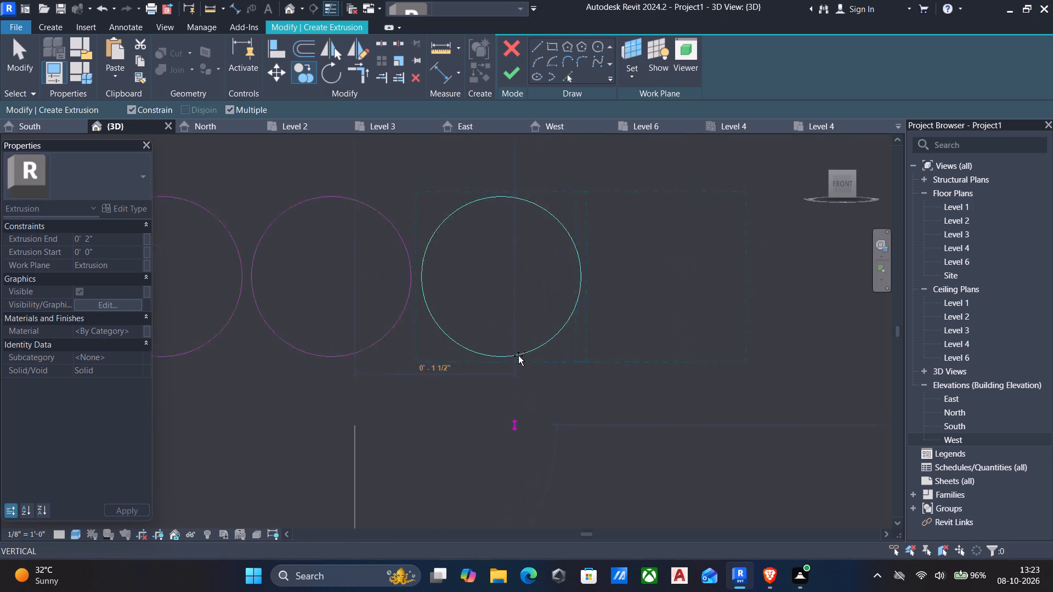
scroll(518, 356, "up", 2)
left_click(528, 355)
scroll(528, 355, "down", 3)
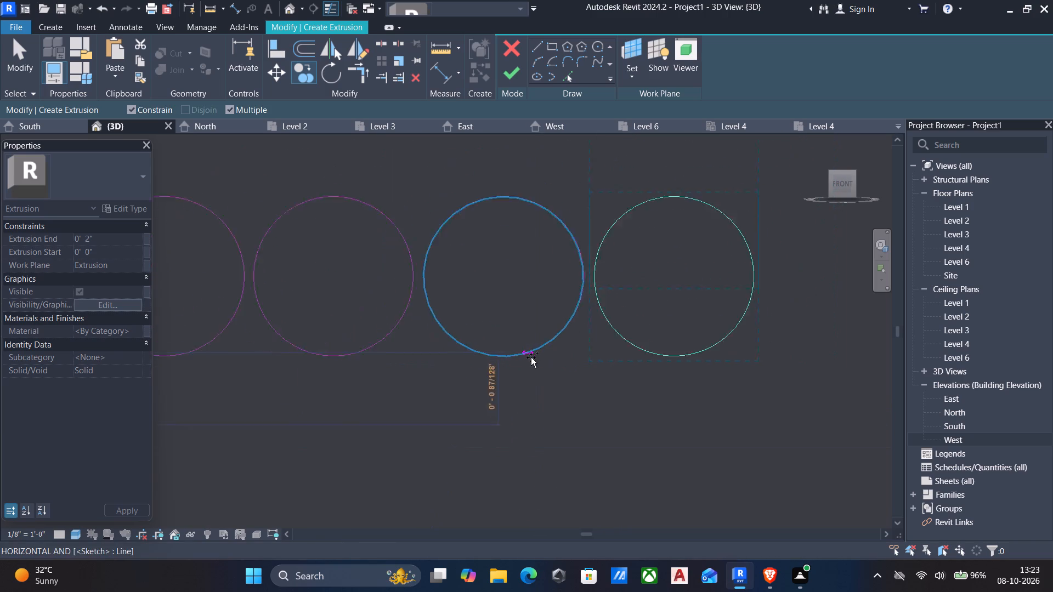
scroll(531, 357, "down", 2)
middle_click_drag(533, 358, 398, 362)
scroll(422, 359, "up", 4)
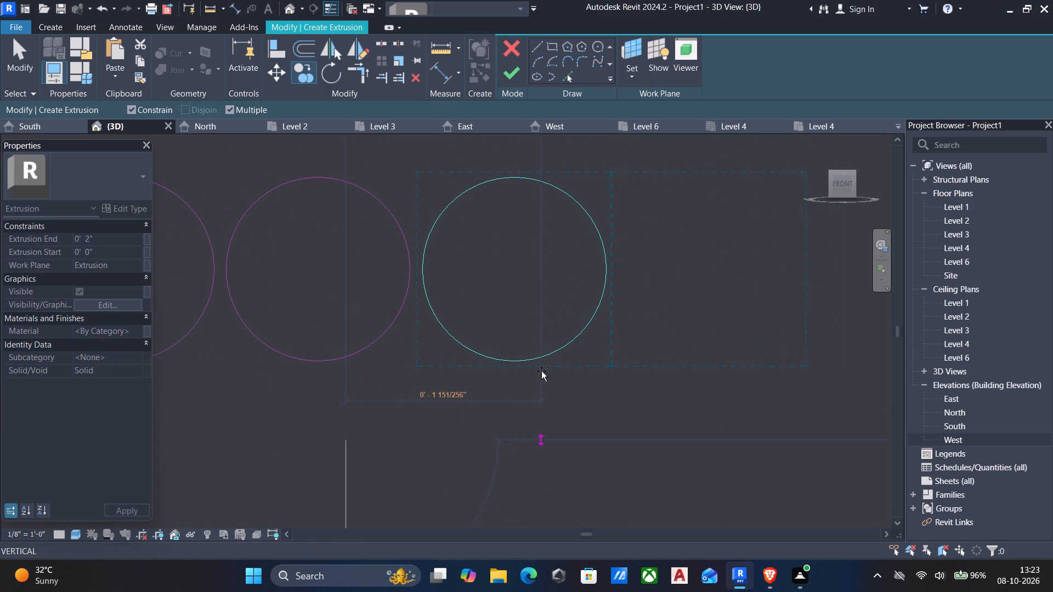
left_click(541, 371)
scroll(541, 371, "down", 4)
middle_click_drag(540, 373, 331, 379)
scroll(354, 375, "up", 1)
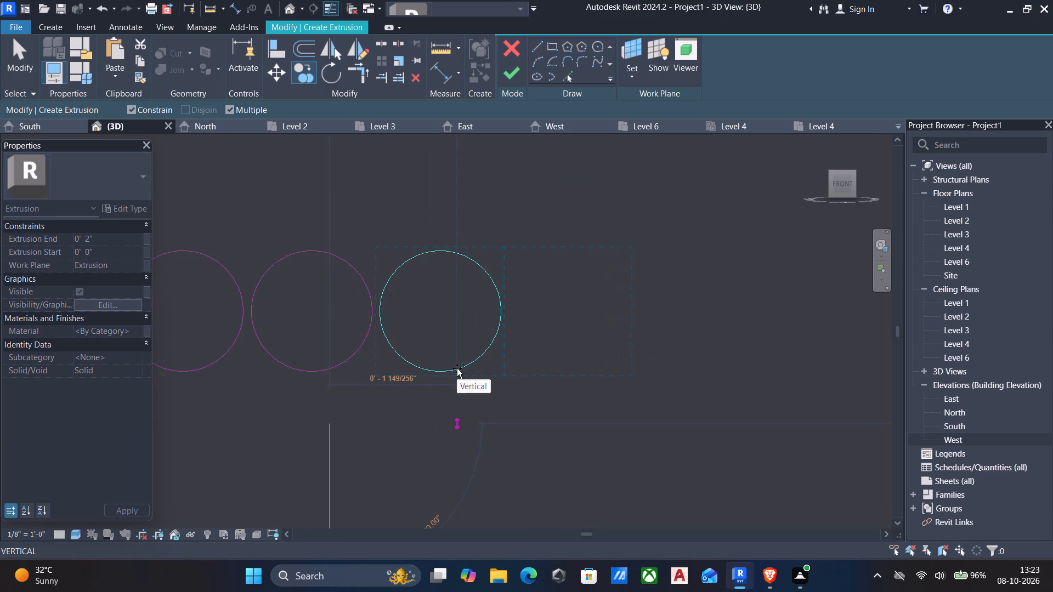
left_click(457, 368)
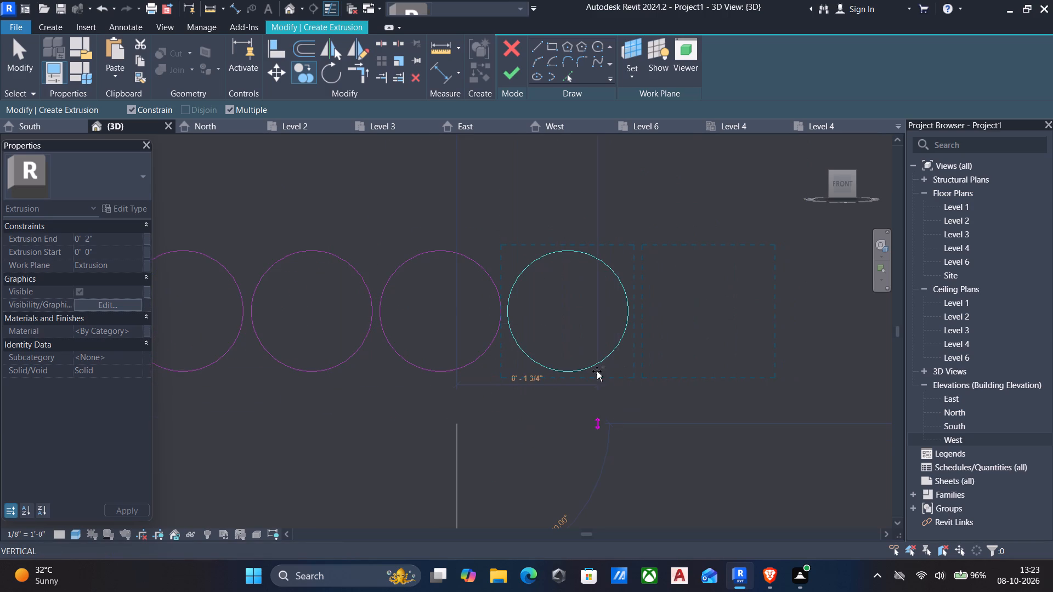
left_click(588, 372)
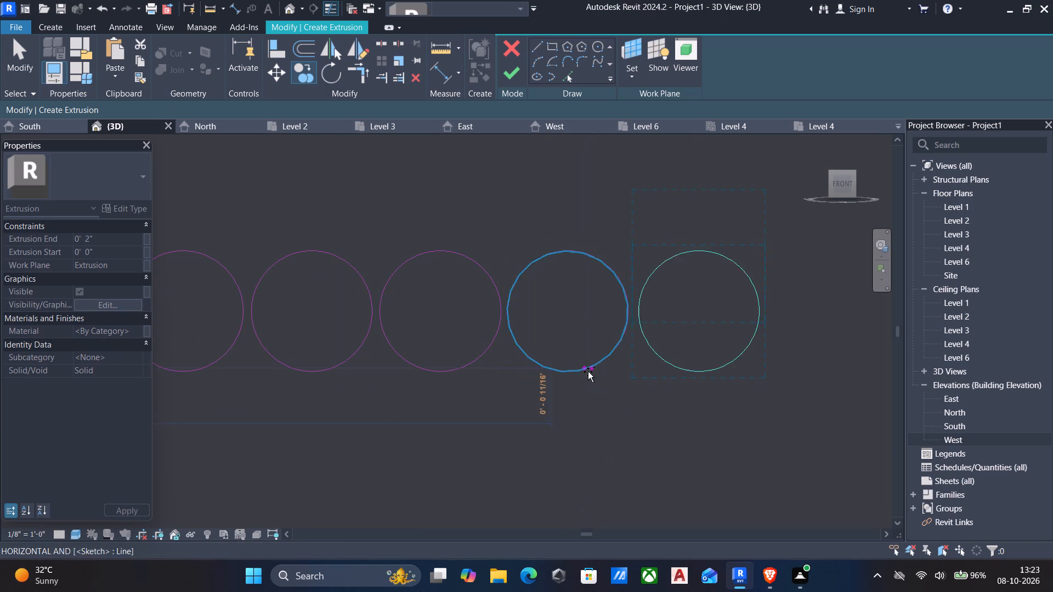
scroll(588, 372, "down", 2)
middle_click_drag(586, 372, 414, 399)
Place three more circle copies at the end of the row, level with the others and about 1.6 inches apart.
scroll(528, 393, "up", 6)
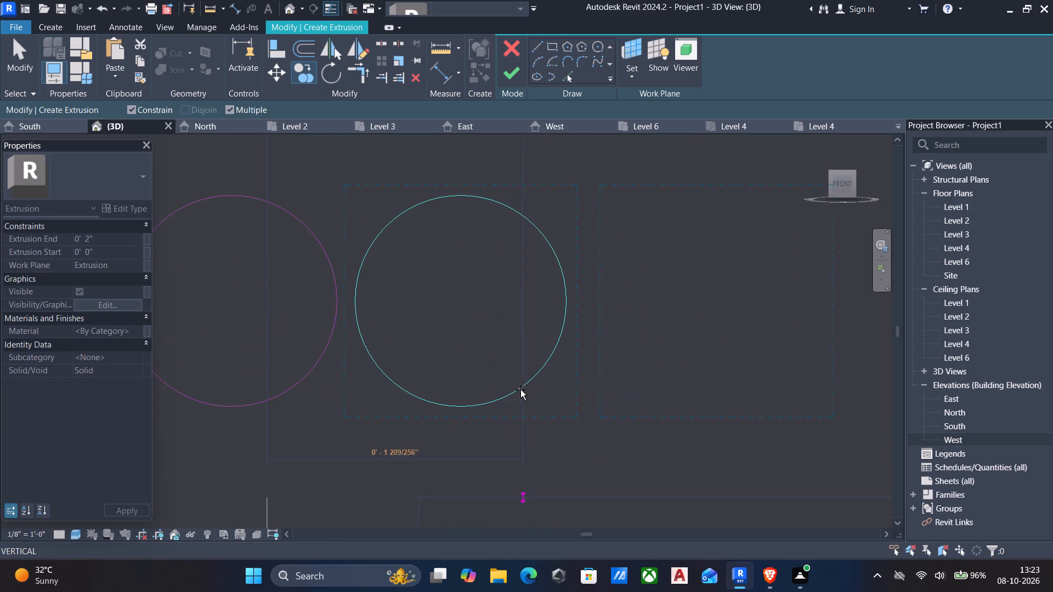
left_click(498, 390)
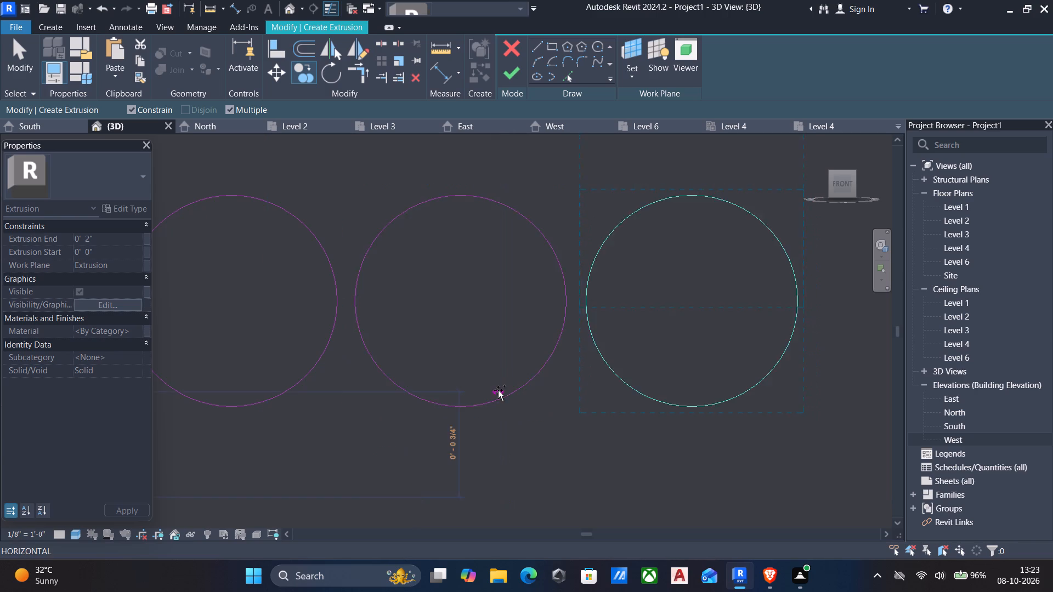
scroll(499, 390, "down", 5)
middle_click_drag(503, 391, 303, 408)
scroll(421, 406, "up", 4)
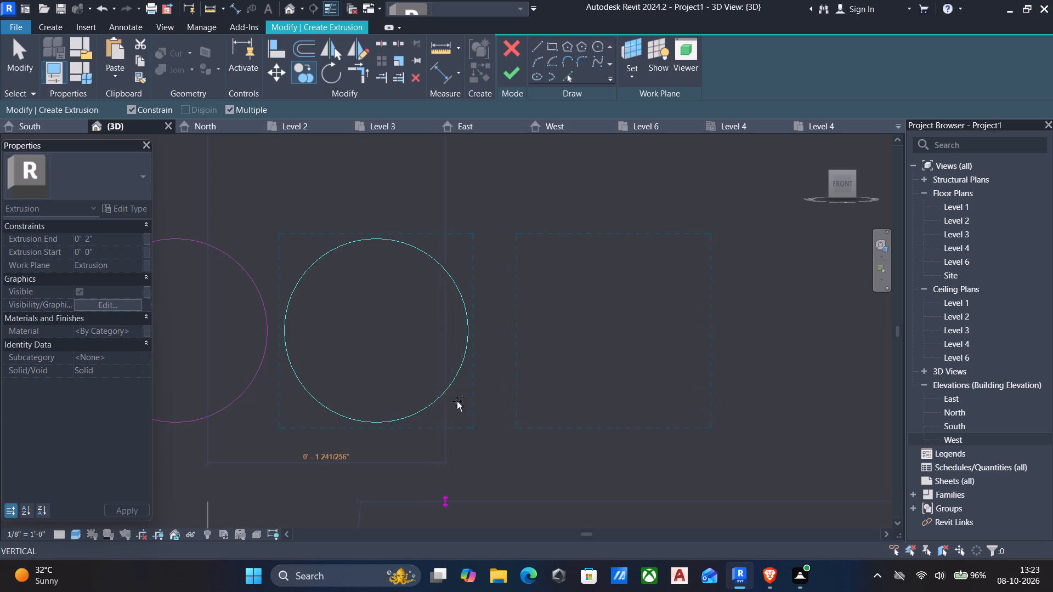
scroll(492, 400, "up", 4)
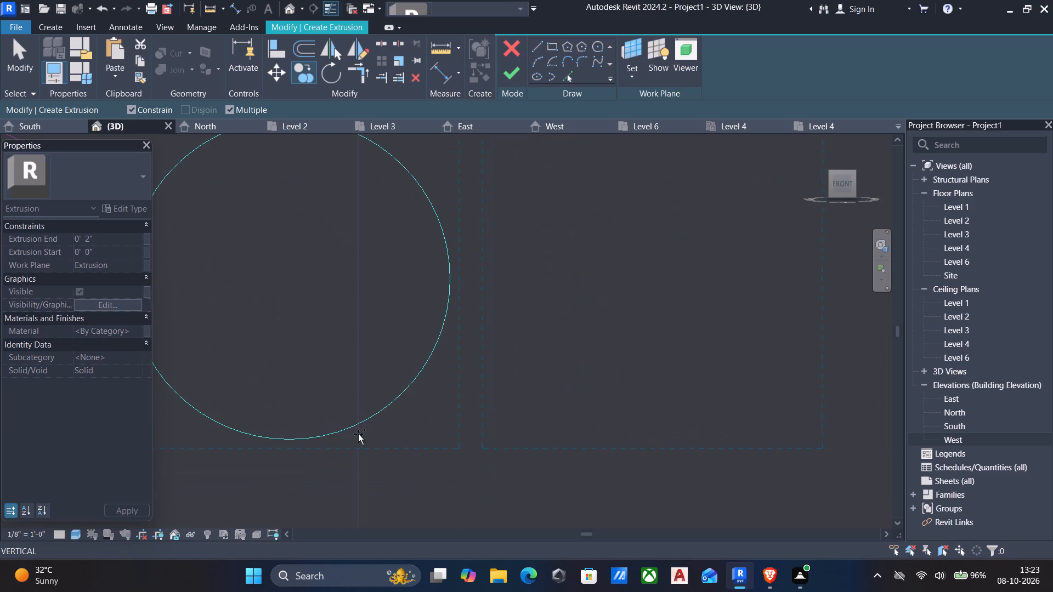
left_click(335, 452)
scroll(386, 441, "down", 4)
middle_click_drag(418, 438, 295, 446)
scroll(288, 446, "up", 1)
scroll(494, 439, "up", 4)
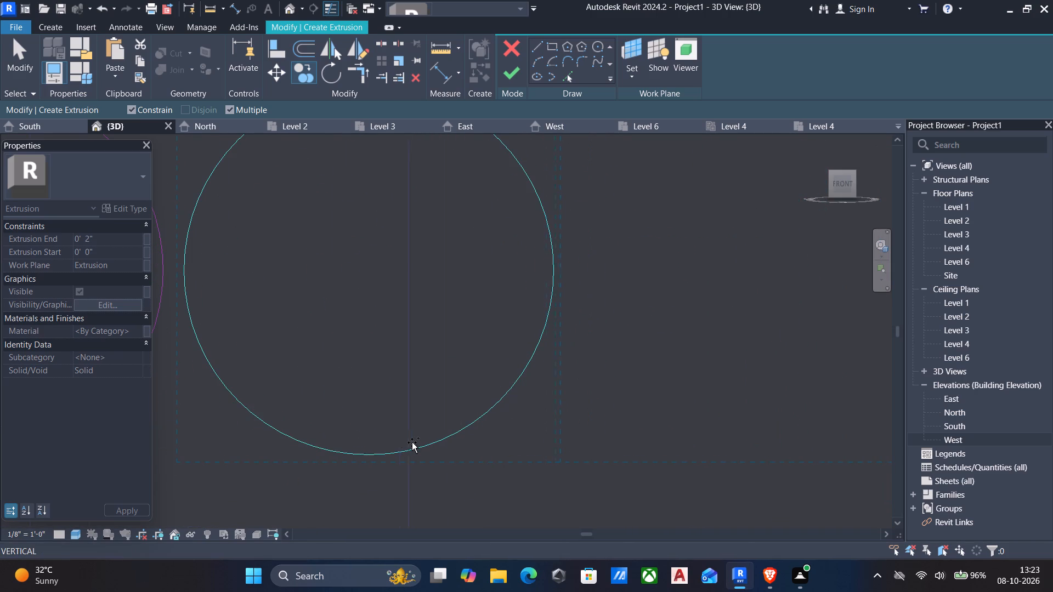
left_click(412, 442)
scroll(416, 442, "down", 4)
middle_click_drag(463, 451, 310, 442)
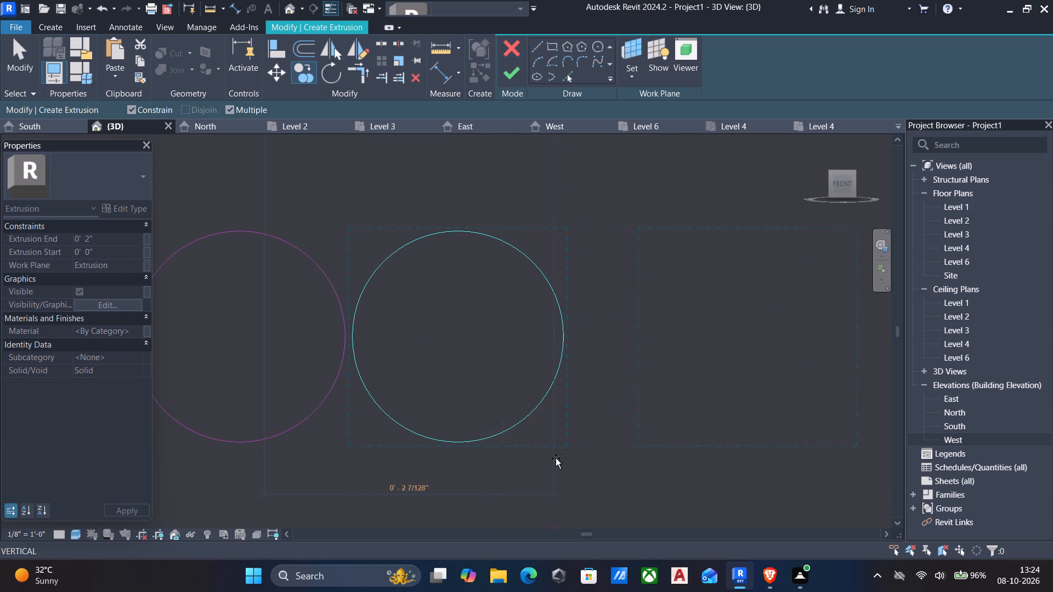
Add two further circle copies to the end of the row, leaving only narrow gaps at about 1.6 inch spacing.
scroll(506, 454, "up", 3)
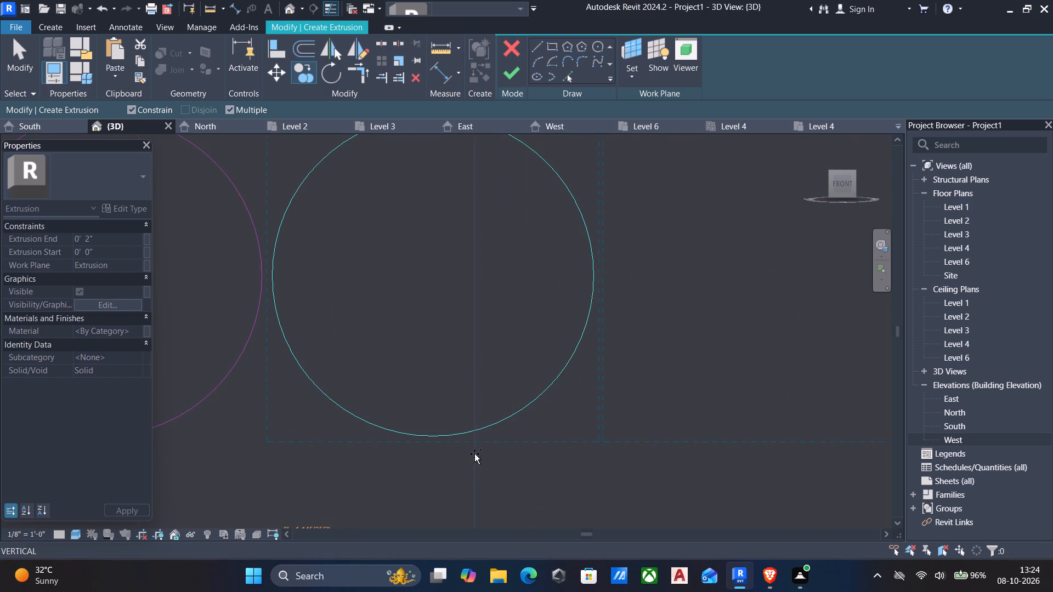
left_click(471, 454)
scroll(477, 453, "down", 4)
middle_click_drag(492, 453, 415, 439)
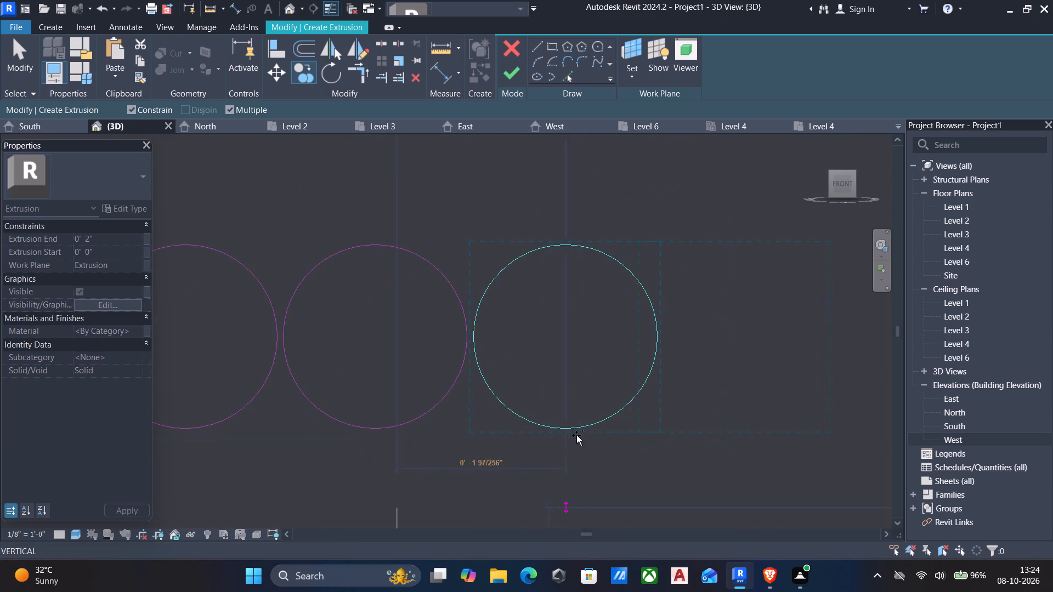
scroll(629, 428, "up", 3)
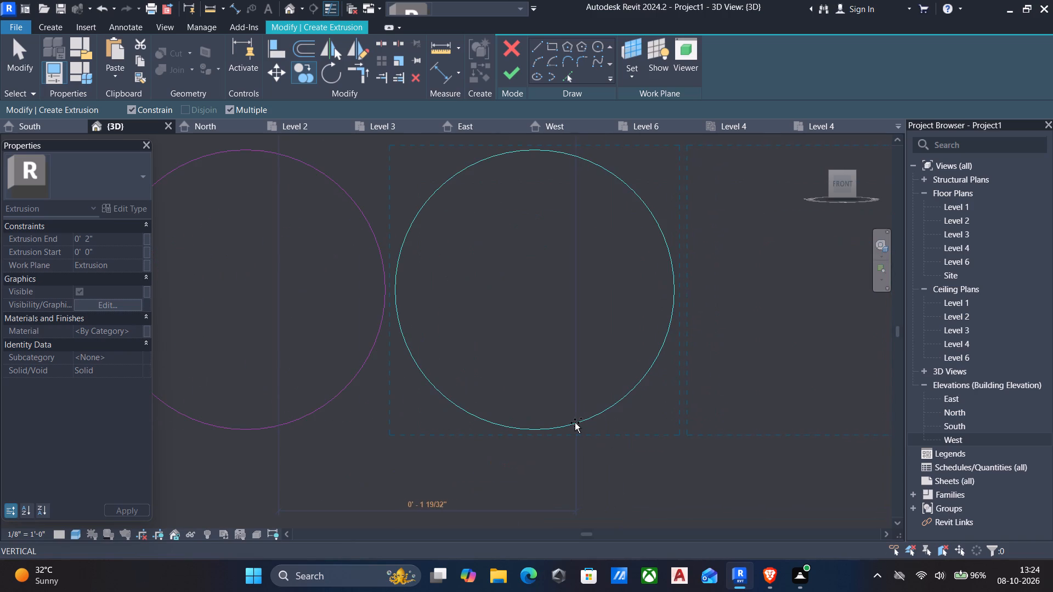
left_click(568, 424)
scroll(568, 418, "down", 3)
middle_click_drag(569, 417, 432, 404)
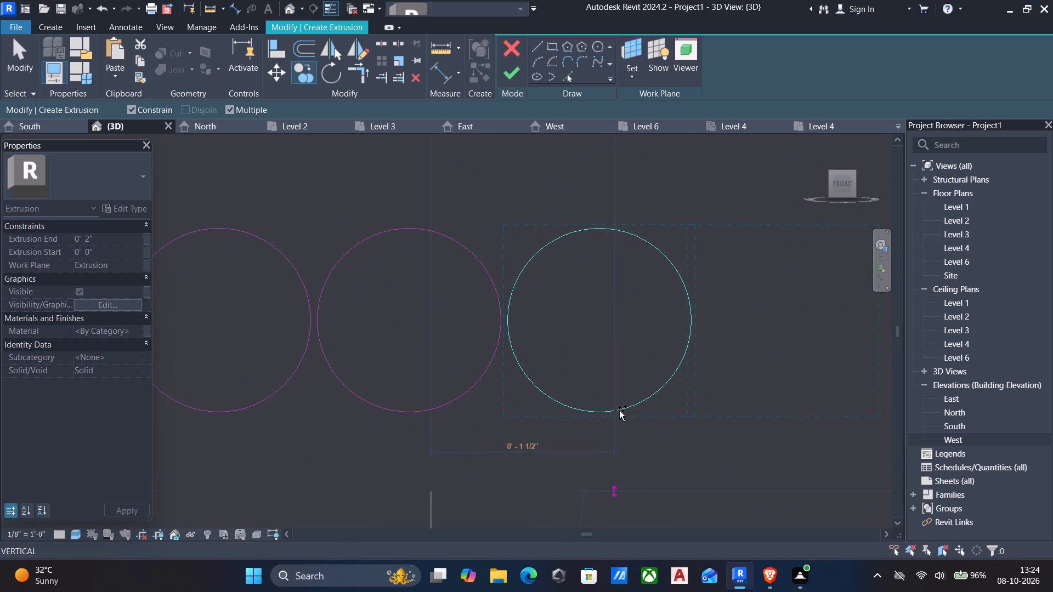
Add one more level circle copy to the end of the row at about 1.6 inch centre spacing.
scroll(637, 411, "up", 6)
middle_click_drag(619, 407, 589, 411)
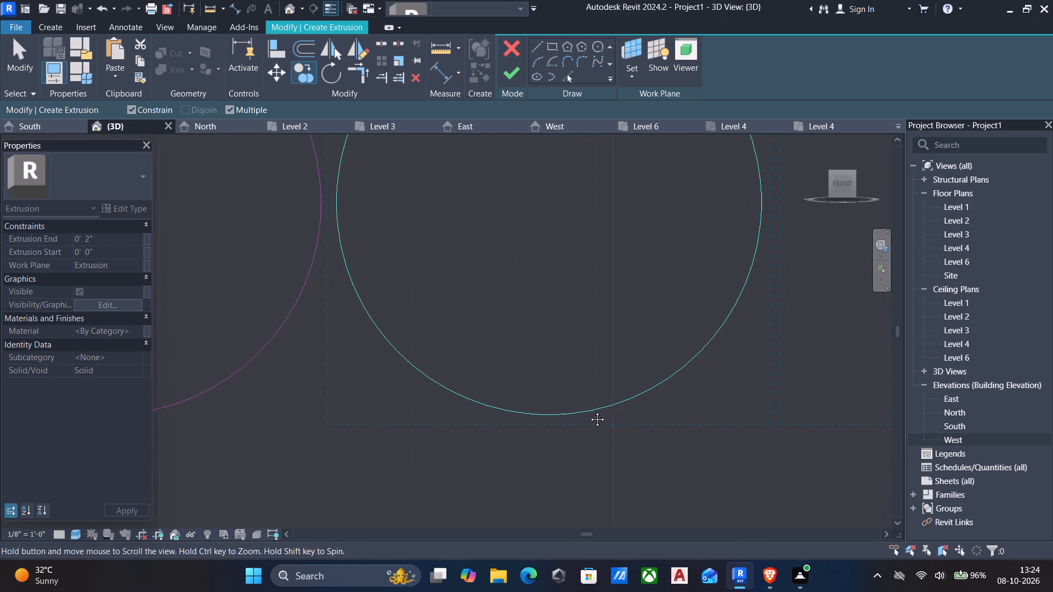
middle_click_drag(589, 411, 453, 425)
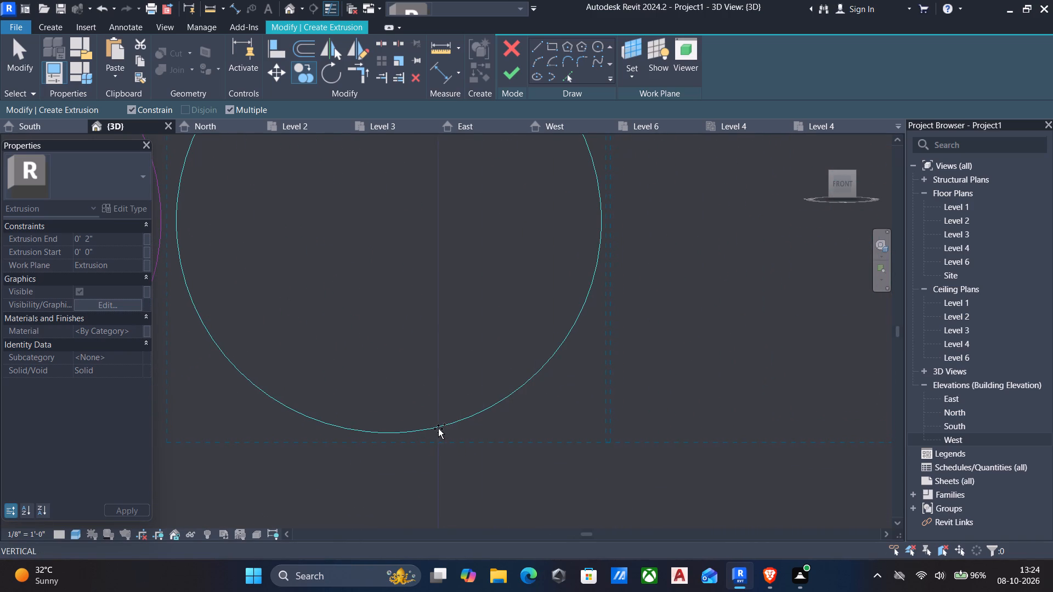
left_click(440, 428)
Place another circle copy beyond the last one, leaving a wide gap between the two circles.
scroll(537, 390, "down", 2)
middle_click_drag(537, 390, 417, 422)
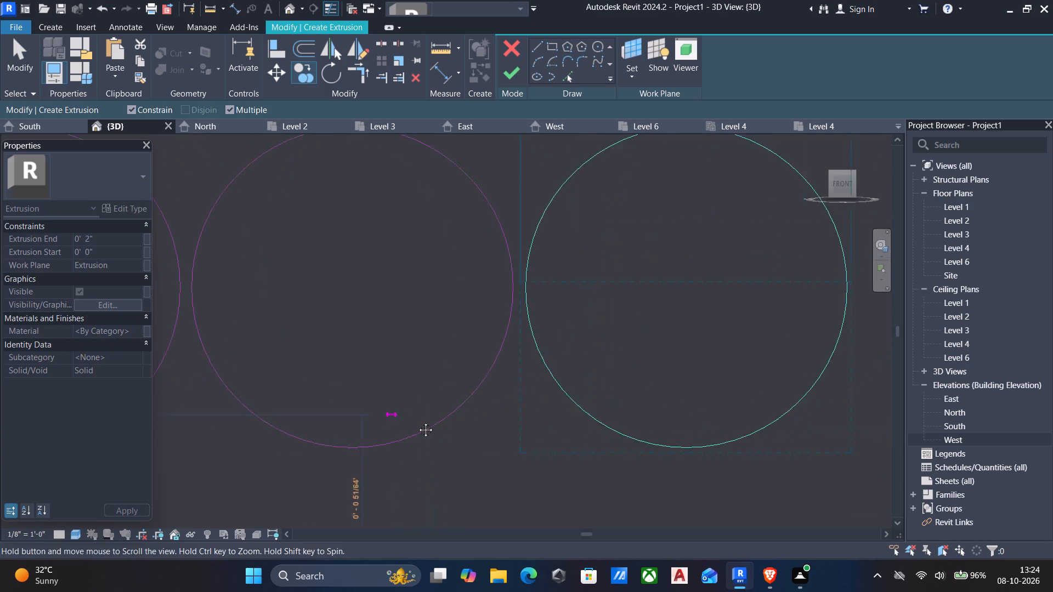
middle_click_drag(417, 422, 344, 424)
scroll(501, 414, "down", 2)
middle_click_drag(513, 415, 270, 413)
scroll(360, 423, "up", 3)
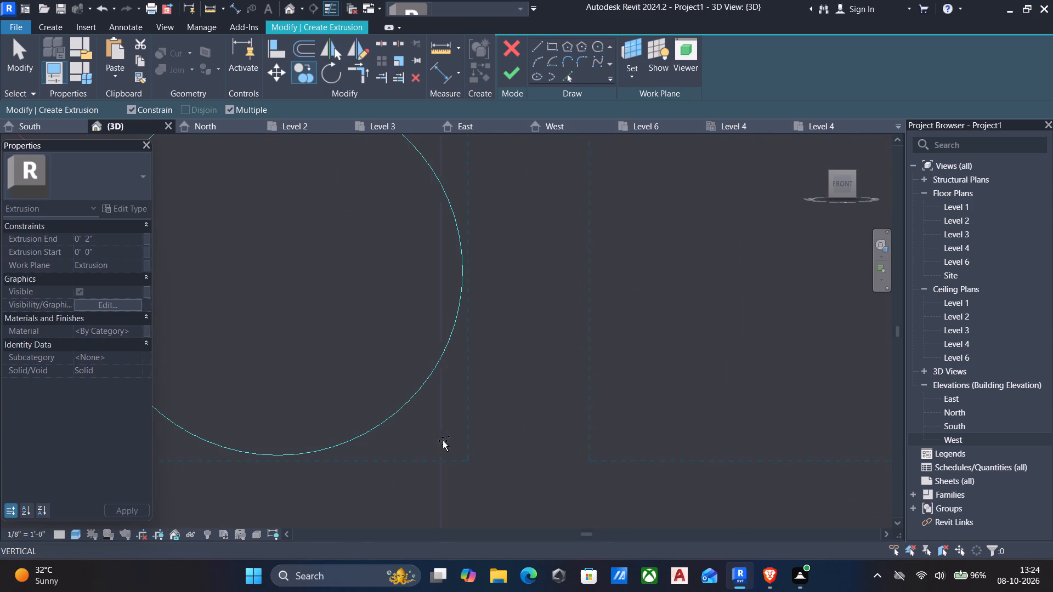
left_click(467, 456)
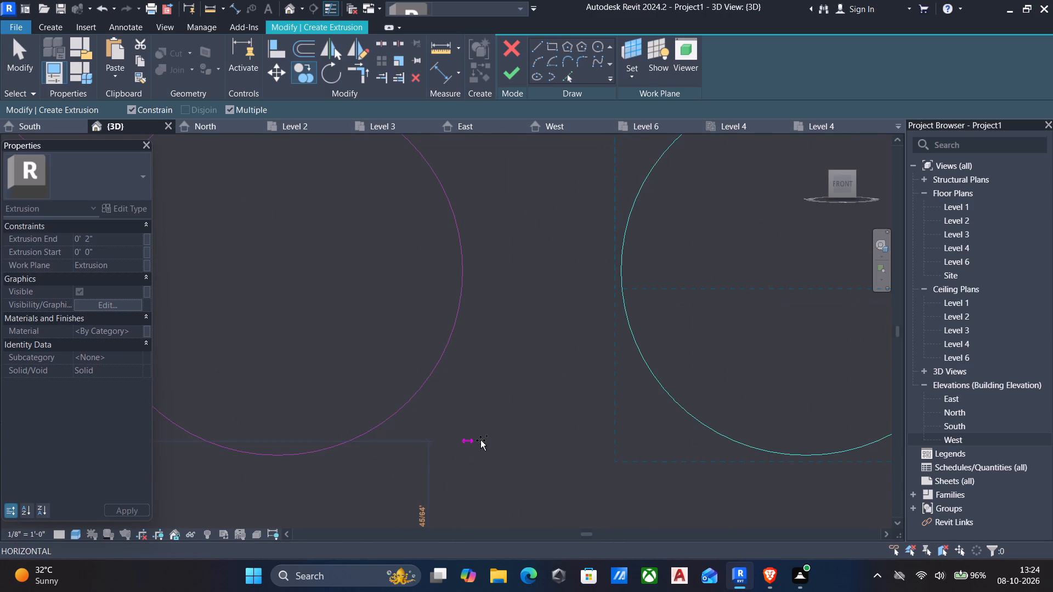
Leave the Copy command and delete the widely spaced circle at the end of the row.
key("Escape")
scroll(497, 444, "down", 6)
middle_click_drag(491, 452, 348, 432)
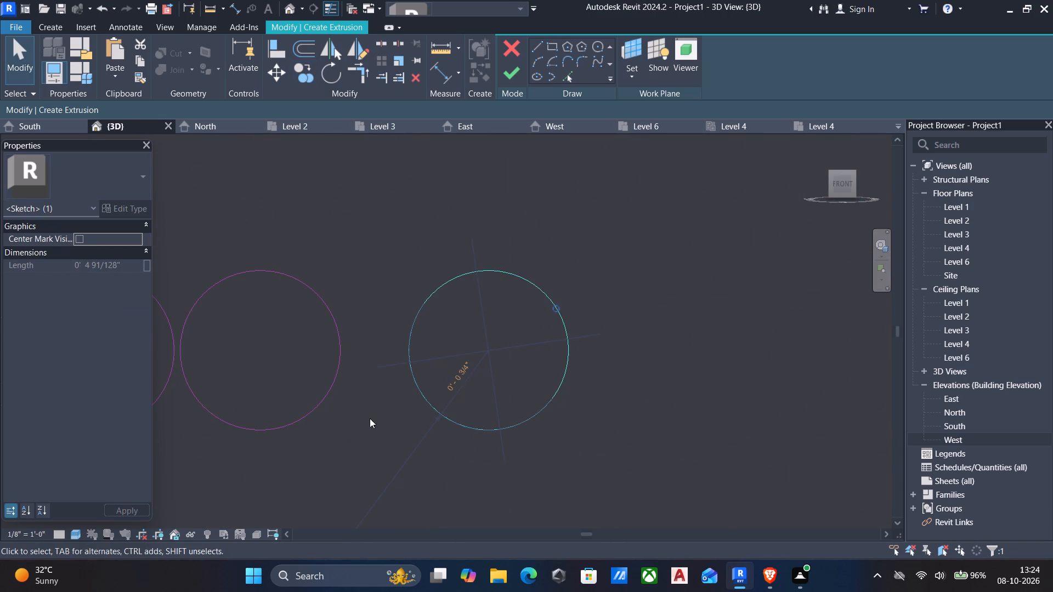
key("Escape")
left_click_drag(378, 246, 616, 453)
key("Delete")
Copy the row's last circle in multiple mode and place two level copies, spaced about 1.7 and 1.6 inches.
scroll(223, 259, "down", 4)
middle_click_drag(222, 259, 354, 263)
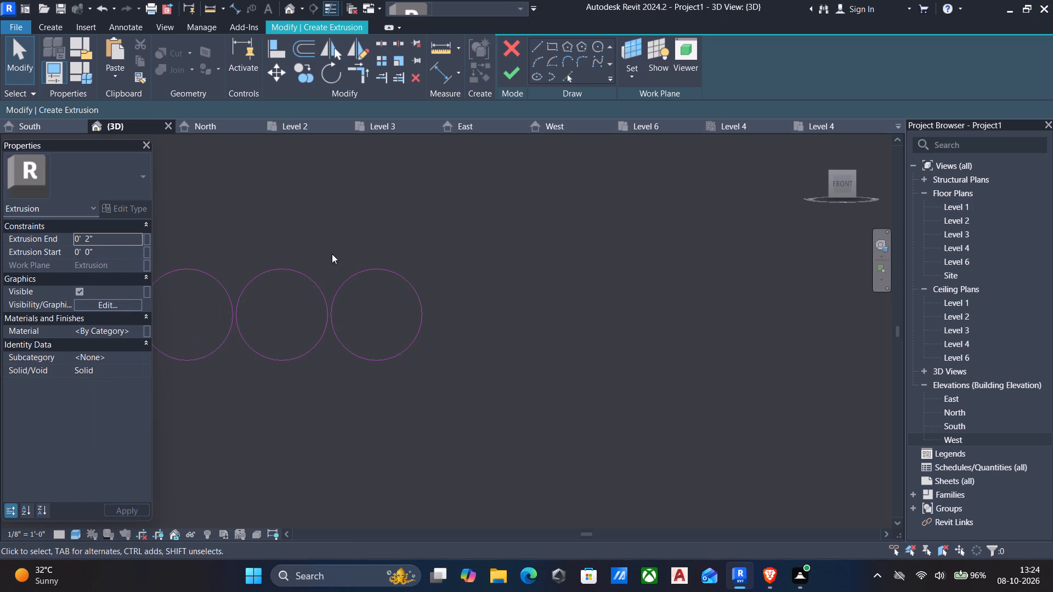
left_click_drag(303, 235, 489, 400)
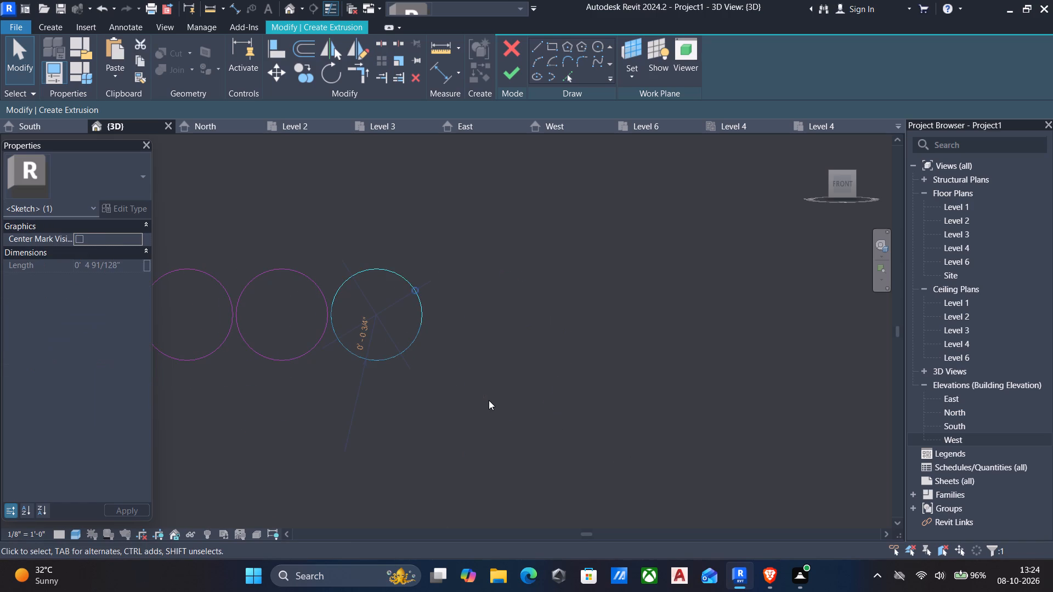
type("co")
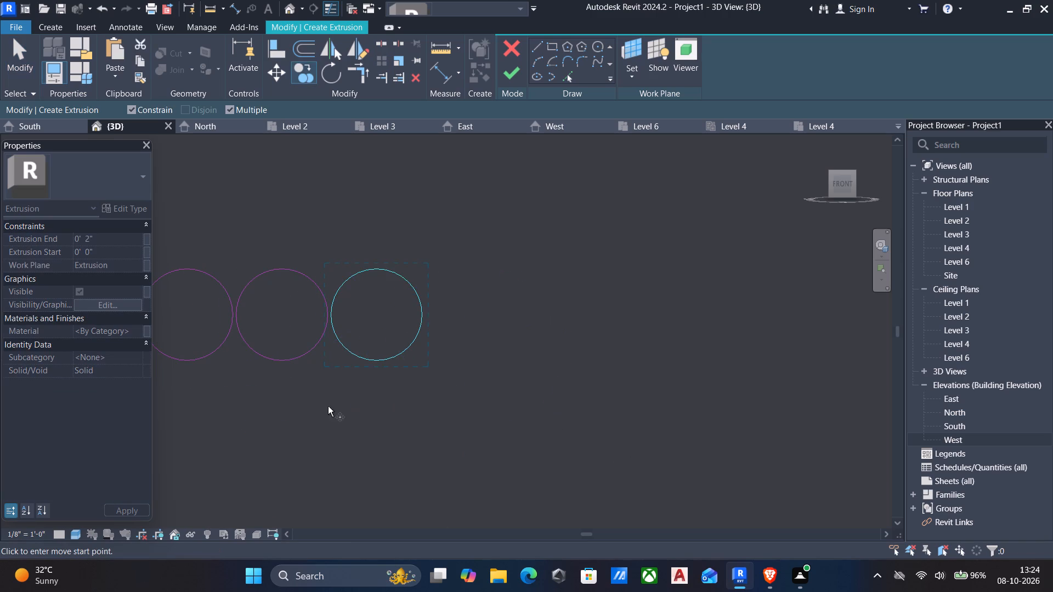
scroll(332, 354, "up", 5)
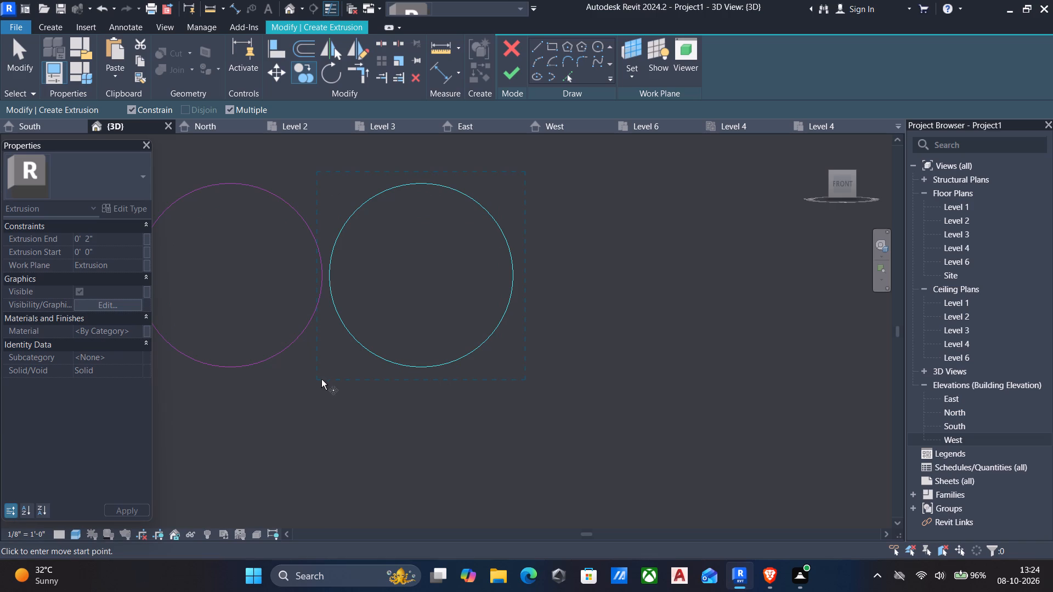
left_click(316, 376)
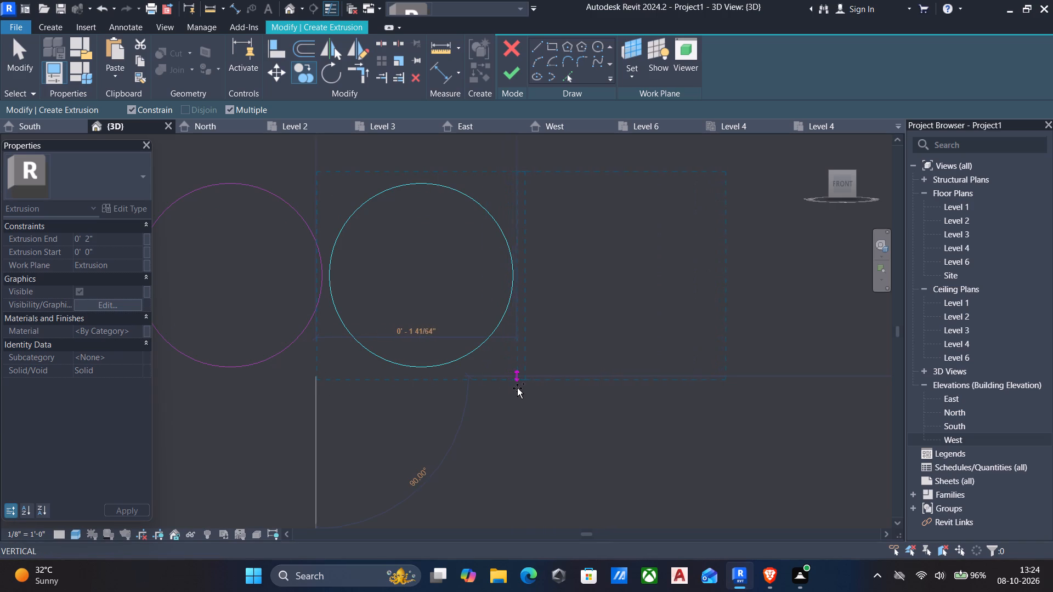
scroll(519, 388, "up", 3)
left_click(529, 390)
scroll(537, 402, "down", 4)
middle_click_drag(537, 403, 195, 410)
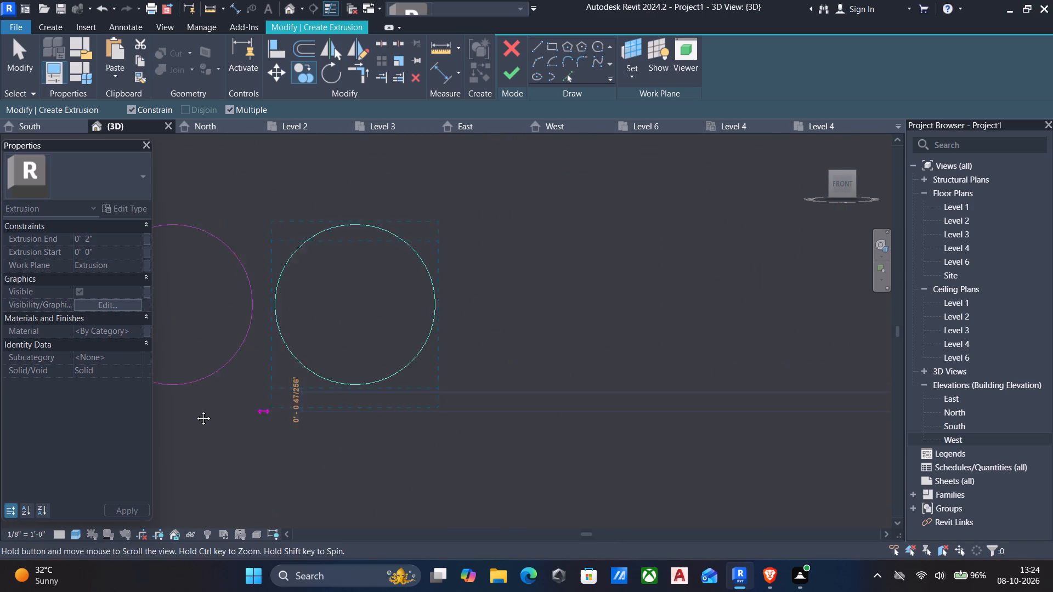
middle_click_drag(195, 410, 185, 412)
scroll(362, 418, "up", 4)
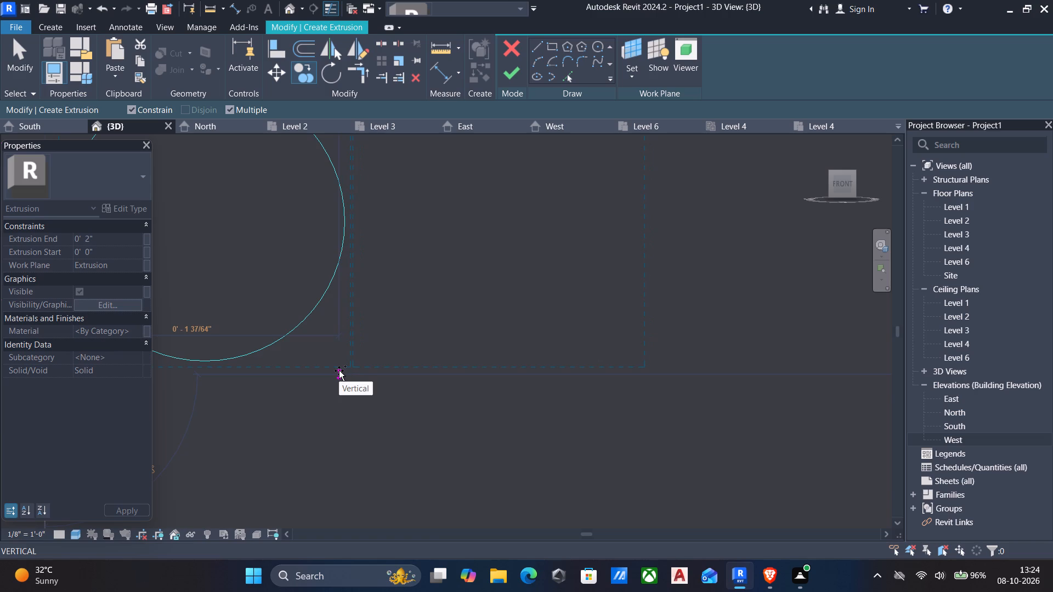
left_click(339, 371)
Extend the row with three more level circle copies, keeping the centre spacing at about 1.6 inches.
scroll(378, 379, "down", 4)
scroll(537, 378, "up", 4)
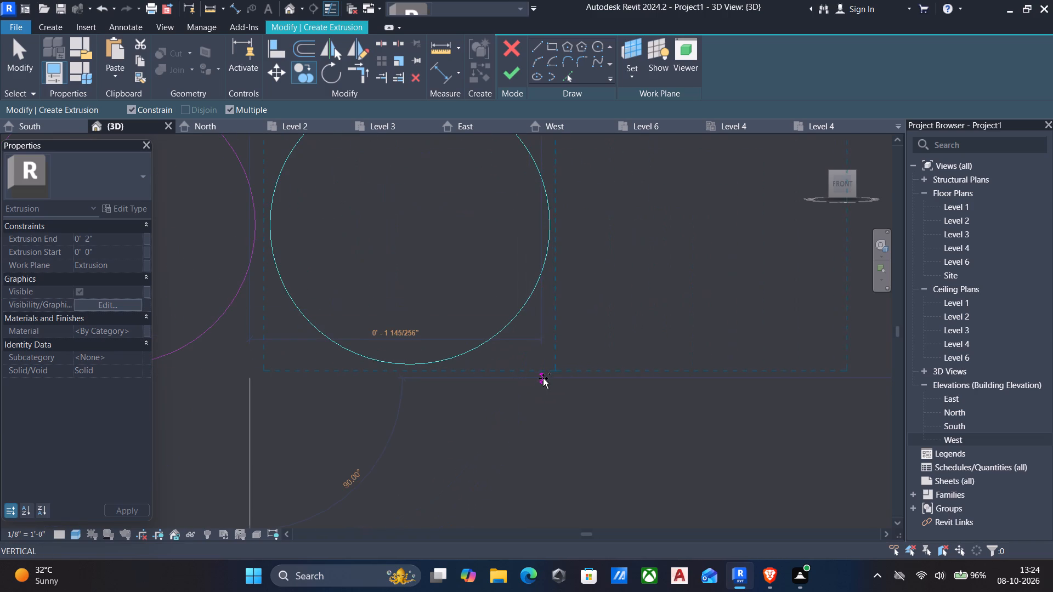
left_click(541, 376)
scroll(541, 376, "down", 4)
middle_click_drag(538, 378, 296, 378)
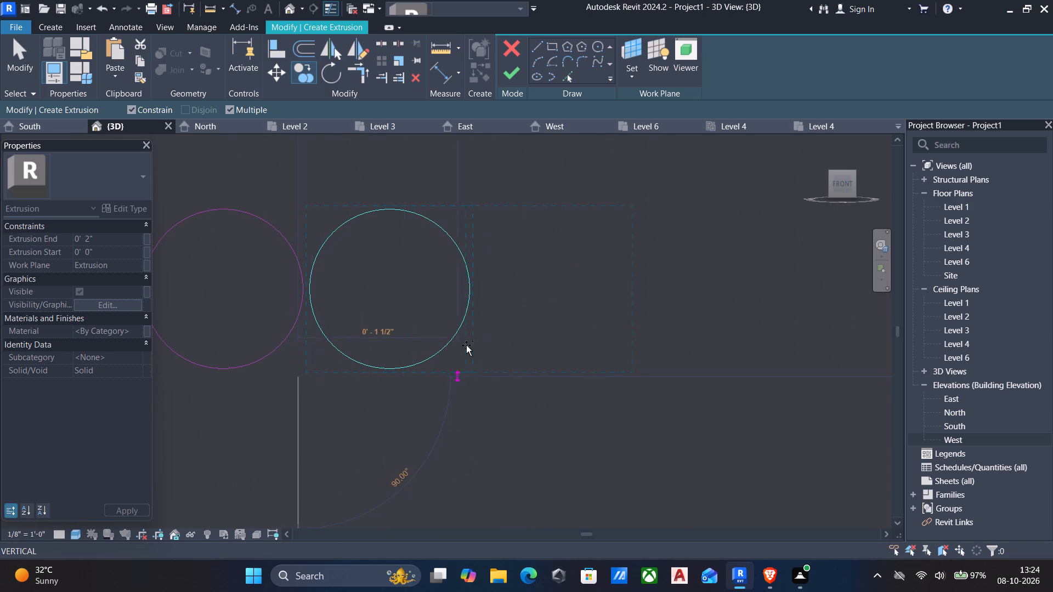
scroll(474, 356, "up", 4)
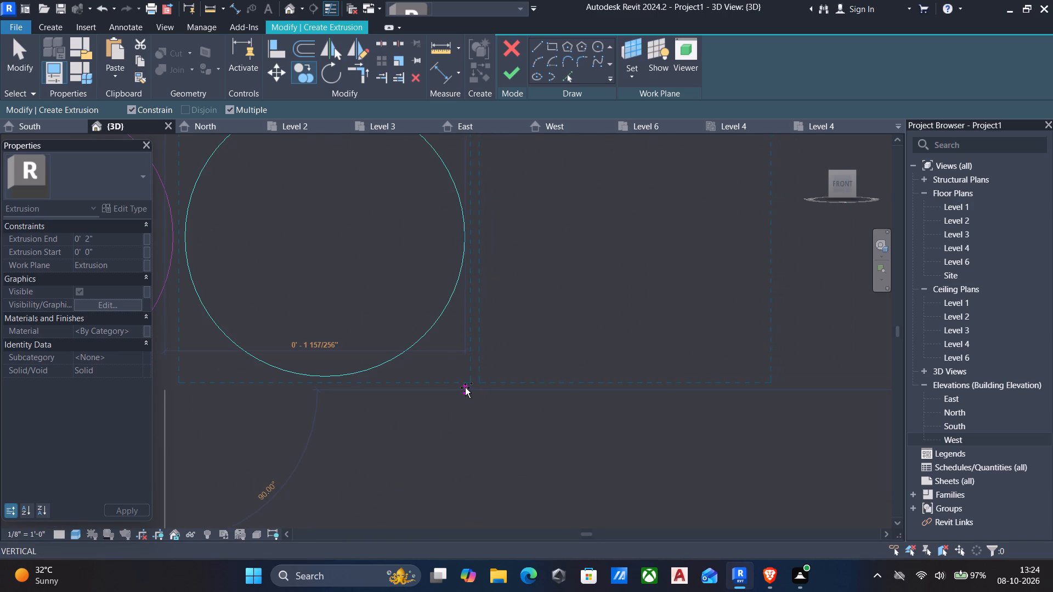
left_click(455, 389)
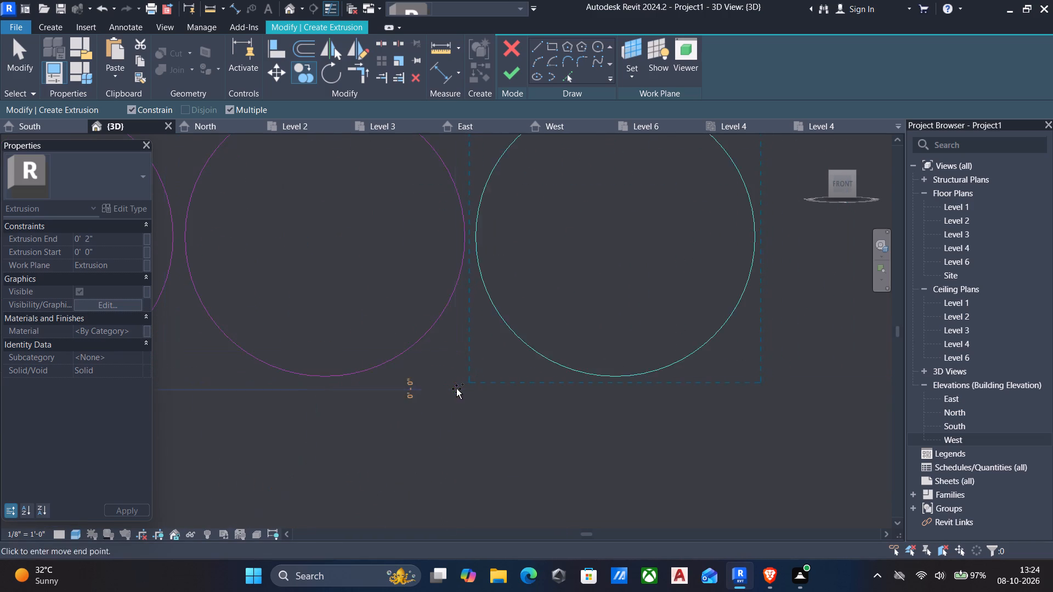
scroll(457, 389, "down", 4)
middle_click_drag(457, 393, 15, 411)
scroll(237, 402, "down", 3)
middle_click_drag(255, 402, 430, 410)
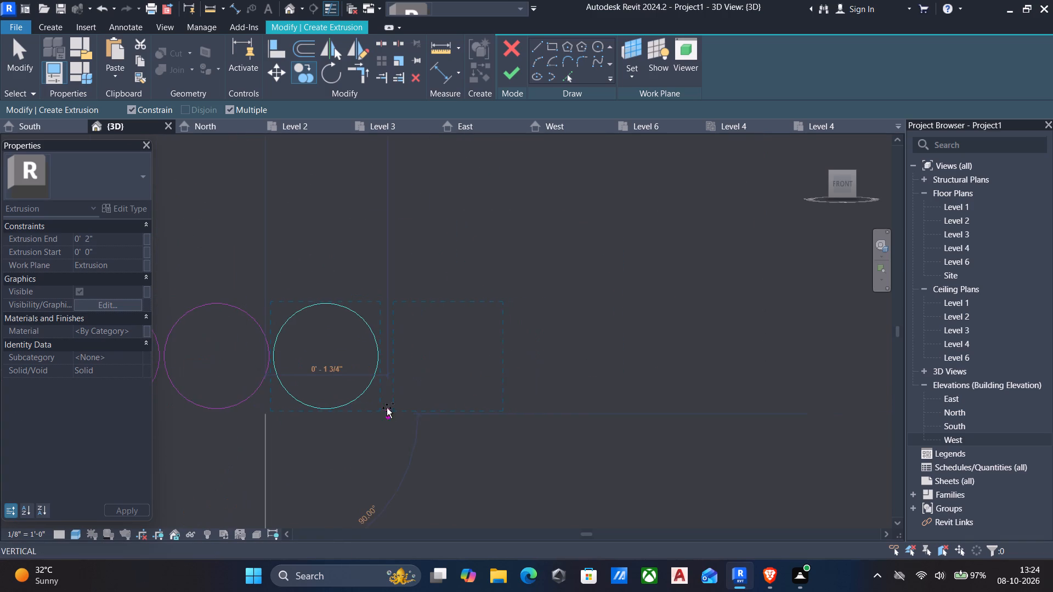
scroll(374, 406, "up", 8)
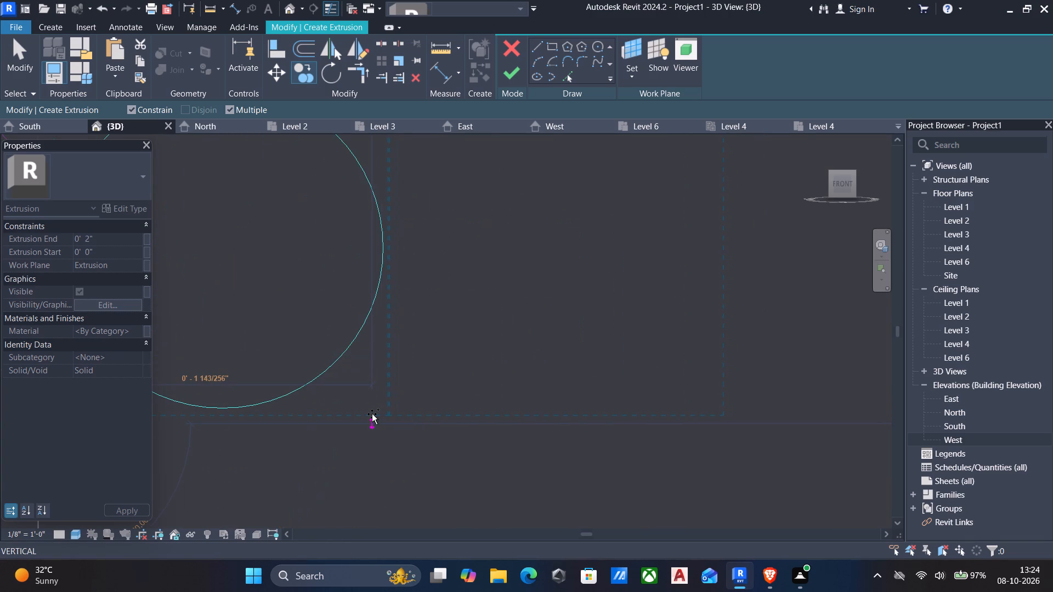
left_click(372, 414)
Place two further circle copies level with the row, leaving narrow gaps at about 1.55 inch centre spacing.
scroll(427, 419, "down", 4)
middle_click_drag(443, 423, 438, 428)
scroll(581, 423, "up", 3)
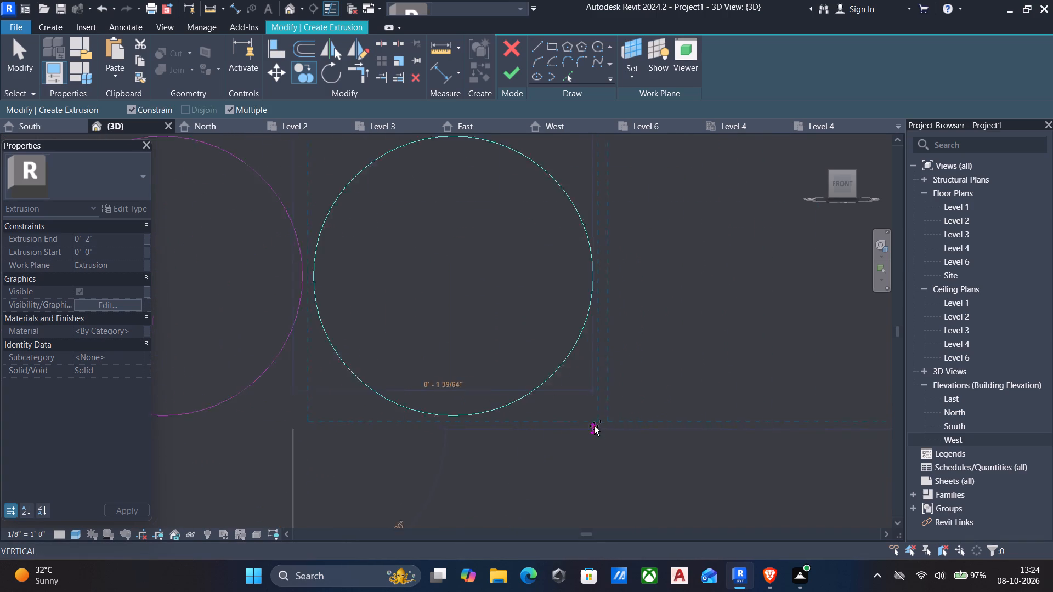
scroll(594, 426, "up", 2)
left_click_drag(579, 424, 579, 420)
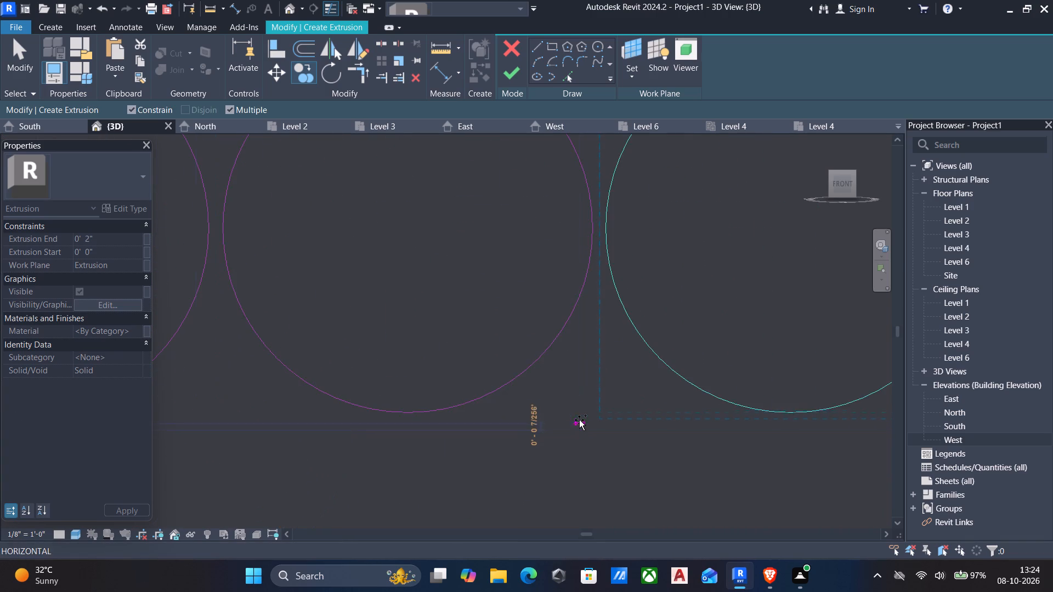
left_click_drag(579, 420, 579, 419)
scroll(579, 419, "down", 5)
middle_click_drag(579, 420, 214, 384)
scroll(214, 384, "up", 1)
scroll(384, 396, "down", 5)
scroll(440, 403, "up", 5)
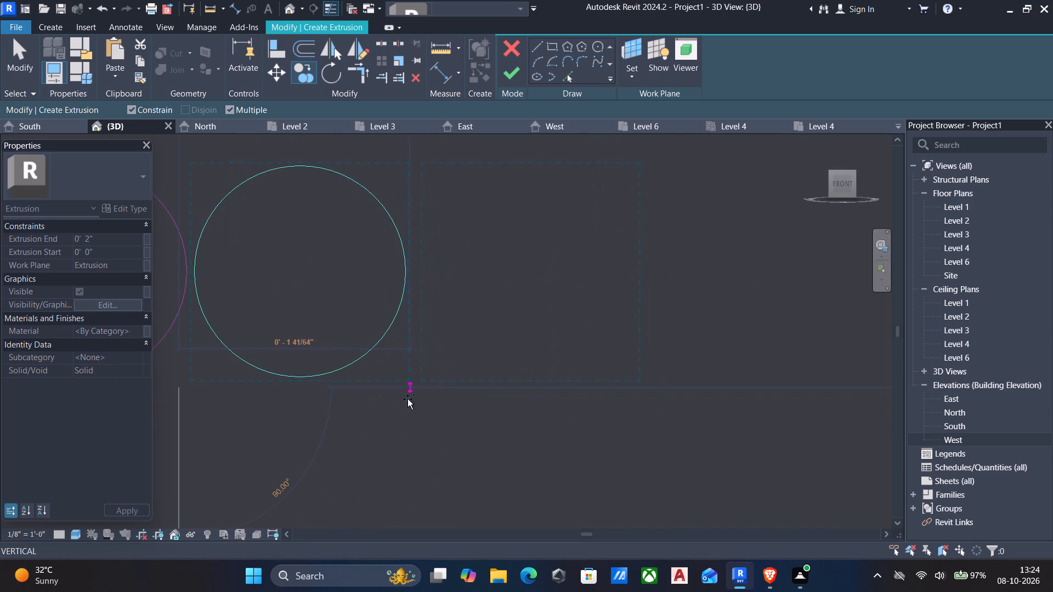
left_click(398, 392)
Add two more level circle copies to the end of the row, each about 1.6 inches from the previous one.
scroll(398, 392, "down", 5)
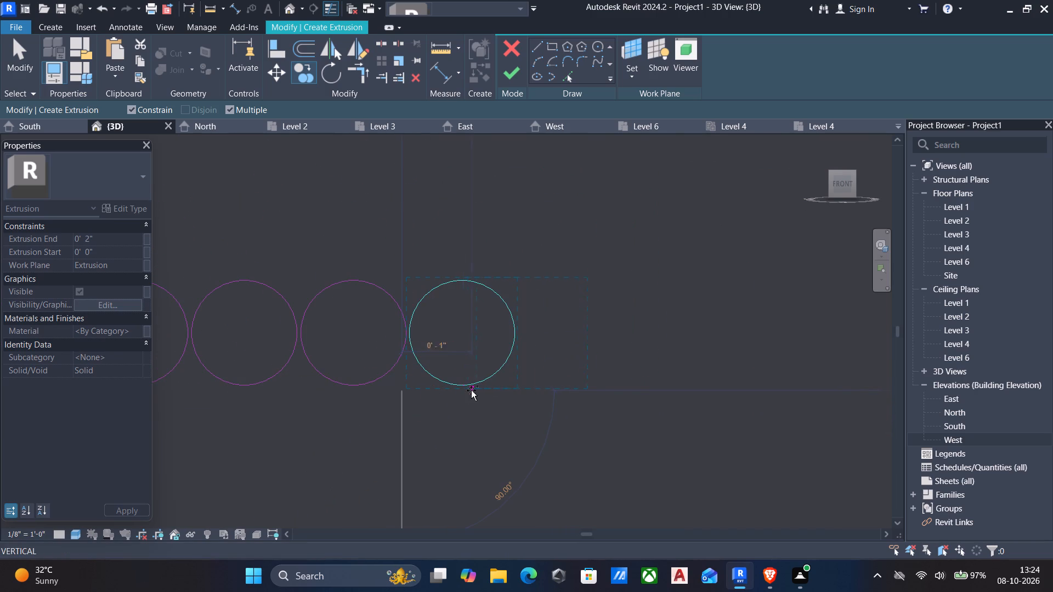
scroll(491, 396, "up", 3)
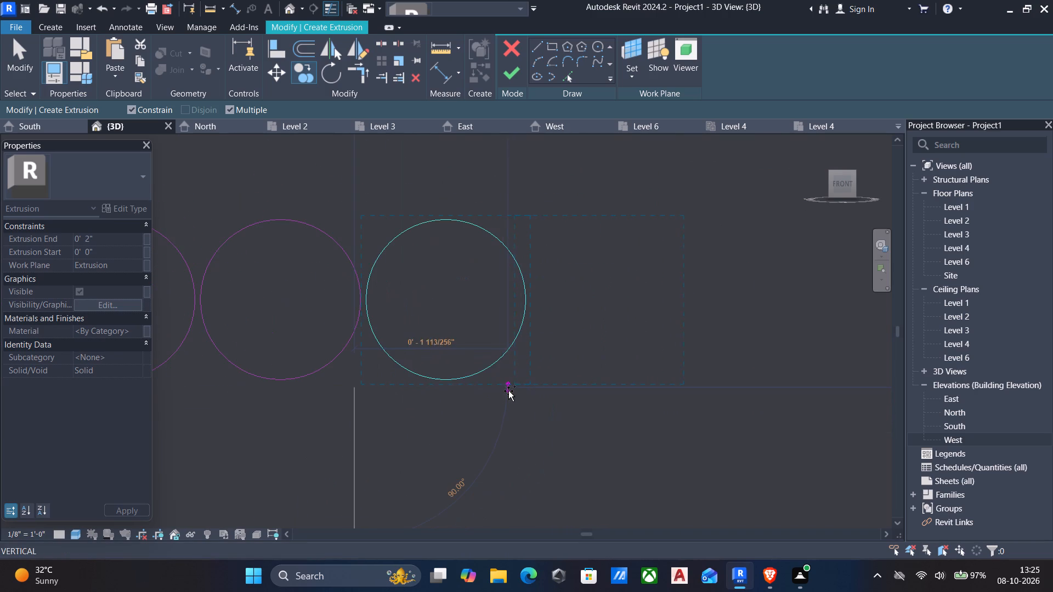
scroll(518, 388, "up", 4)
scroll(518, 388, "down", 3)
middle_click_drag(512, 391, 499, 406)
scroll(501, 405, "up", 3)
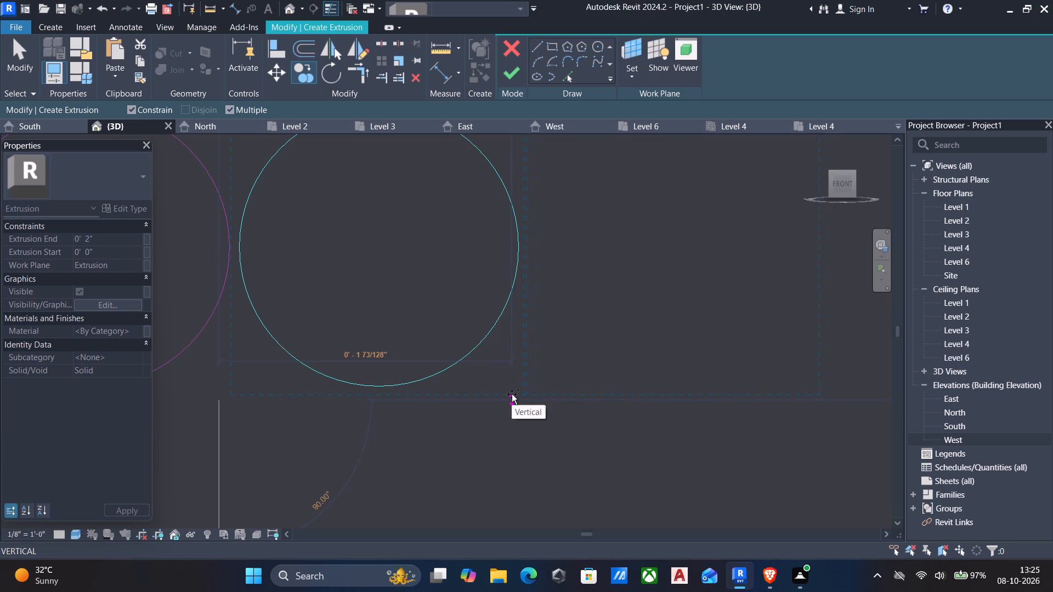
left_click(512, 394)
scroll(530, 394, "down", 3)
middle_click_drag(528, 396, 298, 411)
scroll(389, 423, "up", 4)
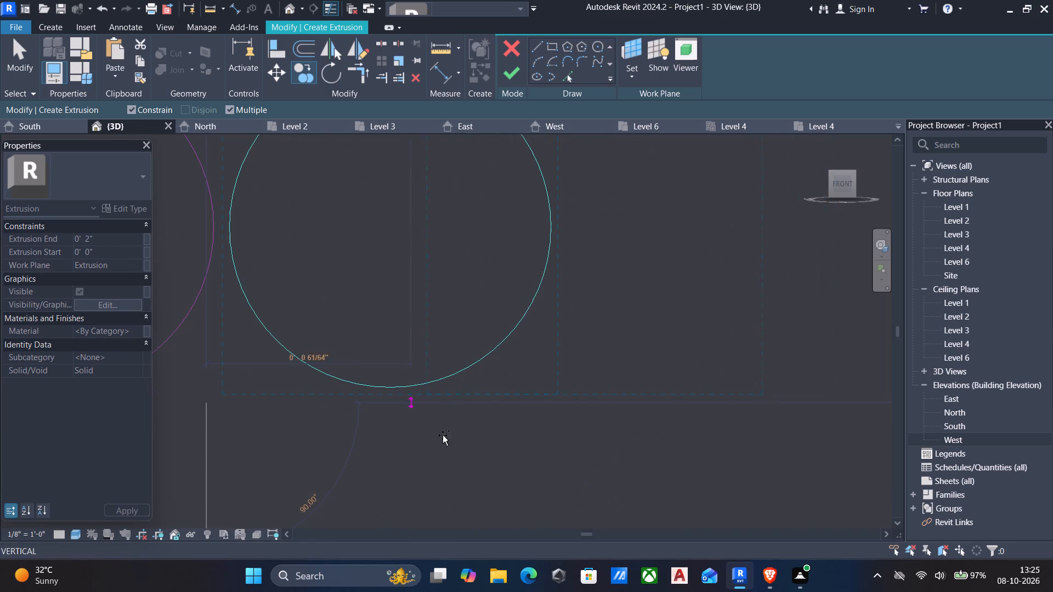
left_click(542, 403)
Continue the row toward the gable's sloping edge with three more level circle copies, spaced about 1.6 to 1.7 inches.
scroll(542, 403, "down", 2)
middle_click_drag(540, 404, 334, 405)
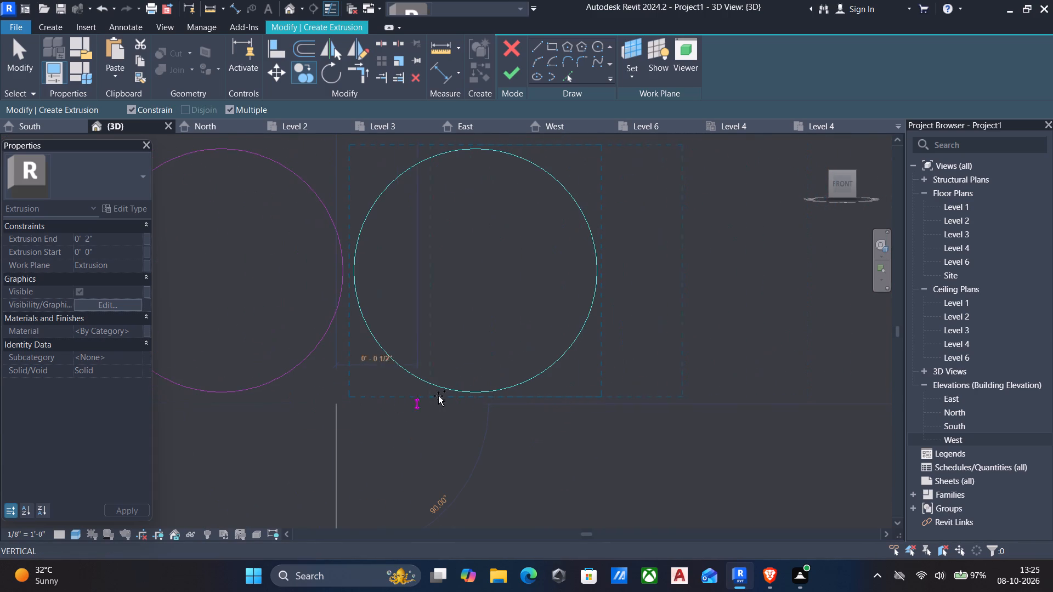
left_click(587, 399)
scroll(591, 399, "down", 5)
middle_click_drag(590, 399, 446, 399)
scroll(474, 400, "up", 1)
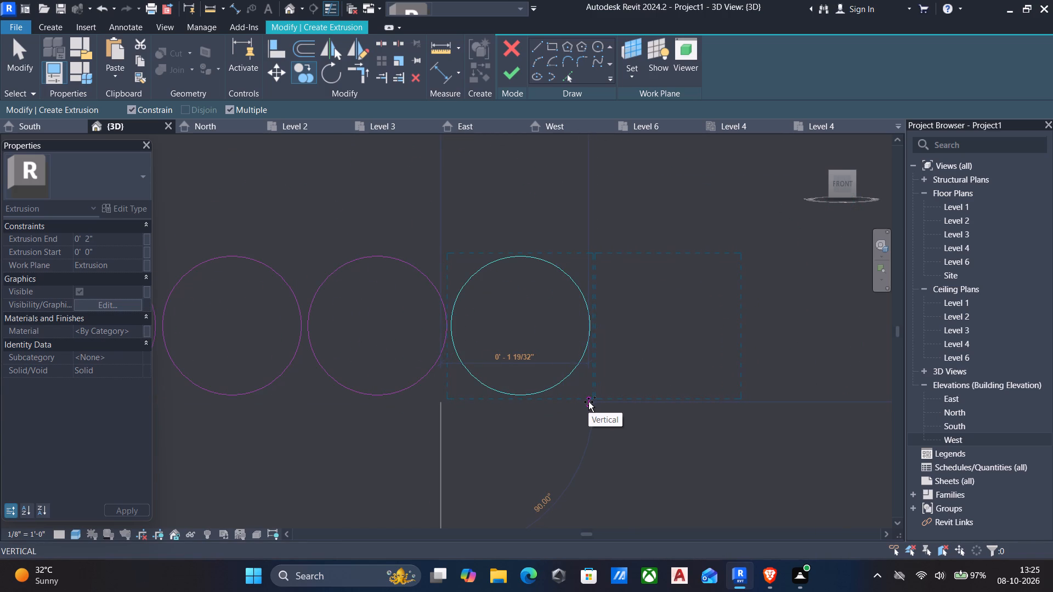
left_click(589, 400)
scroll(589, 400, "down", 4)
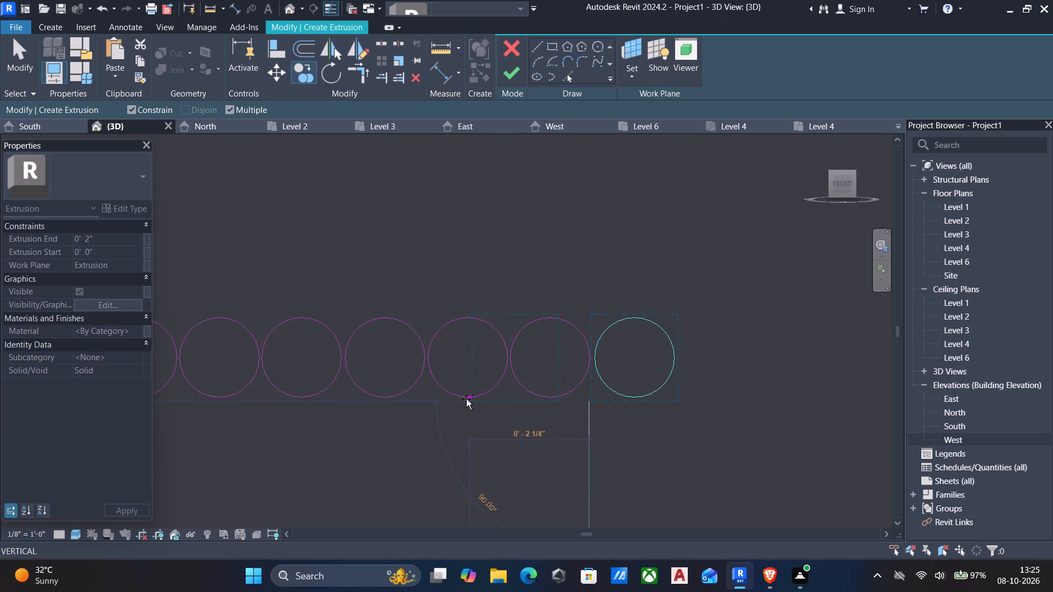
scroll(548, 401, "down", 3)
scroll(640, 408, "up", 3)
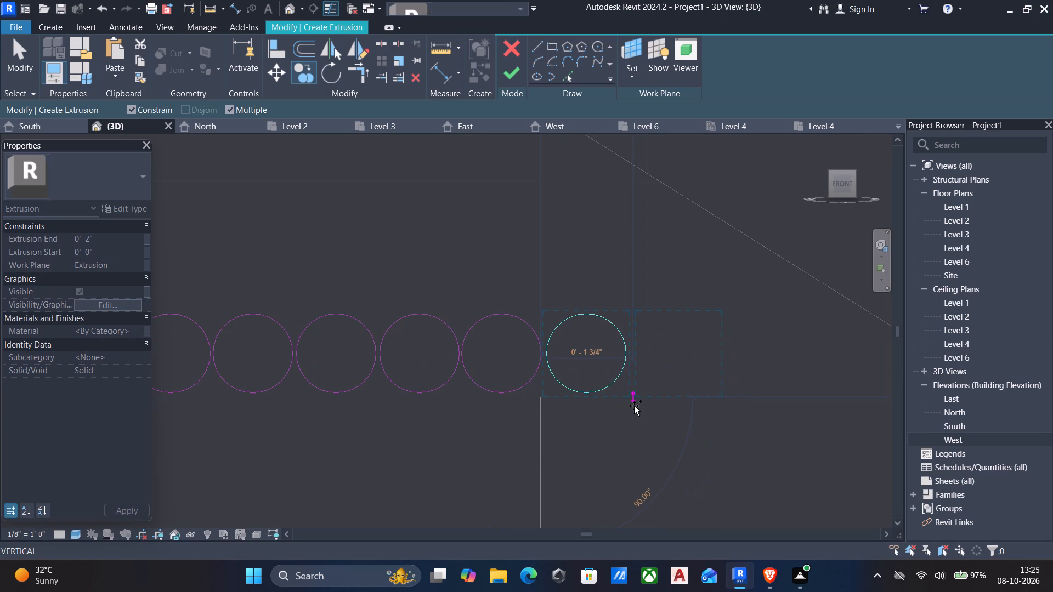
scroll(629, 406, "up", 4)
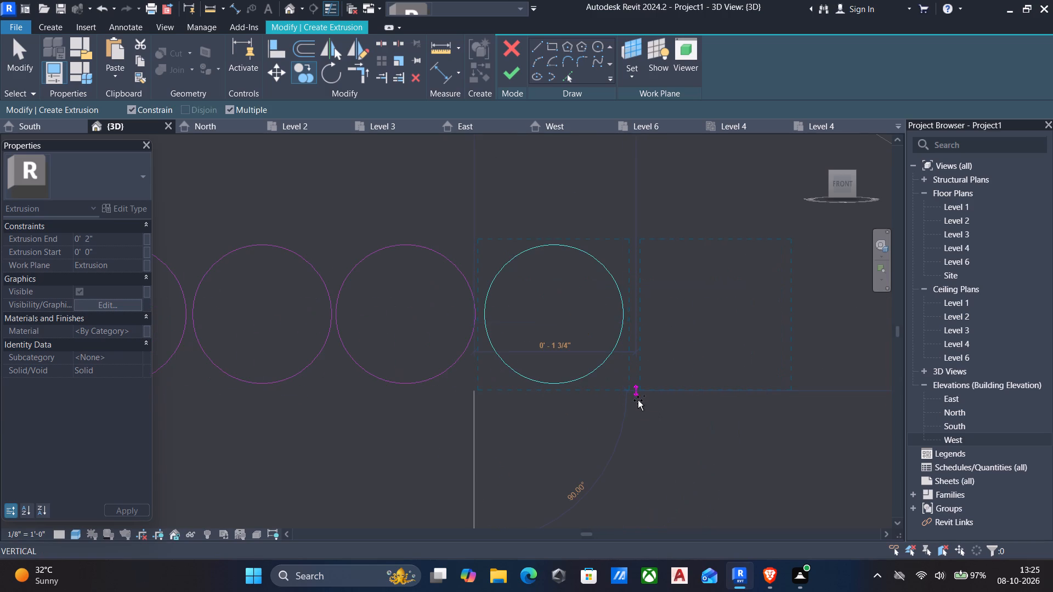
scroll(638, 400, "up", 4)
left_click(621, 393)
Add two more level circle copies at the end of the row, each about 1.6 inches from the previous one.
scroll(621, 393, "down", 5)
middle_click_drag(621, 395, 614, 402)
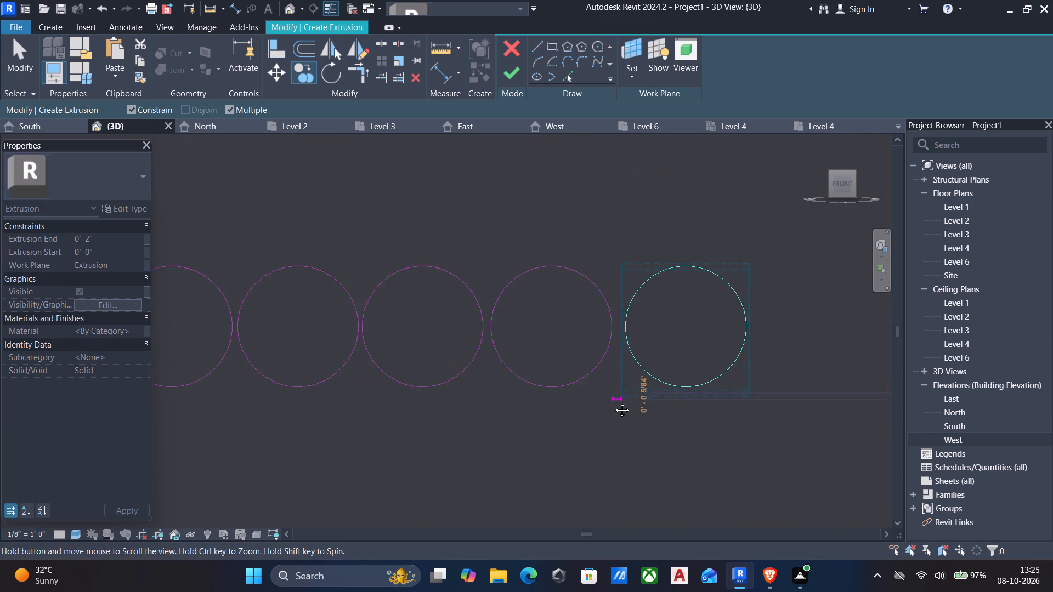
middle_click_drag(614, 402, 579, 403)
scroll(634, 400, "down", 1)
middle_click_drag(635, 400, 513, 393)
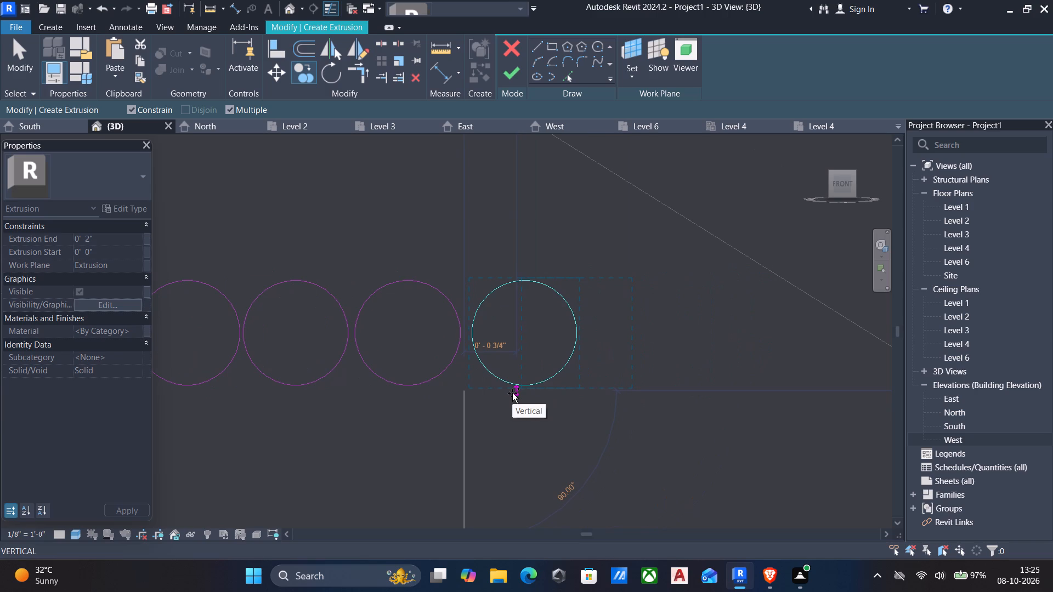
scroll(564, 390, "up", 3)
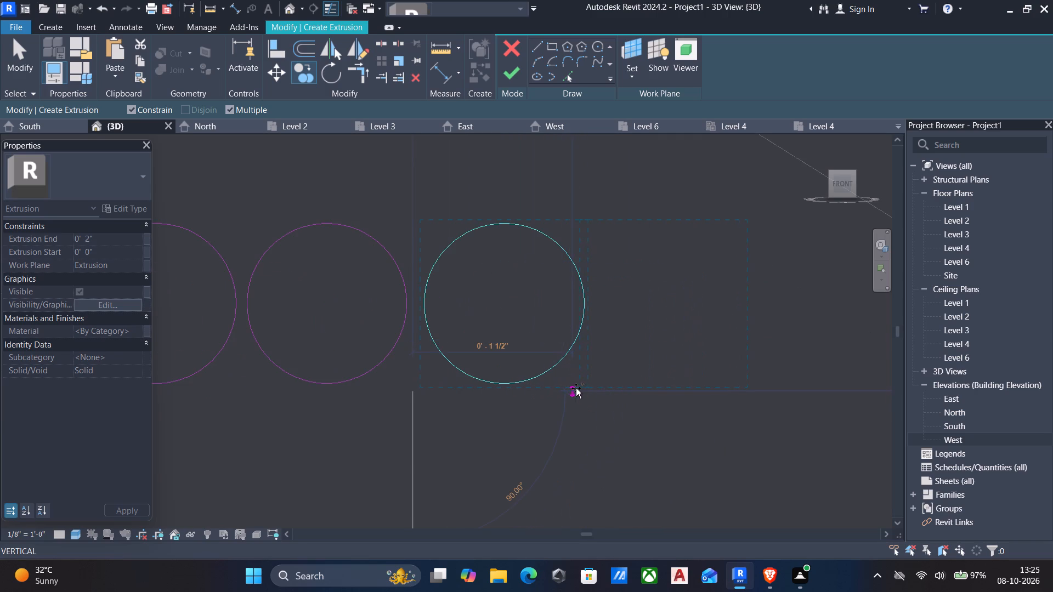
scroll(584, 388, "up", 4)
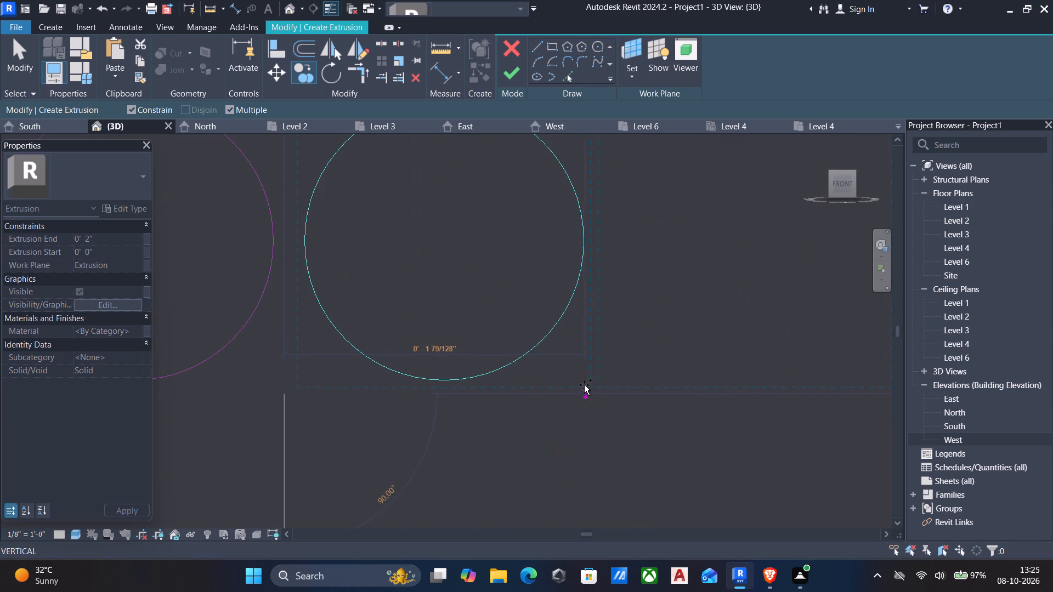
left_click(580, 385)
scroll(580, 385, "down", 6)
middle_click_drag(579, 385, 512, 385)
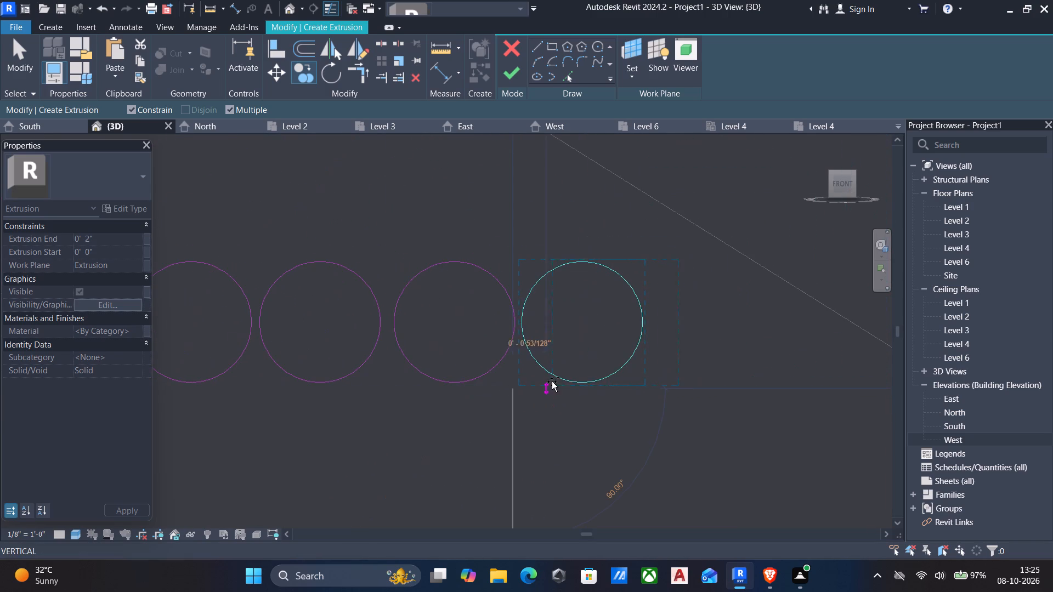
scroll(642, 382, "up", 4)
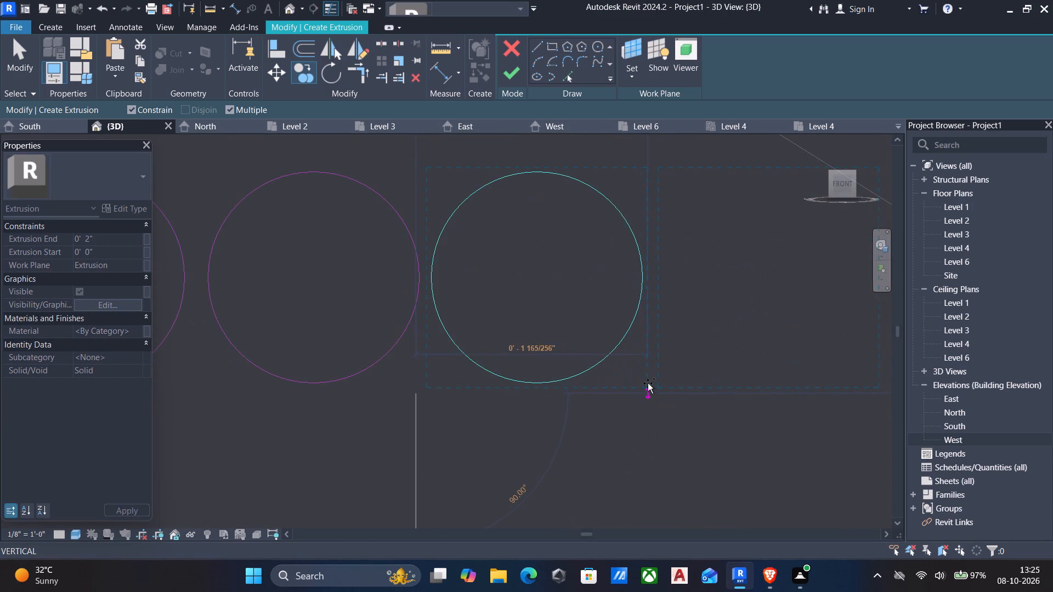
left_click(638, 383)
scroll(638, 386, "down", 5)
middle_click(642, 391)
scroll(642, 391, "up", 1)
scroll(703, 390, "down", 2)
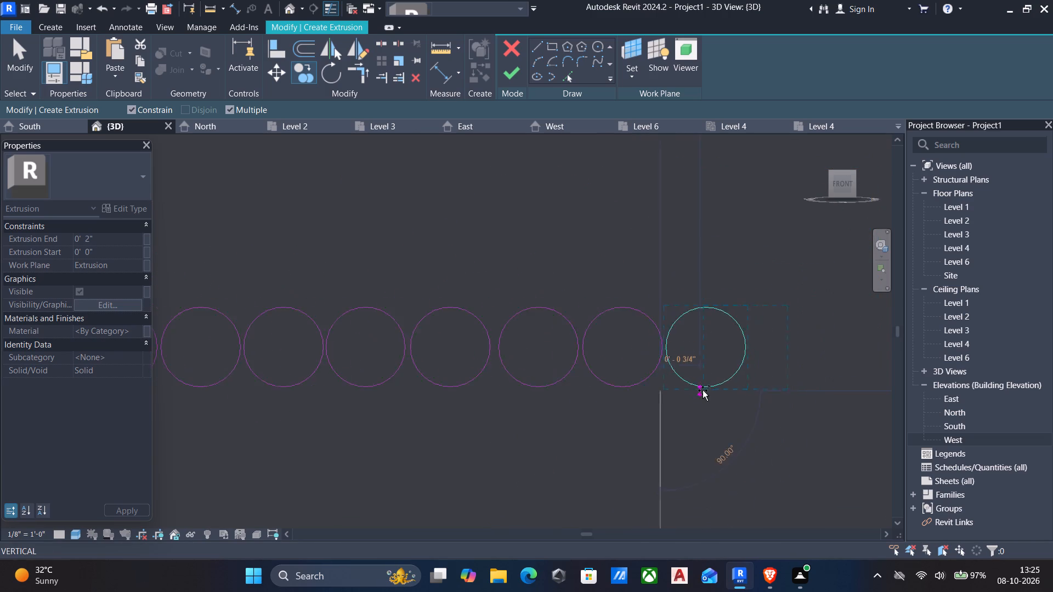
Fill the wide gap beside the outermost circle at the row's opposite end with one level circle copy.
scroll(703, 390, "down", 2)
middle_click_drag(692, 393, 565, 394)
scroll(558, 395, "down", 5)
scroll(633, 406, "down", 3)
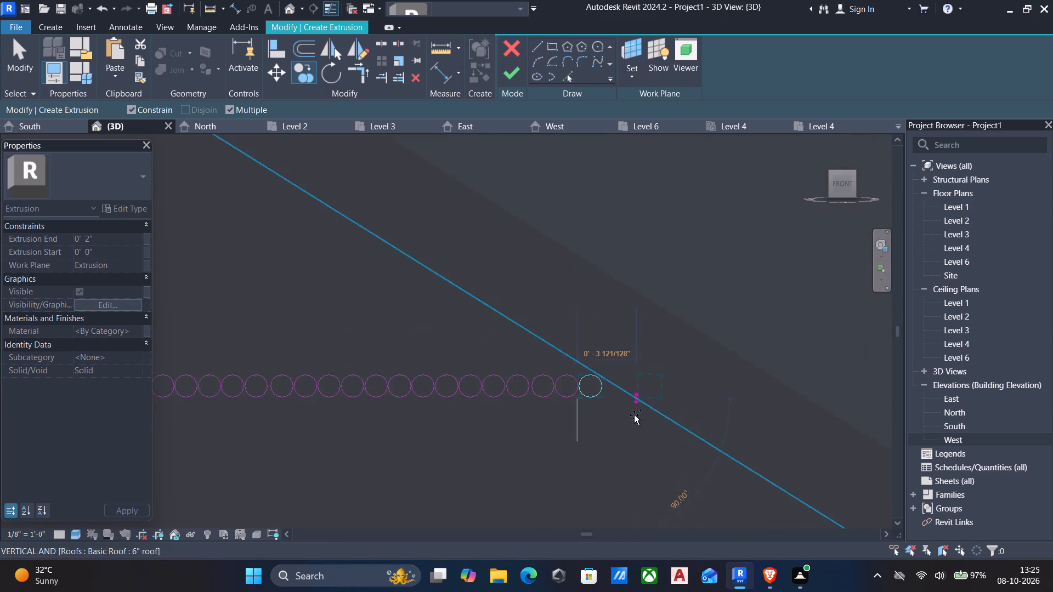
middle_click_drag(634, 415, 665, 392)
scroll(654, 395, "down", 5)
middle_click_drag(666, 390, 780, 354)
scroll(623, 359, "down", 3)
middle_click_drag(684, 363, 807, 367)
scroll(452, 350, "up", 4)
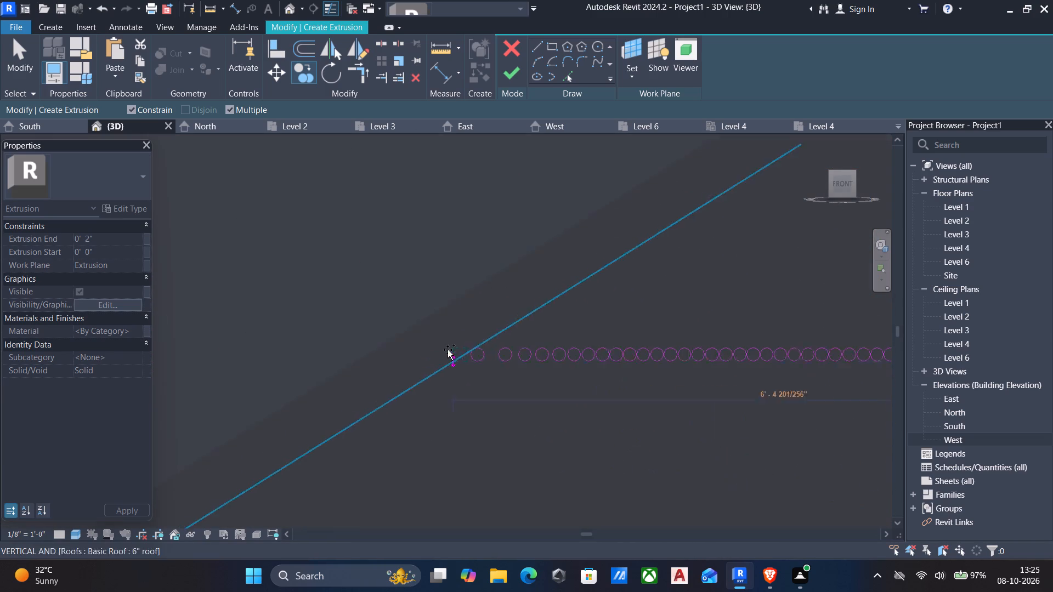
scroll(448, 350, "up", 2)
scroll(515, 371, "up", 5)
scroll(444, 363, "up", 5)
scroll(495, 361, "up", 5)
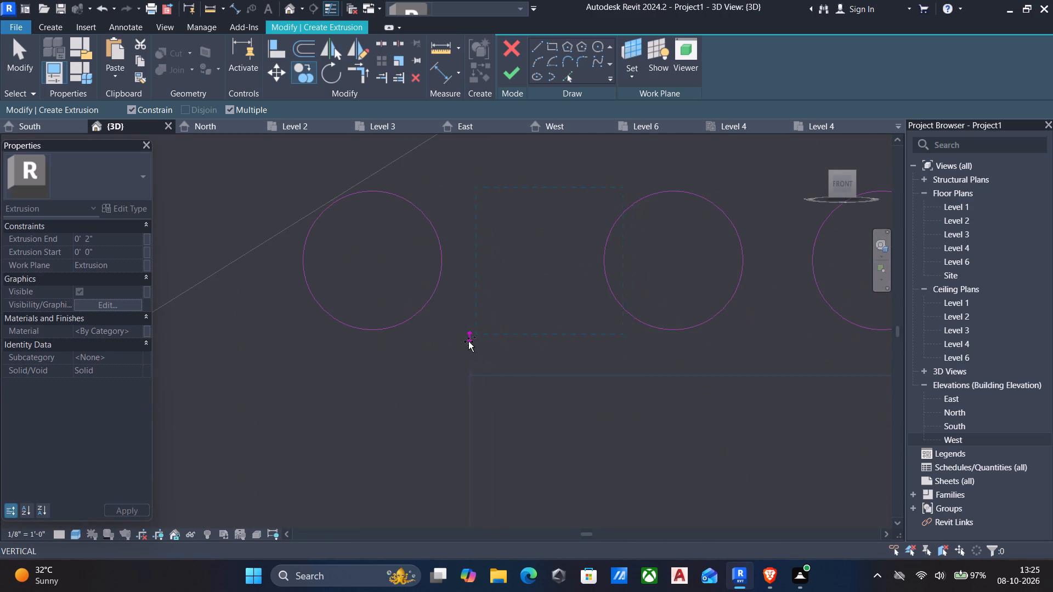
scroll(465, 341, "up", 1)
left_click(444, 338)
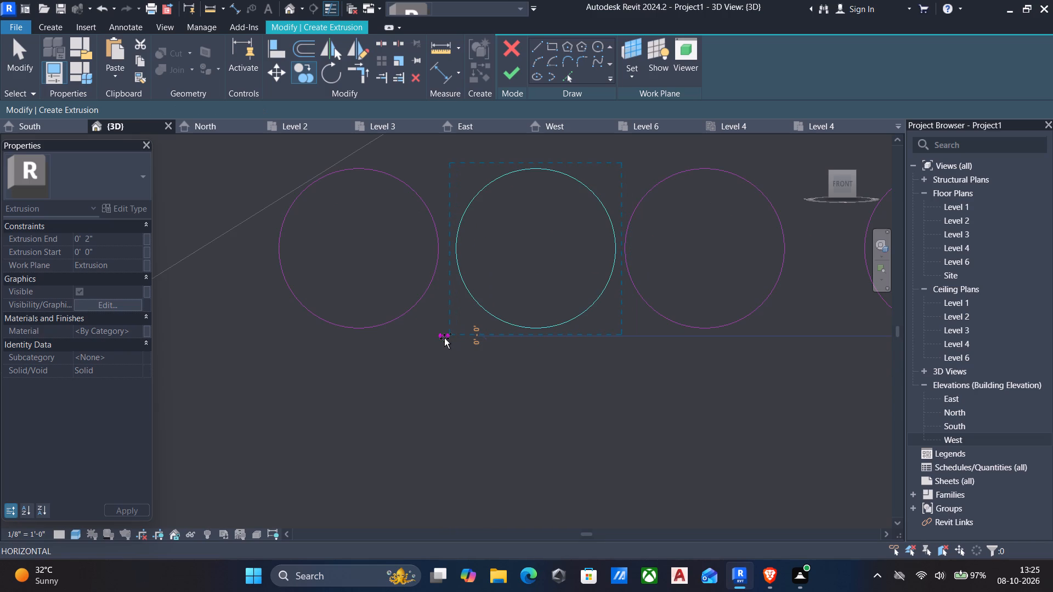
key("Escape")
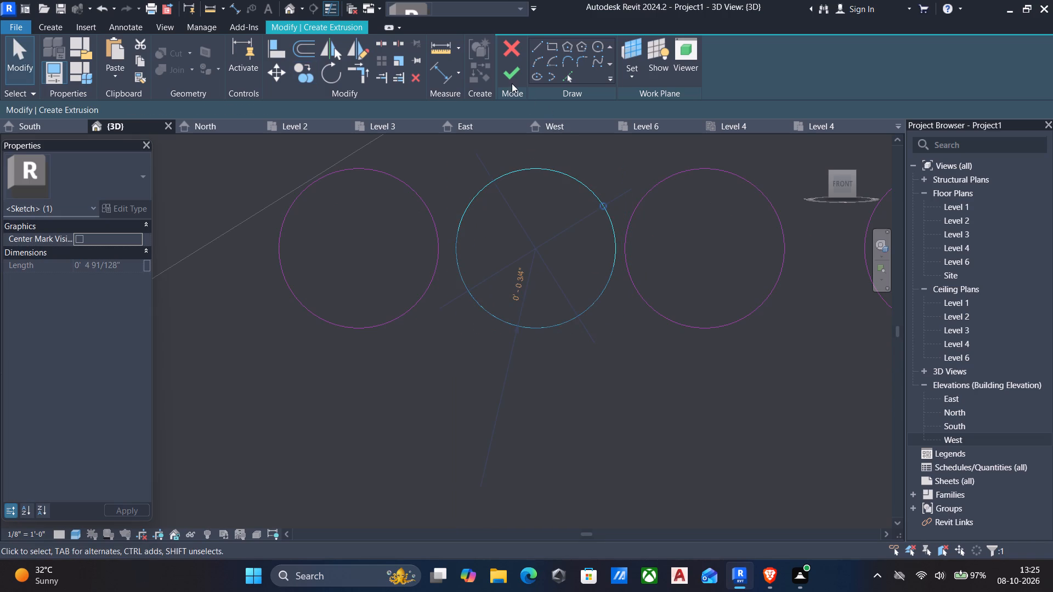
Finish the circle-row extrusion sketch and complete the in-place model.
left_click(509, 76)
scroll(598, 211, "down", 7)
scroll(592, 263, "down", 5)
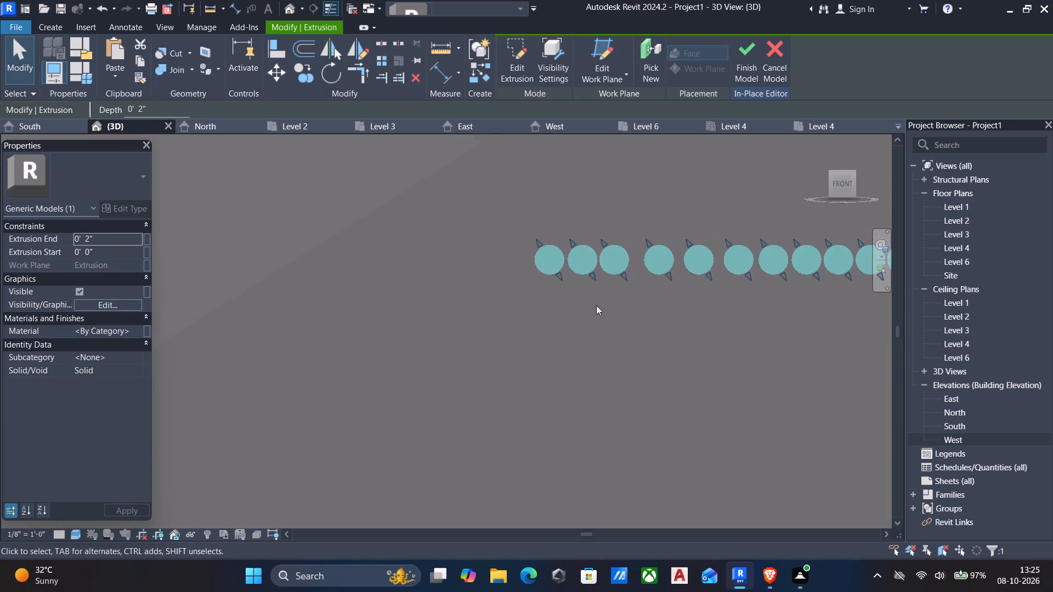
scroll(596, 306, "down", 18)
key("Escape")
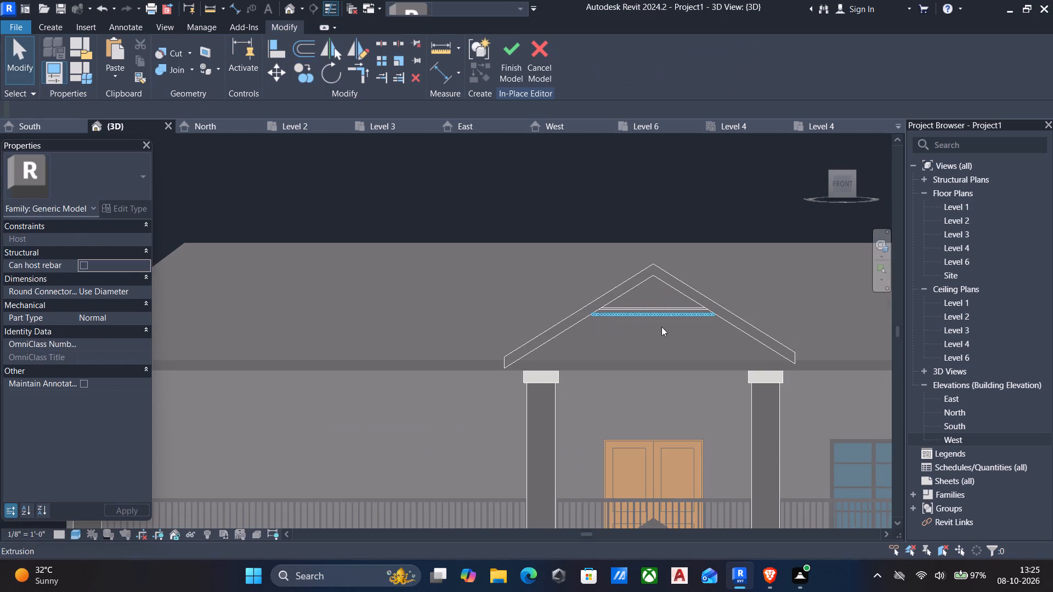
scroll(682, 317, "up", 18)
scroll(659, 320, "down", 6)
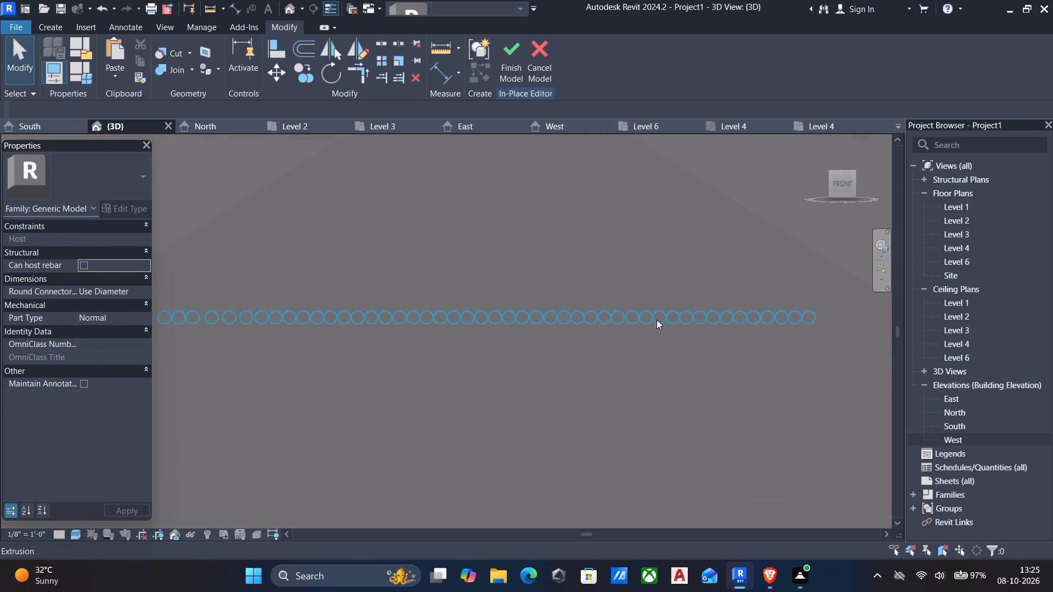
left_click(503, 58)
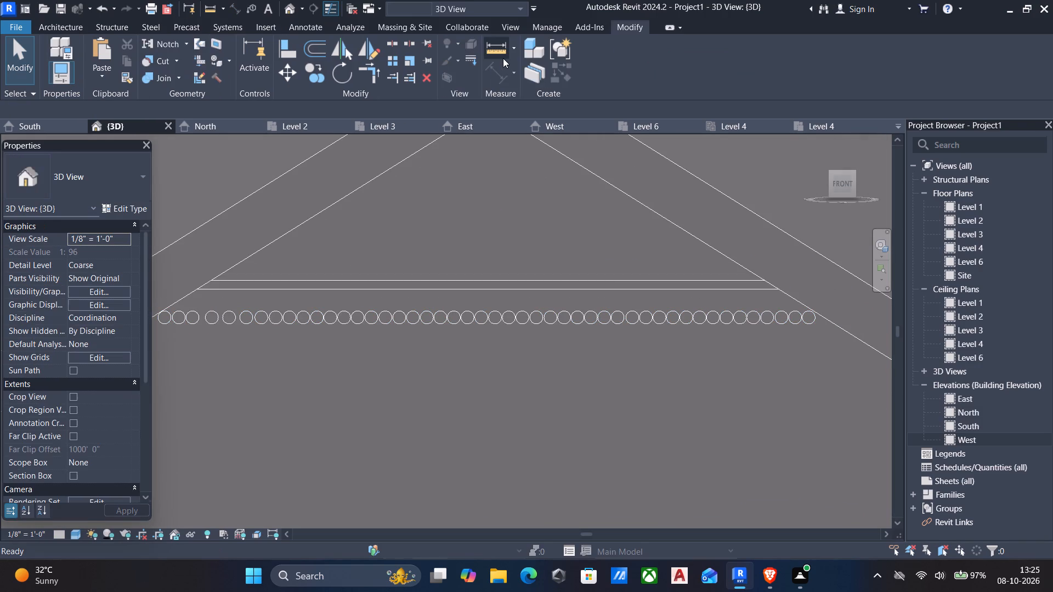
Examine the row of circular extrusions beneath the gable strip from the front and at an angle.
scroll(500, 103, "down", 5)
scroll(511, 162, "down", 3)
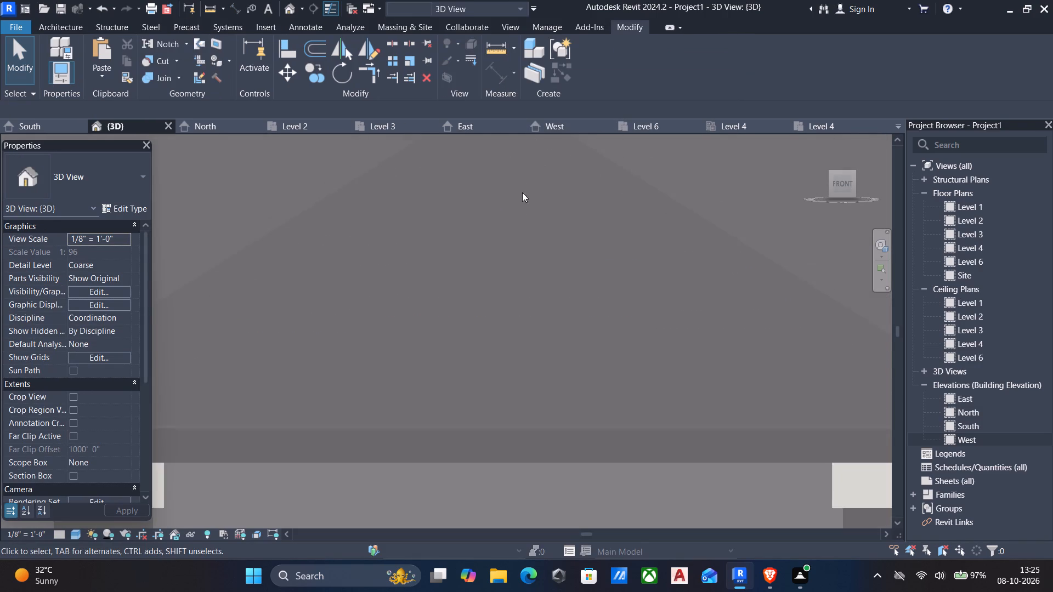
scroll(513, 223, "down", 3)
middle_click_drag(513, 237, 542, 283, "shift")
scroll(553, 277, "down", 3)
middle_click_drag(554, 277, 503, 246)
scroll(619, 310, "up", 3)
scroll(690, 357, "down", 3)
middle_click_drag(688, 353, 616, 280)
scroll(659, 341, "up", 6)
scroll(610, 327, "up", 3)
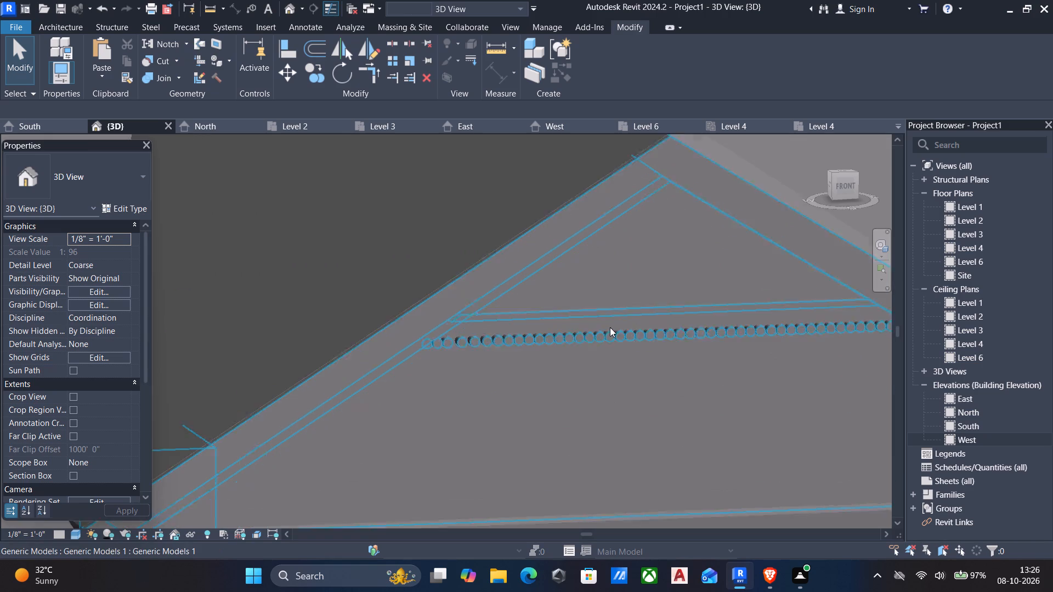
scroll(610, 327, "up", 9)
scroll(522, 275, "down", 3)
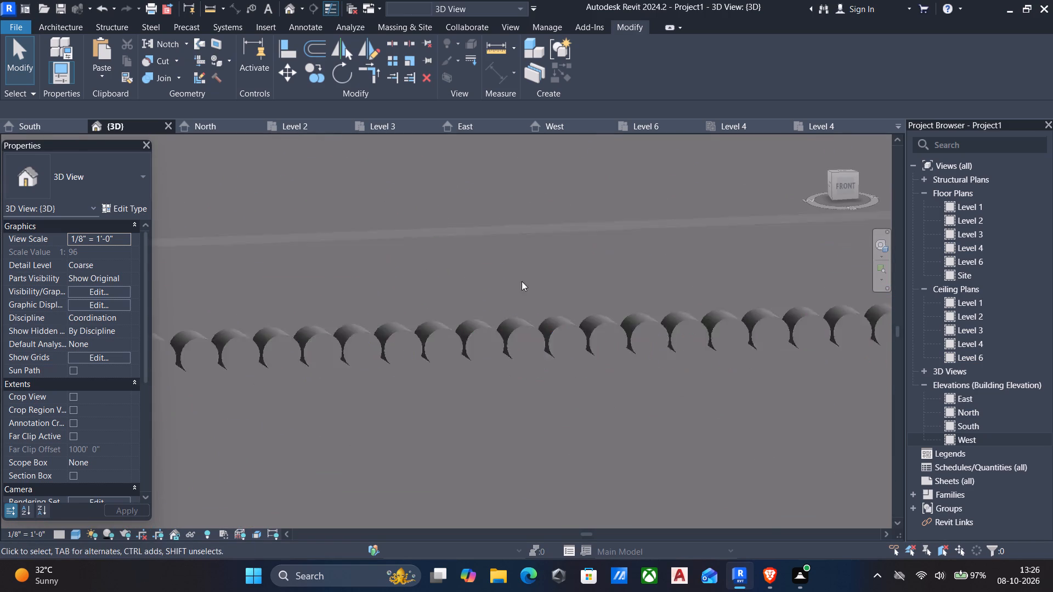
scroll(522, 281, "down", 15)
middle_click_drag(537, 321, 509, 308)
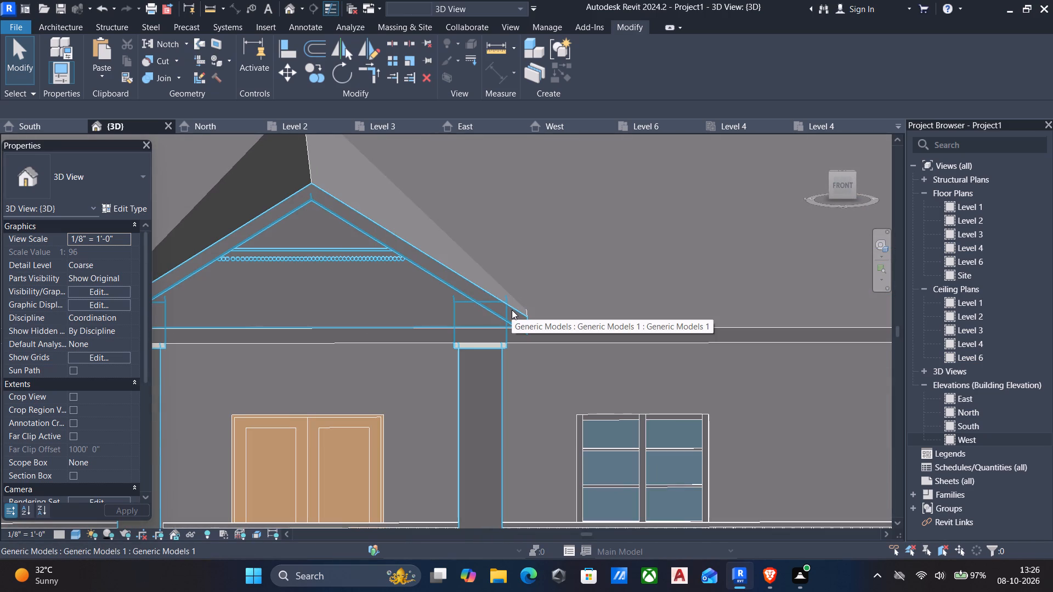
Select the in-place generic model containing the porch gable, its decorations and the columns.
scroll(514, 310, "down", 2)
middle_click_drag(514, 310, 575, 309)
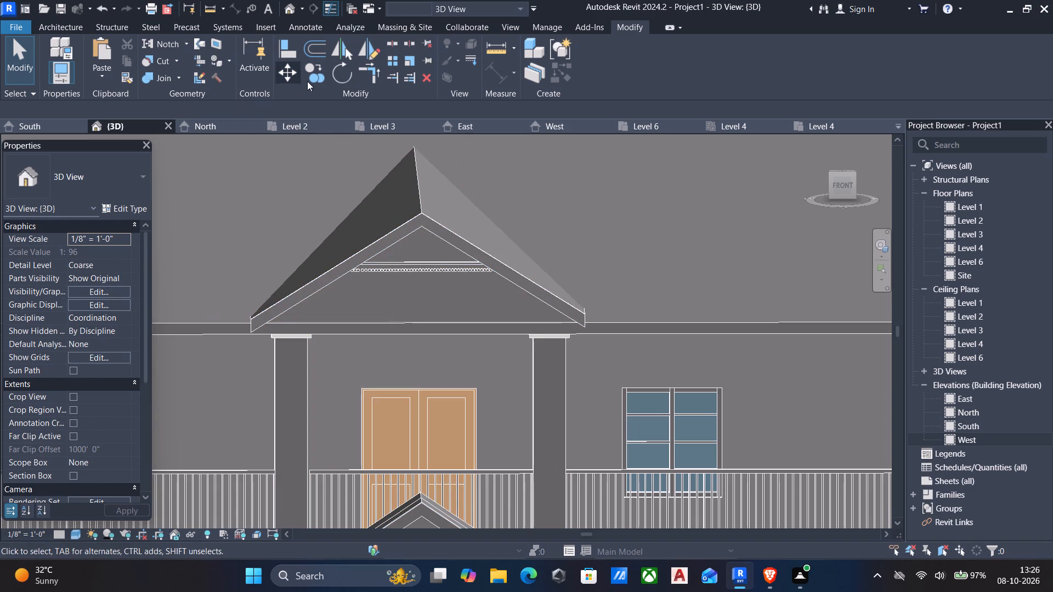
left_click(413, 271)
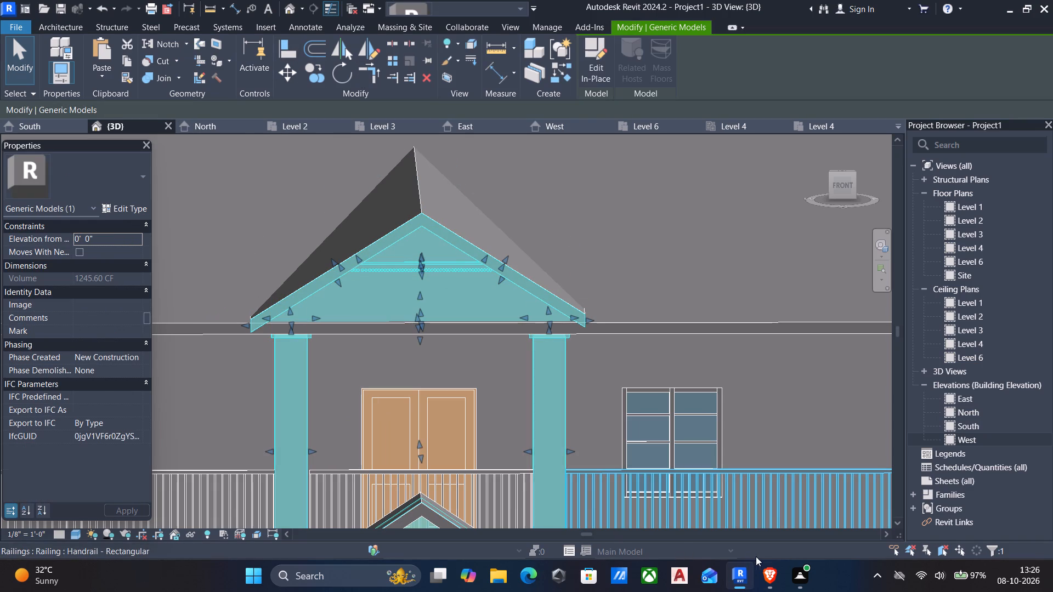
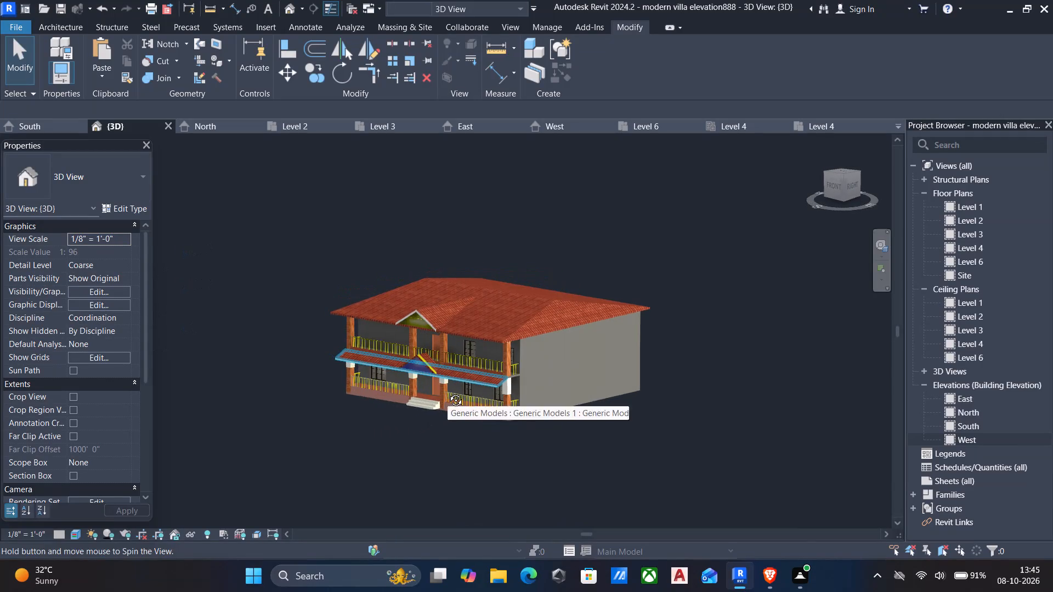
Examine the villa's front facade, balcony roof and upper gable in the 3D view.
scroll(448, 392, "down", 1)
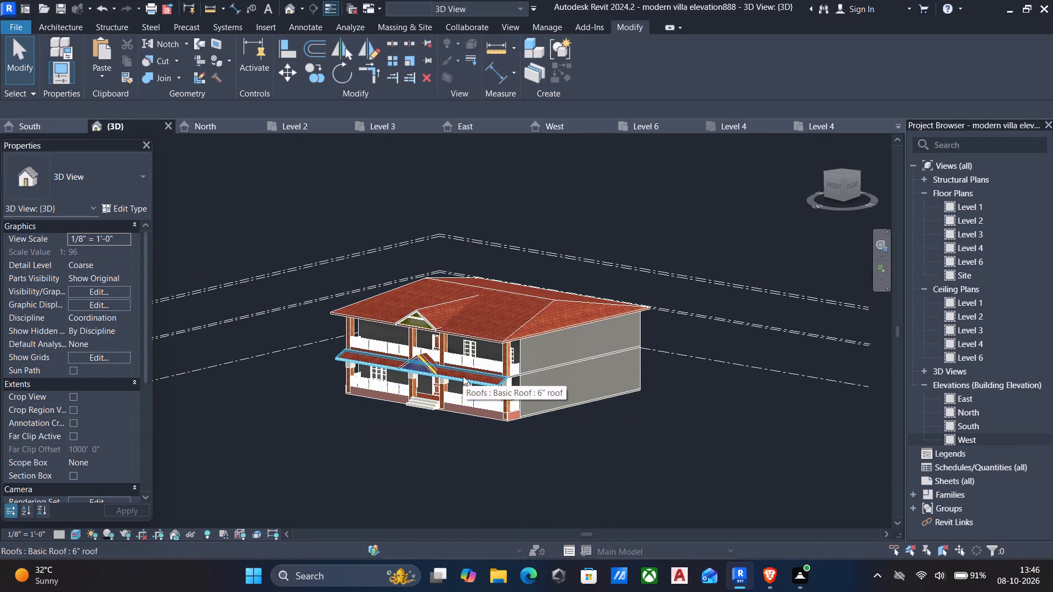
scroll(433, 352, "up", 3)
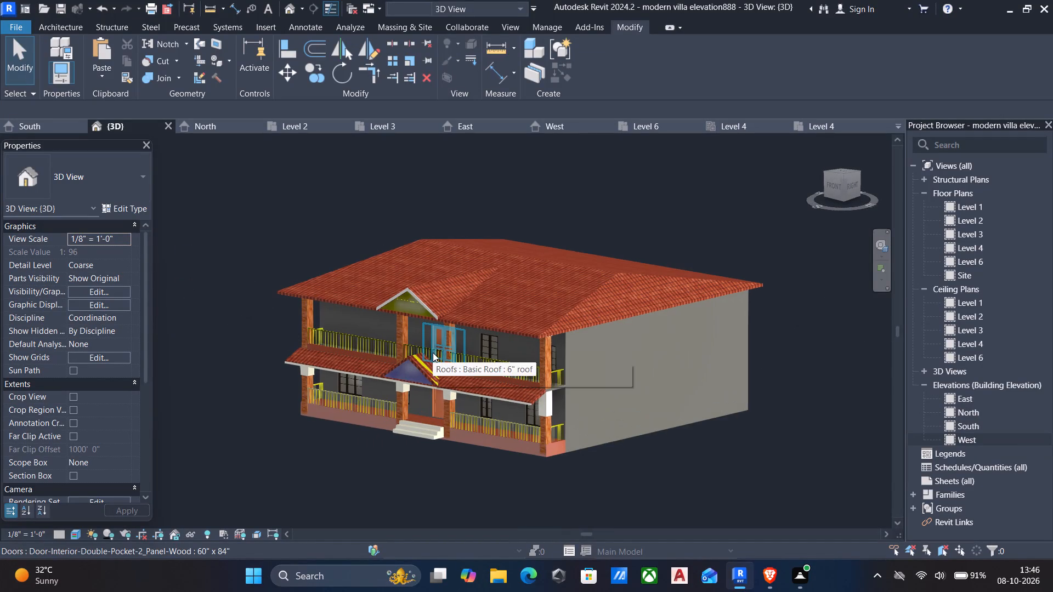
scroll(433, 352, "down", 1, "shift")
middle_click_drag(433, 352, 486, 347, "shift")
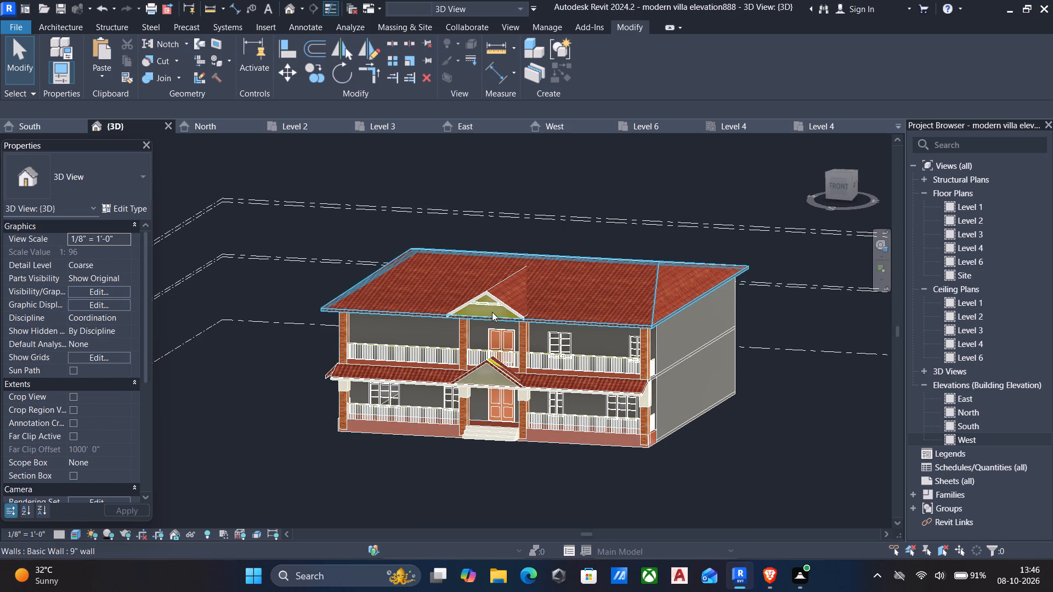
scroll(507, 312, "up", 8)
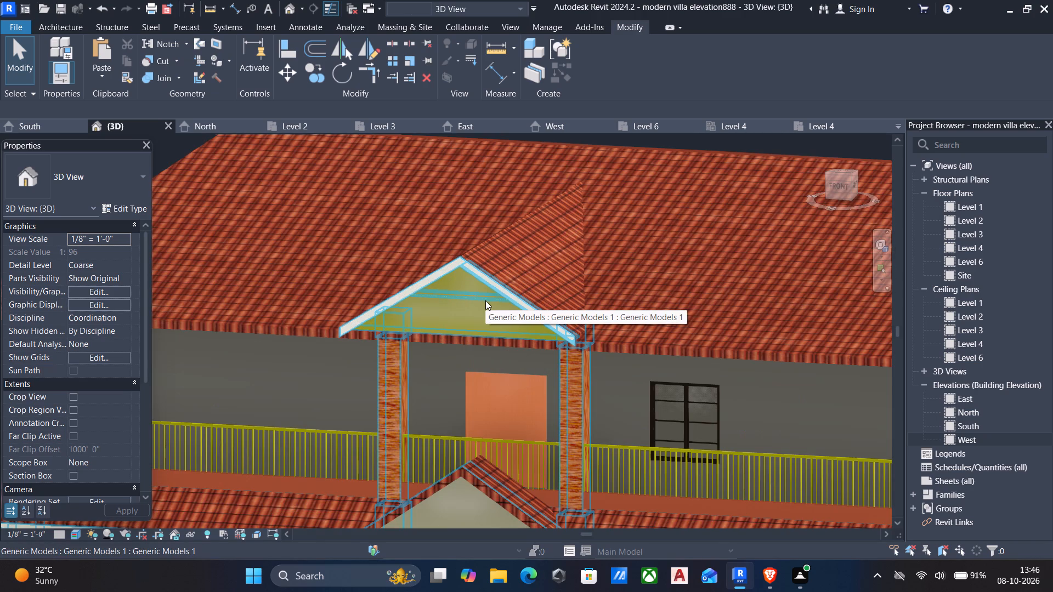
scroll(485, 300, "down", 6)
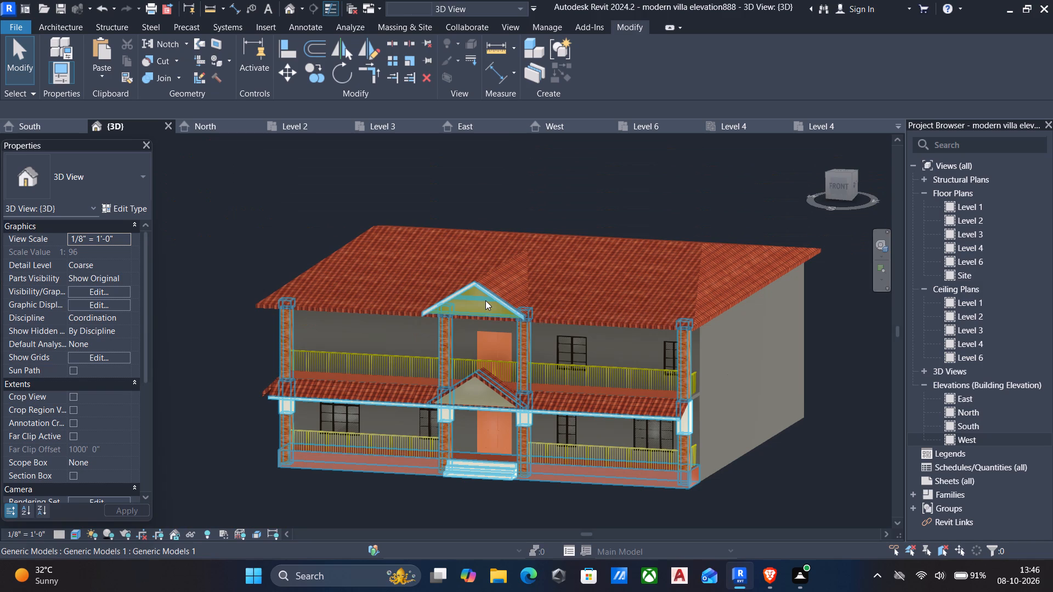
scroll(485, 300, "down", 2)
Edit the upper front gable's generic model in place and browse project materials for the thin horizontal extrusion across the gable.
middle_click_drag(485, 300, 473, 300, "shift")
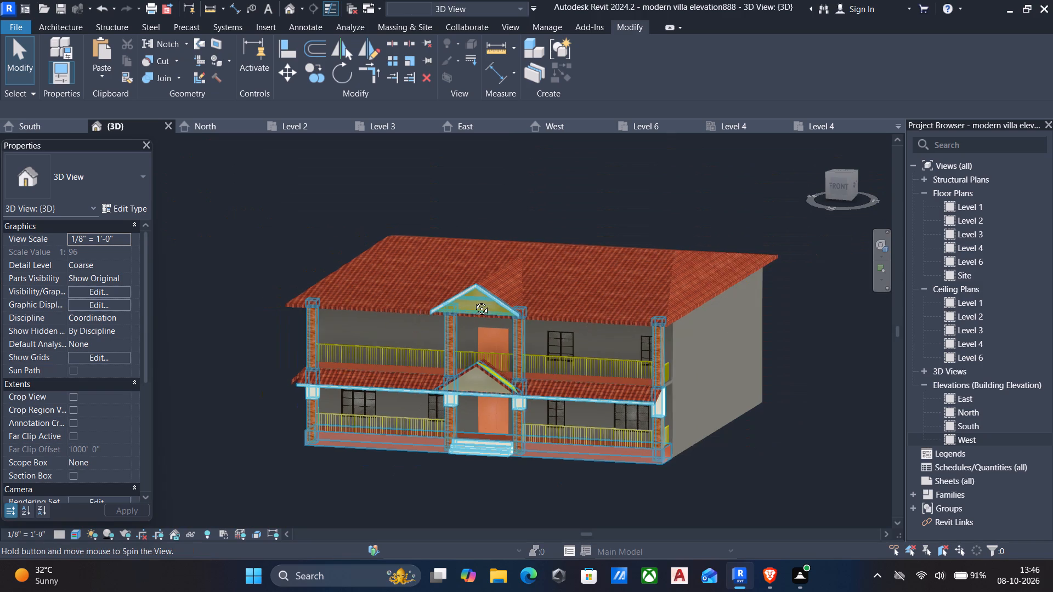
middle_click_drag(473, 300, 423, 311, "shift")
scroll(423, 311, "up", 5)
scroll(364, 305, "up", 5)
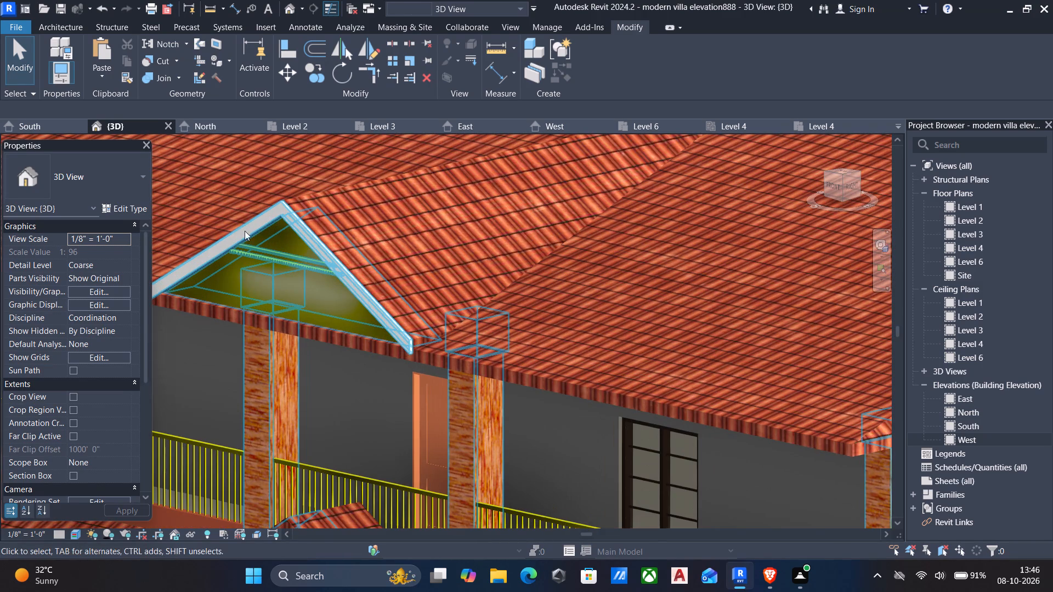
left_click(292, 260)
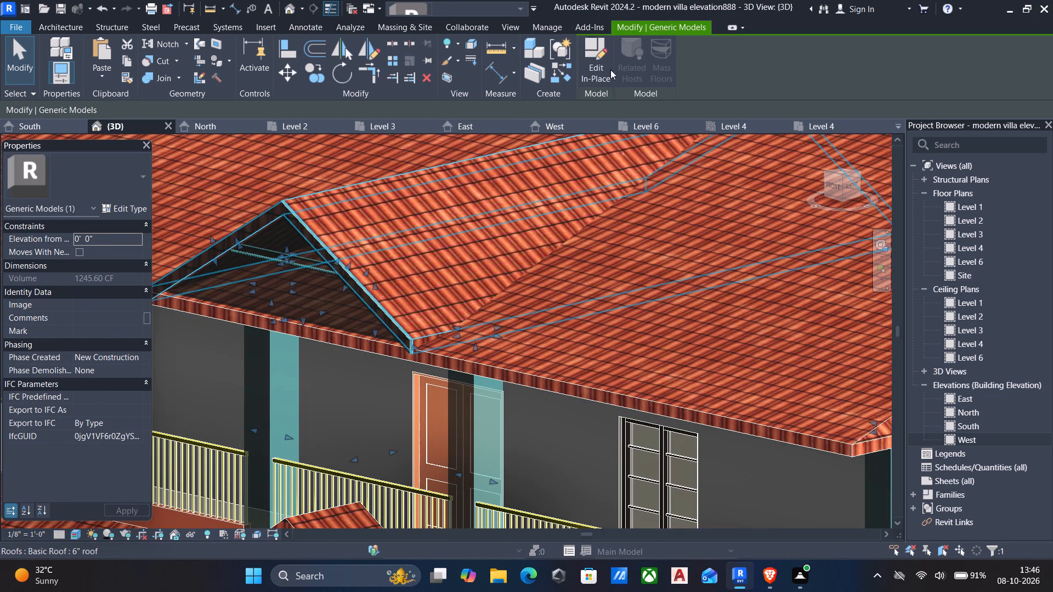
left_click(597, 63)
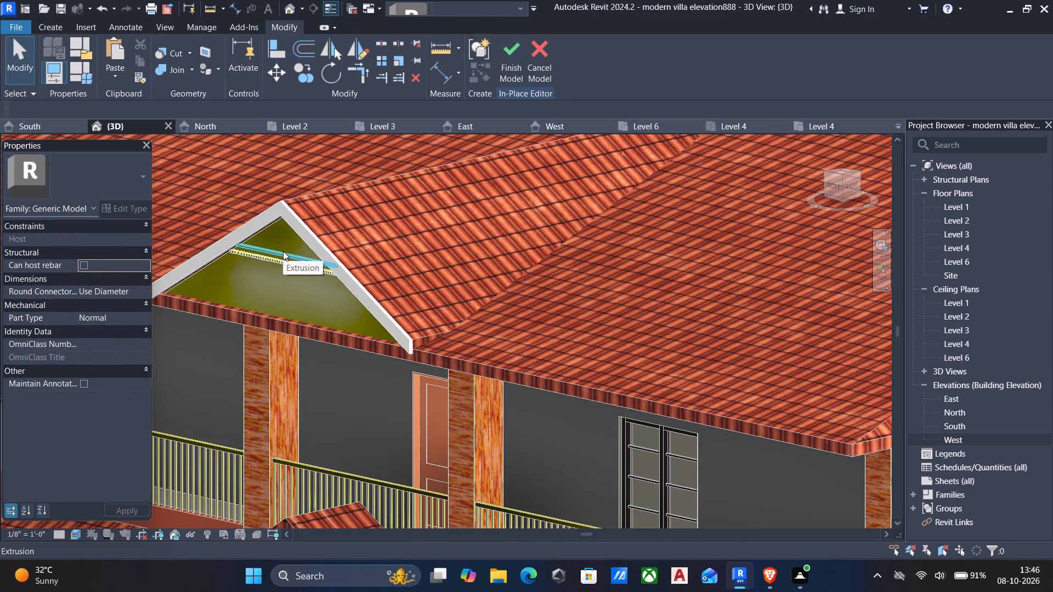
left_click(283, 251)
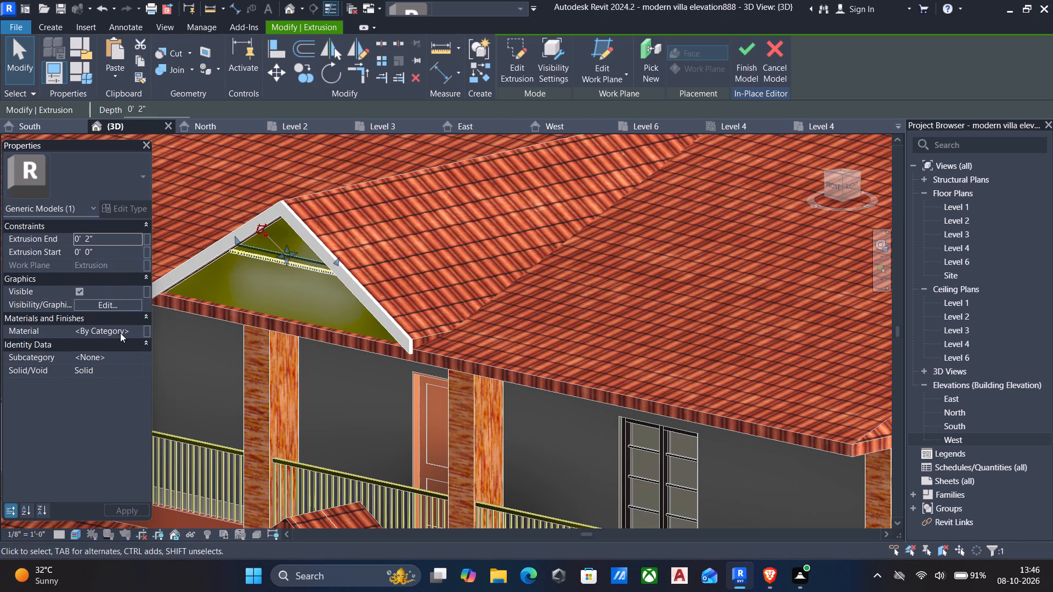
left_click(137, 329)
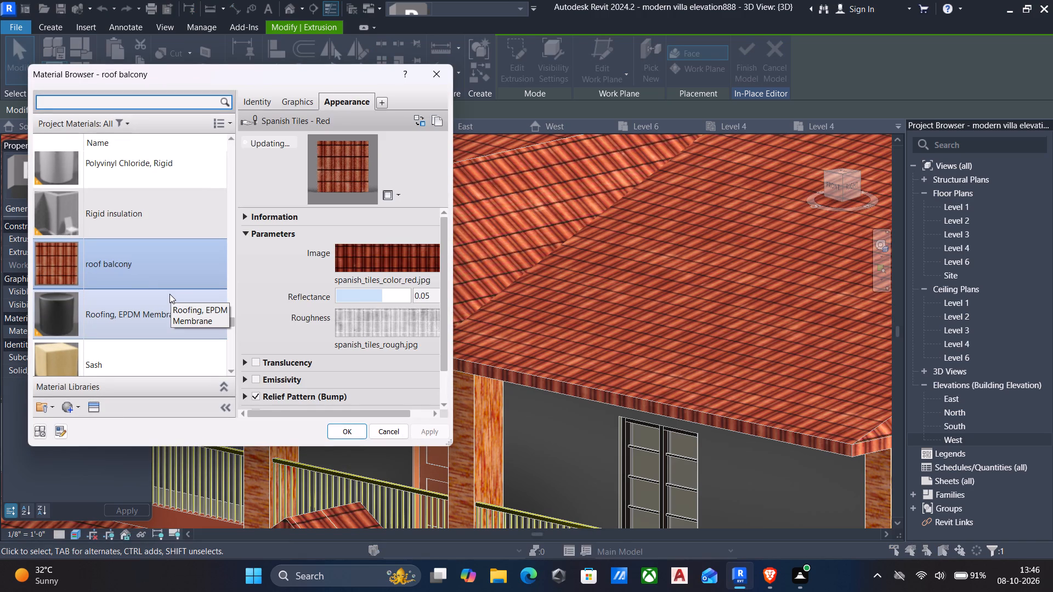
scroll(116, 312, "down", 5)
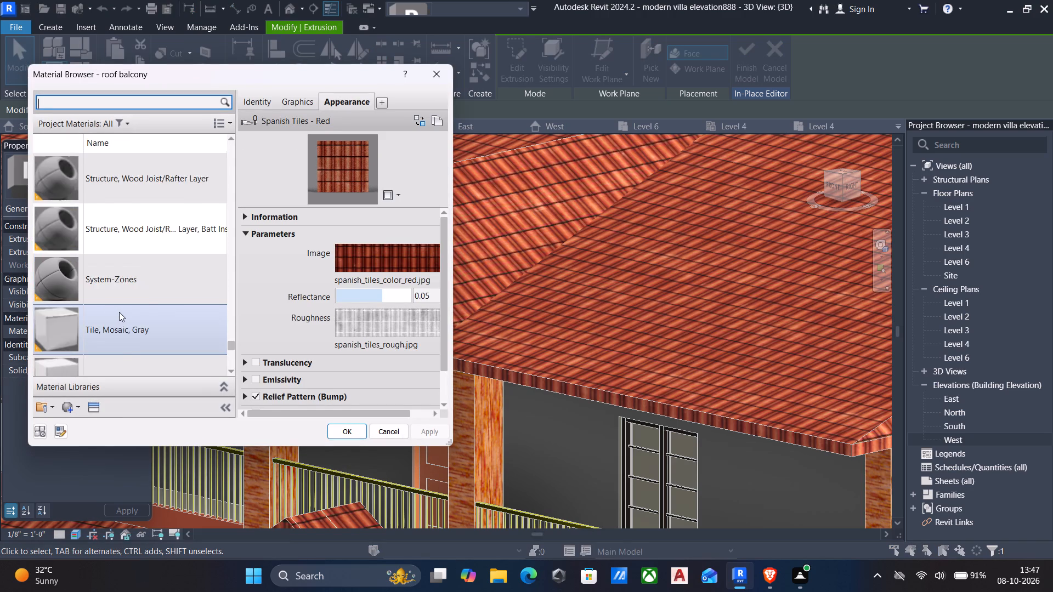
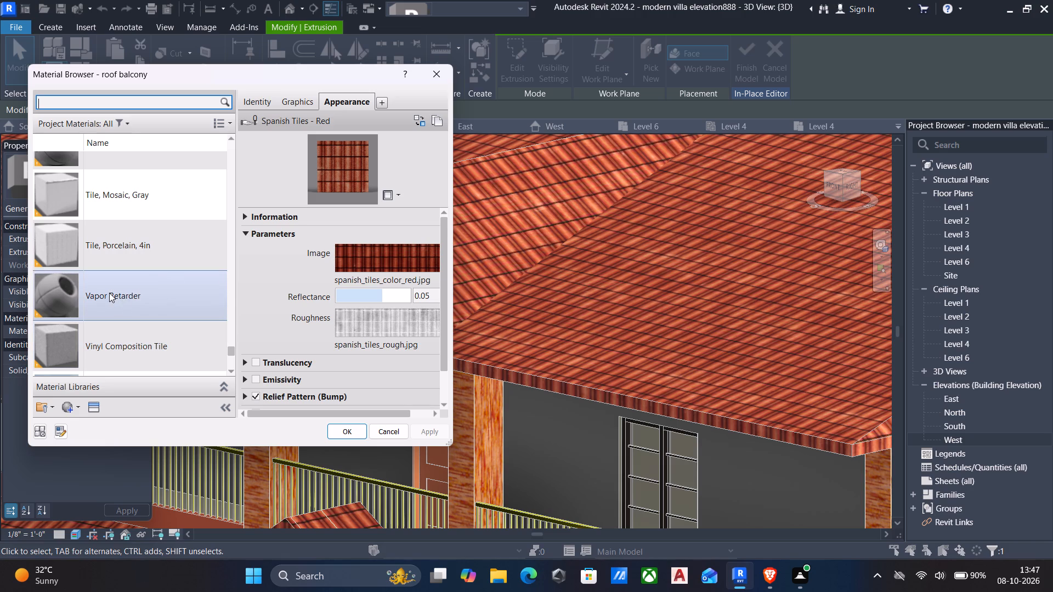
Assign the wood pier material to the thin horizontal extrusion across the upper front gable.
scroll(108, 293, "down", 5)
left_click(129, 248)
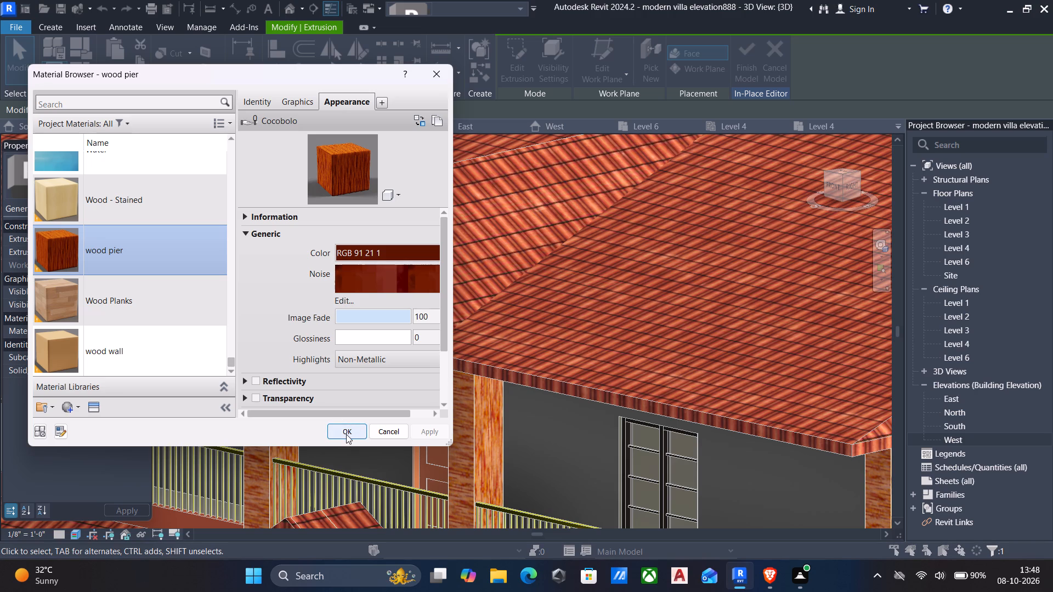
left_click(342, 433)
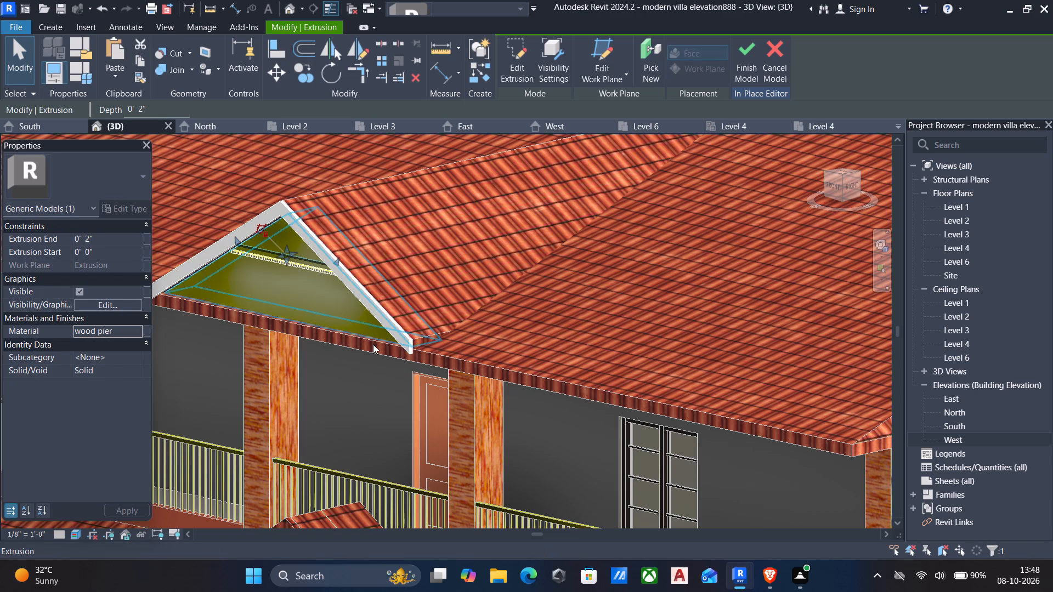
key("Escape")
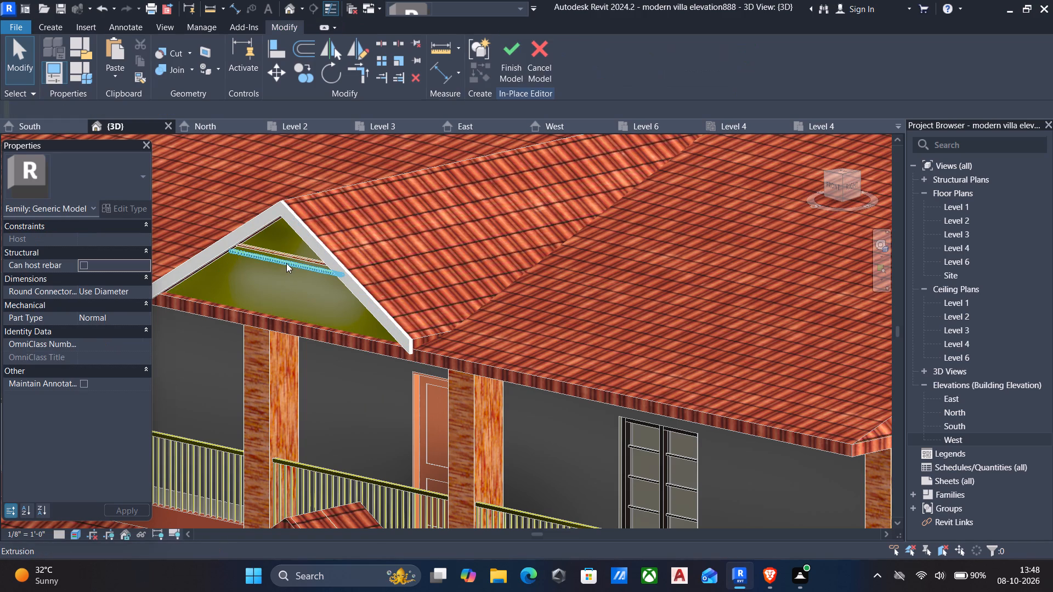
Assign the Gypsum Wall Board material to the thin horizontal extrusion across the upper front gable.
left_click(288, 256)
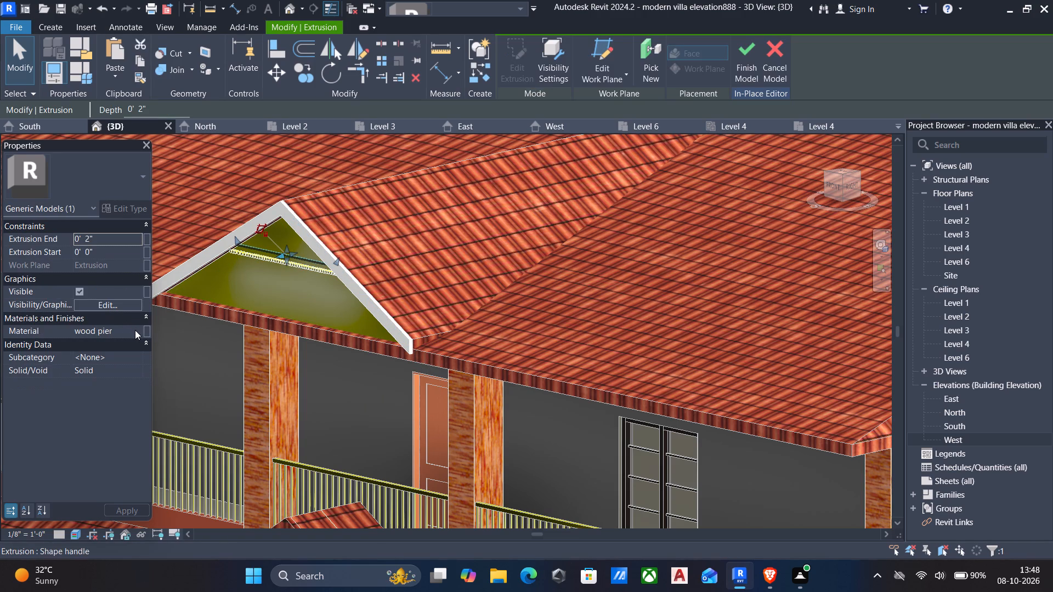
left_click(135, 330)
scroll(152, 271, "down", 8)
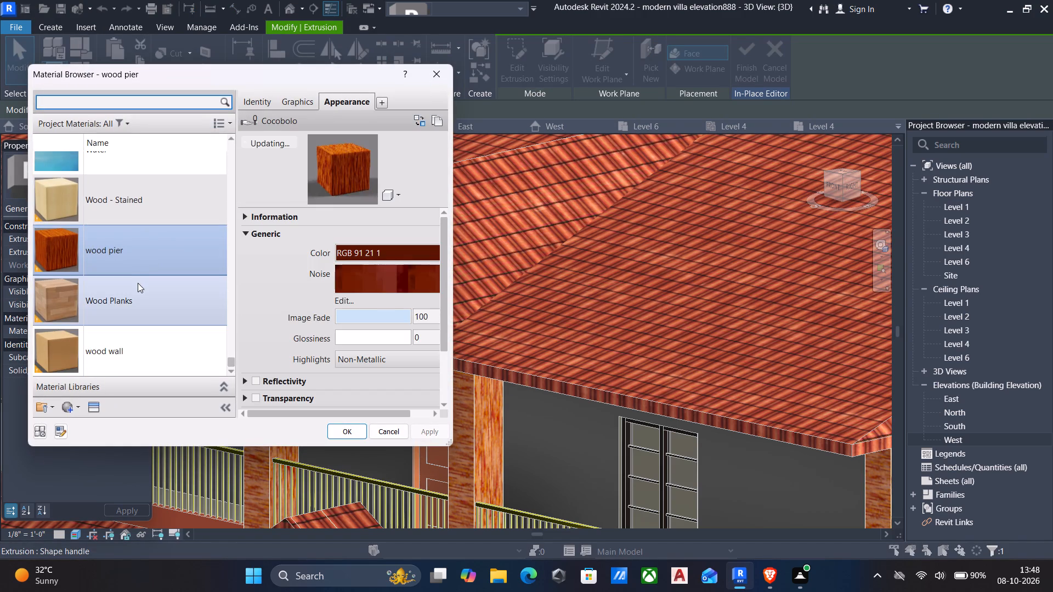
scroll(127, 286, "up", 16)
scroll(127, 288, "down", 4)
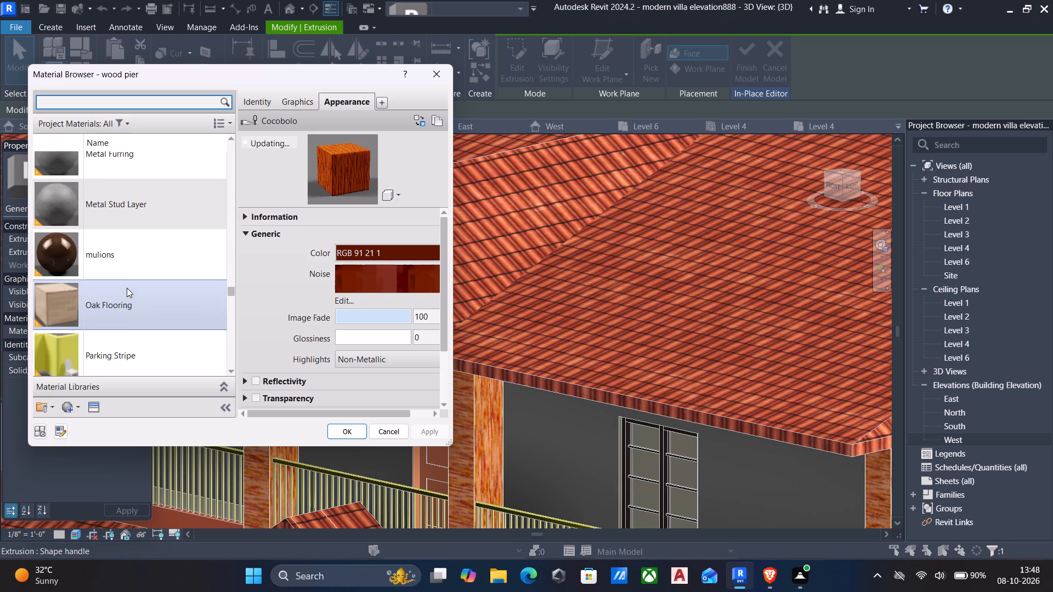
scroll(134, 244, "down", 3)
scroll(124, 266, "up", 3)
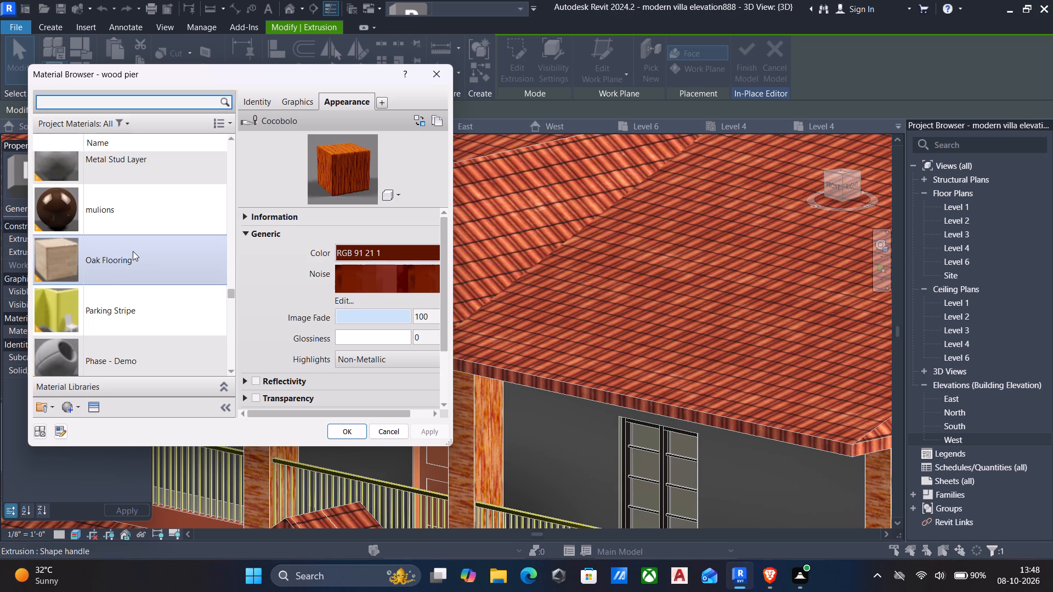
scroll(133, 251, "up", 2)
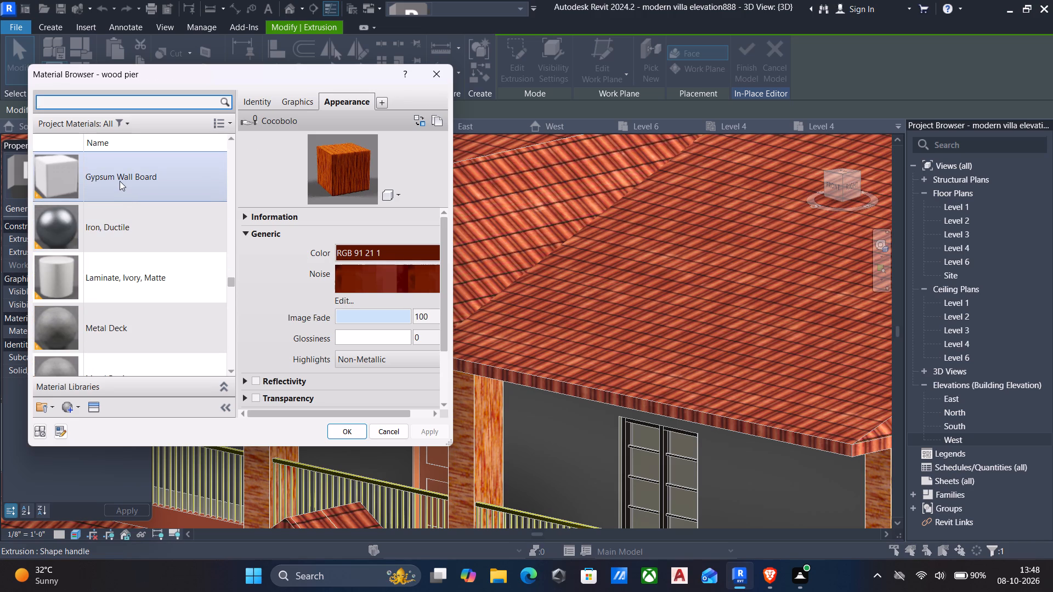
left_click(120, 181)
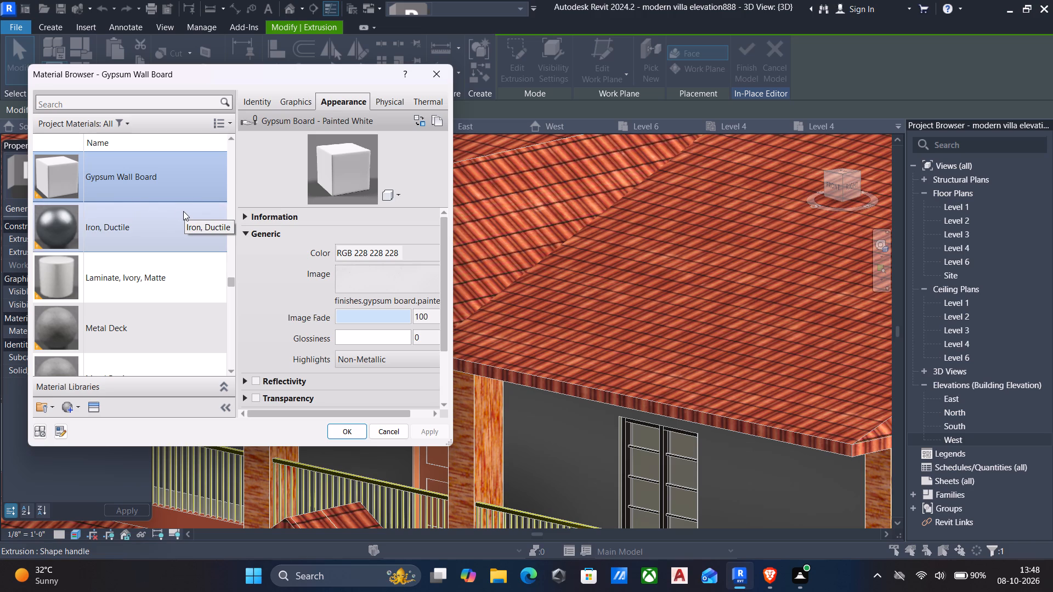
left_click(351, 426)
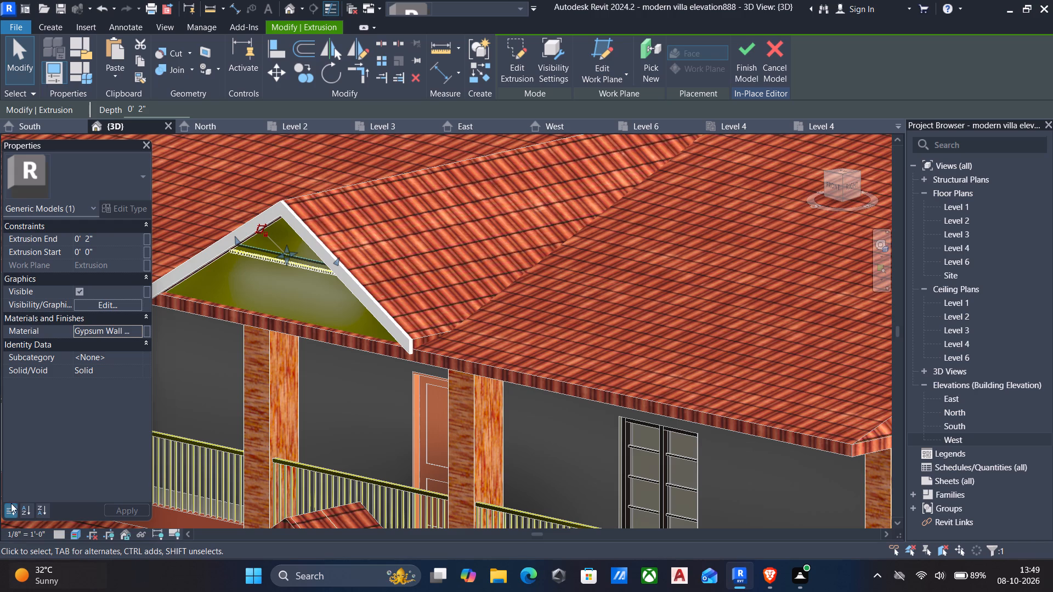
key("Escape")
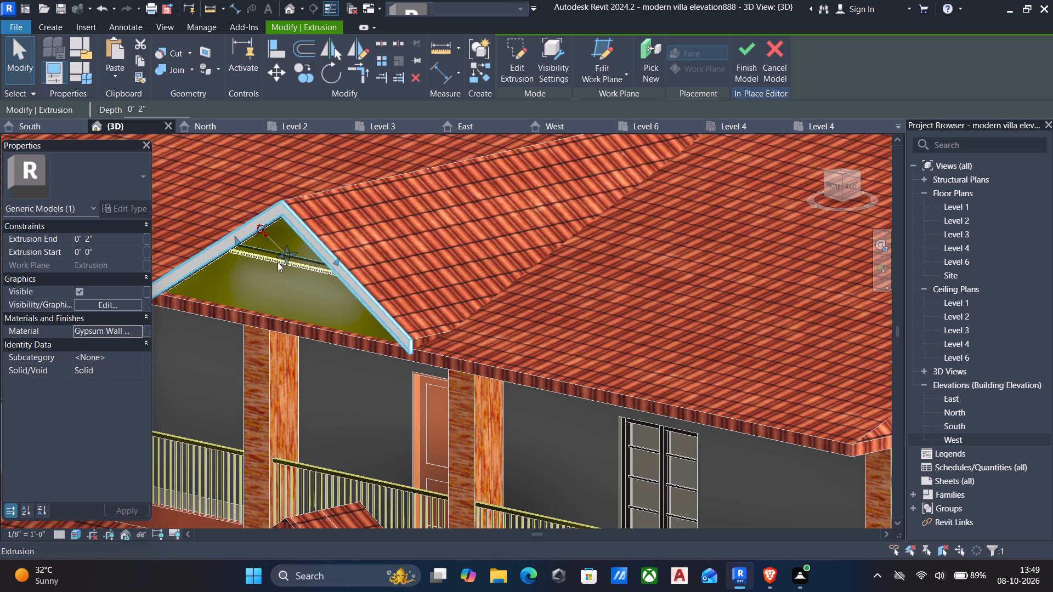
Assign the Gravel material to the beaded extrusion below the gable's horizontal bar and finish the in-place model.
scroll(309, 269, "up", 5)
left_click(297, 262)
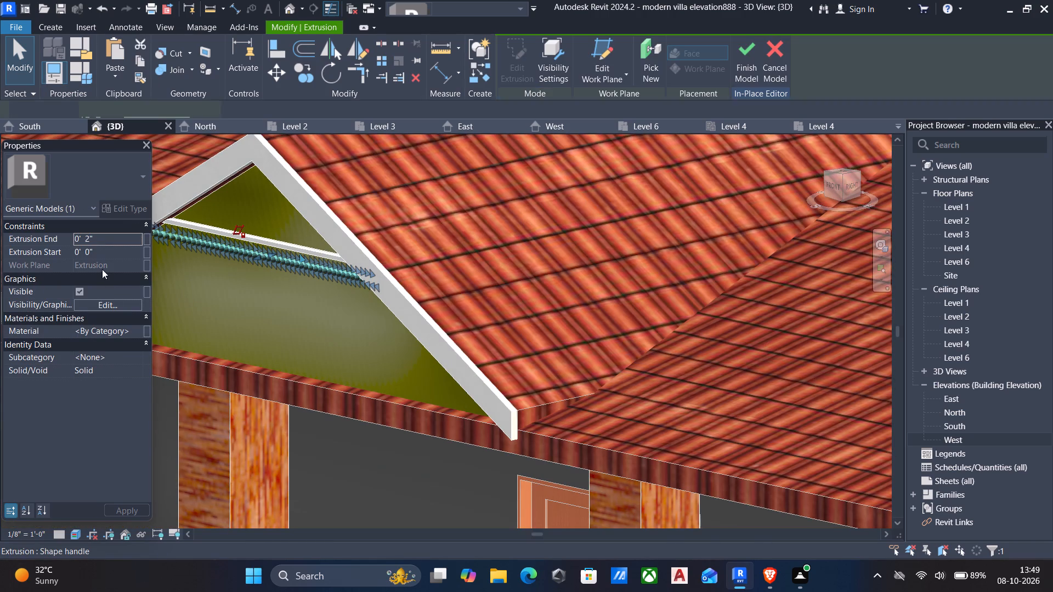
left_click(136, 332)
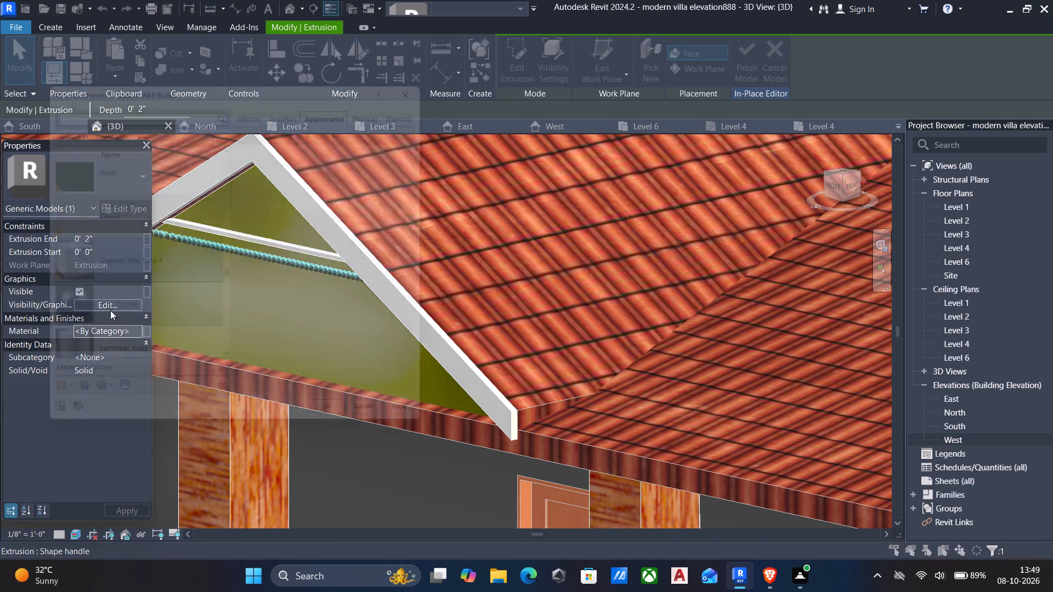
left_click(131, 209)
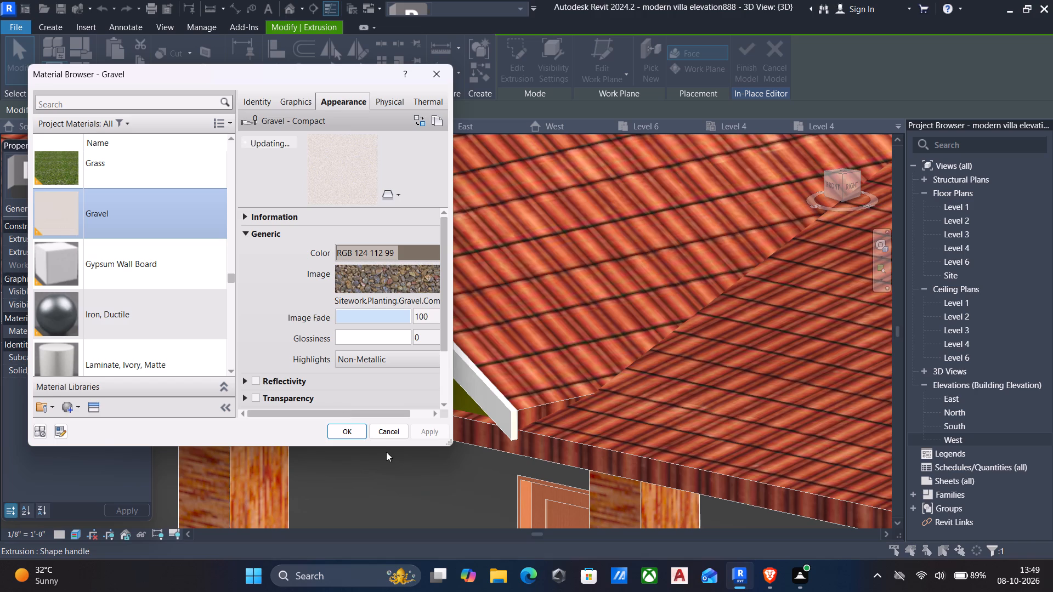
left_click(341, 423)
key("Escape")
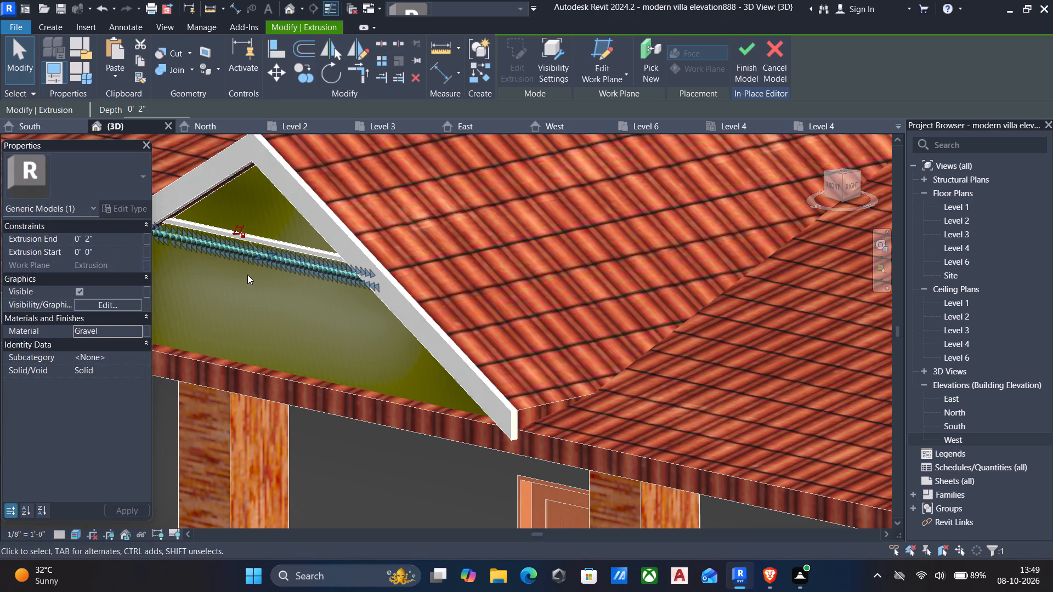
scroll(271, 240, "up", 6)
scroll(286, 297, "up", 2)
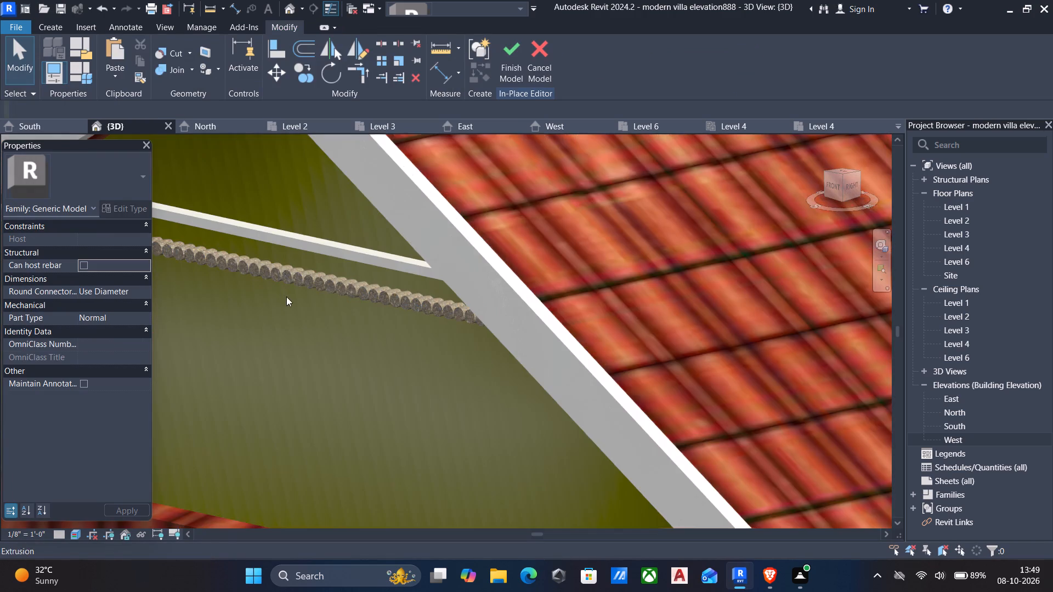
scroll(286, 297, "up", 3)
scroll(386, 274, "down", 12)
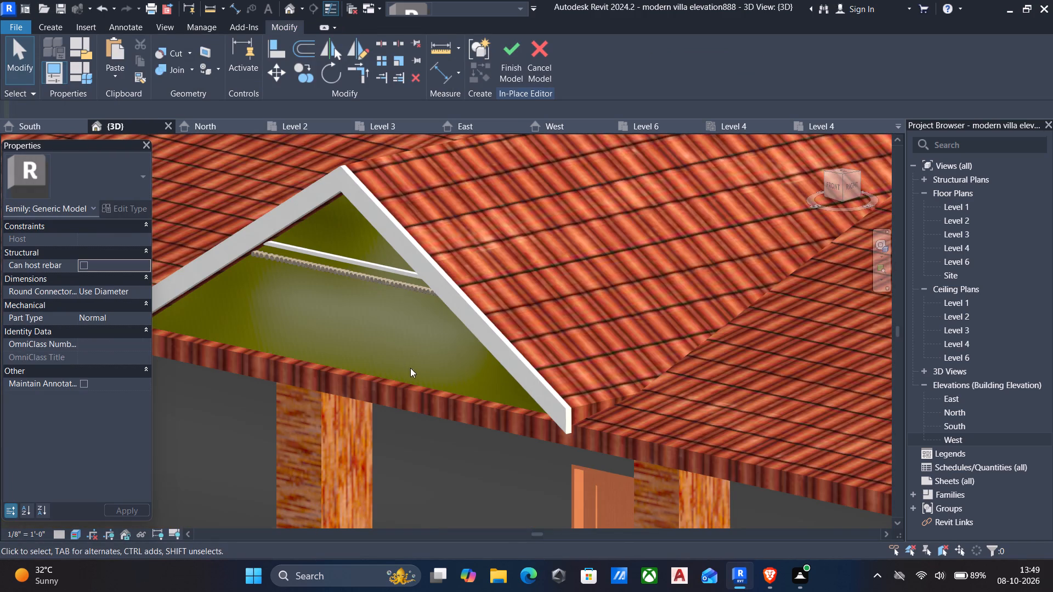
left_click(508, 45)
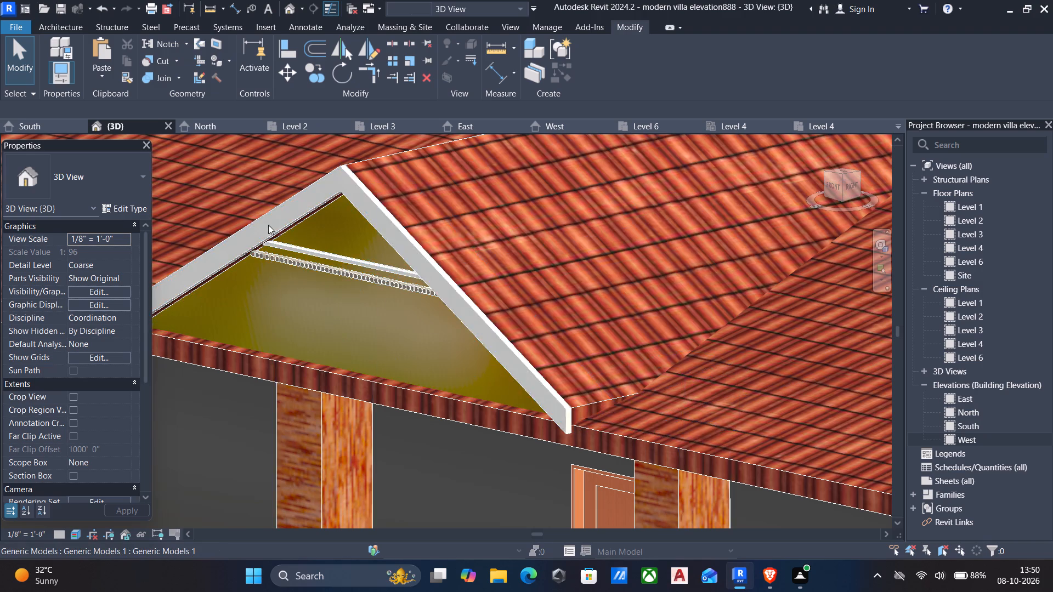
Edit the upper gable's in-place model again, assign wood pier to the triangular infill extrusion, and finish the model.
left_click(298, 229)
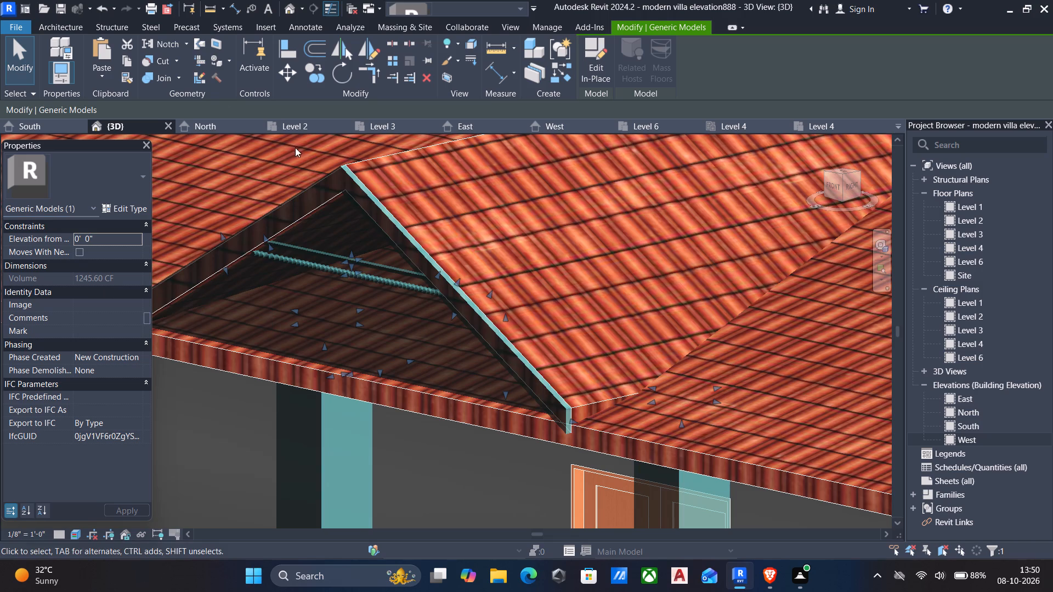
left_click(594, 71)
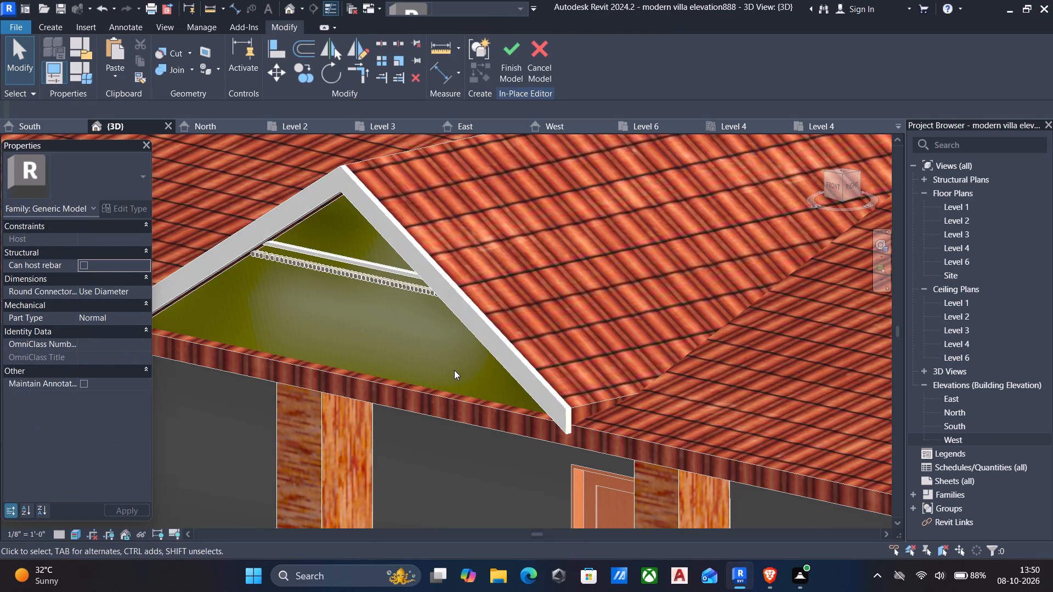
left_click(437, 391)
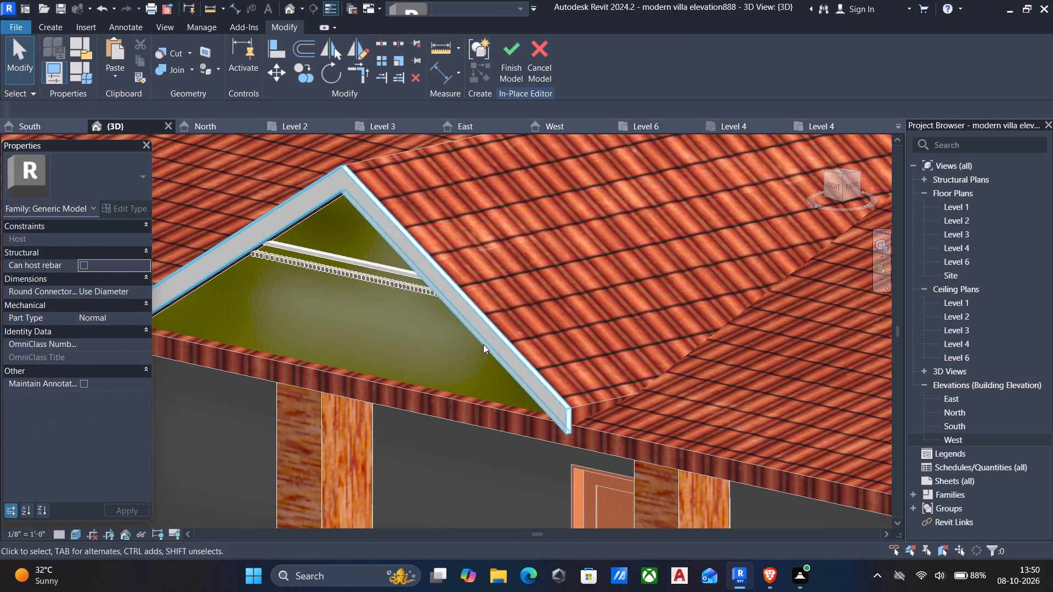
left_click(326, 209)
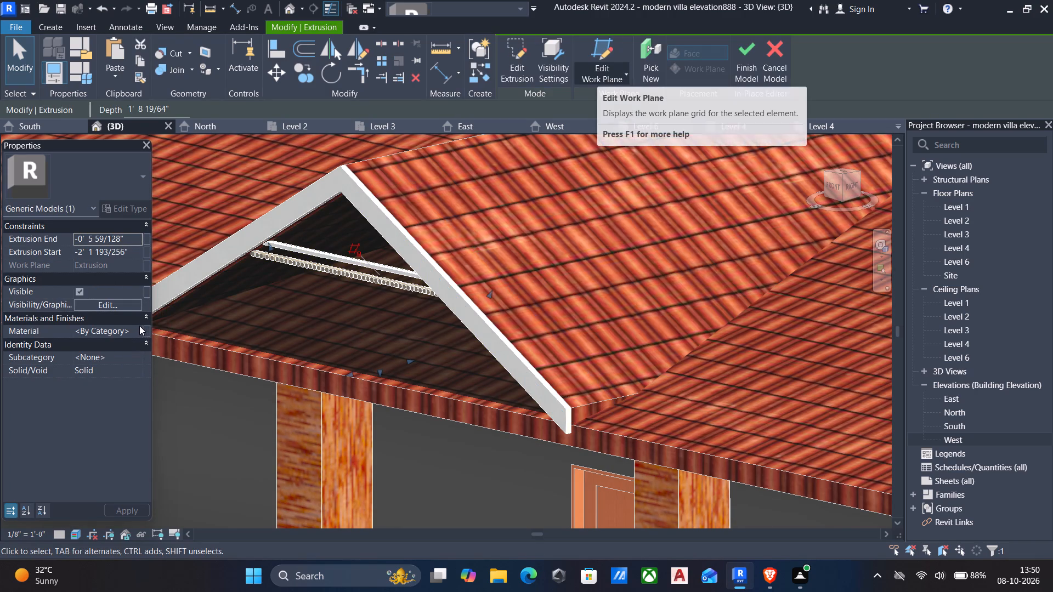
left_click(138, 327)
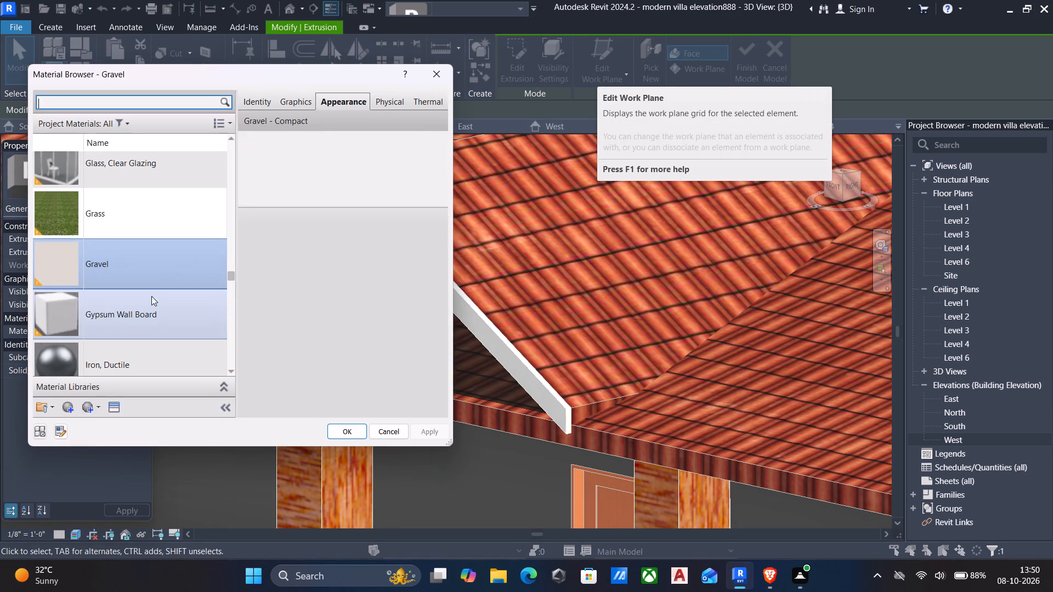
scroll(125, 282, "down", 11)
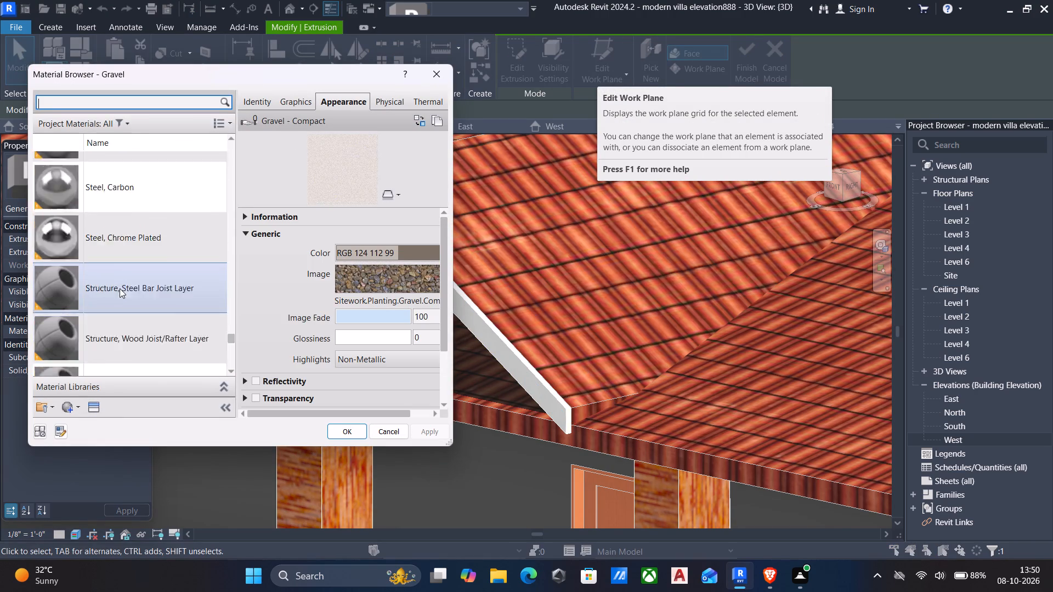
scroll(120, 288, "down", 9)
left_click(105, 260)
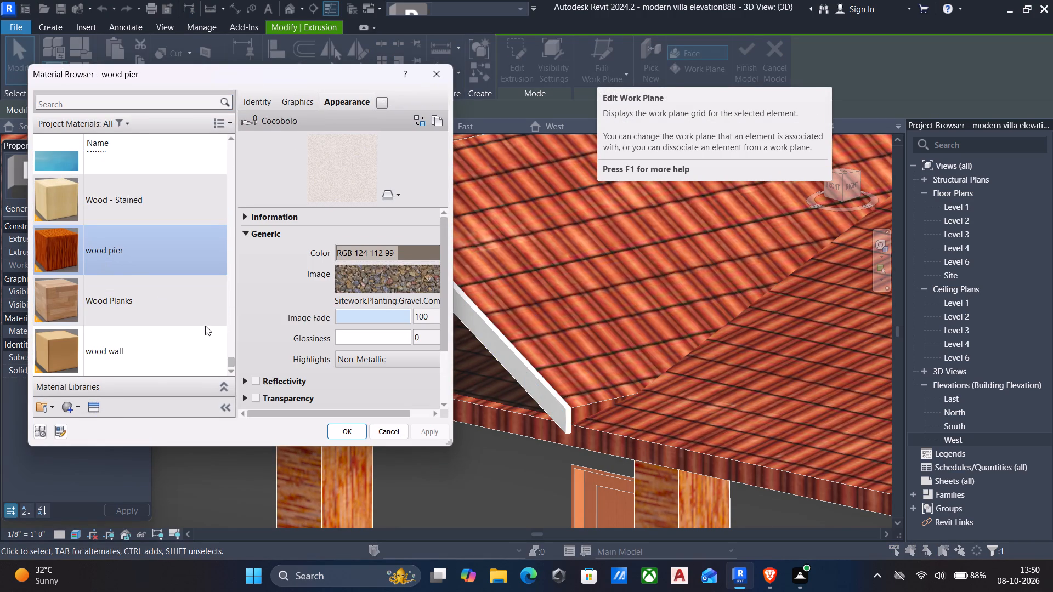
left_click(349, 429)
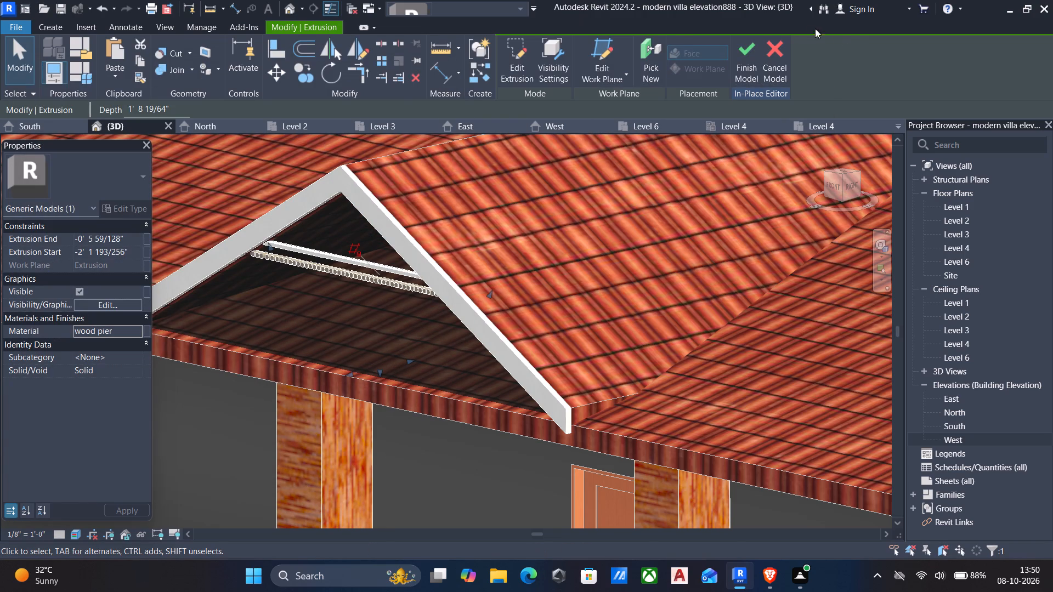
left_click(739, 48)
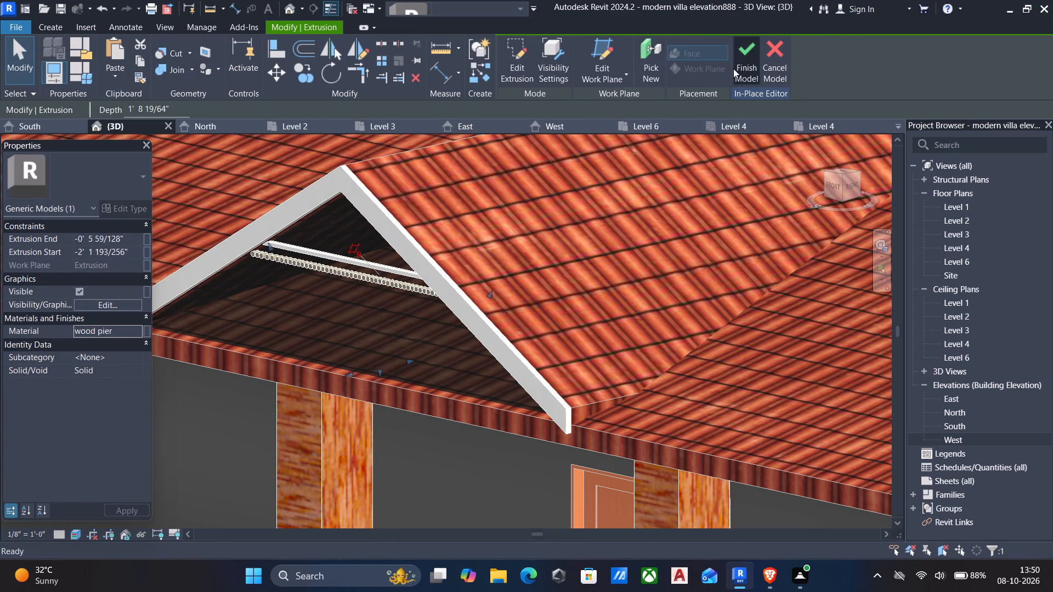
Examine the upper gable and the whole villa's front and side facades in the 3D view.
scroll(564, 163, "down", 5)
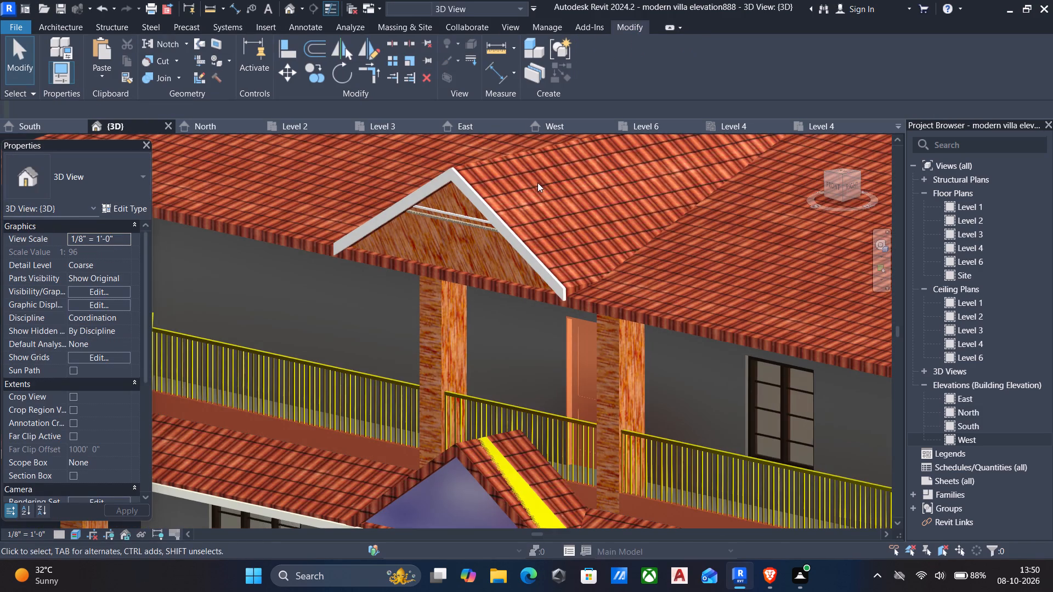
middle_click_drag(533, 186, 501, 191, "shift")
scroll(501, 191, "up", 1, "shift")
scroll(489, 192, "down", 11)
middle_click_drag(492, 218, 536, 214, "shift")
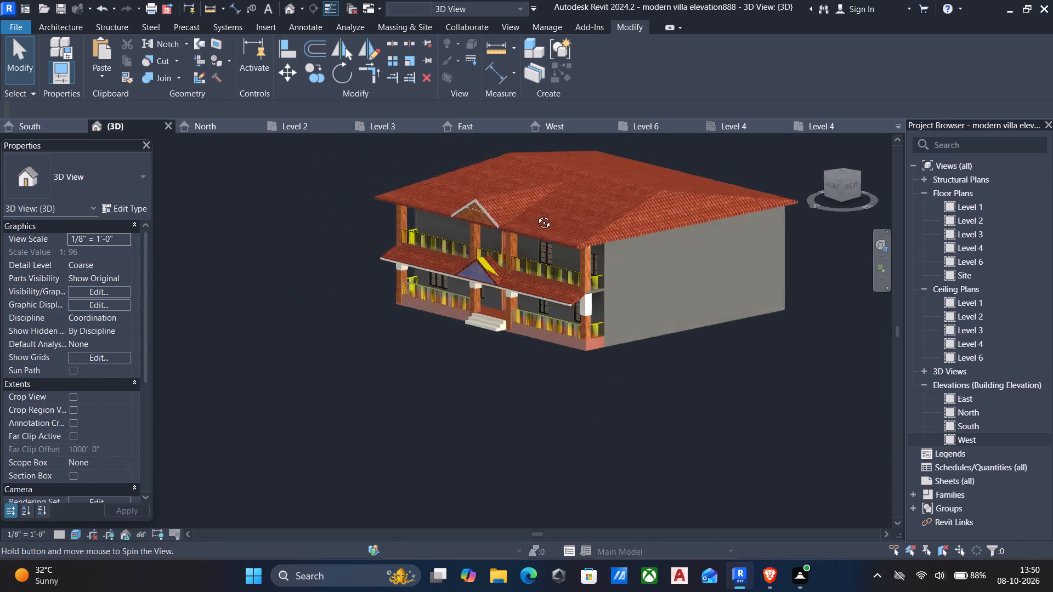
middle_click_drag(536, 214, 610, 206, "shift")
scroll(570, 213, "down", 3)
middle_click_drag(558, 222, 535, 229)
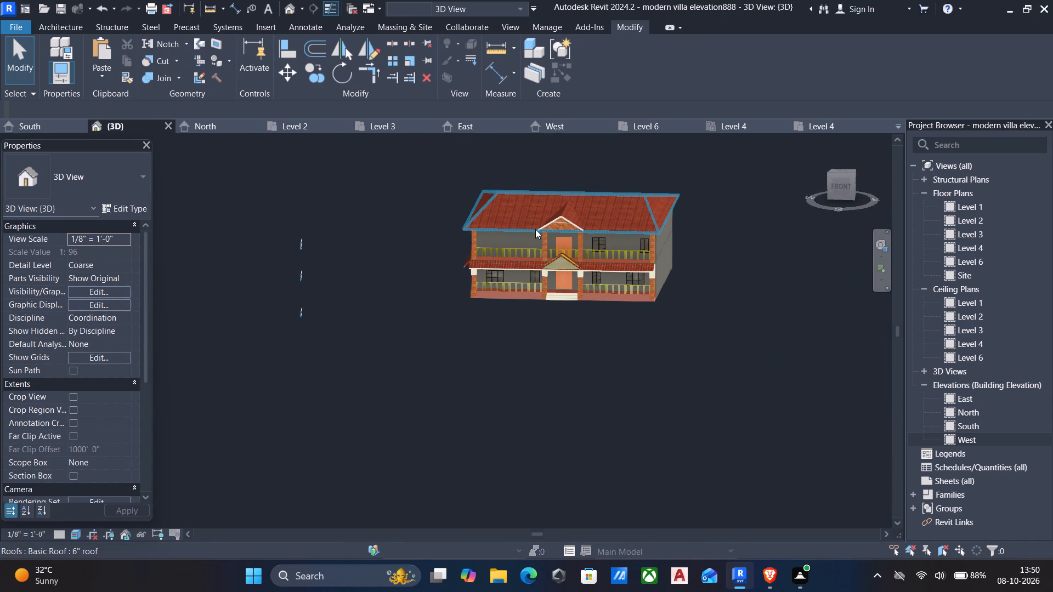
scroll(535, 229, "up", 4)
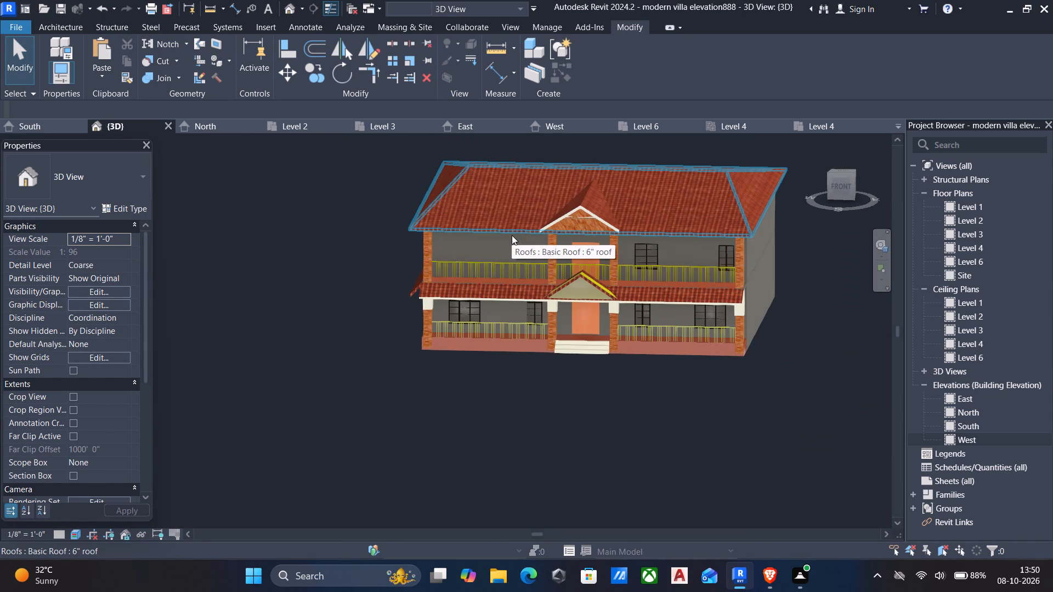
Start the Wall command with the Basic Wall 9" wall type.
type("wa")
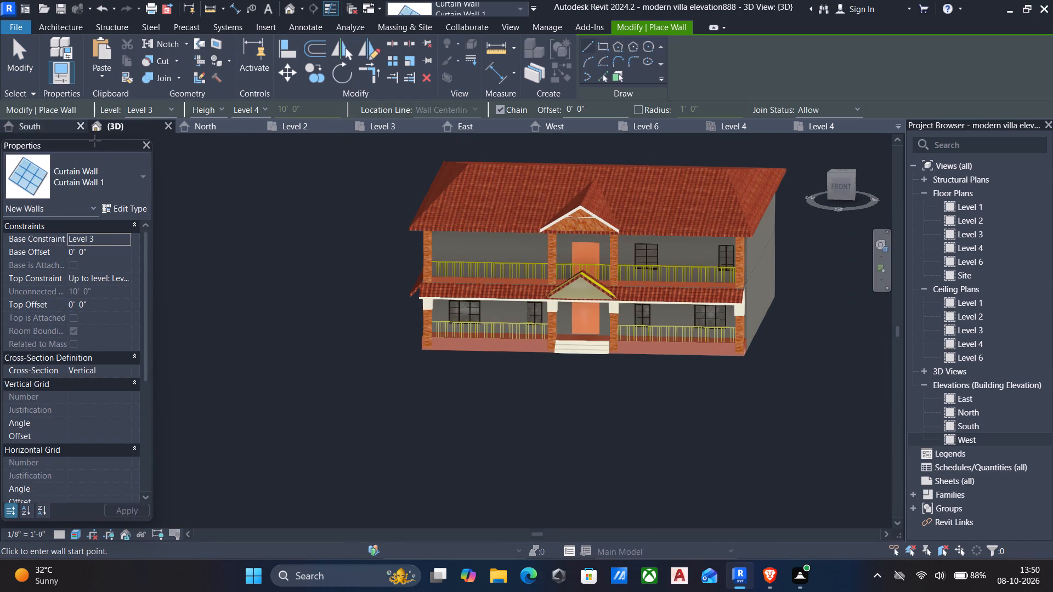
left_click(69, 177)
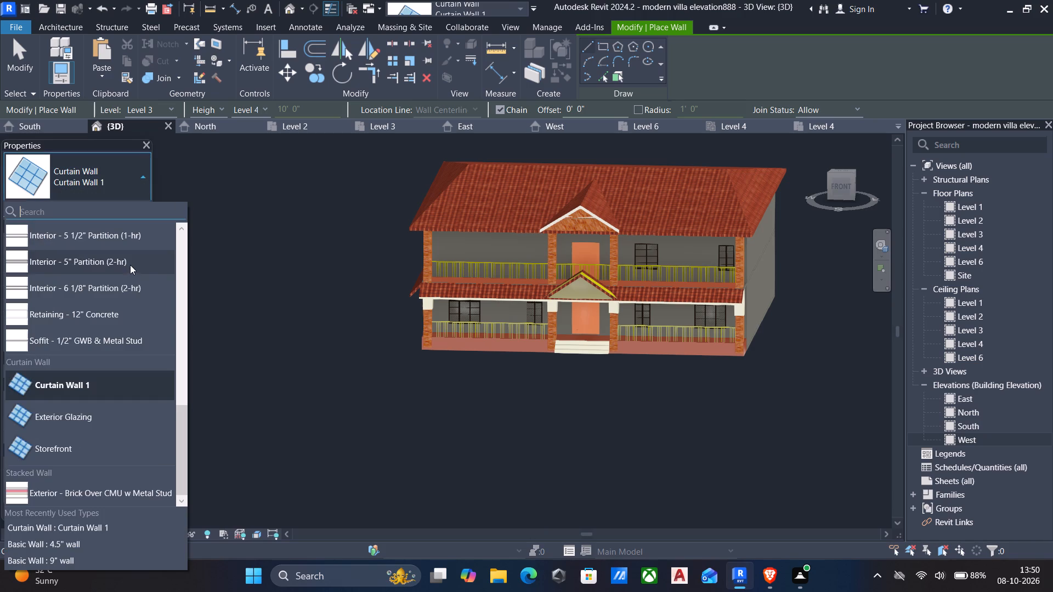
scroll(45, 253, "up", 15)
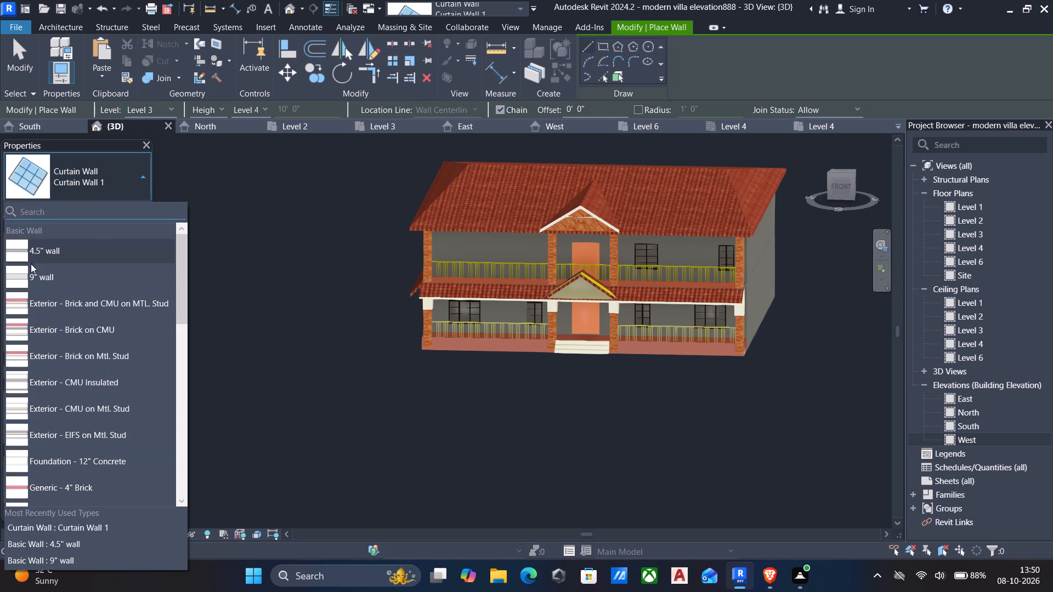
left_click(32, 277)
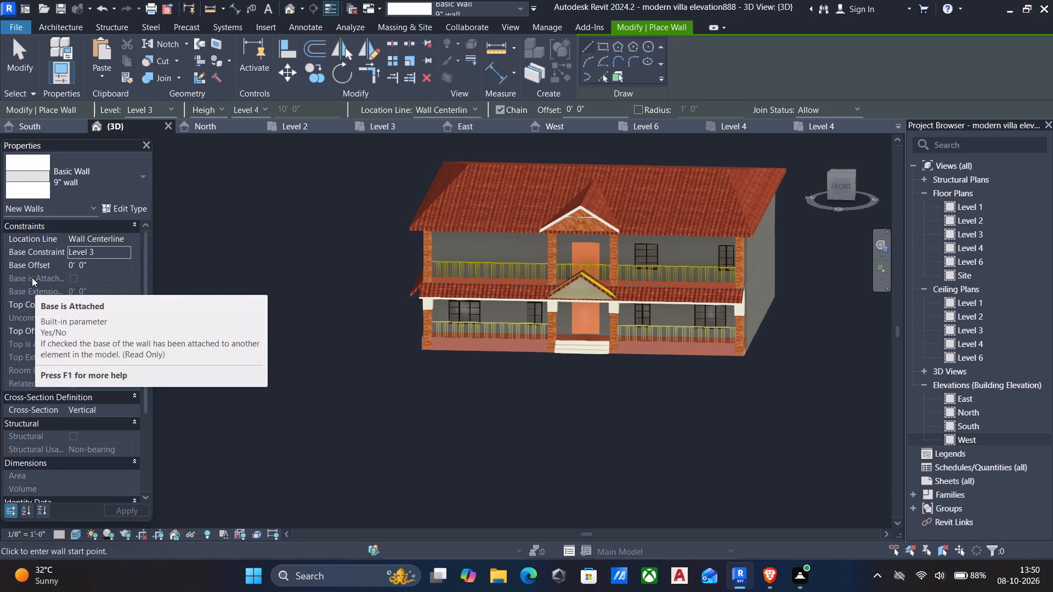
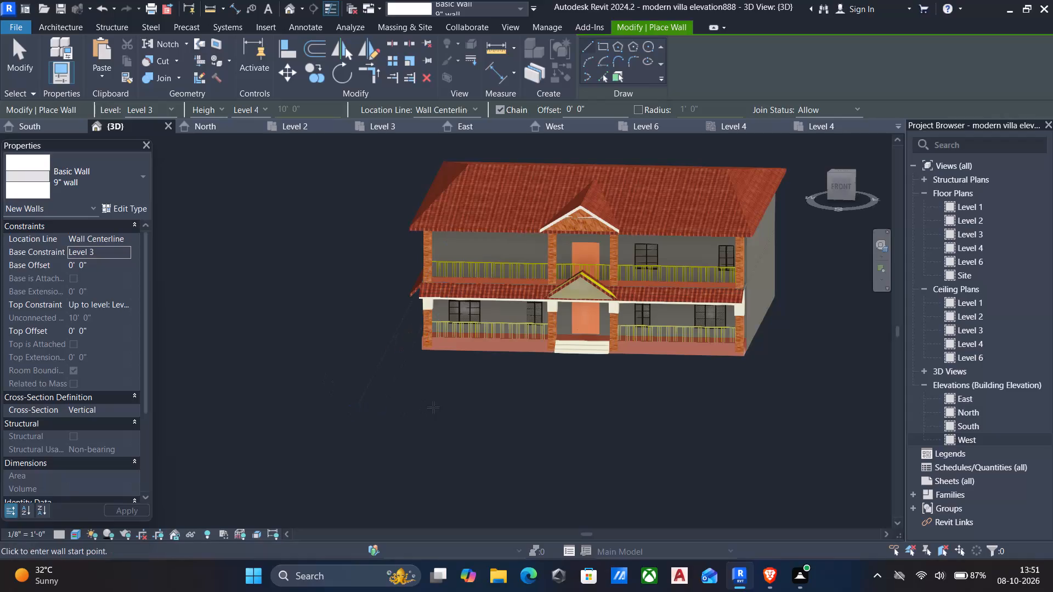
Open the structure layer's material in the Basic Wall 9" wall type and create a new material.
scroll(443, 407, "down", 1)
middle_click_drag(443, 407, 387, 428)
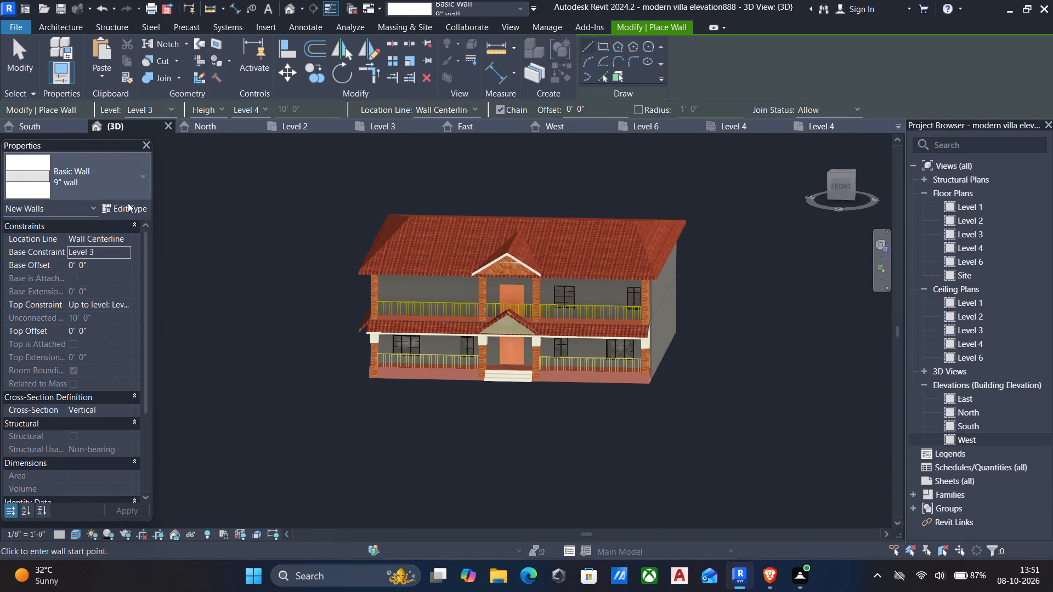
left_click(128, 203)
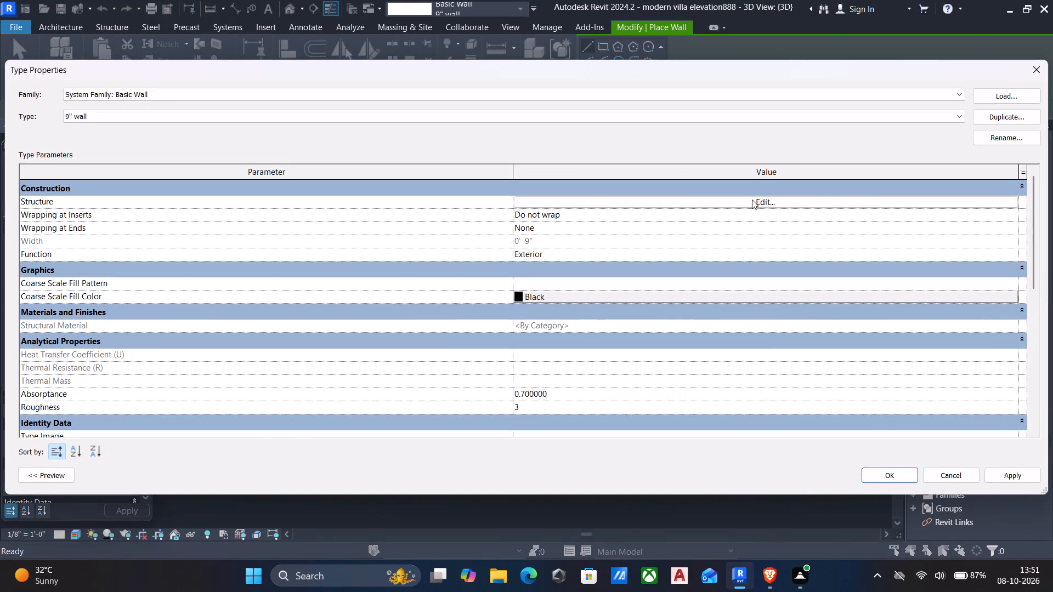
left_click(752, 200)
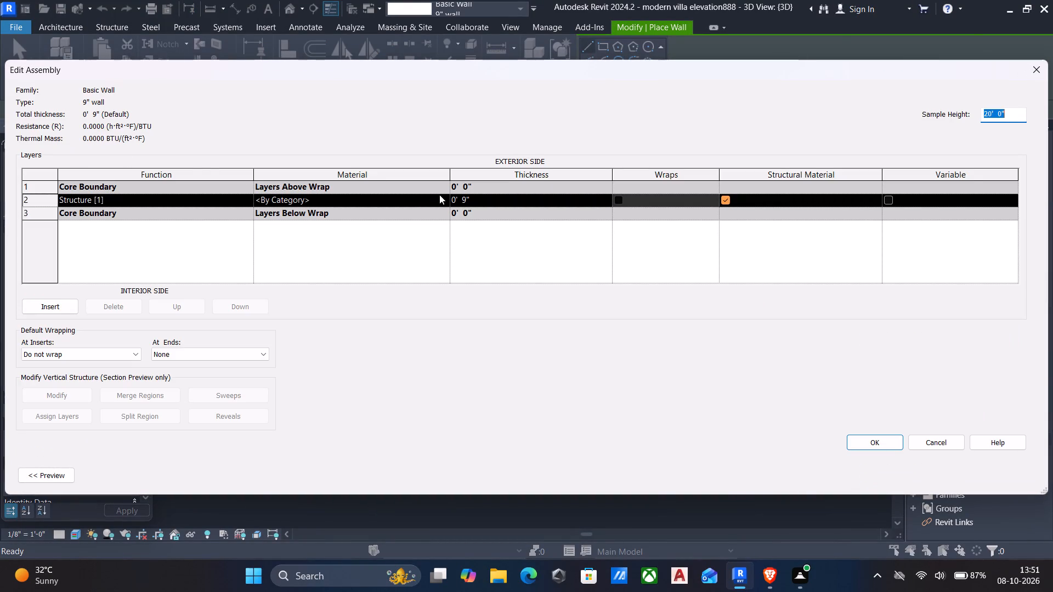
left_click(443, 197)
scroll(148, 204, "down", 13)
scroll(143, 266, "up", 18)
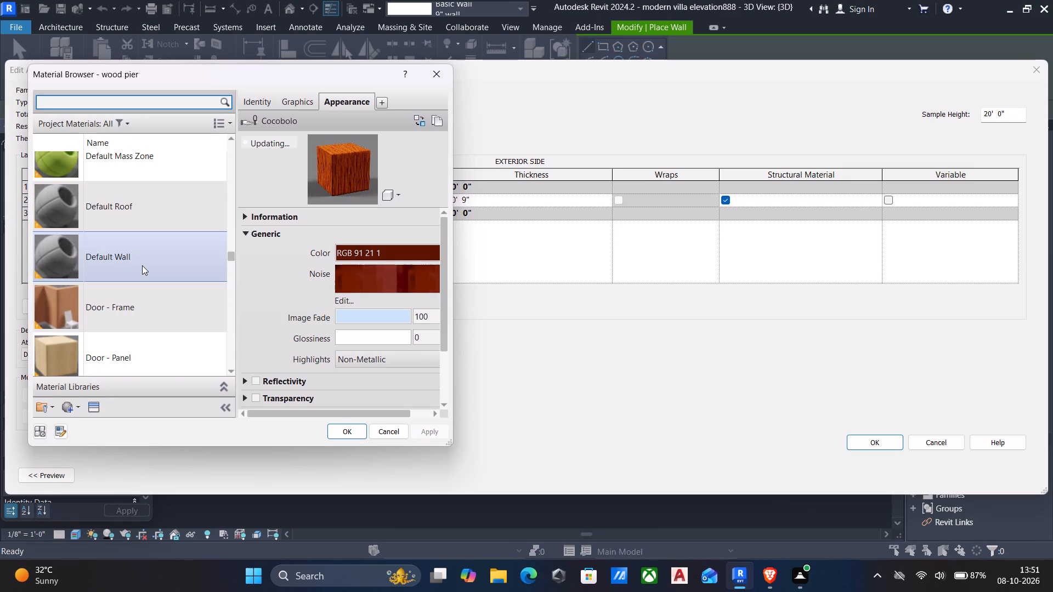
scroll(142, 265, "up", 12)
scroll(64, 227, "down", 14)
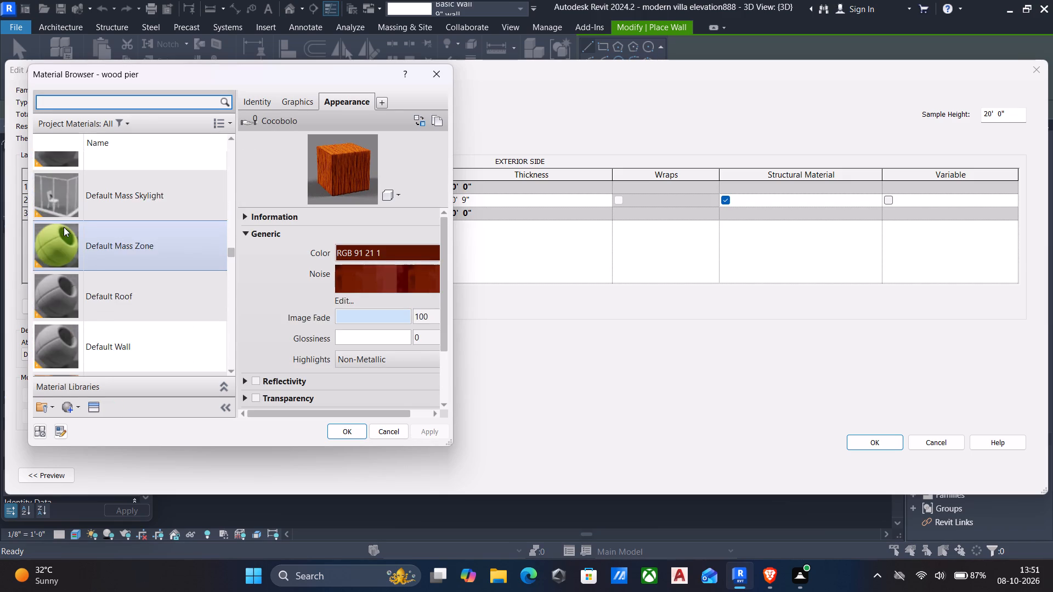
scroll(64, 228, "down", 7)
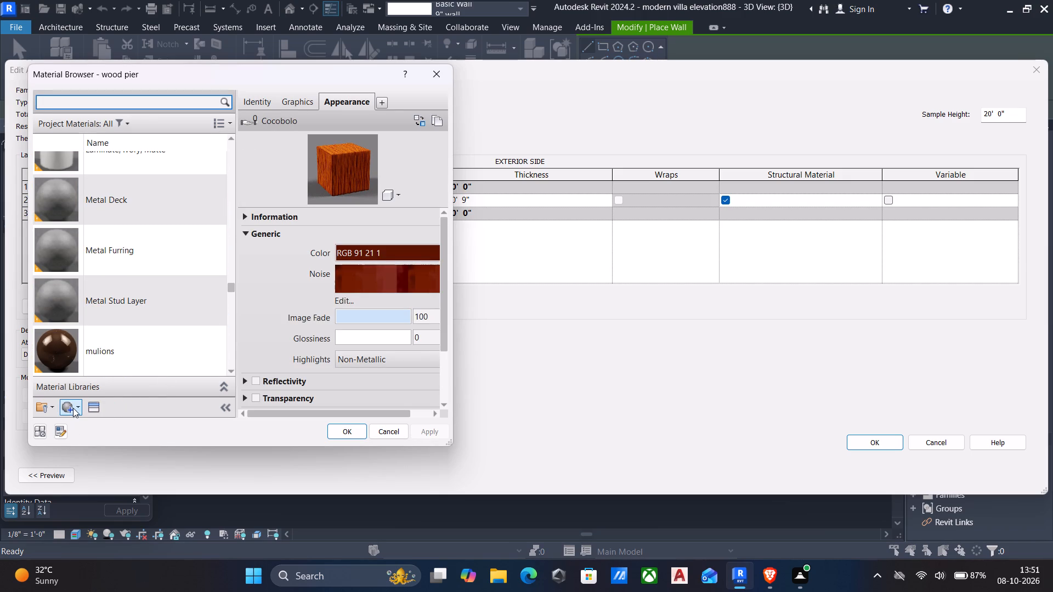
left_click(73, 408)
left_click(102, 431)
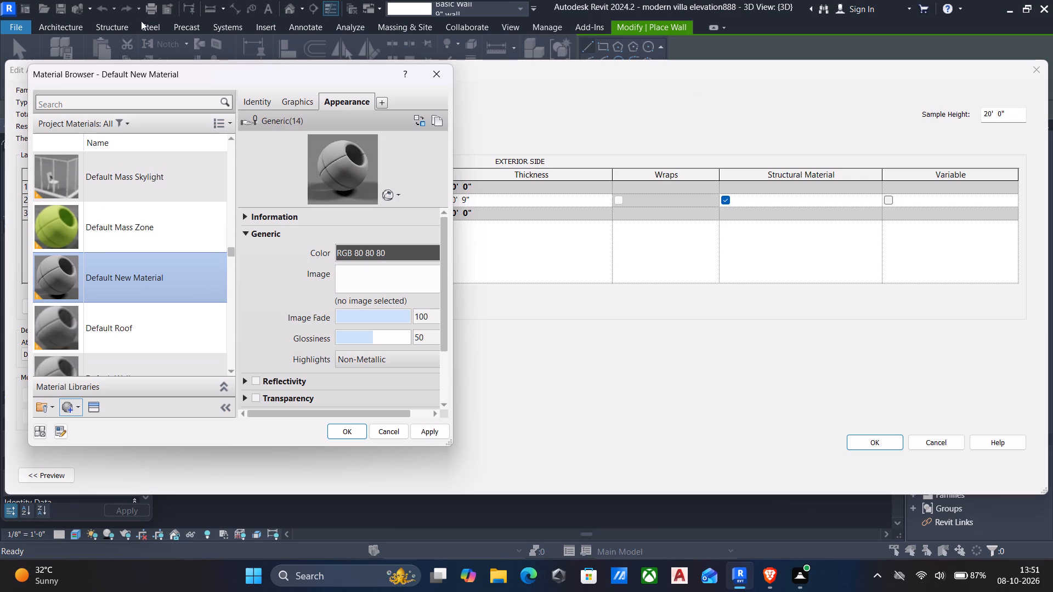
Name the new material "warm irony" and apply the name.
left_click(251, 98)
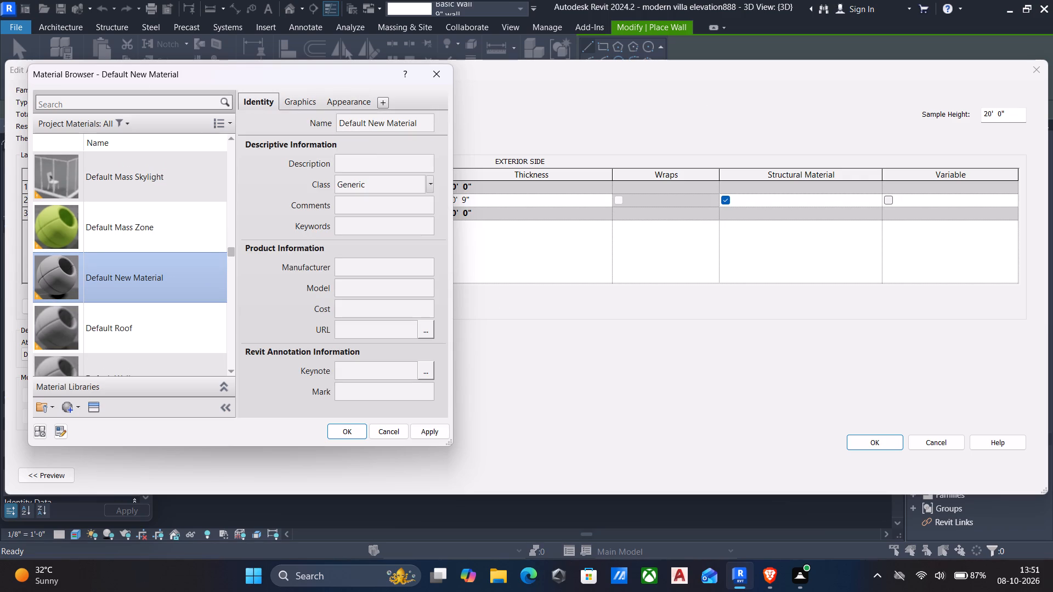
left_click(421, 122)
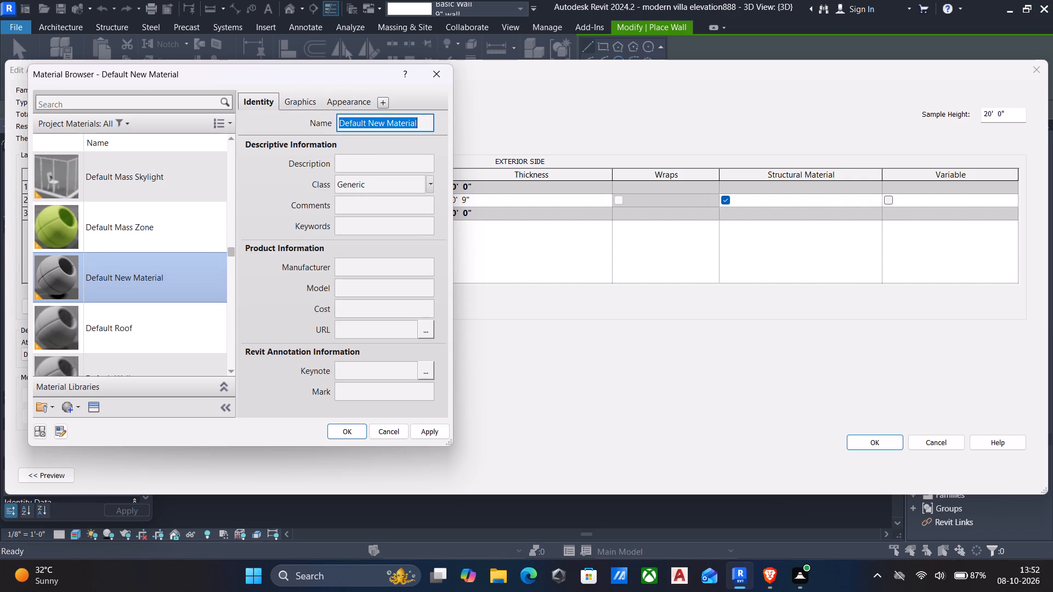
type("warm")
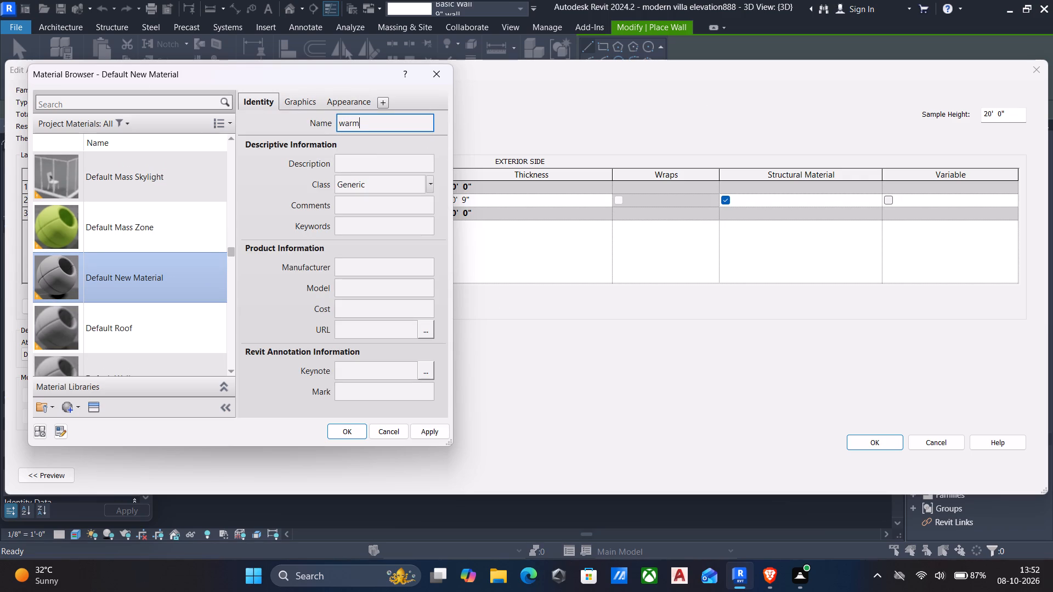
key("space")
type("iron")
key("y")
left_click(431, 430)
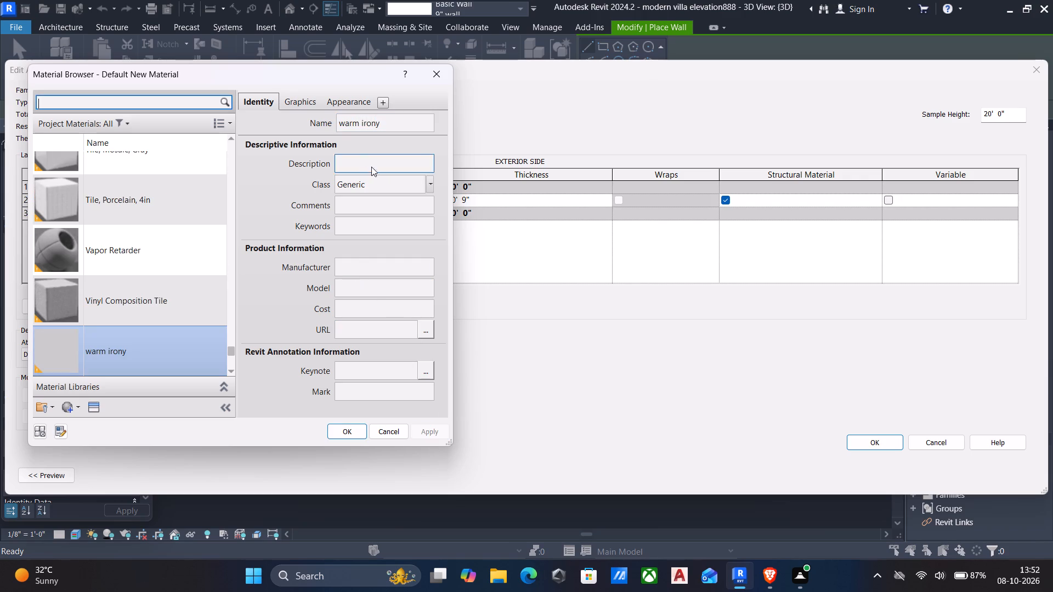
Set the warm irony appearance image to the "warm ivory colour" file from the AUTOCAD PLANS FUJI folder in Downloads.
left_click(347, 101)
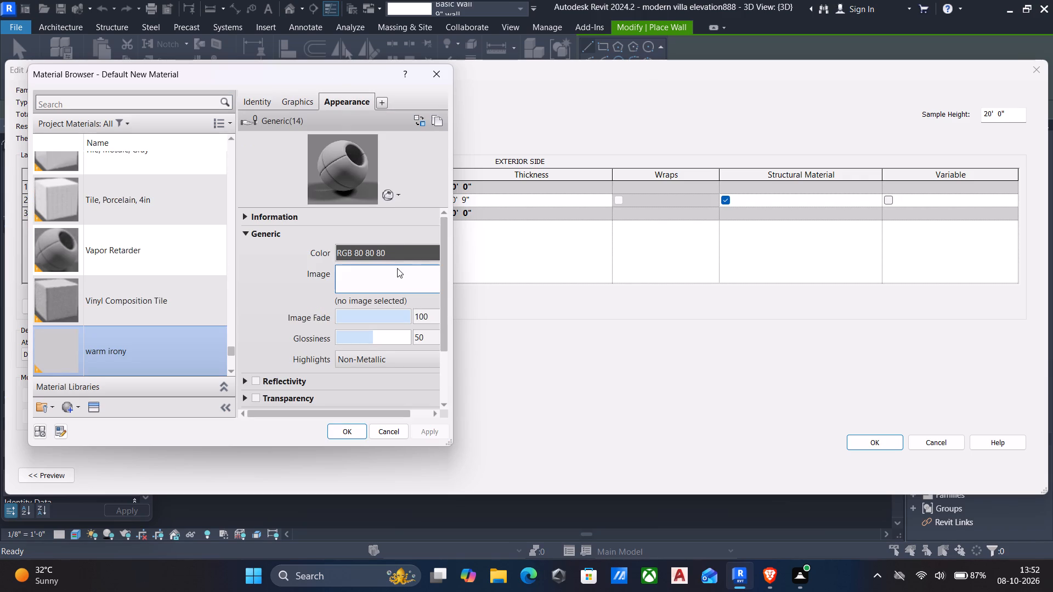
left_click(397, 269)
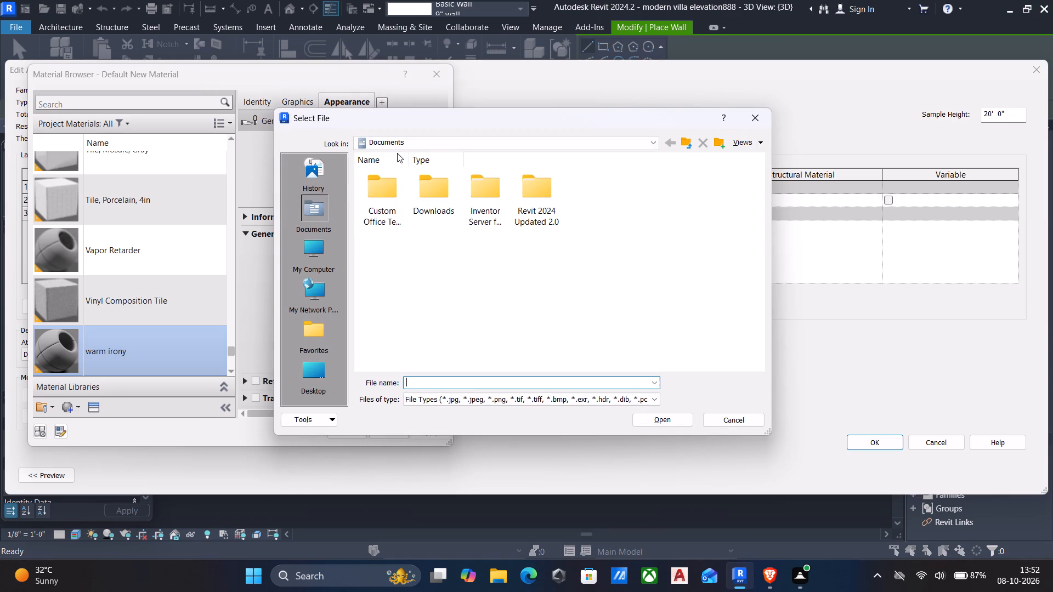
left_click(399, 142)
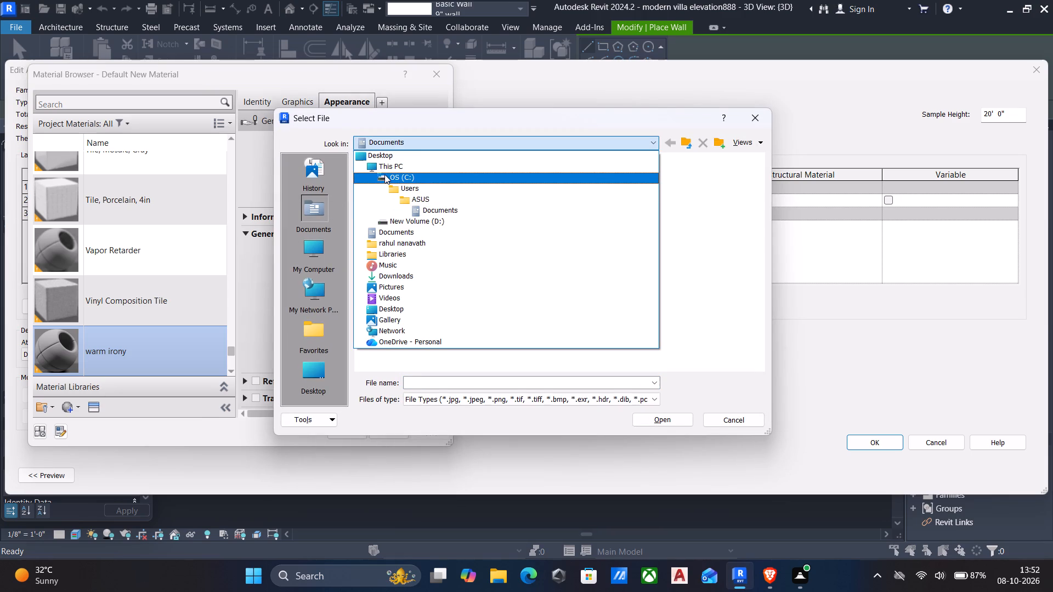
left_click(387, 169)
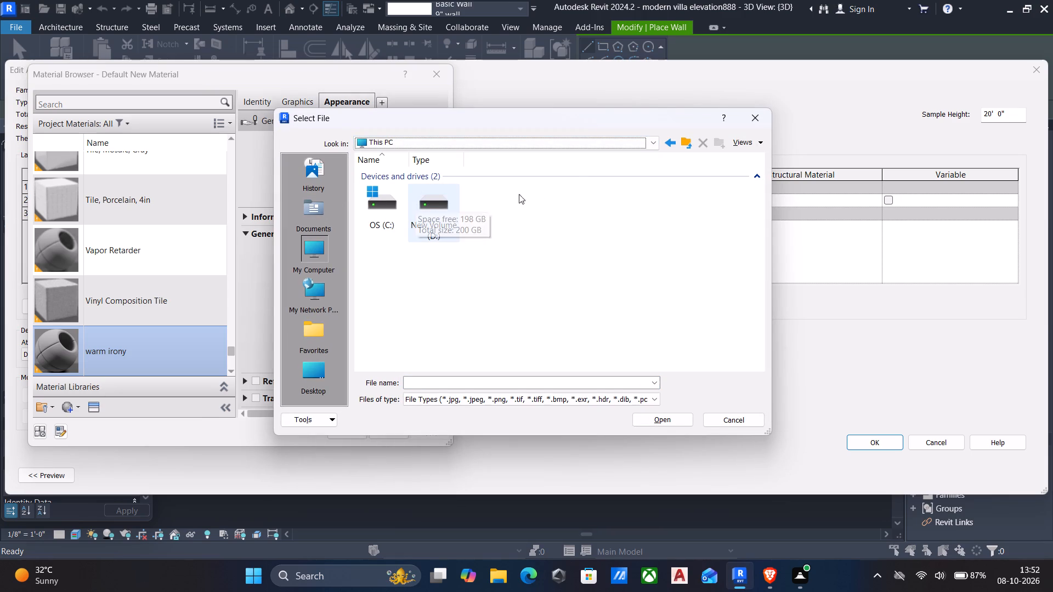
double_click(373, 205)
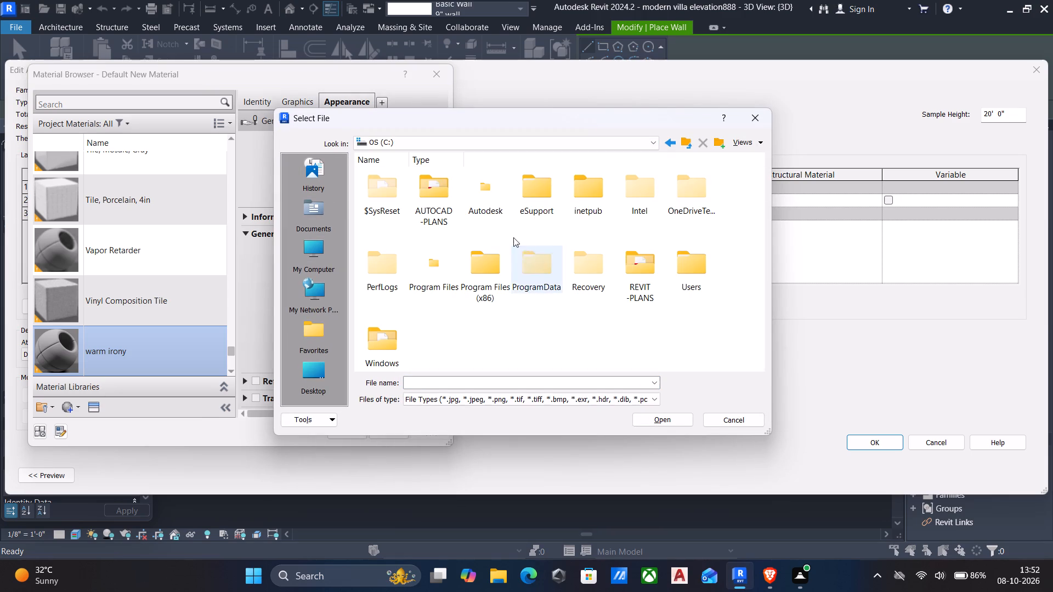
double_click(688, 267)
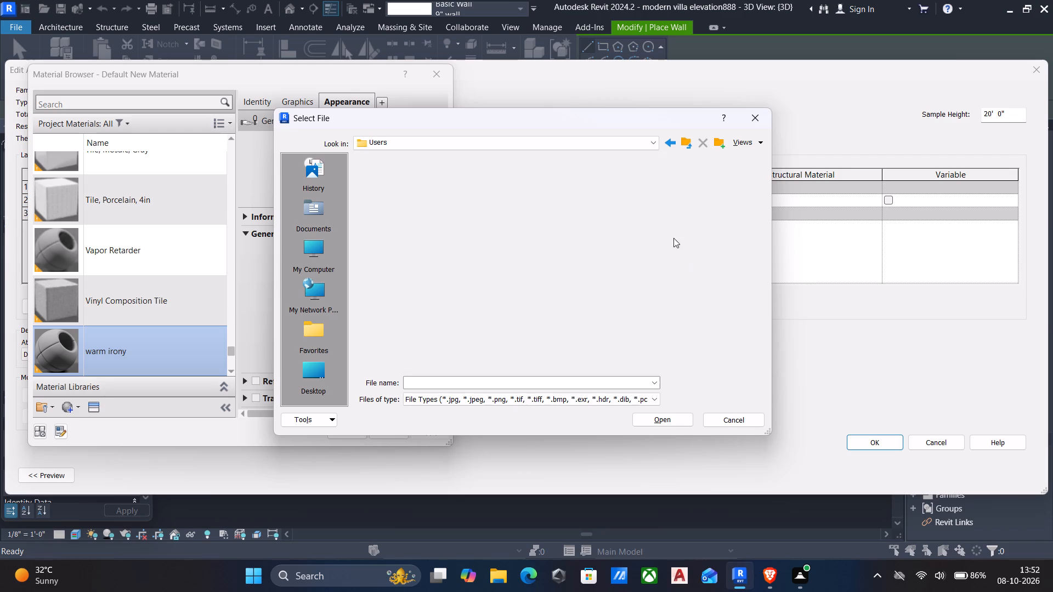
double_click(387, 200)
double_click(592, 193)
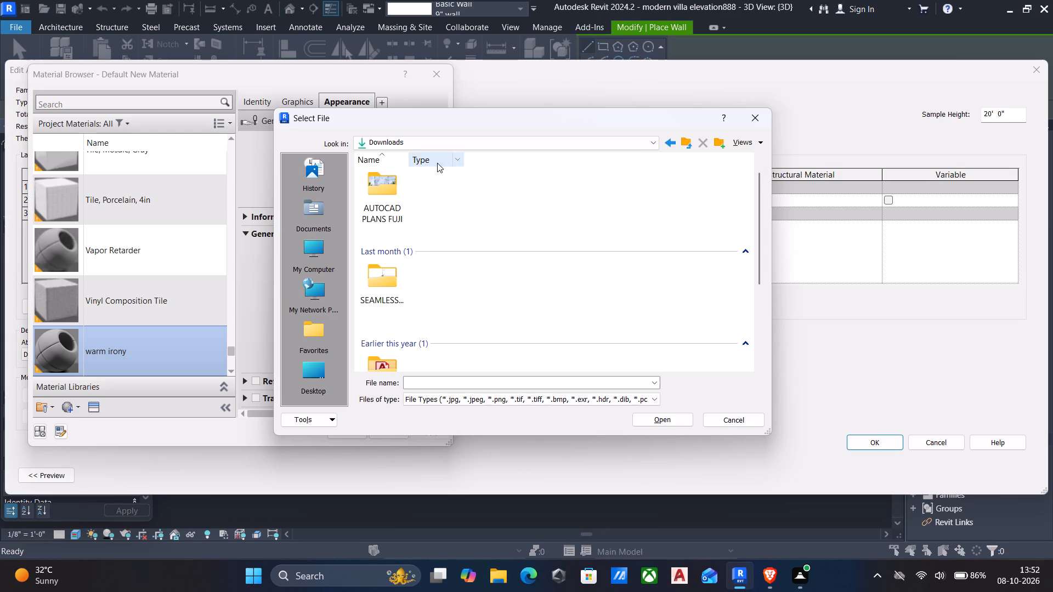
double_click(389, 191)
scroll(524, 260, "down", 4)
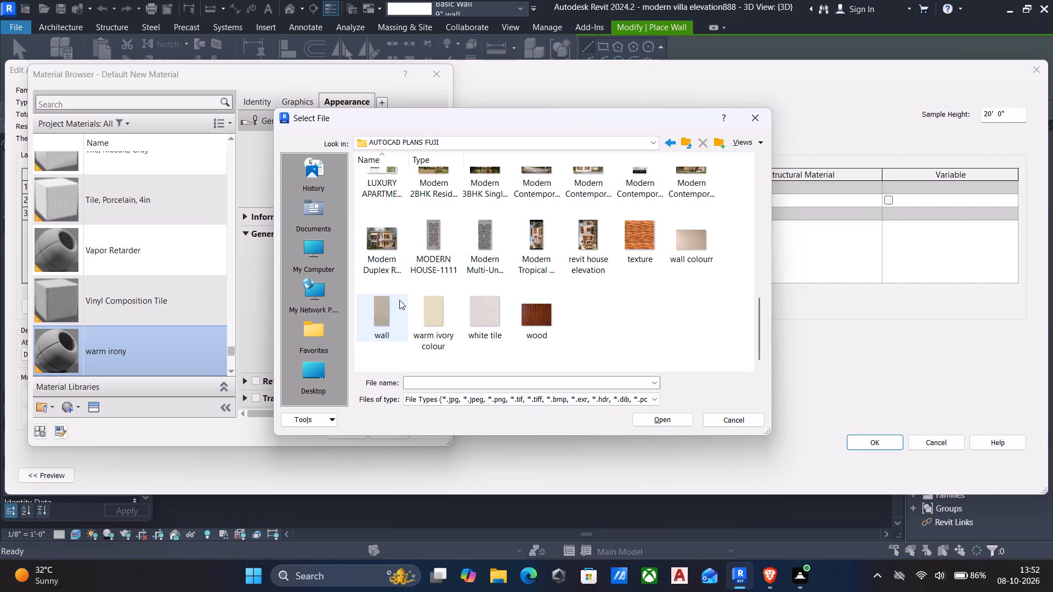
left_click(435, 315)
left_click(653, 420)
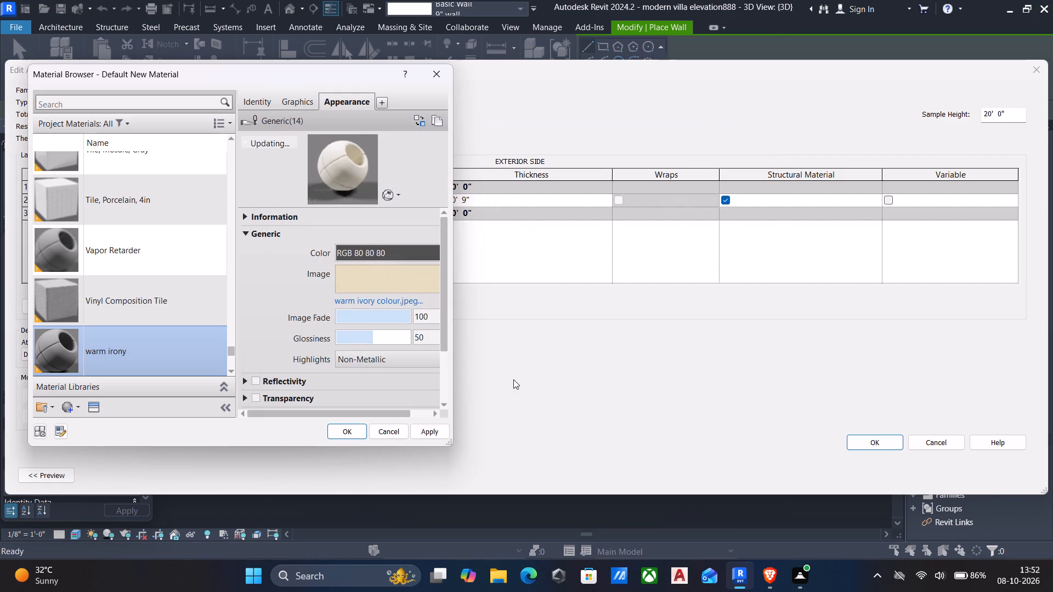
left_click(435, 431)
Assign warm irony to the 9" wall's structure layer, apply the type changes and leave the Wall command.
left_click_drag(340, 432, 348, 432)
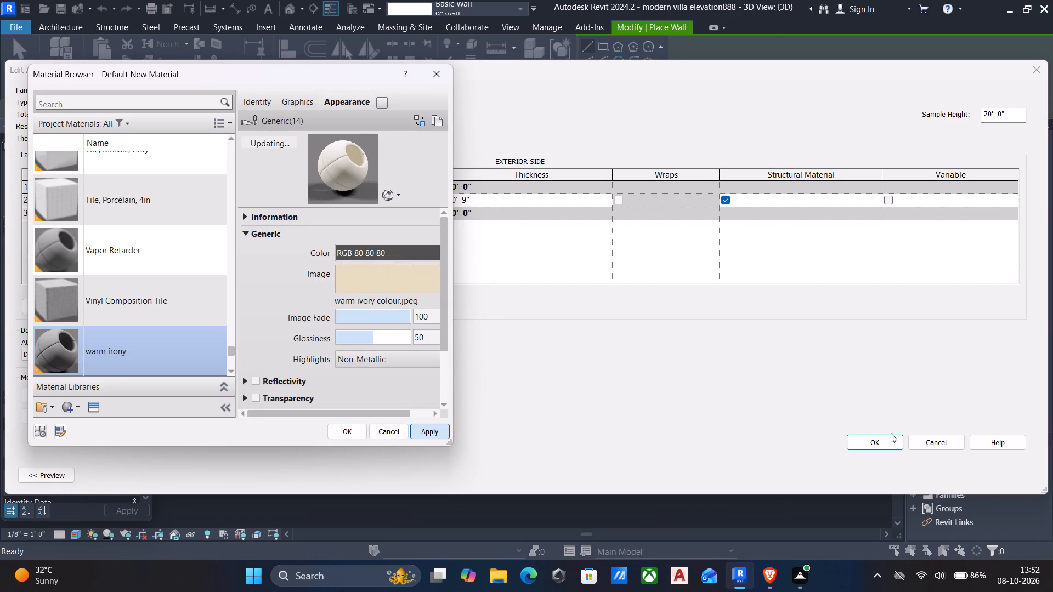
left_click(866, 440)
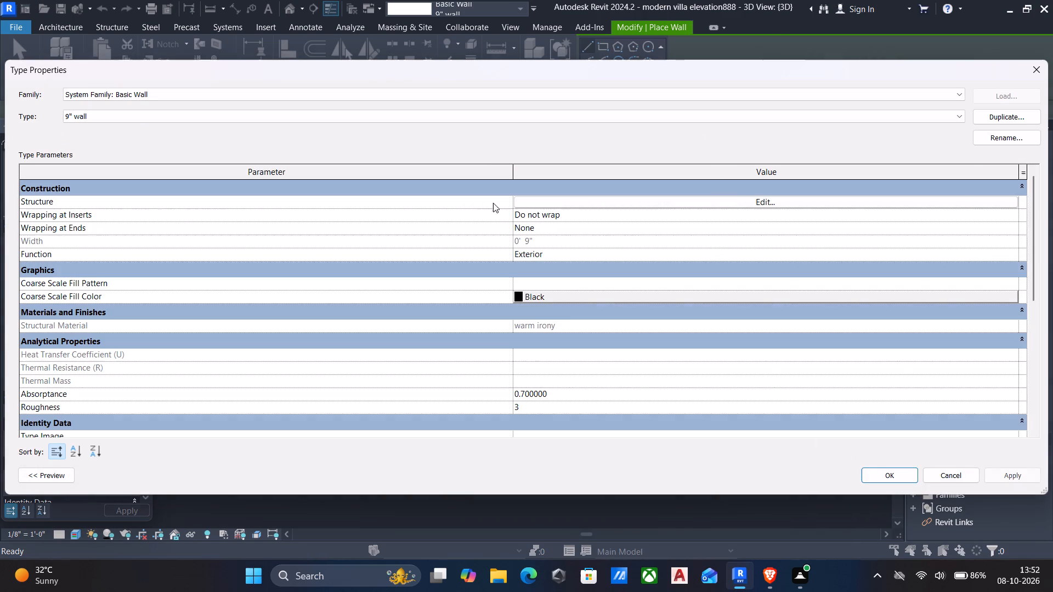
left_click(1024, 475)
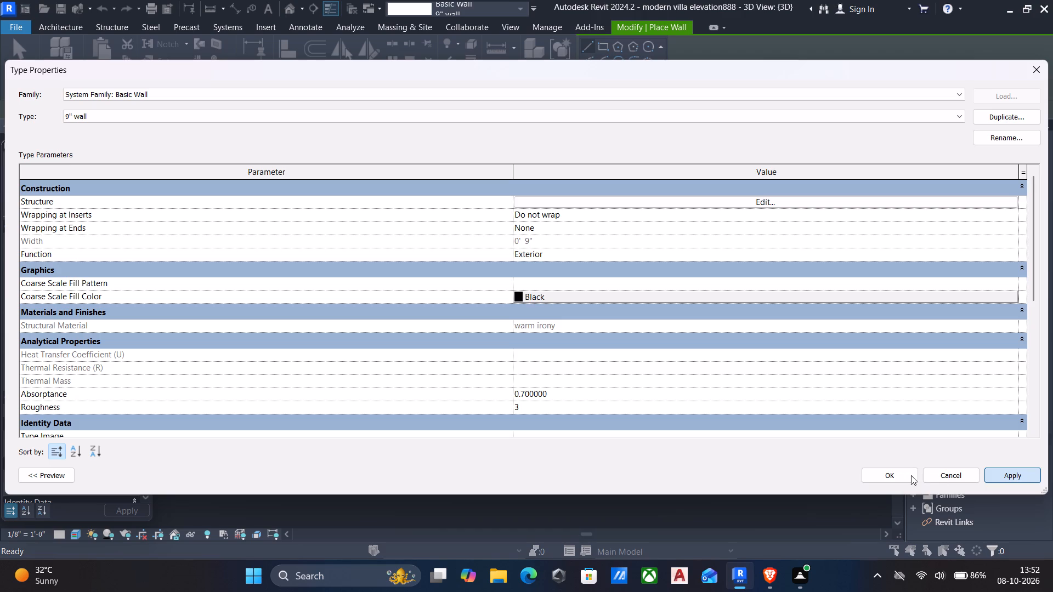
left_click(899, 474)
key("Escape")
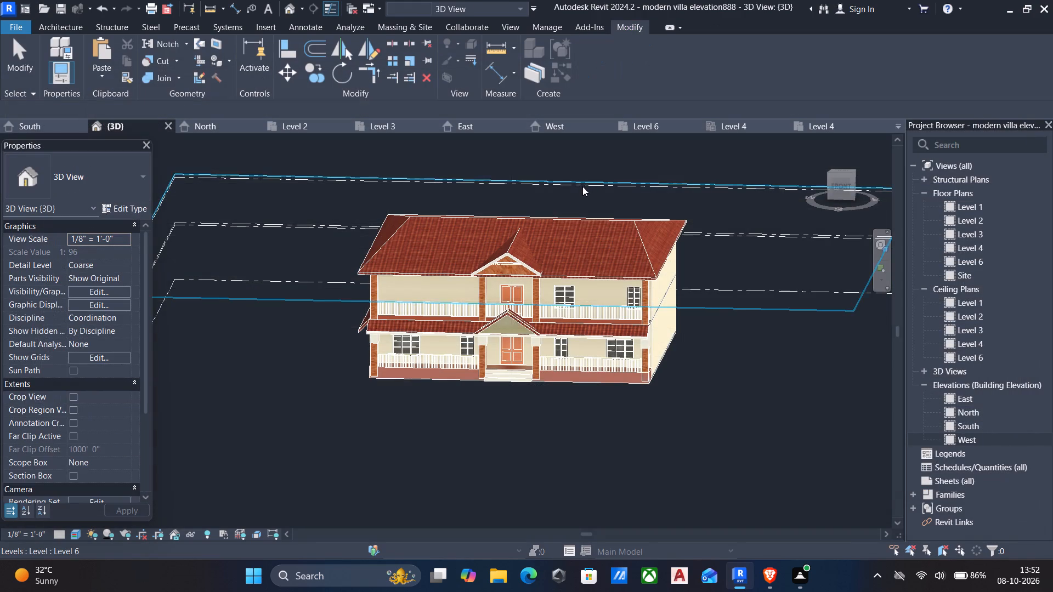
Open the in-place generic model of the piers and lower gable for editing.
scroll(548, 271, "up", 6)
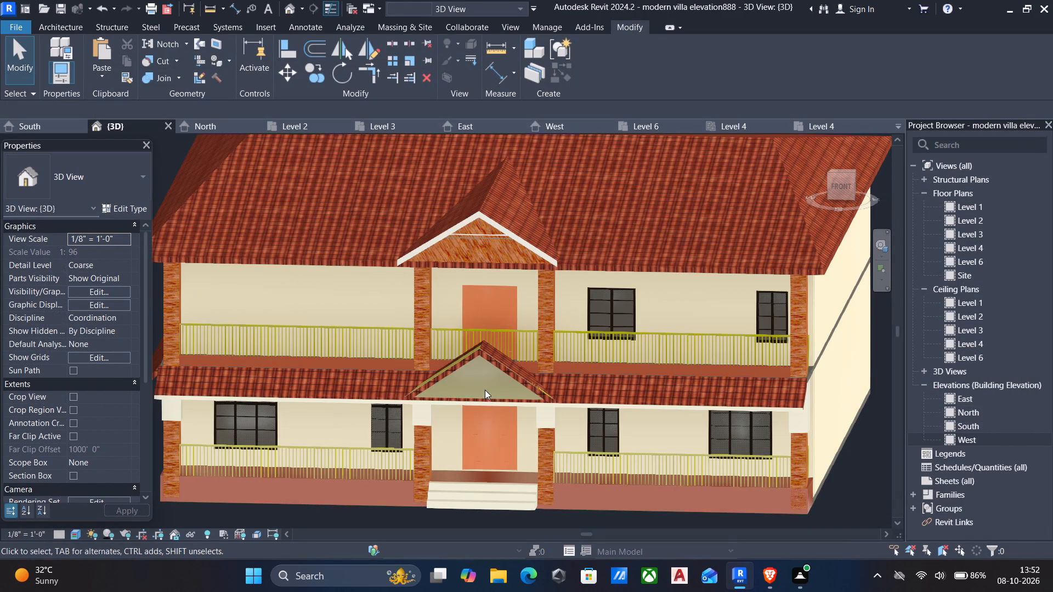
left_click(489, 396)
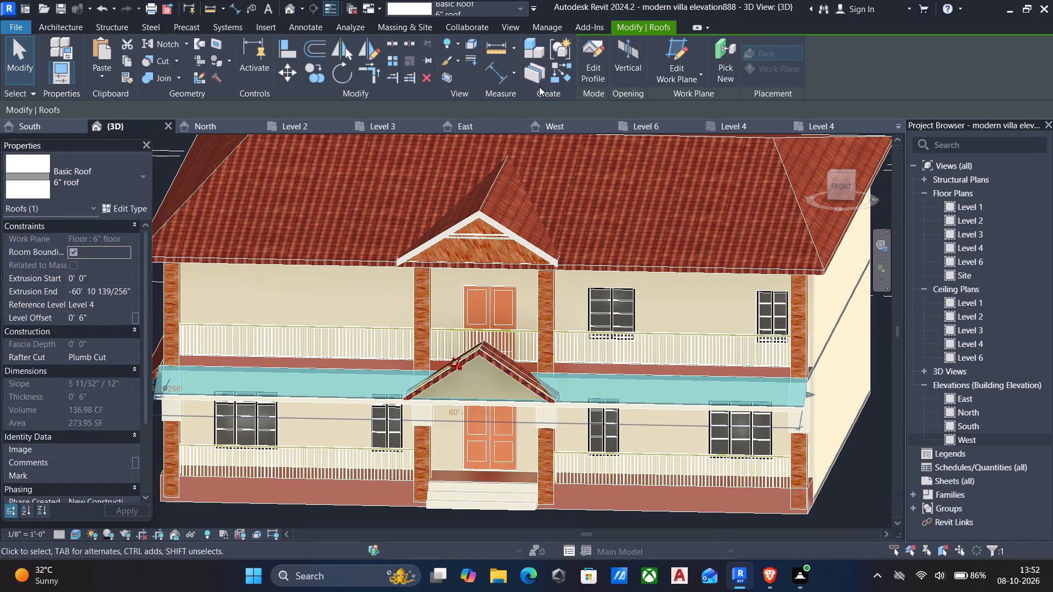
key("Escape")
scroll(478, 377, "up", 6)
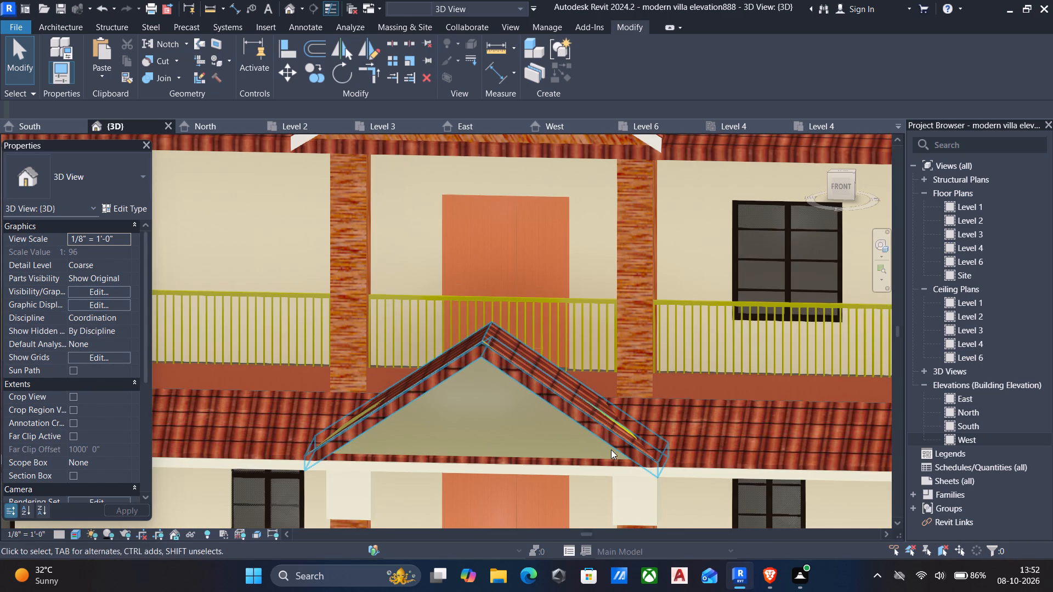
left_click(359, 225)
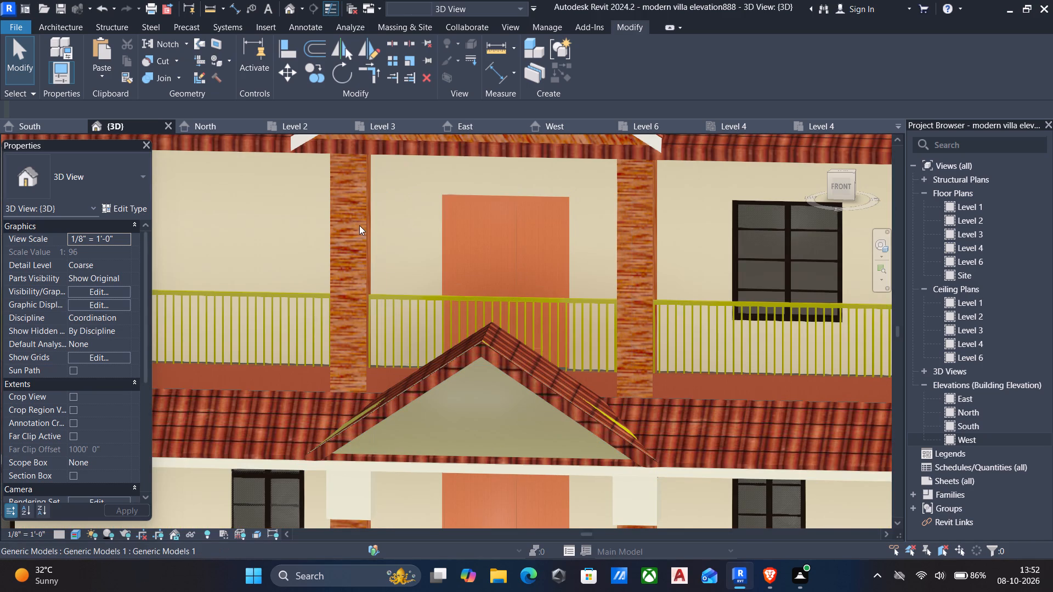
left_click(362, 238)
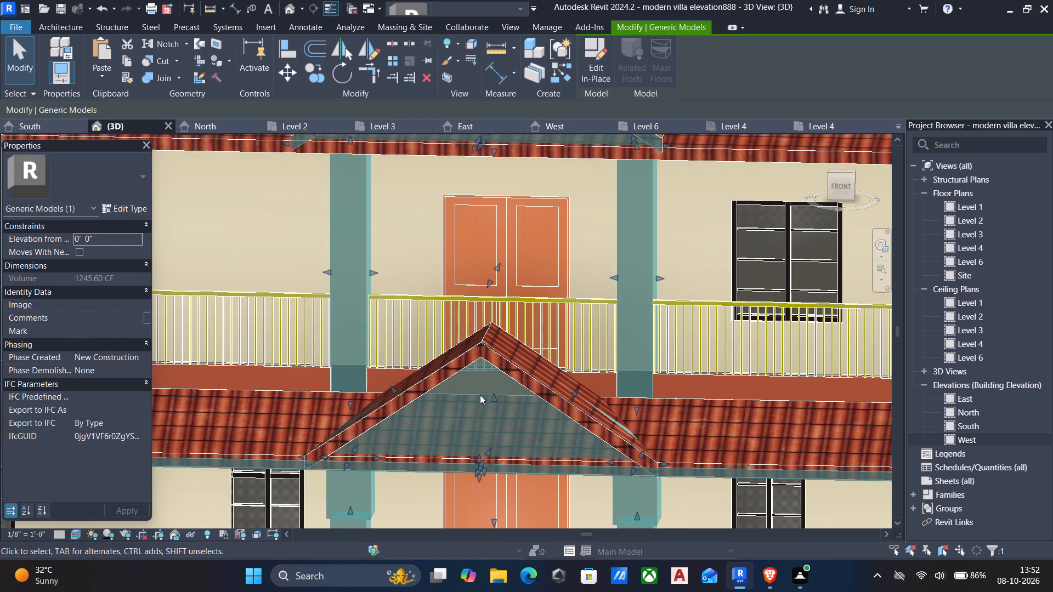
left_click(584, 62)
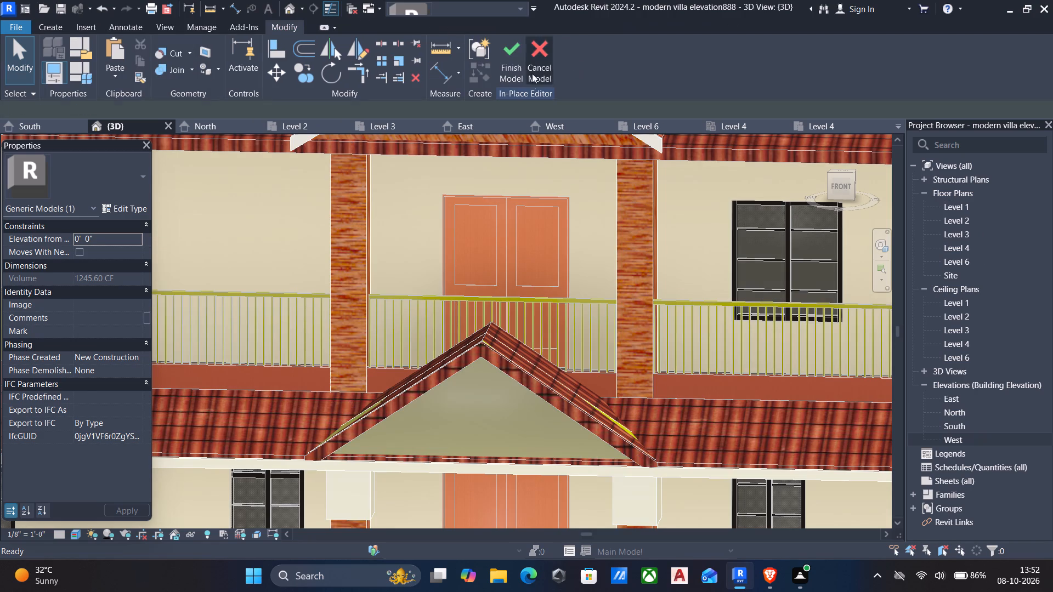
Try to select the lower gable's triangular infill inside the in-place model, and finish the model edit.
left_click(488, 366)
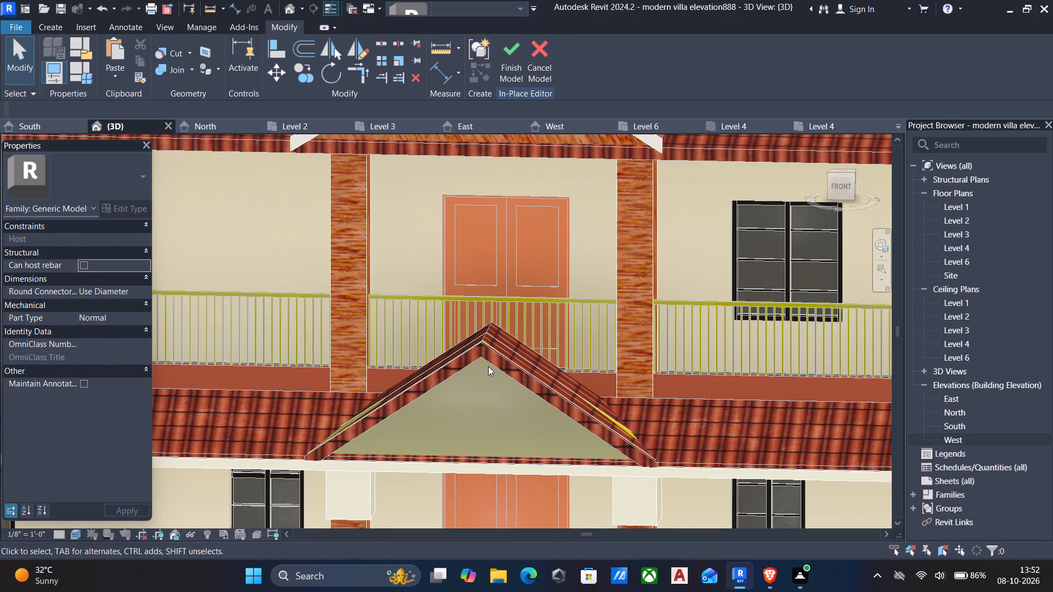
scroll(584, 431, "down", 5)
middle_click_drag(575, 431, 605, 426, "shift")
scroll(605, 425, "up", 1, "shift")
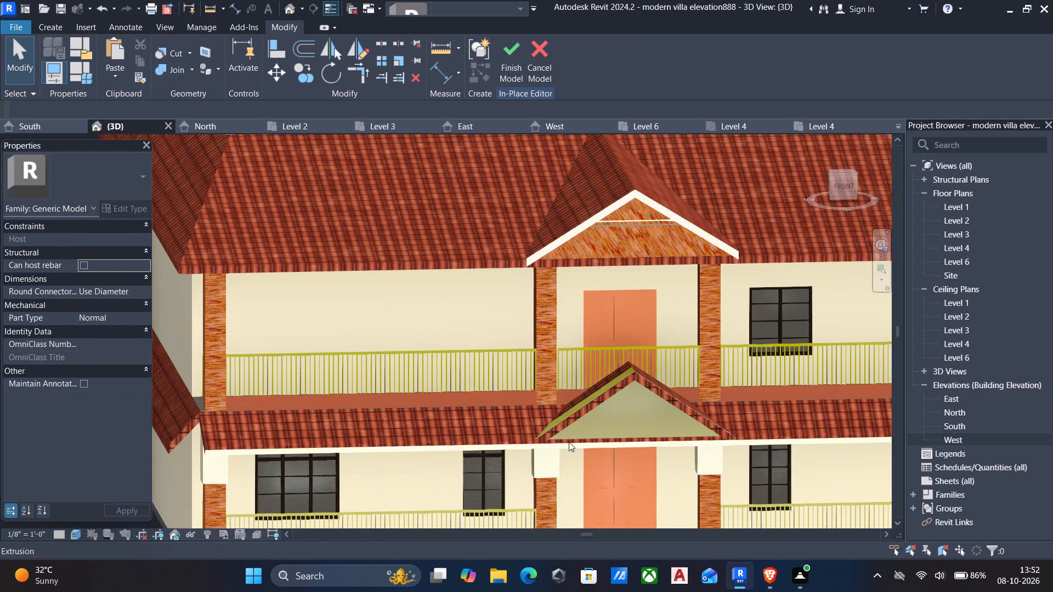
scroll(580, 439, "up", 6)
scroll(629, 378, "up", 6)
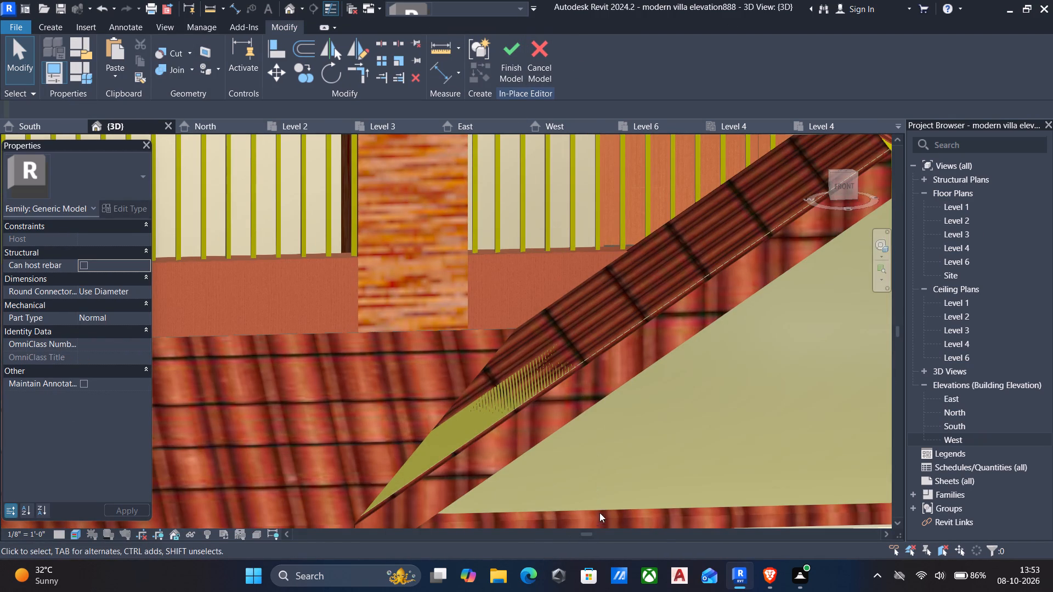
left_click(596, 510)
double_click(591, 489)
triple_click(595, 485)
scroll(600, 481, "down", 5)
middle_click_drag(598, 481, 470, 439)
key("Escape")
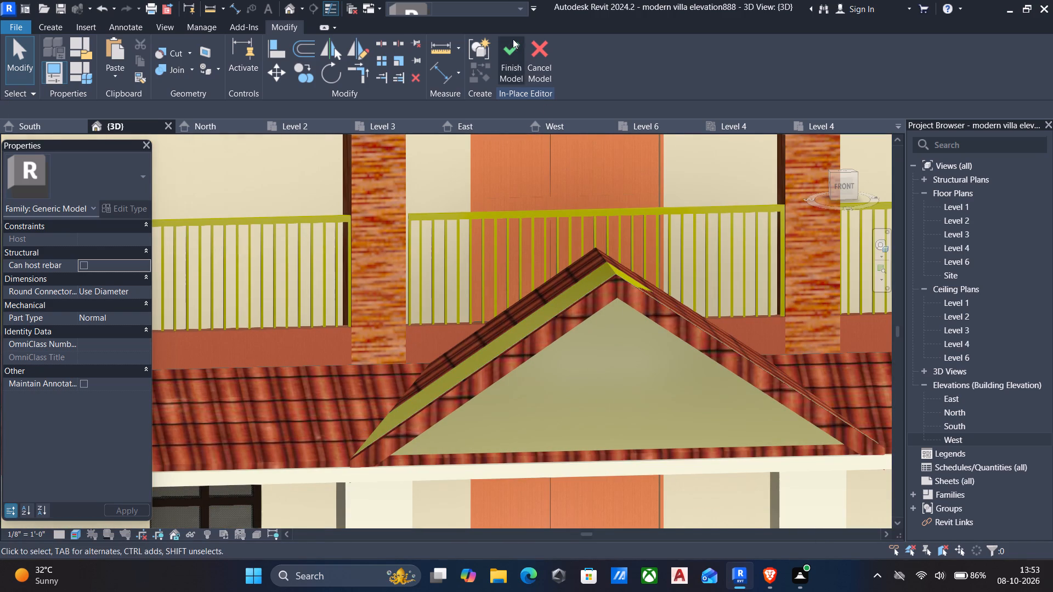
left_click(513, 48)
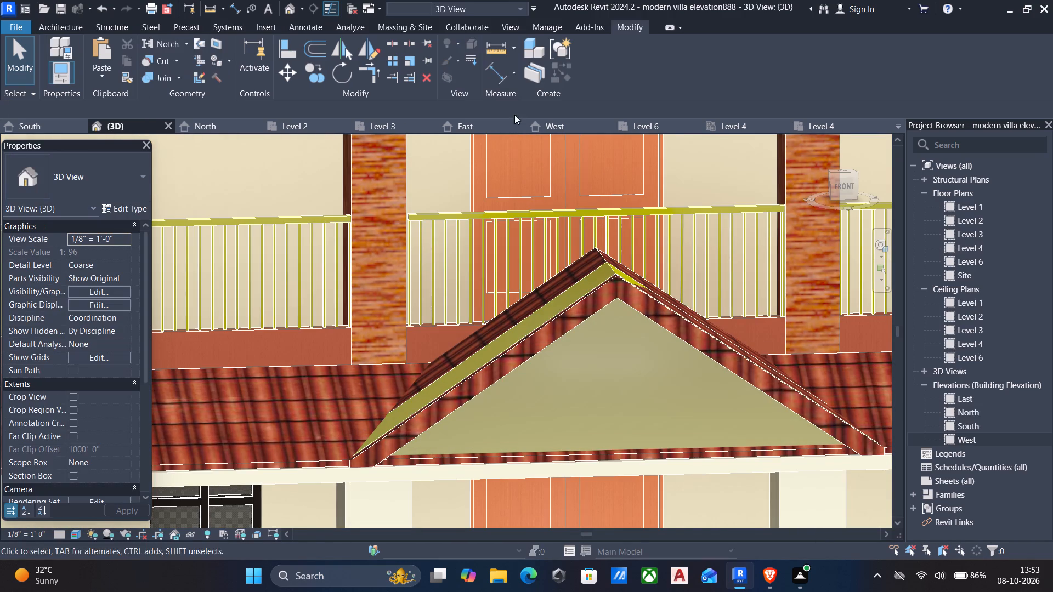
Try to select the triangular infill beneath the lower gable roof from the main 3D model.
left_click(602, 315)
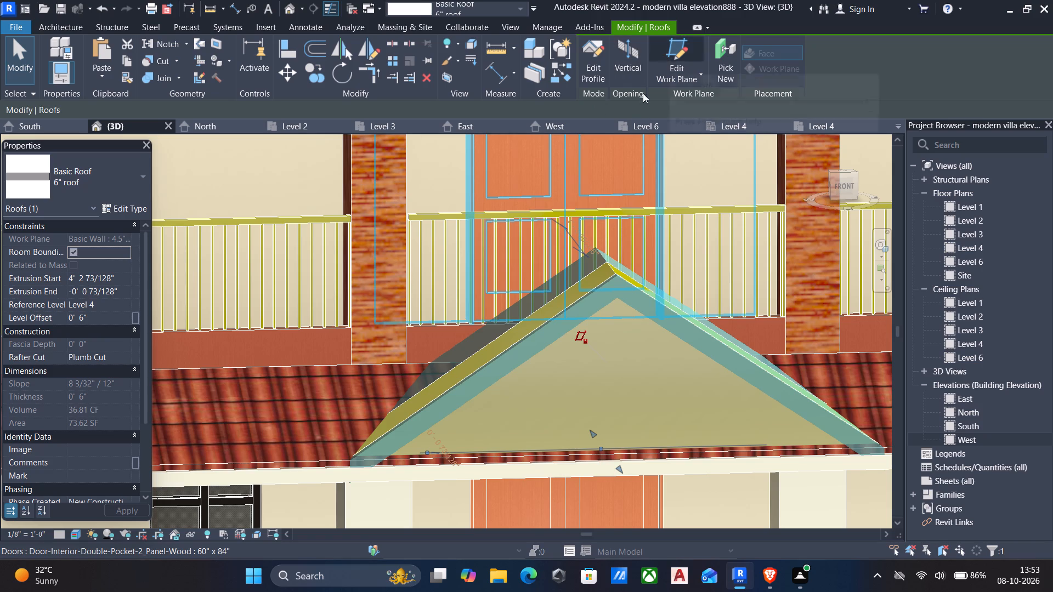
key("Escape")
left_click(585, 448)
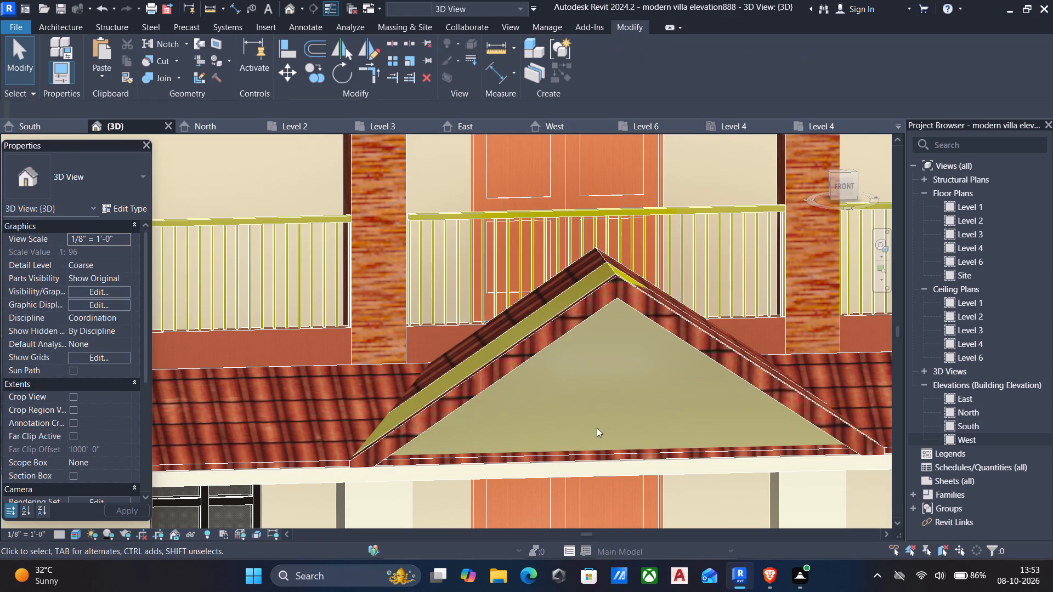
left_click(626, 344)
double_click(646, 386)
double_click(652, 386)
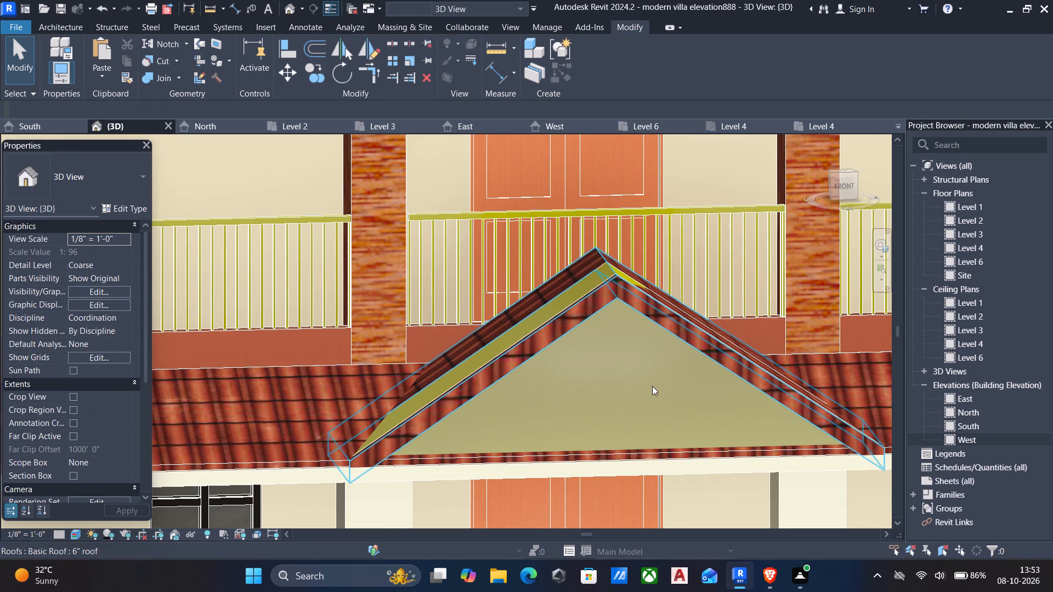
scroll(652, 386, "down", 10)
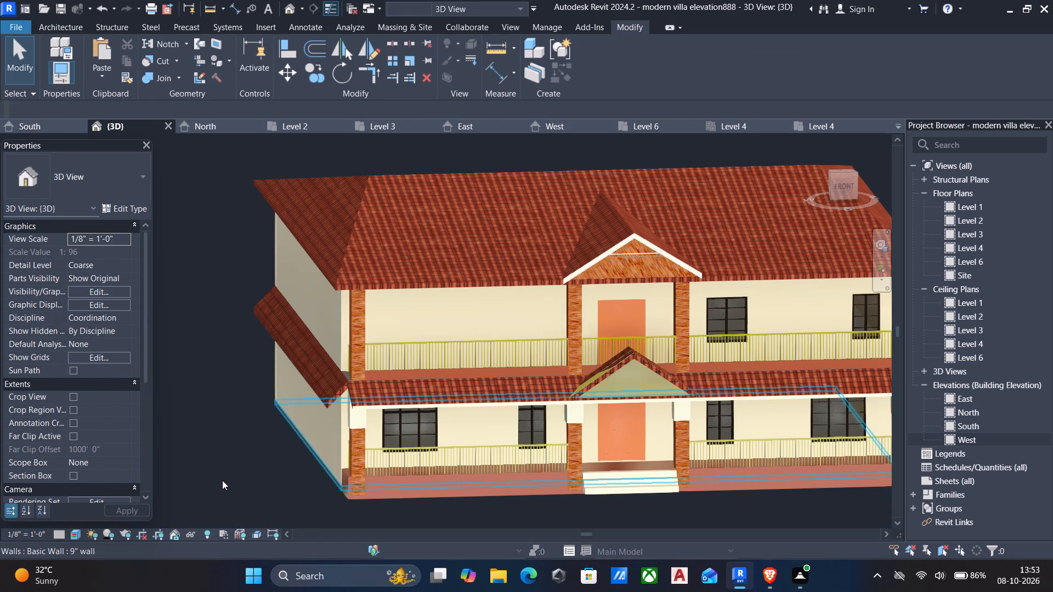
Examine the lower gable's geometry in the Wireframe visual style, and return the 3D view to Realistic.
left_click_drag(65, 530, 67, 529)
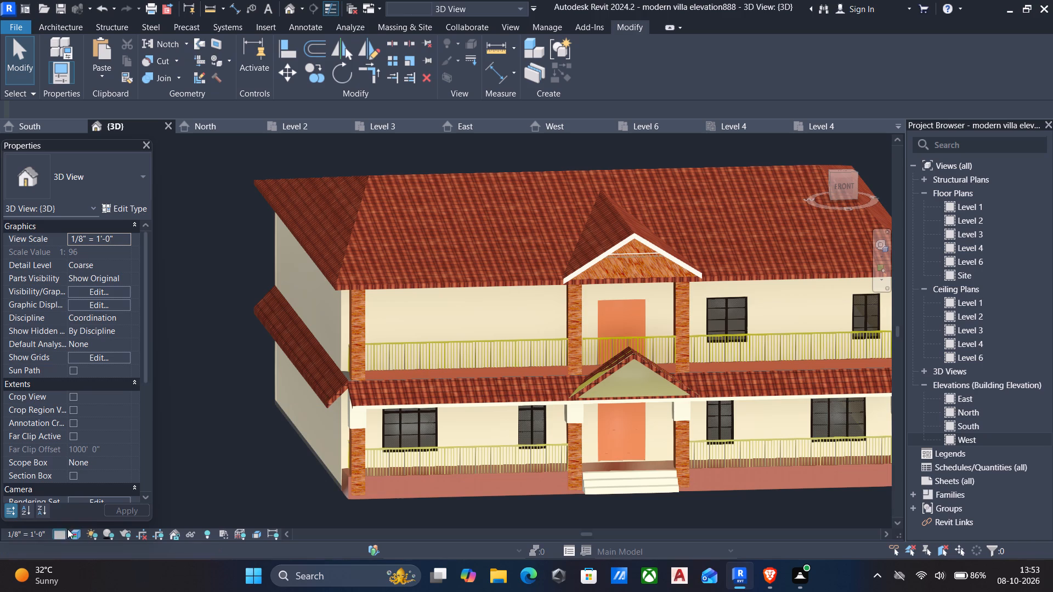
left_click_drag(67, 529, 72, 528)
left_click(72, 528)
left_click(95, 453)
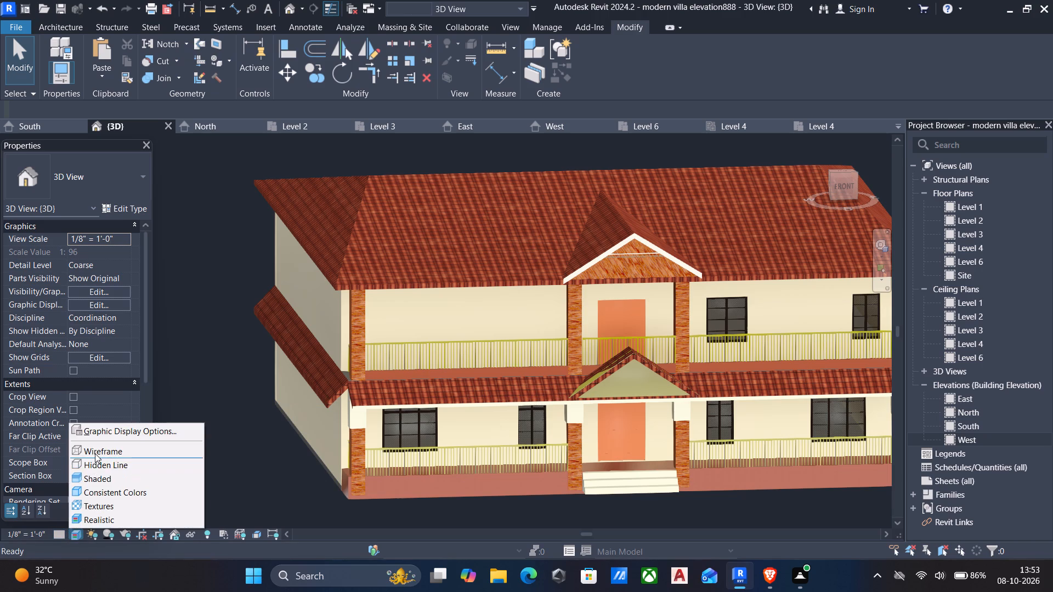
scroll(647, 367, "up", 5)
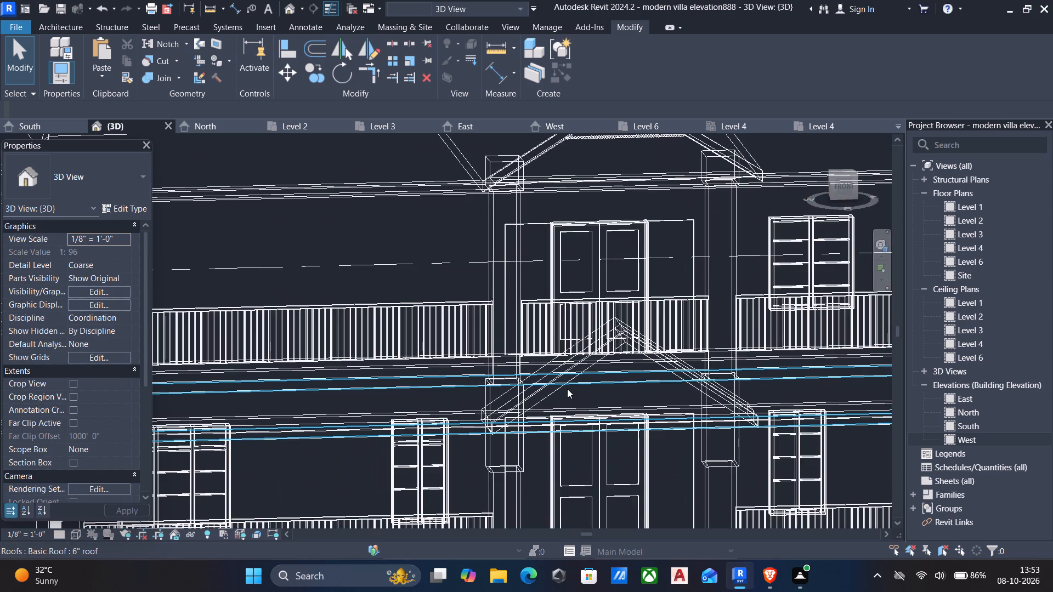
scroll(567, 384, "up", 5)
scroll(564, 380, "down", 5)
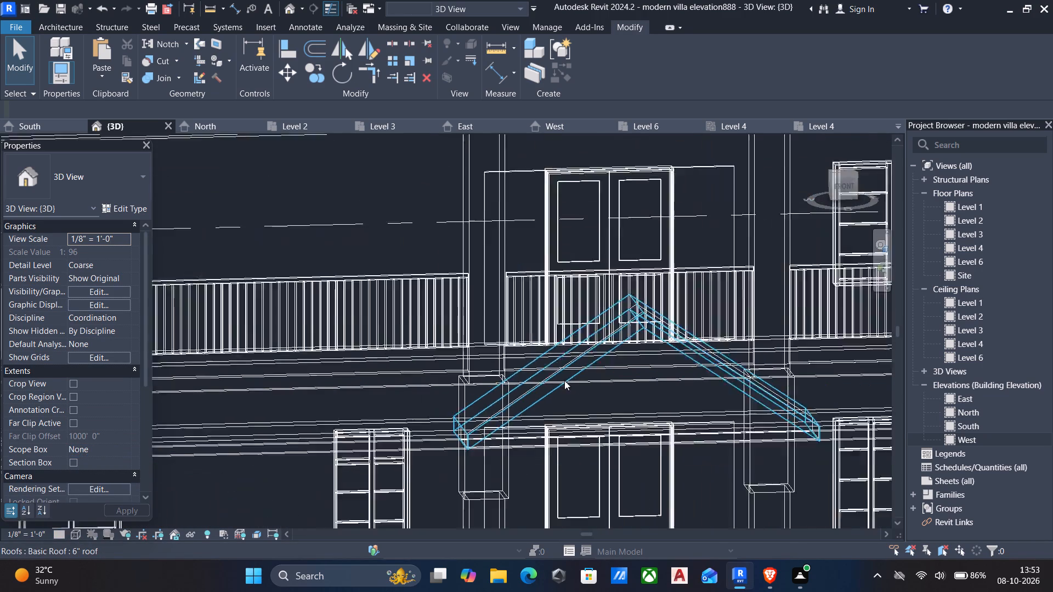
scroll(564, 380, "down", 8)
middle_click_drag(551, 390, 518, 360)
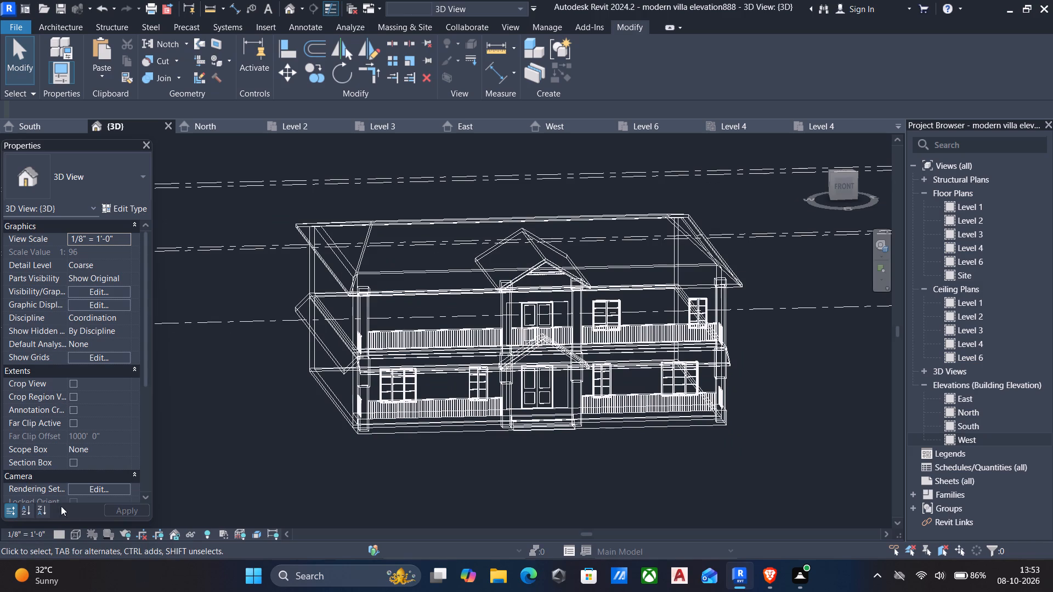
left_click(74, 532)
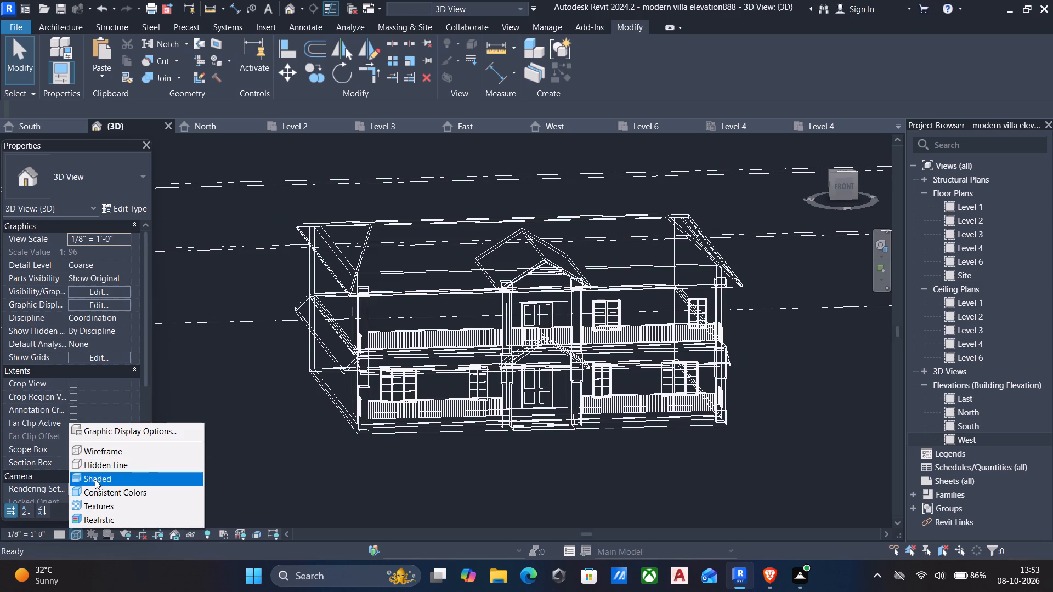
left_click(102, 516)
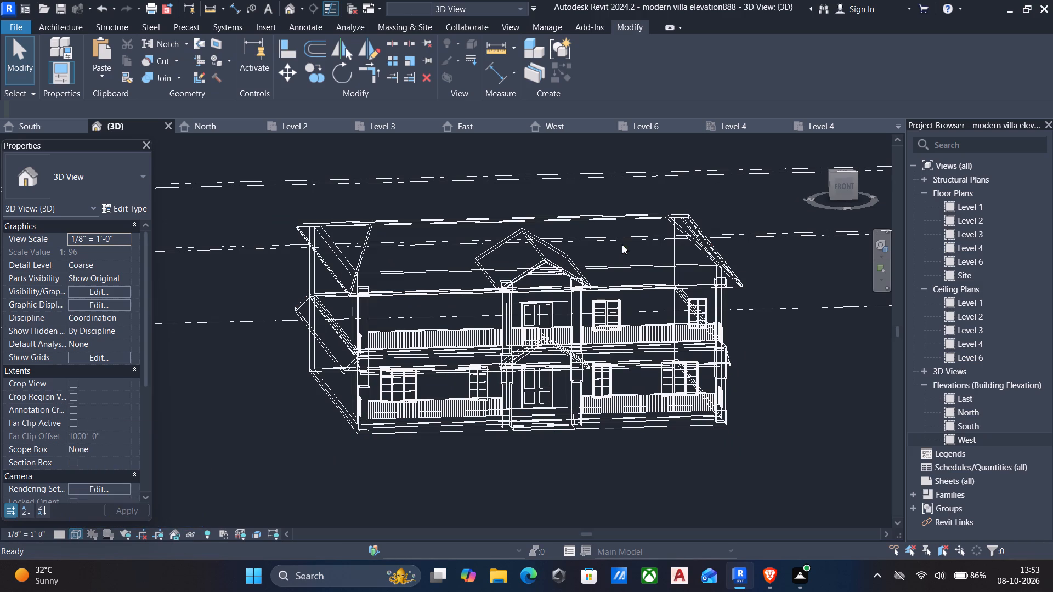
Save the project with the 3D view showing the whole villa from a near-level front angle.
scroll(593, 237, "up", 4)
scroll(569, 265, "down", 4)
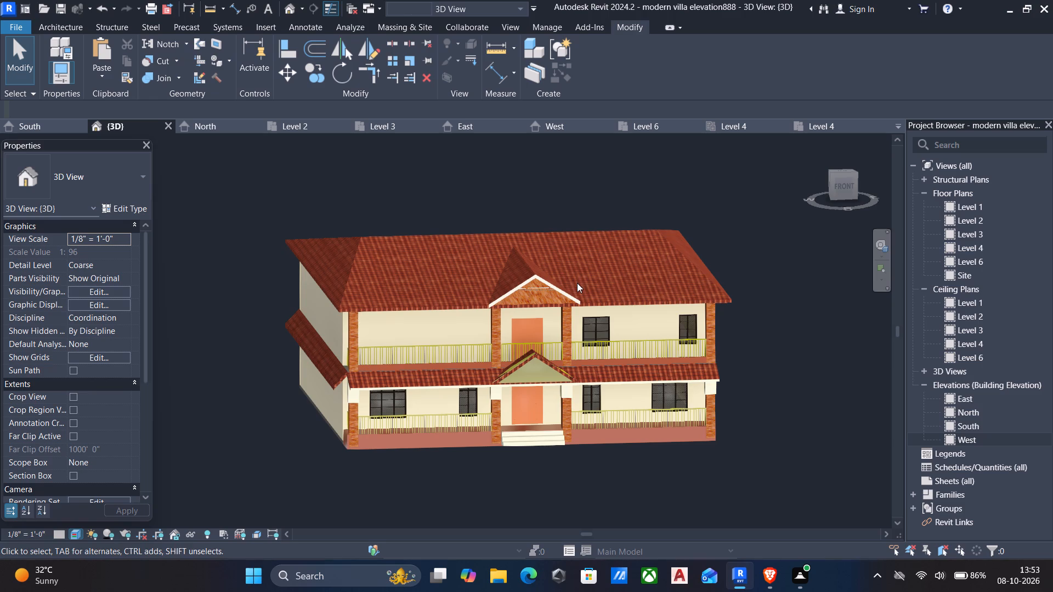
middle_click_drag(577, 284, 572, 248)
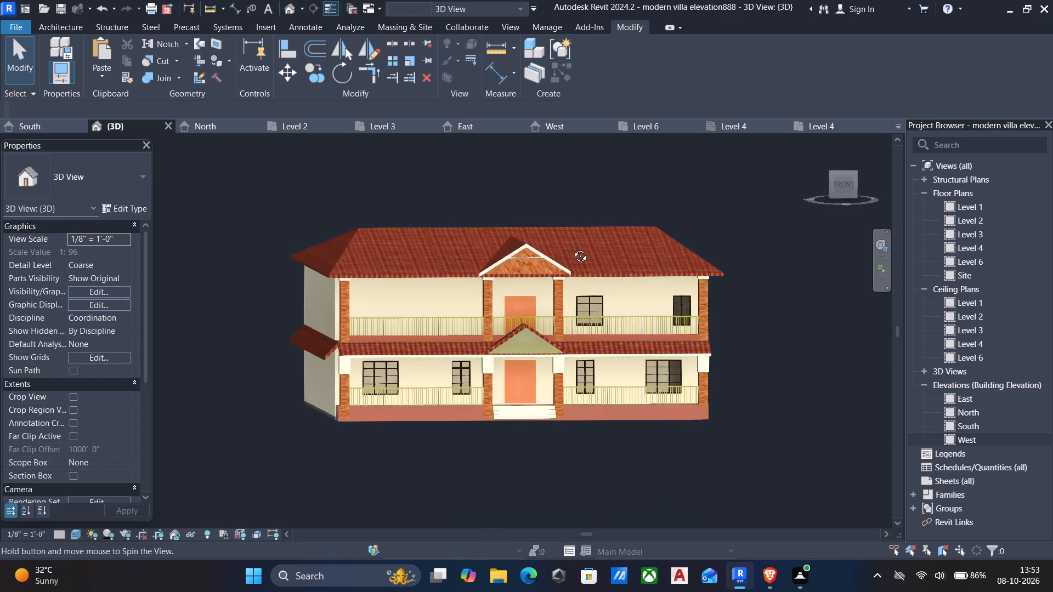
middle_click_drag(572, 248, 581, 247)
middle_click_drag(581, 247, 569, 249)
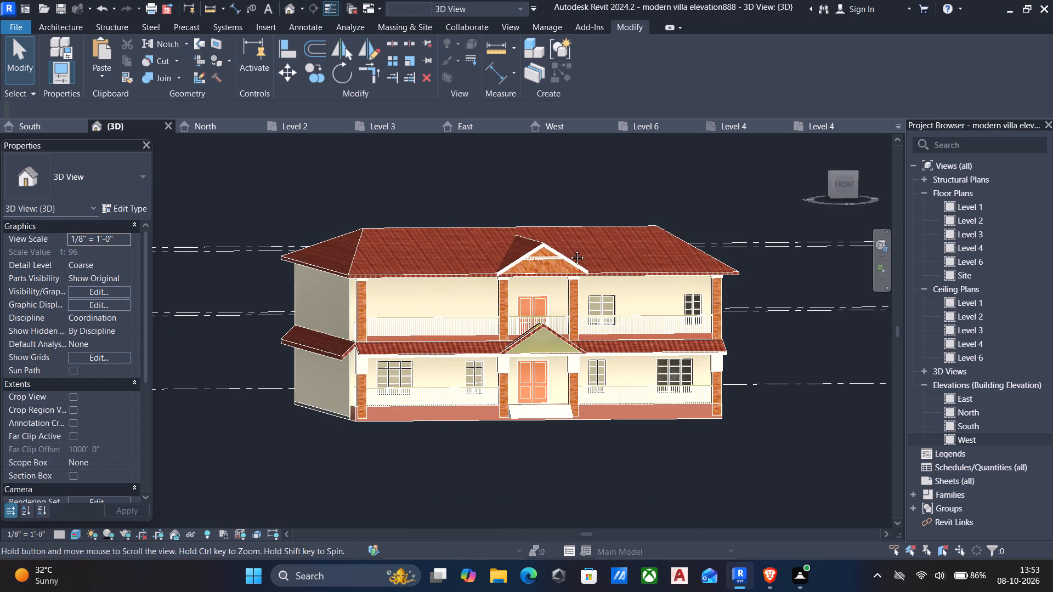
middle_click_drag(569, 249, 562, 254)
key("ctrl+s")
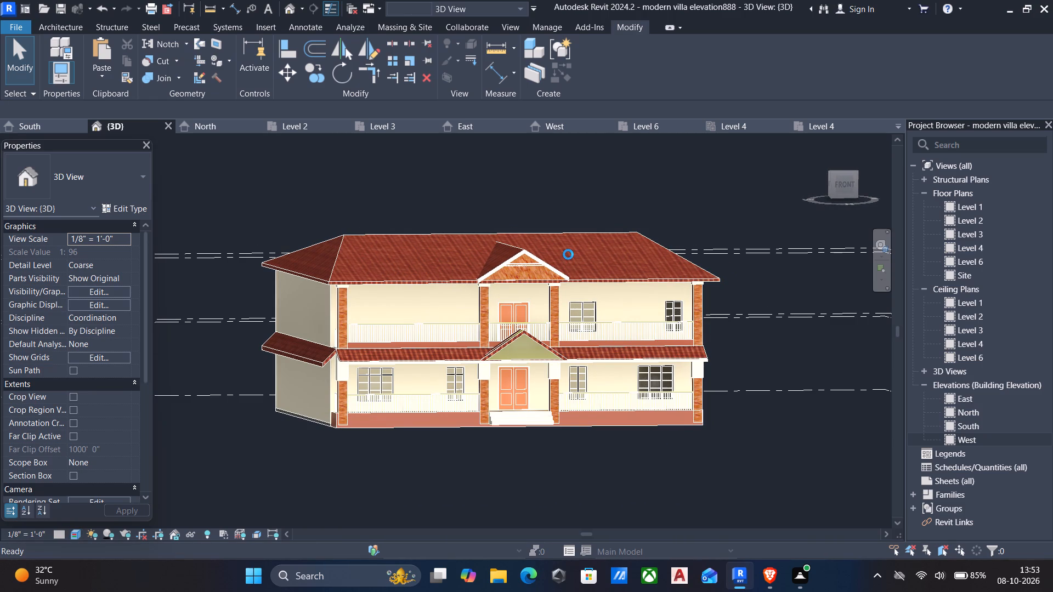
Set the print range to the visible portion of the current window and preview the print.
key("ctrl+p")
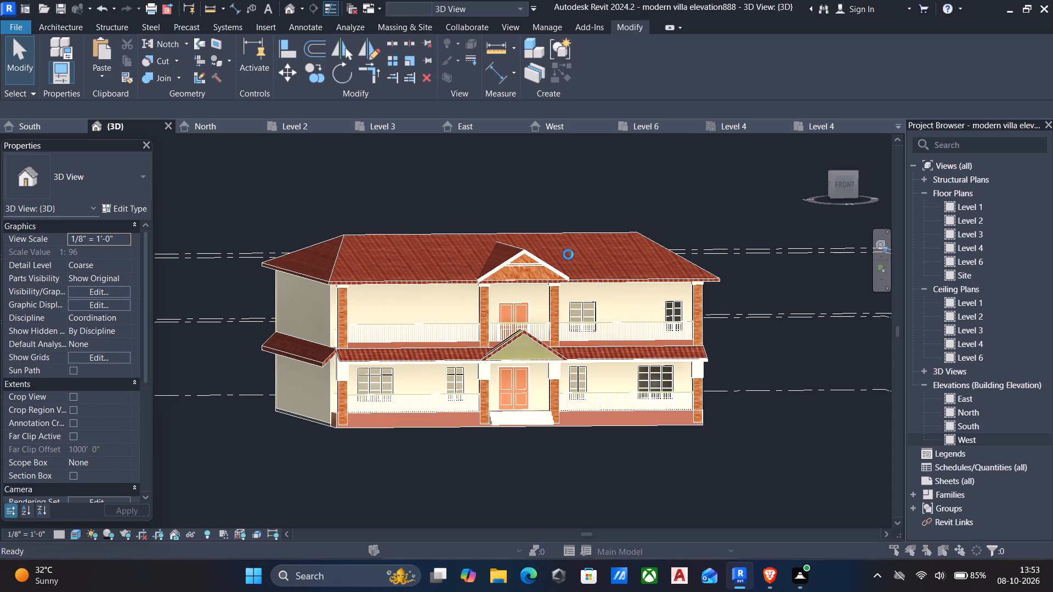
left_click(411, 347)
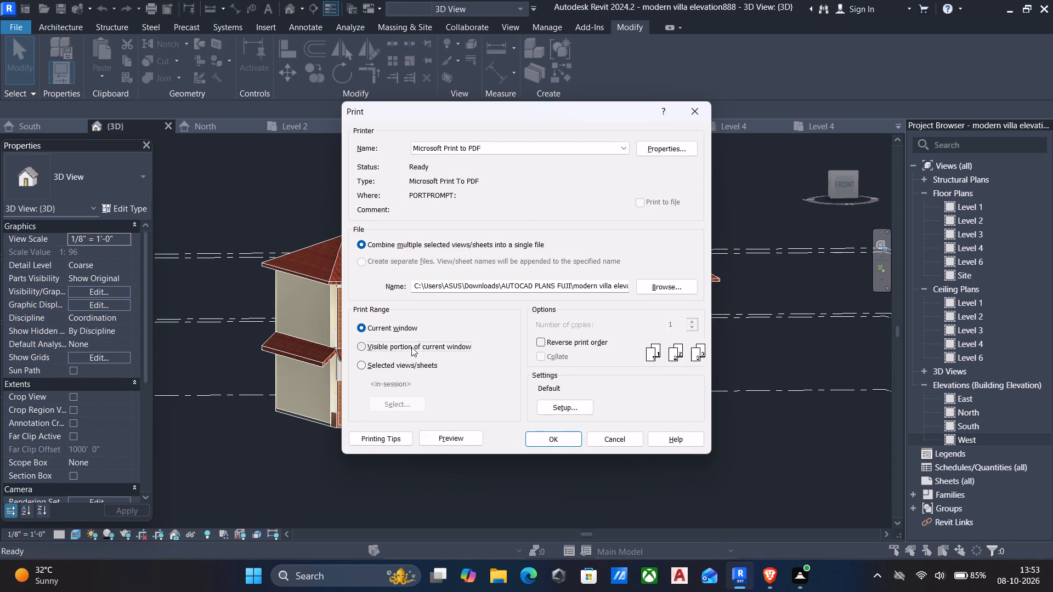
left_click(449, 437)
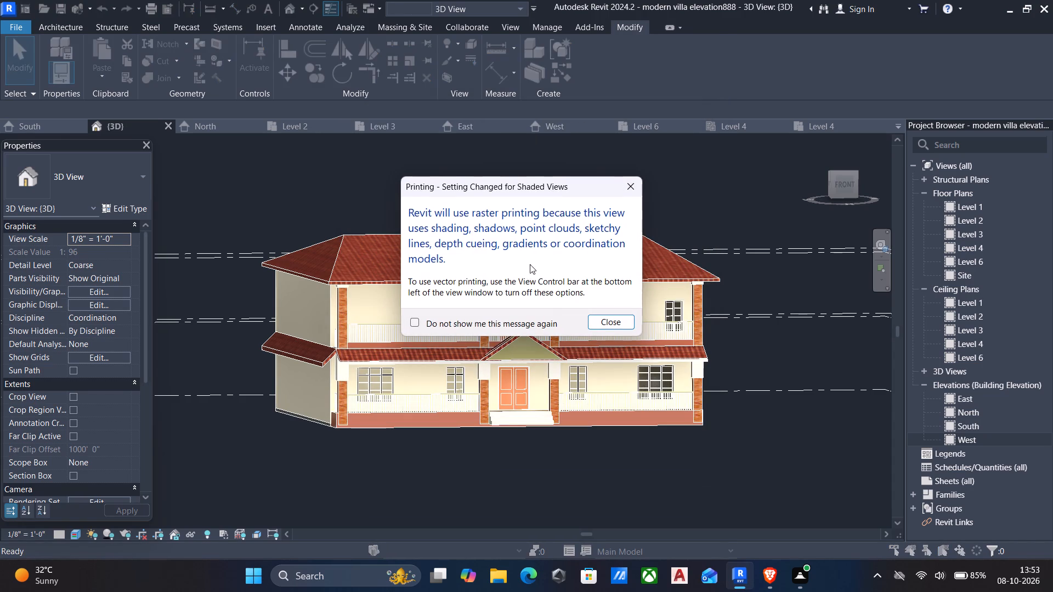
left_click(603, 321)
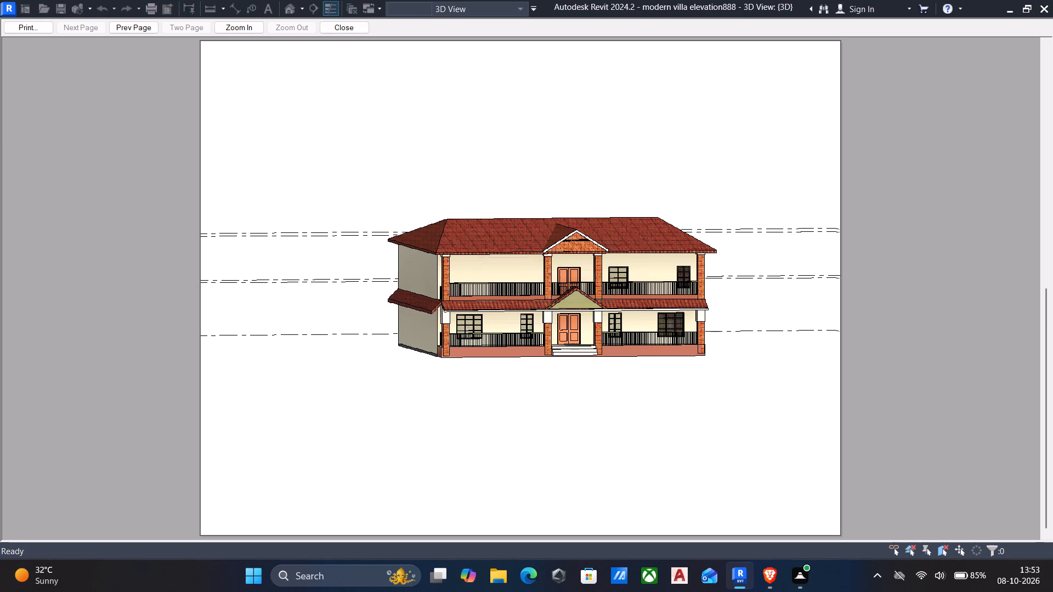
left_click(337, 26)
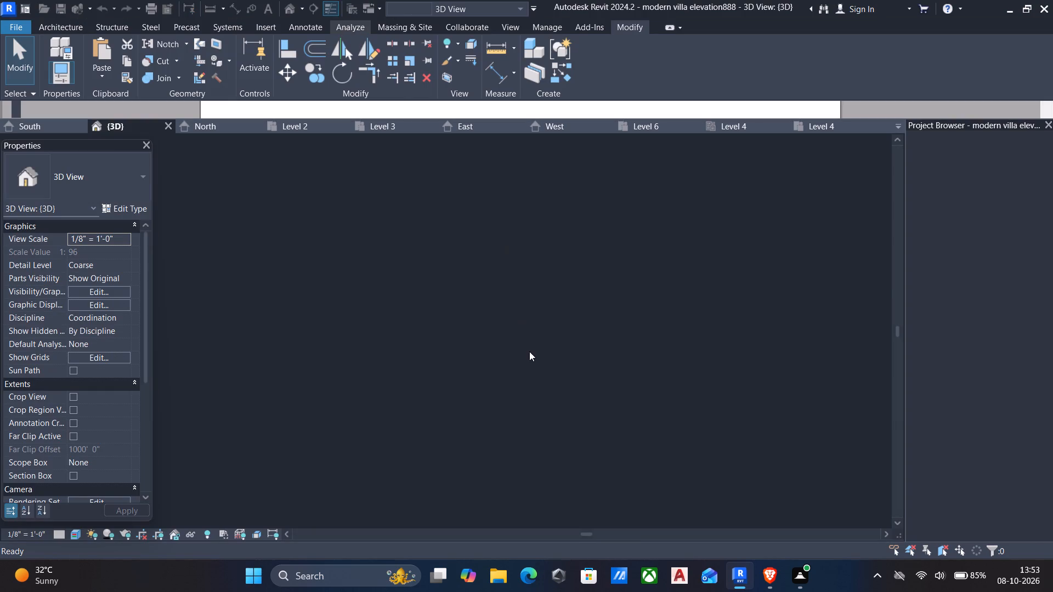
Print the 3D view with Microsoft Print to PDF, saving it as "Modern villa elevation 888" in the REVIT -PLANS folder.
key("ctrl+p")
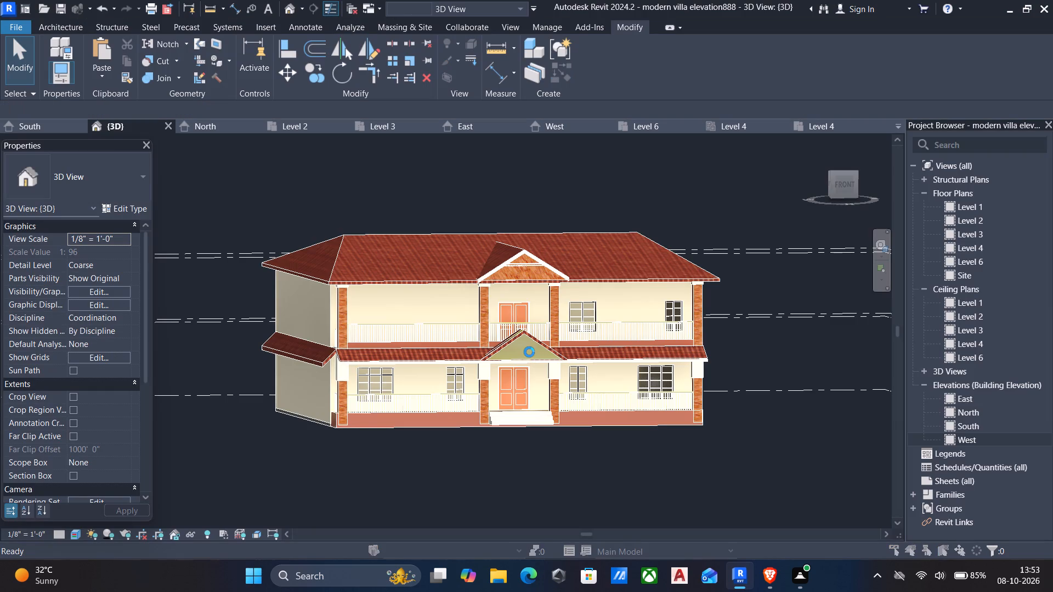
left_click(545, 434)
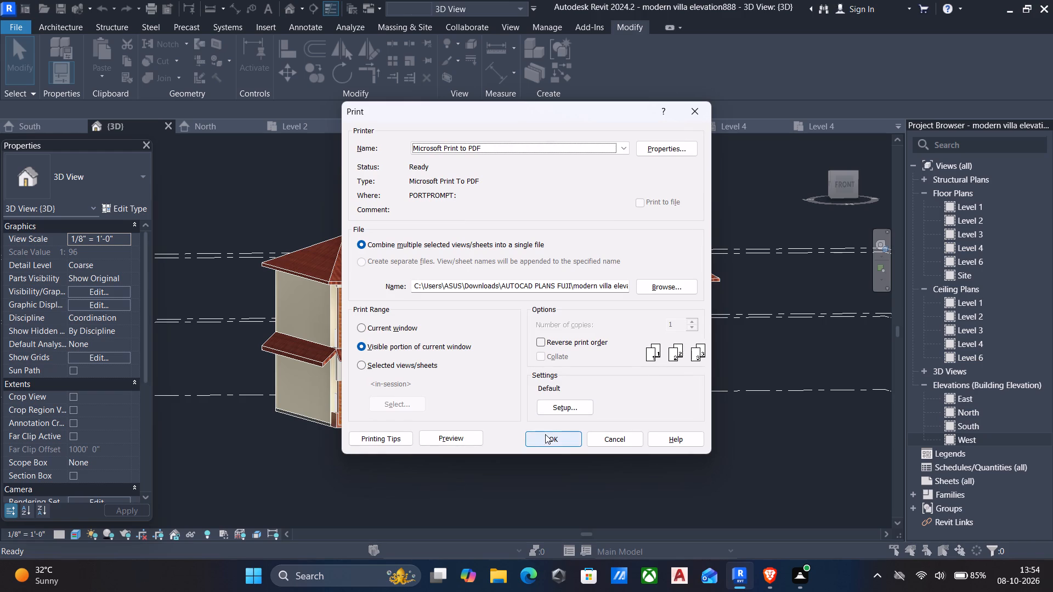
scroll(545, 434, "up", 2)
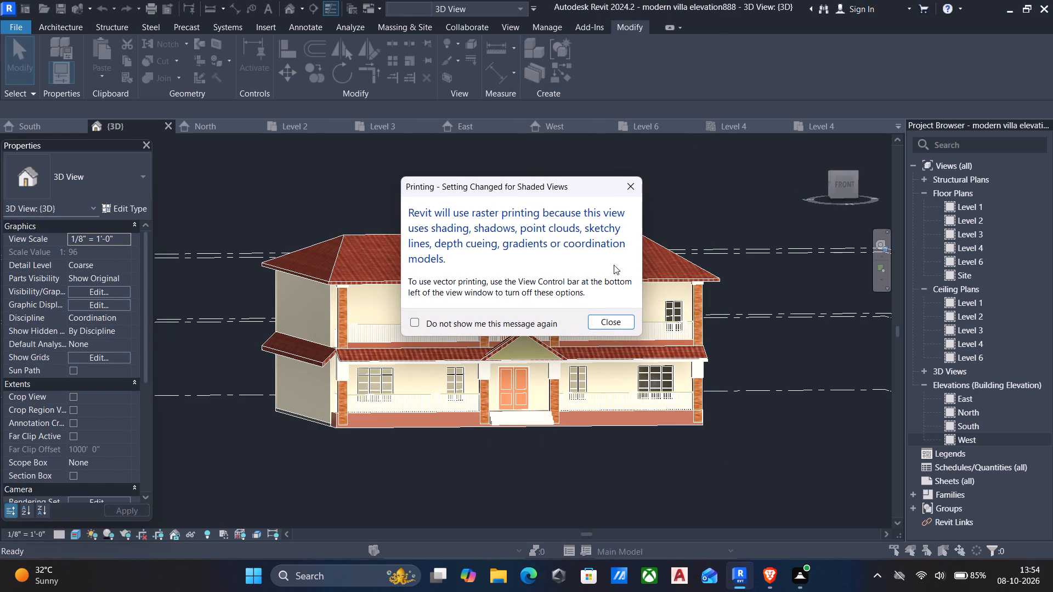
left_click(614, 319)
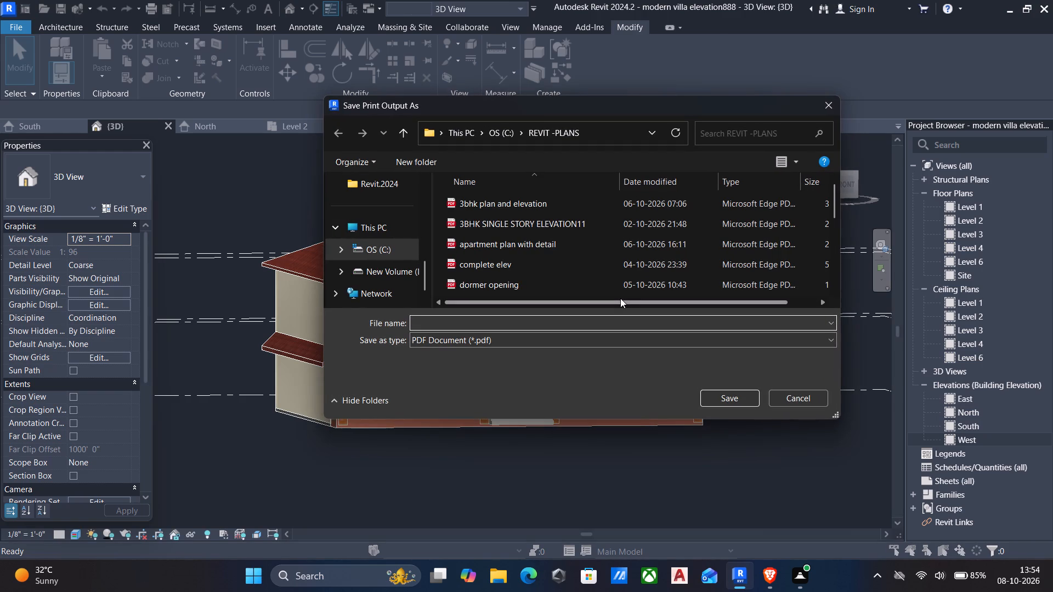
type("odern villa elevato")
key("BackSpace")
type("ion 888")
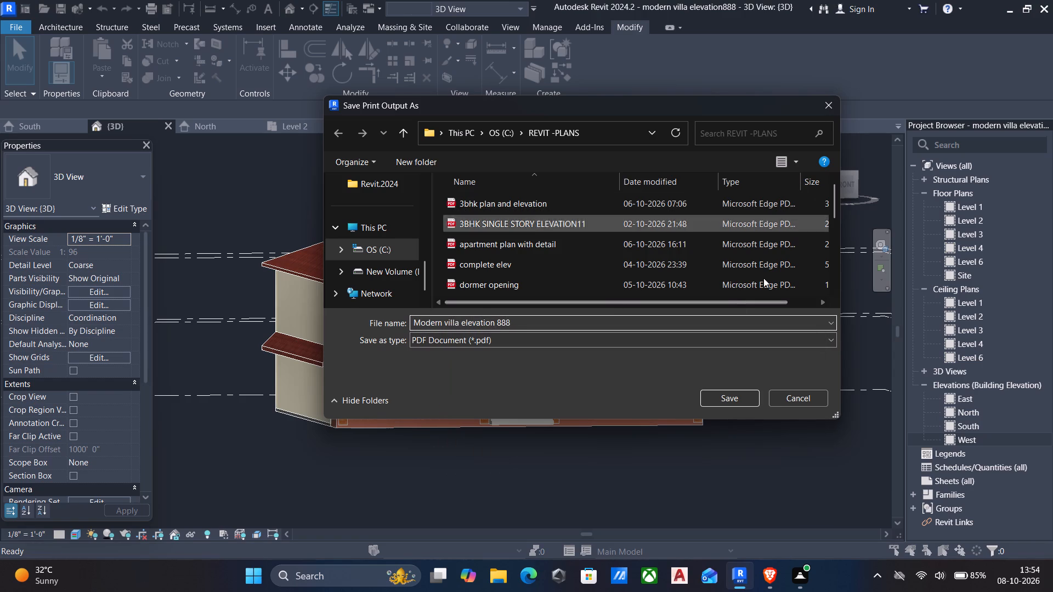
left_click(746, 400)
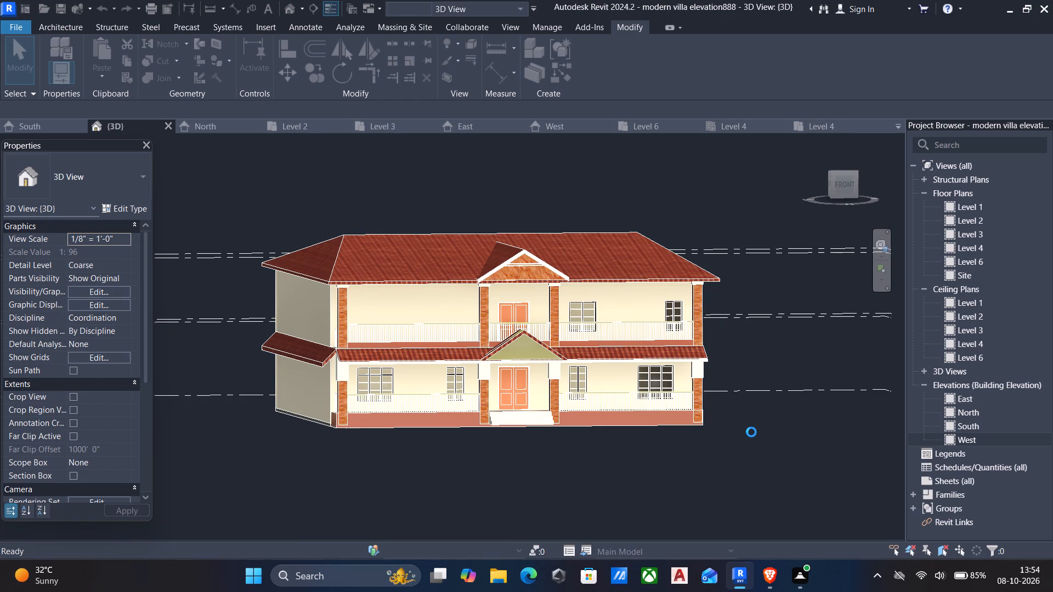